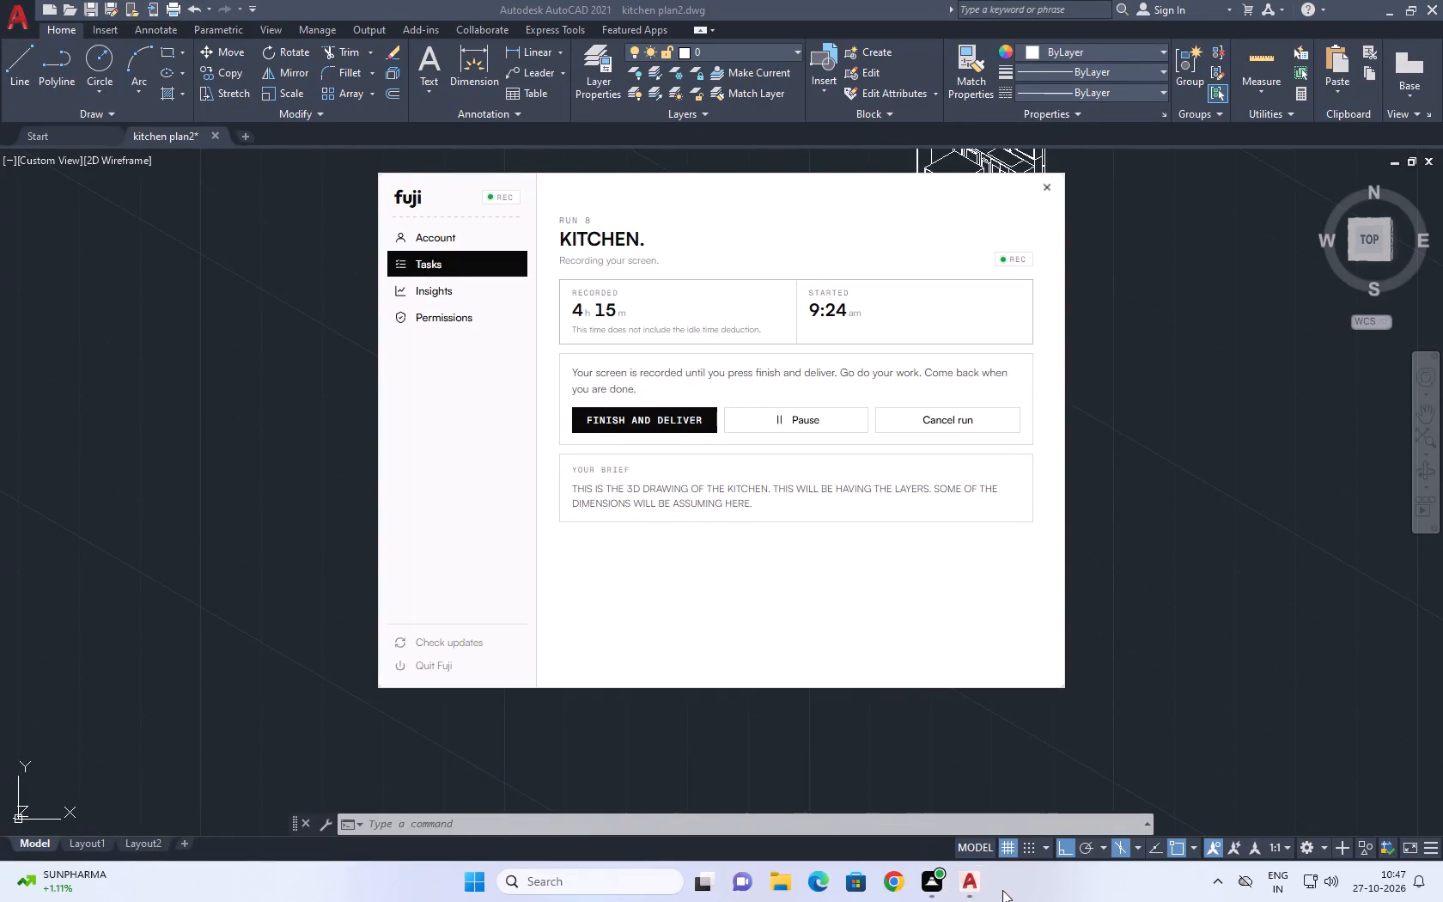
In AutoCAD's separate wall-cabinet drawing, erase the short stub lines crossing the double top edge at the left wall's second divider from the open end.
left_click(968, 887)
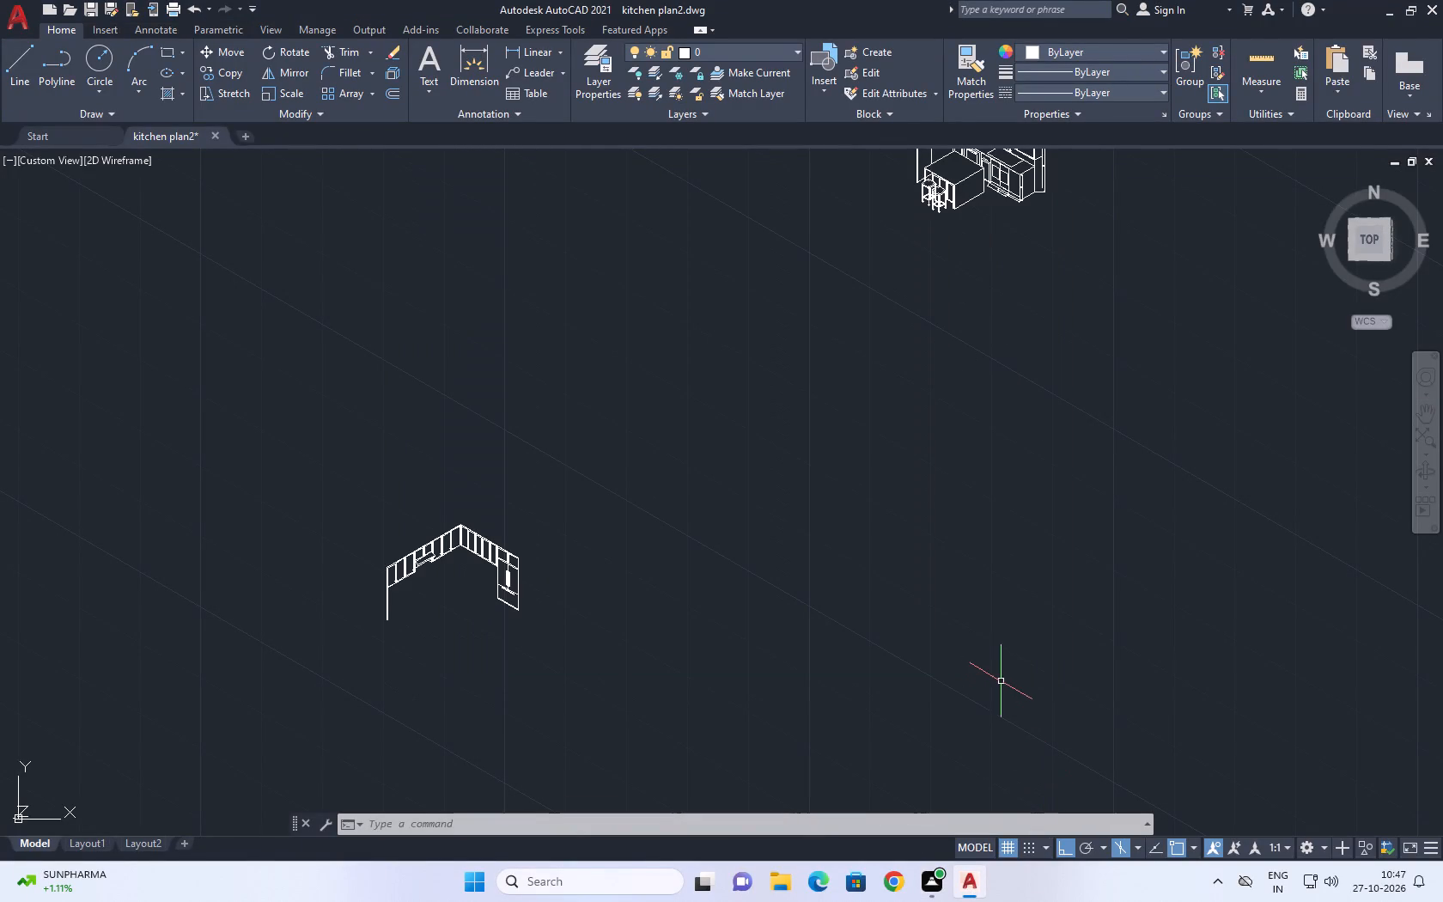
middle_click_drag(483, 569, 542, 451)
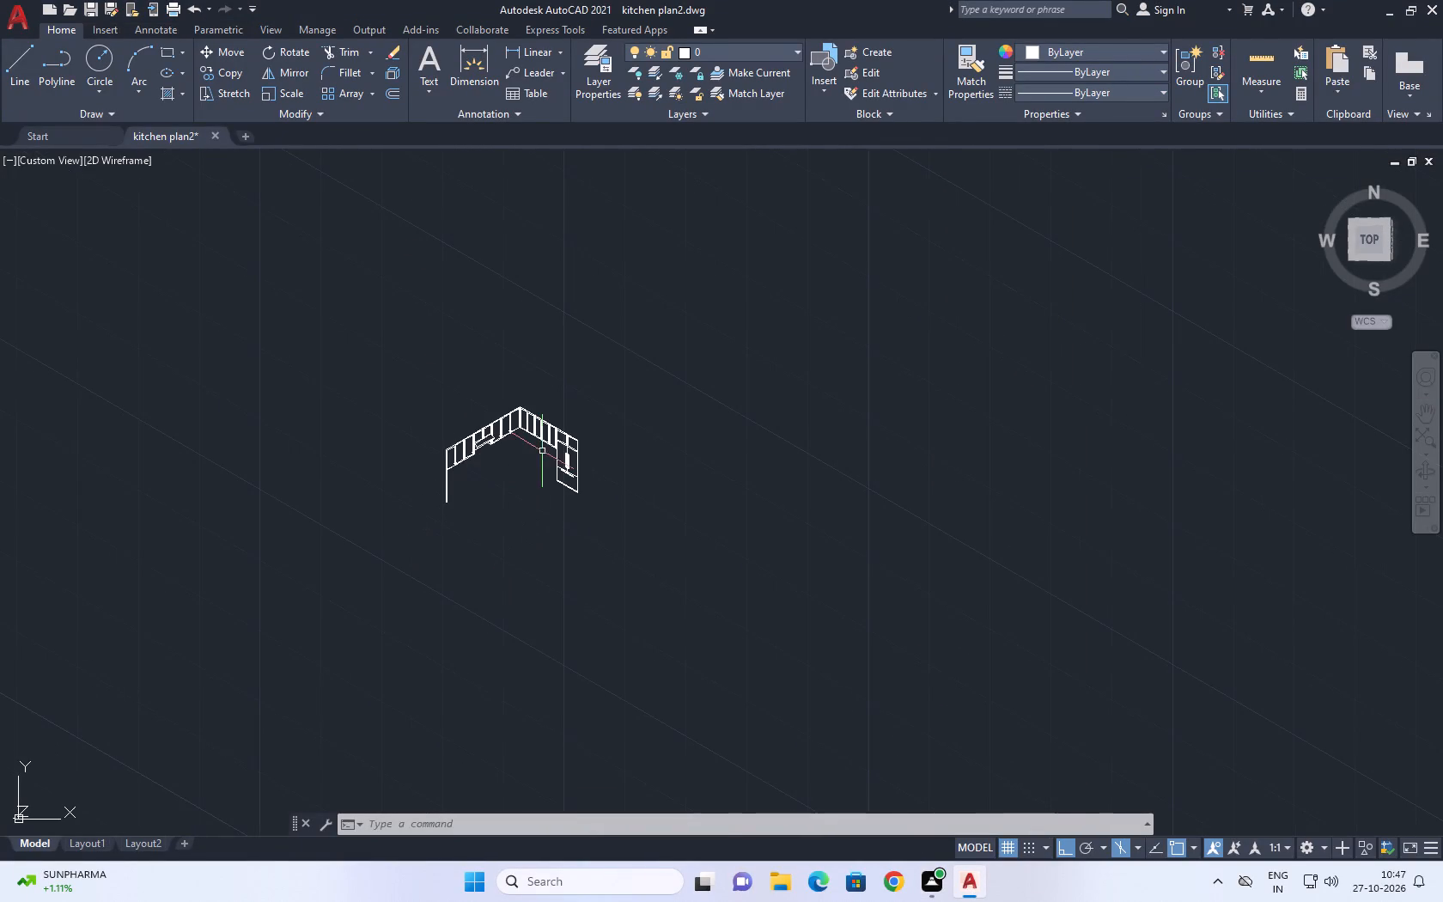
scroll(451, 462, "up", 3)
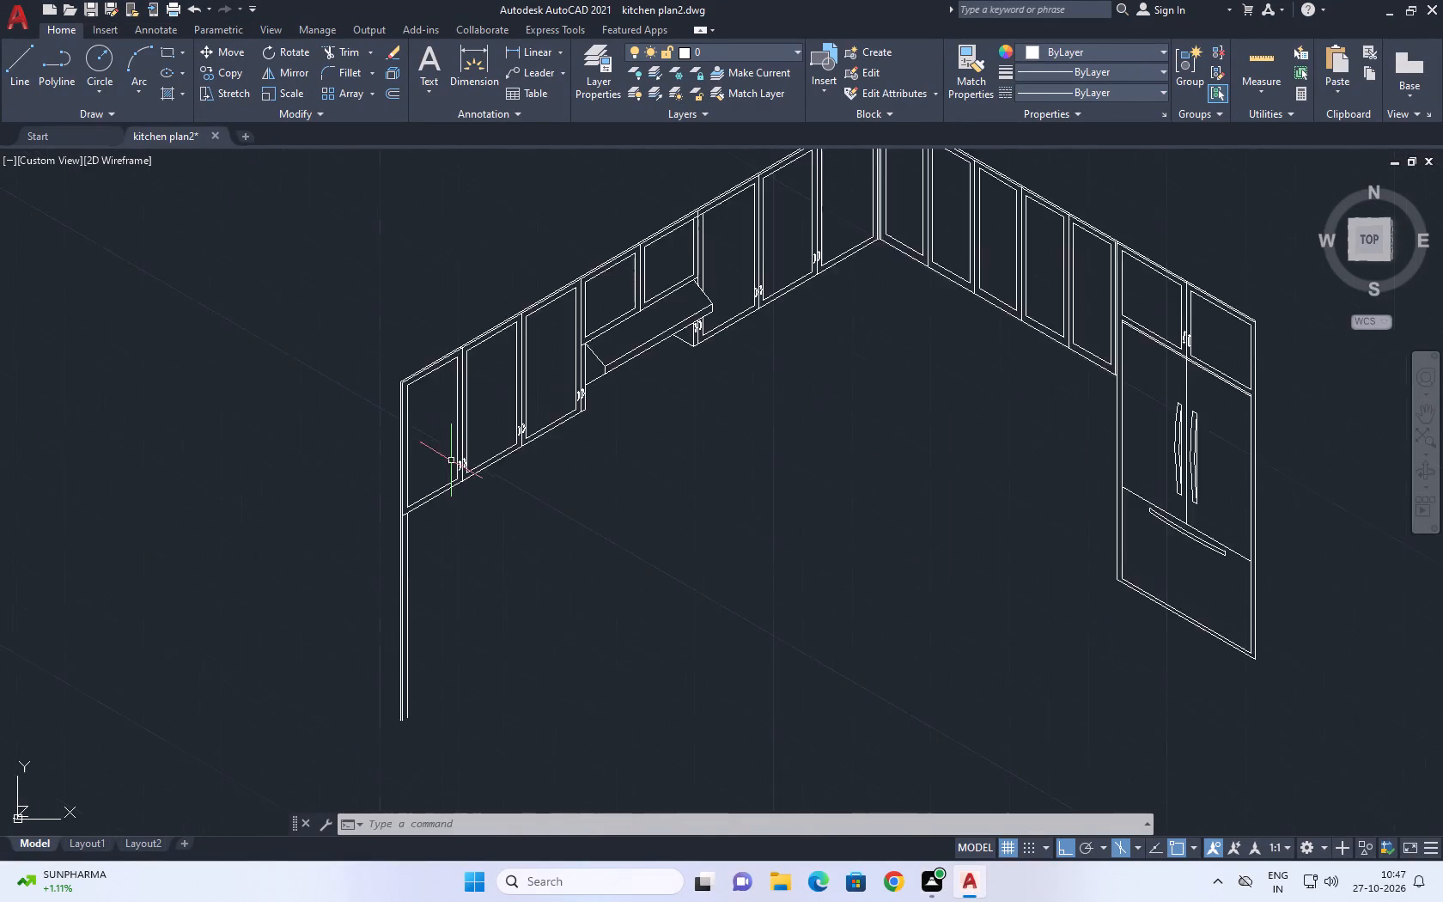
scroll(451, 460, "up", 3)
middle_click_drag(377, 544, 389, 496)
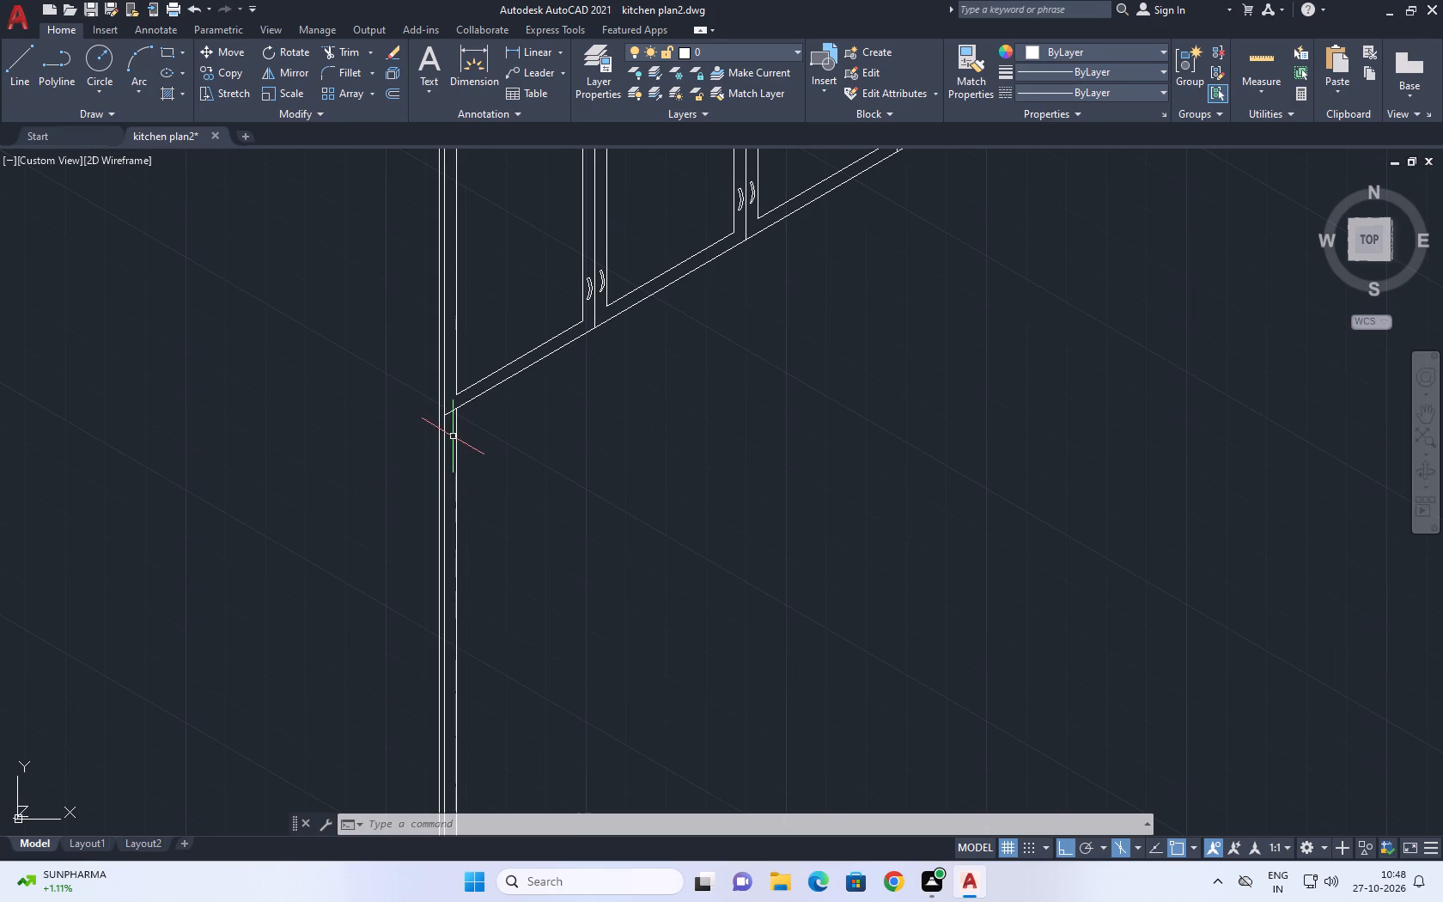
middle_click_drag(719, 387, 492, 631)
scroll(521, 579, "down", 1)
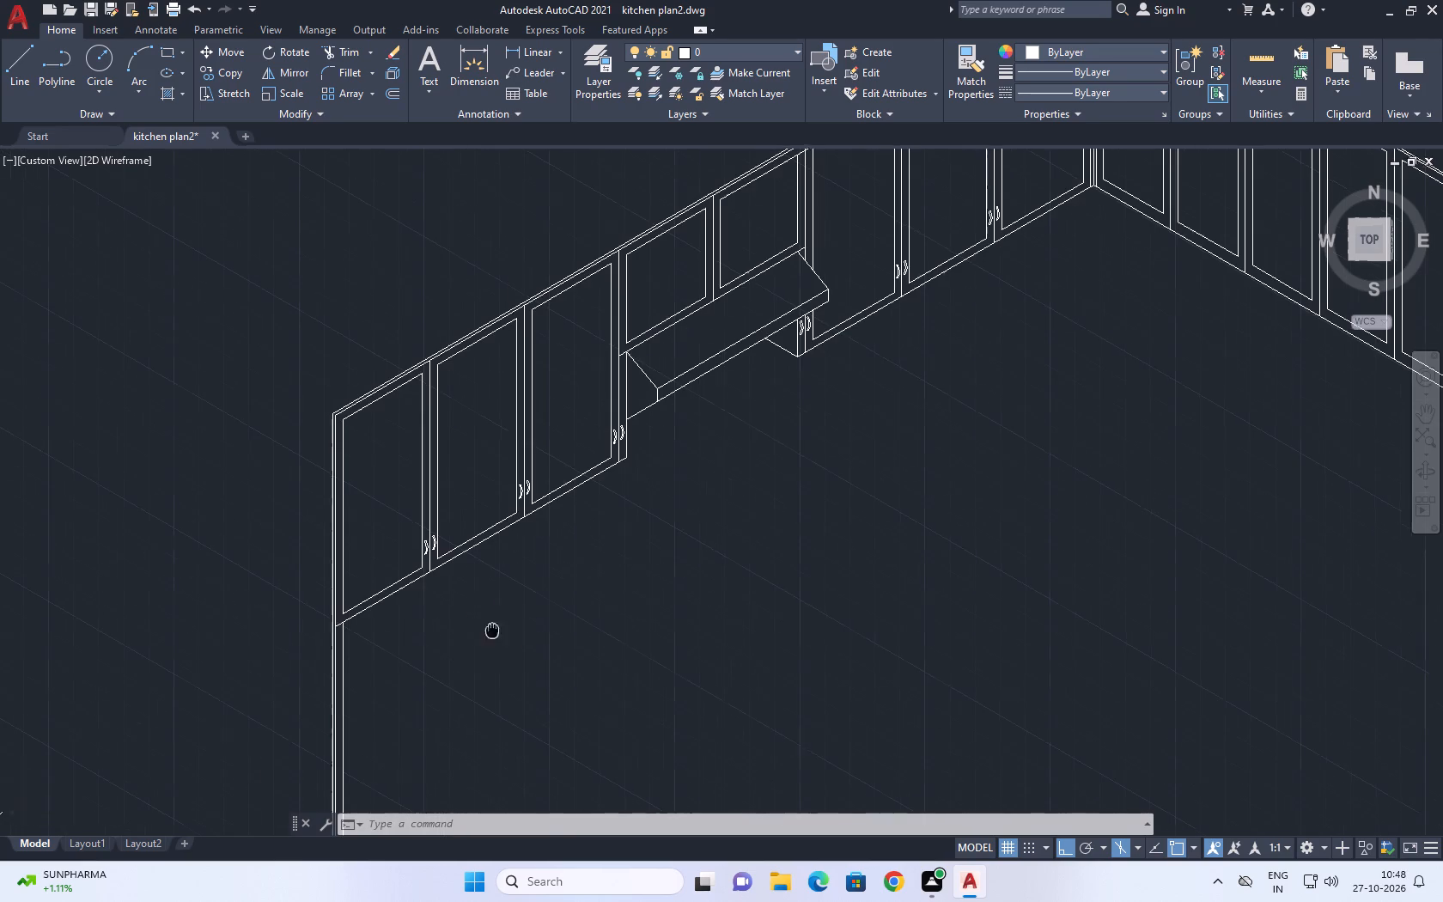
scroll(1117, 518, "down", 3)
middle_click_drag(1123, 508, 622, 464)
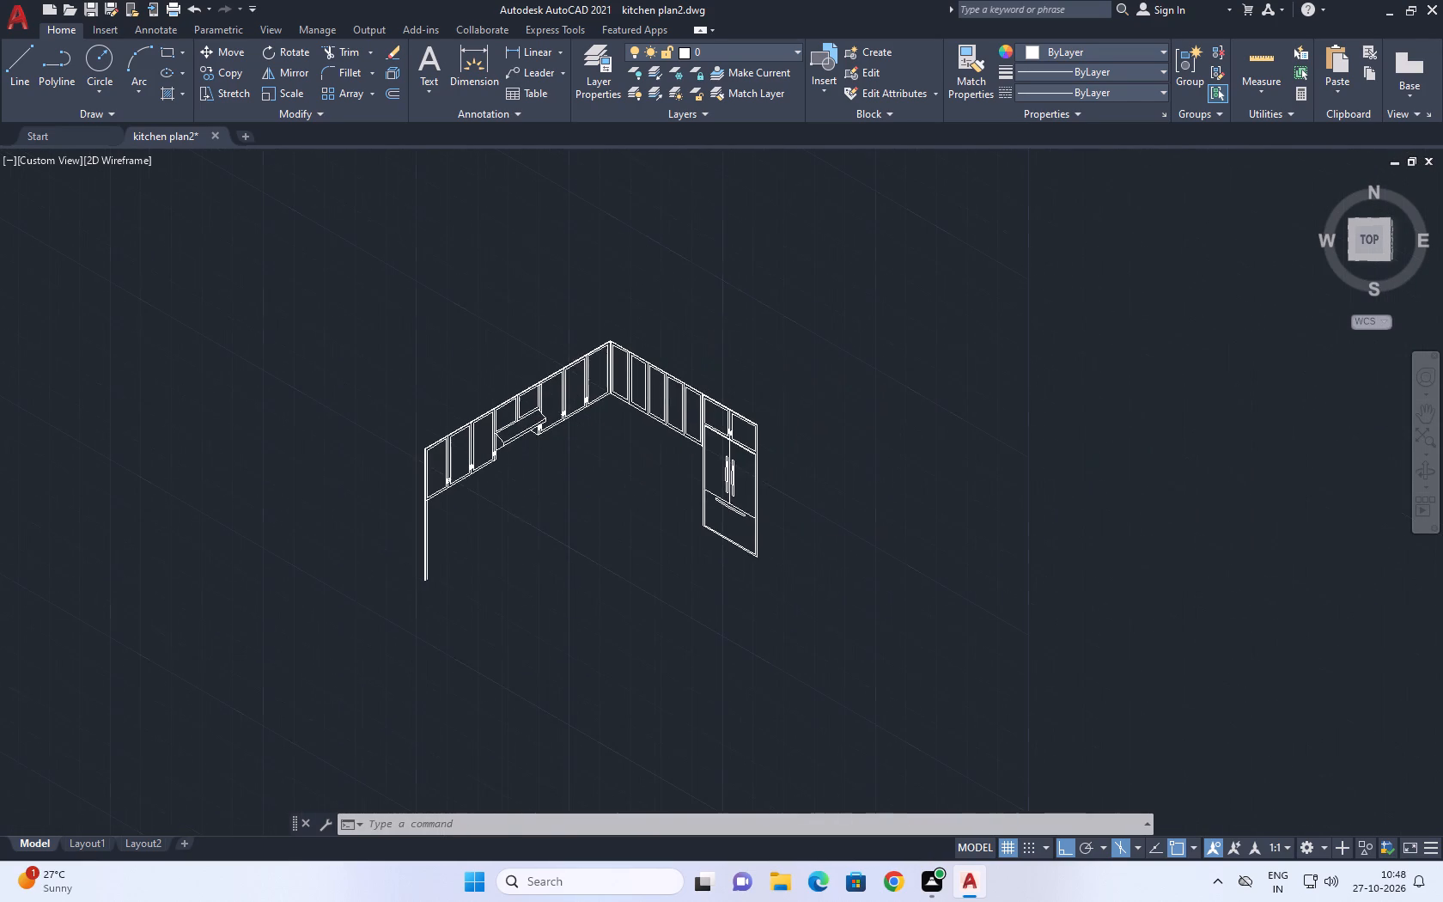
middle_click_drag(528, 552, 491, 502)
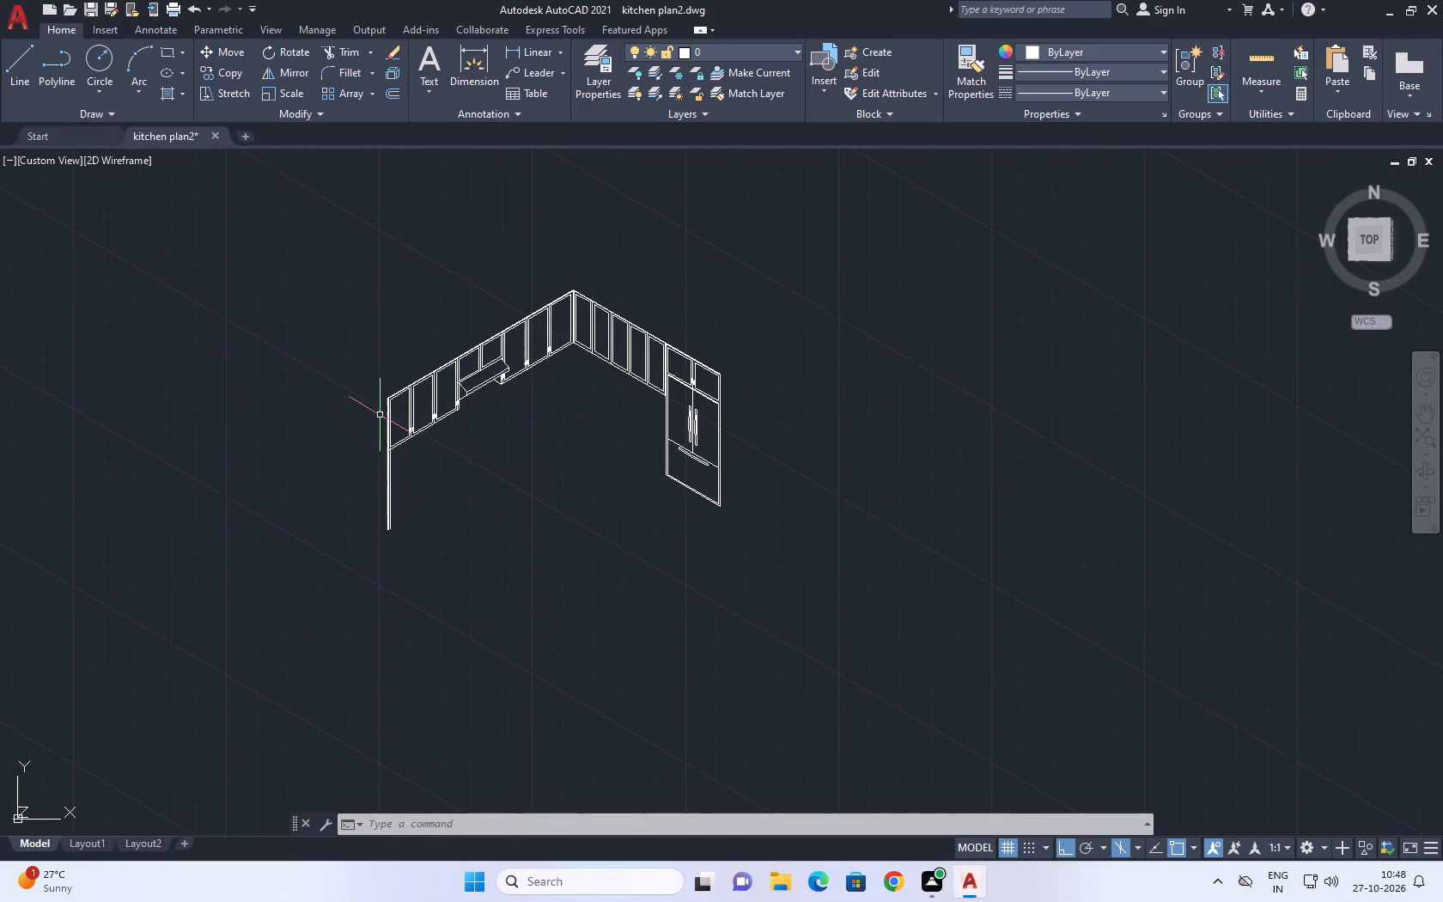
scroll(742, 631, "up", 1)
middle_click_drag(305, 370, 395, 428)
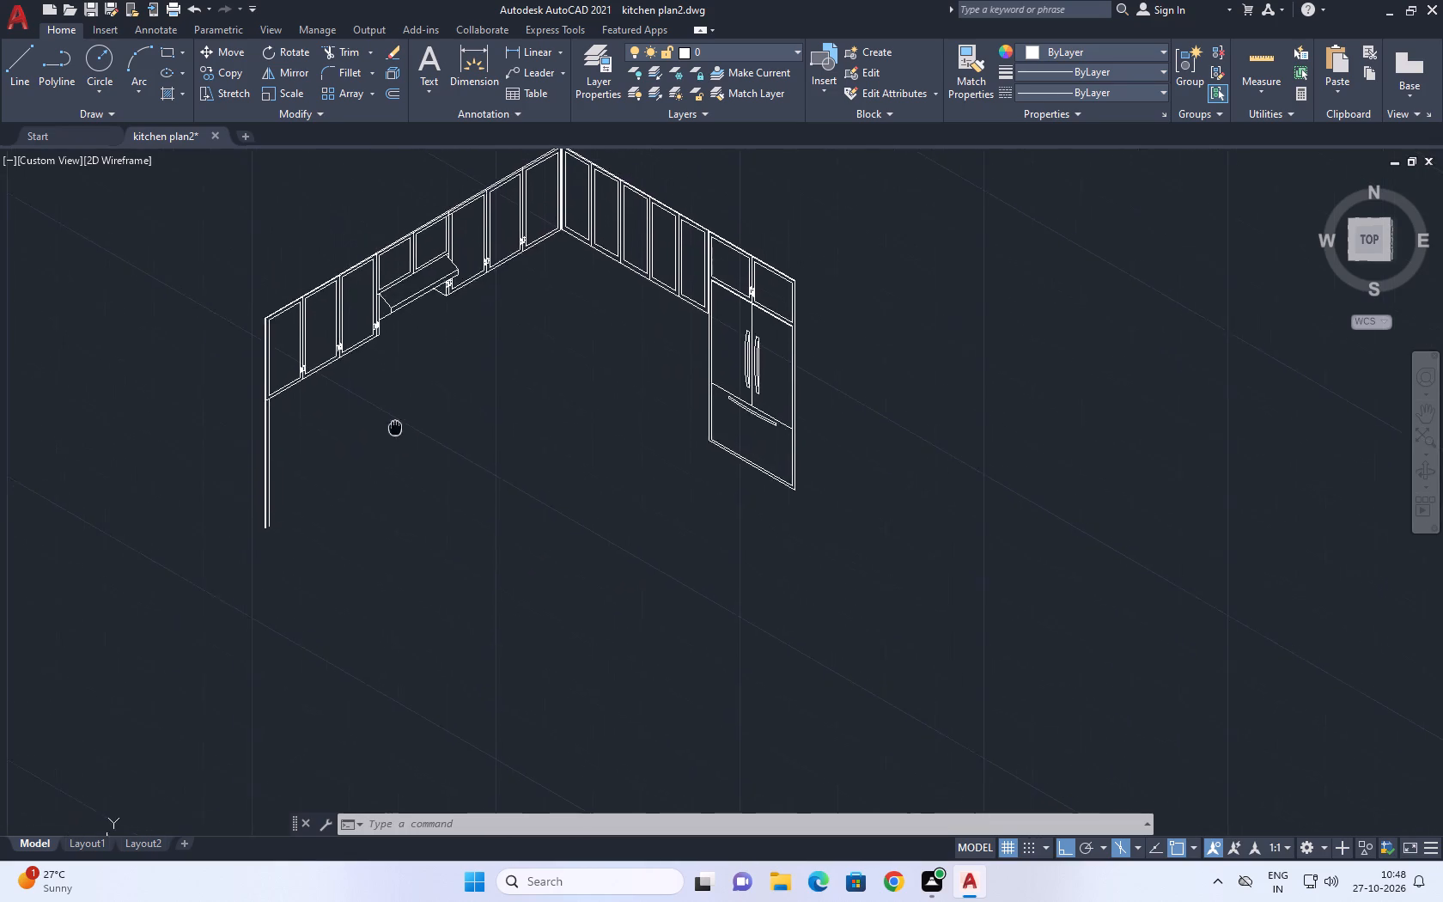
middle_click_drag(395, 428, 404, 441)
scroll(308, 403, "up", 2)
middle_click_drag(429, 381, 436, 495)
middle_click(430, 498)
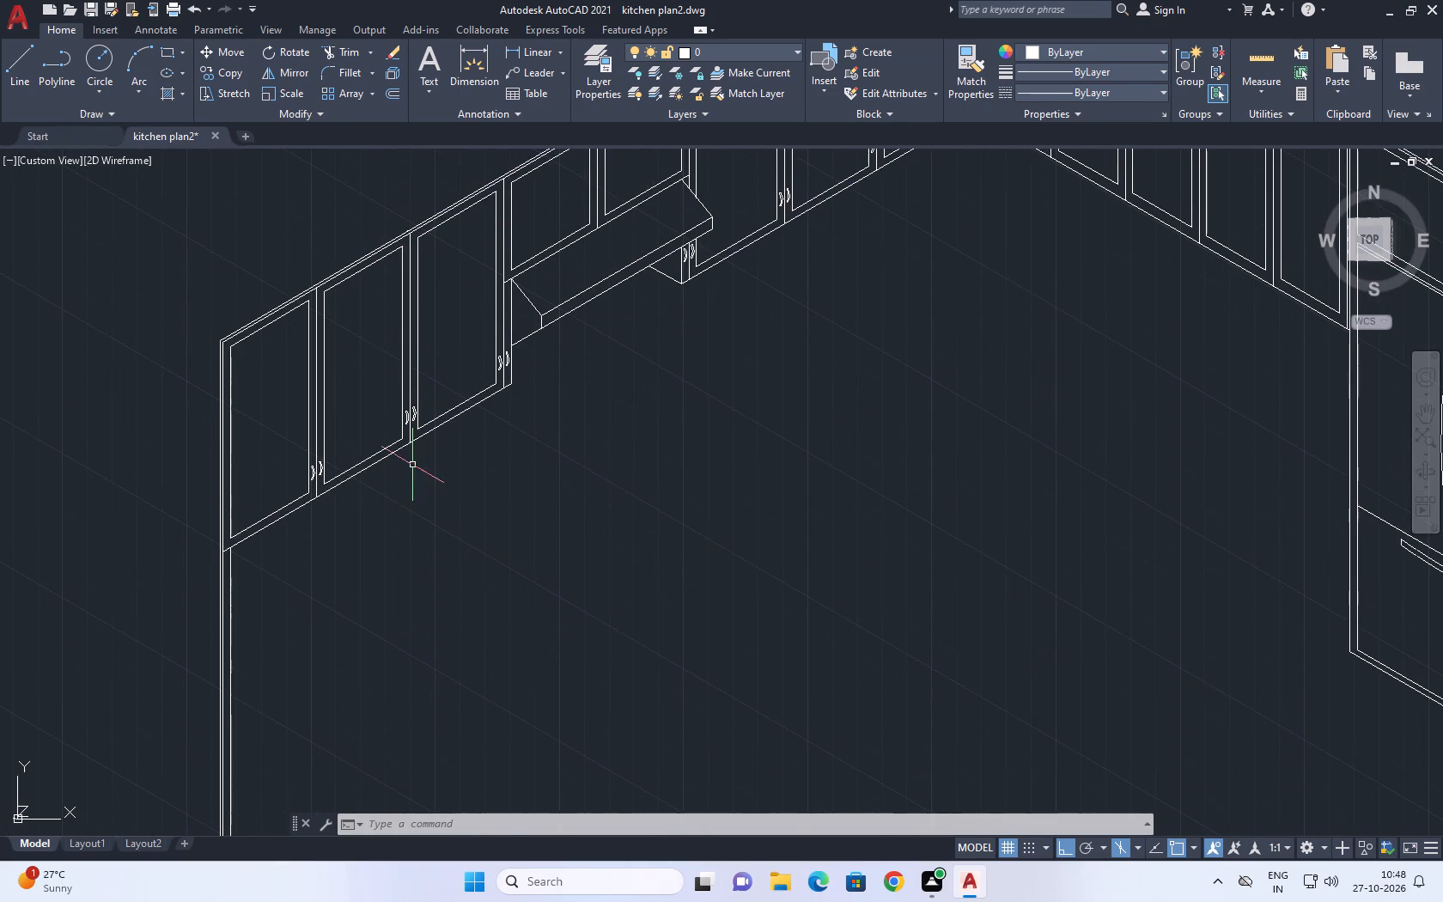
middle_click_drag(393, 252, 420, 399)
scroll(435, 363, "up", 1)
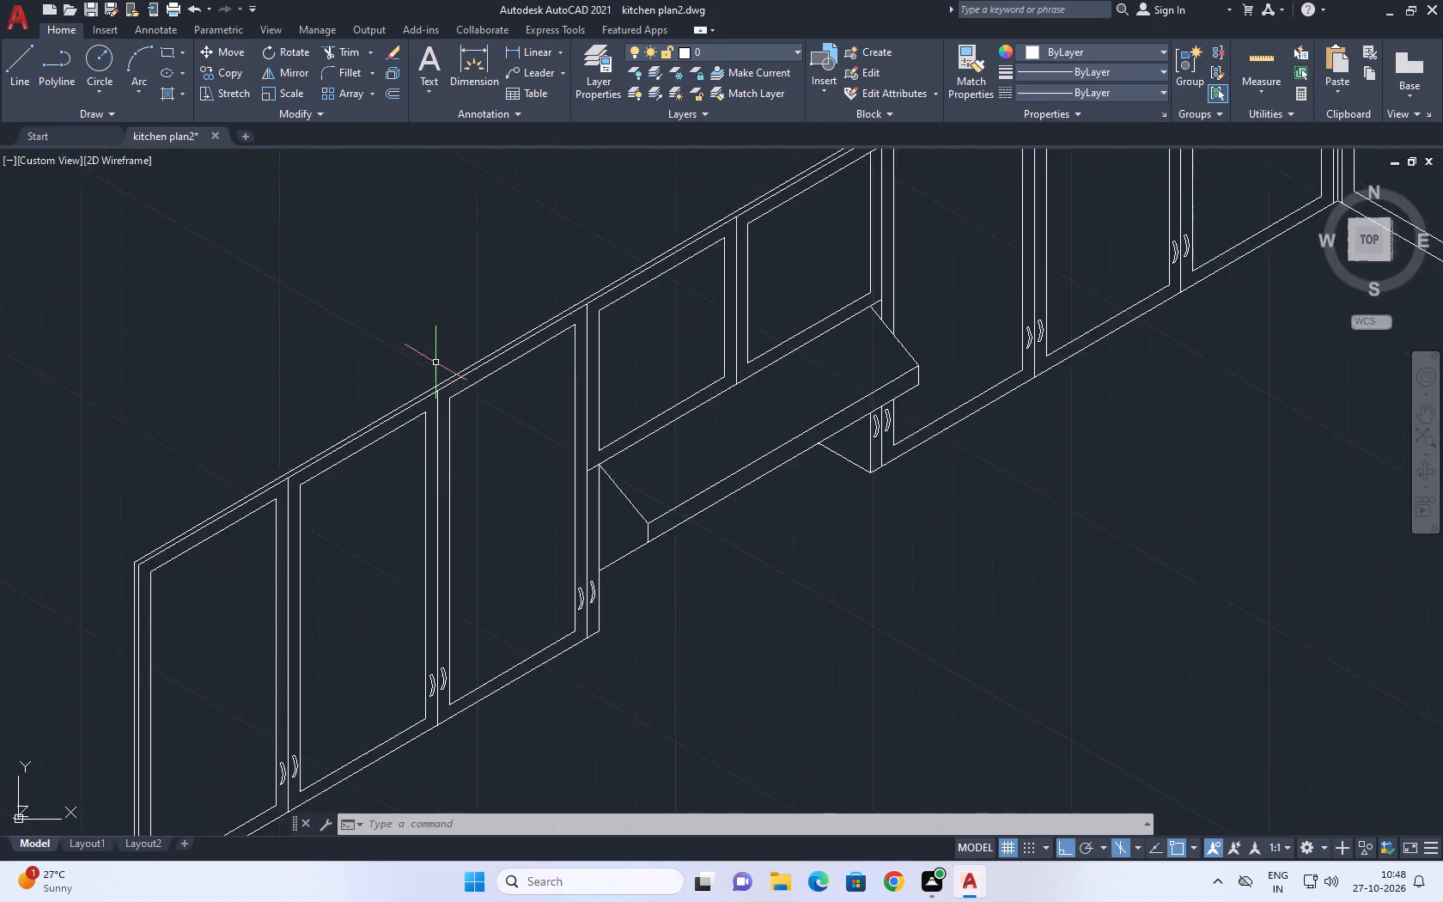
scroll(435, 363, "up", 2)
left_click(290, 331)
left_click(683, 558)
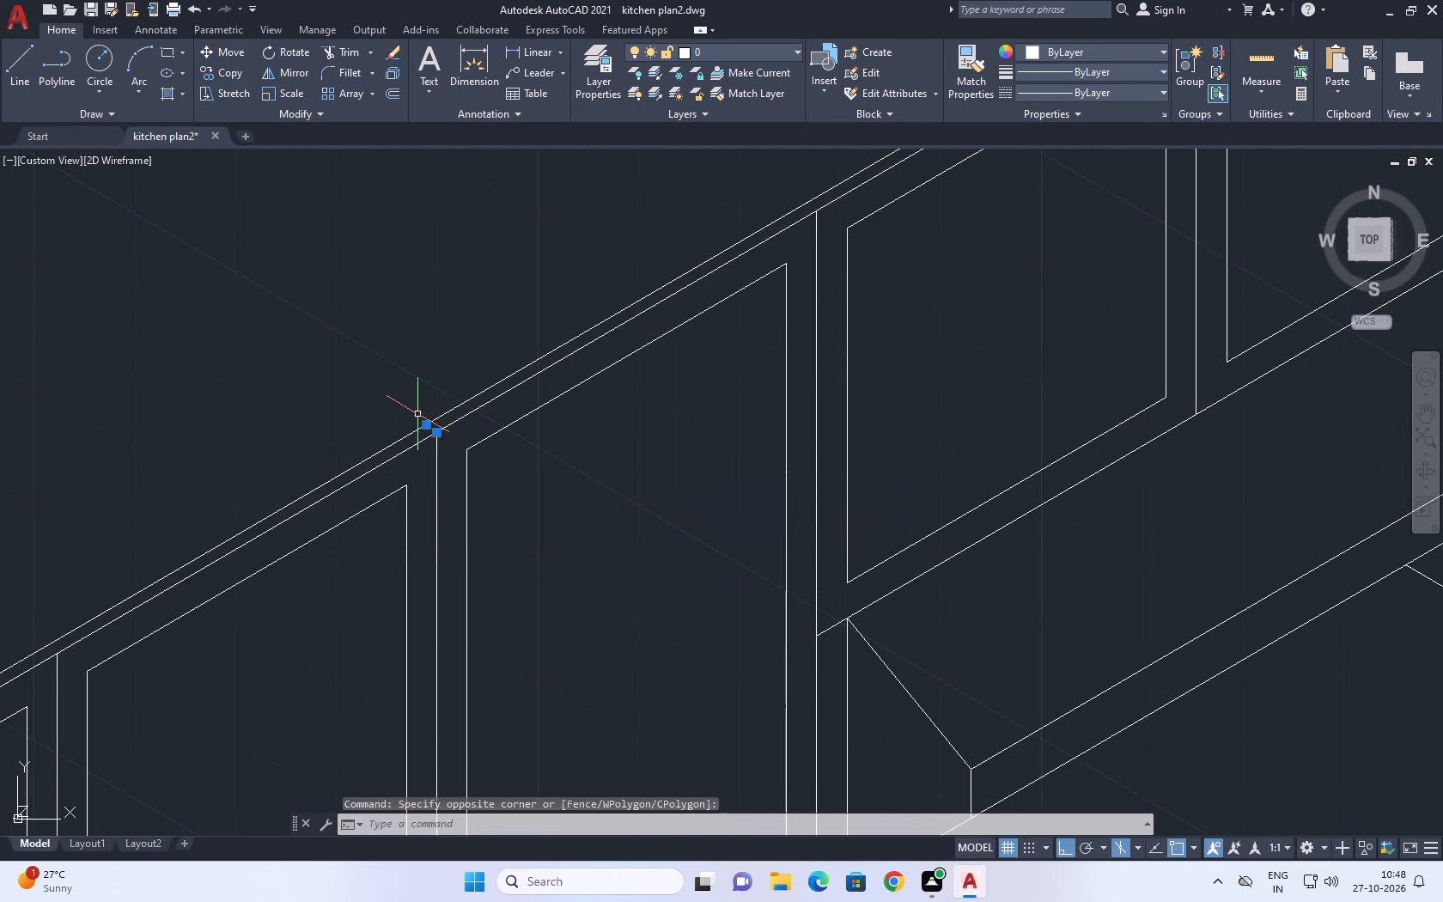
key("Delete")
Erase the short stub lines crossing the top edge at the left wall's first cabinet divider from the open end.
scroll(759, 599, "down", 3)
middle_click_drag(667, 621, 661, 541)
scroll(661, 541, "up", 1)
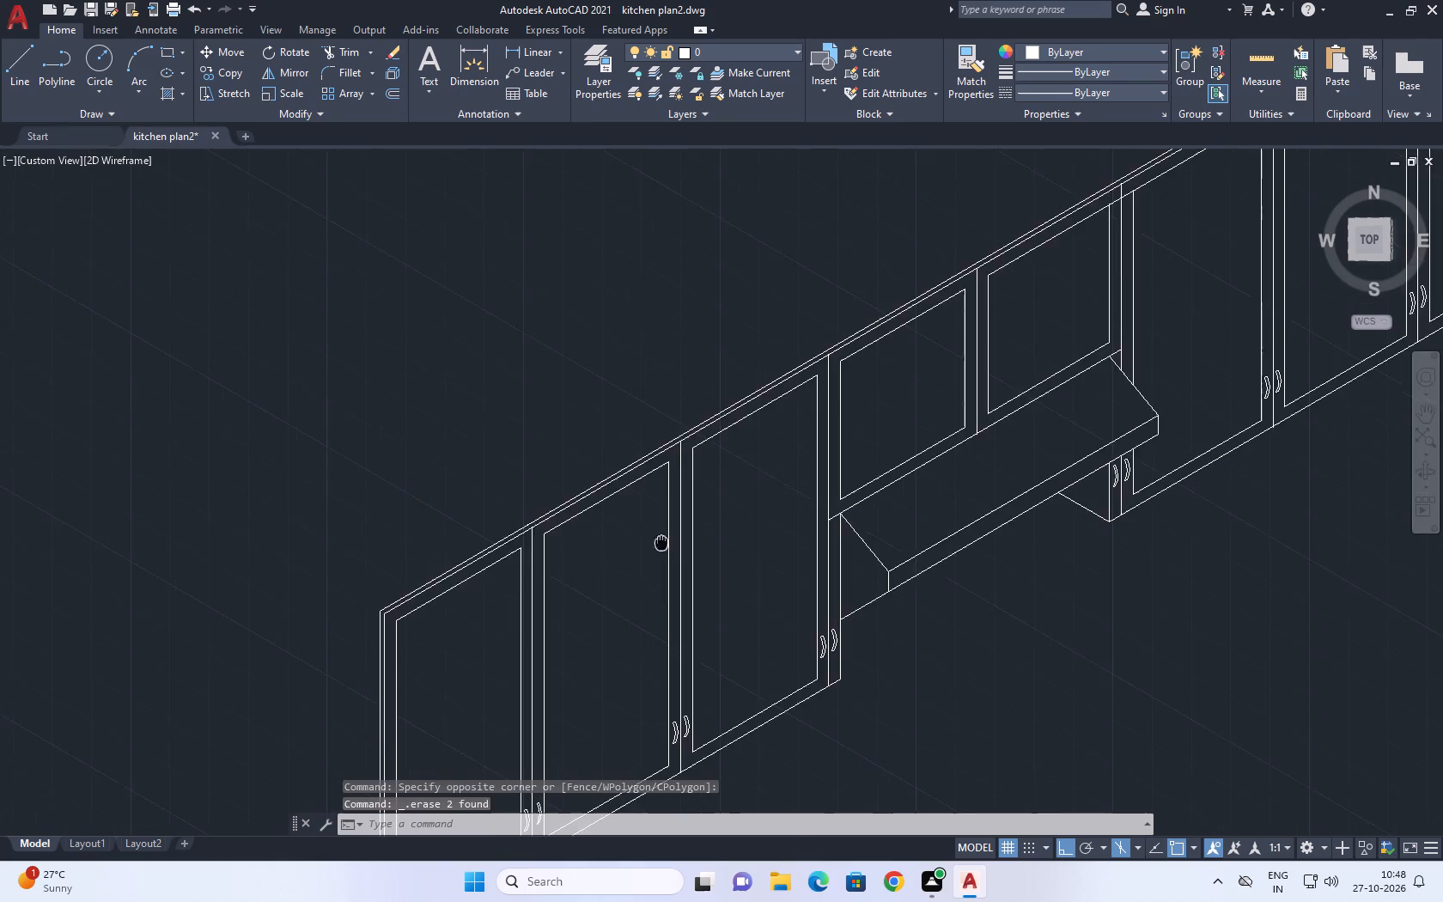
scroll(466, 553, "up", 1)
left_click_drag(223, 417, 353, 468)
left_click_drag(856, 632, 844, 622)
key("Delete")
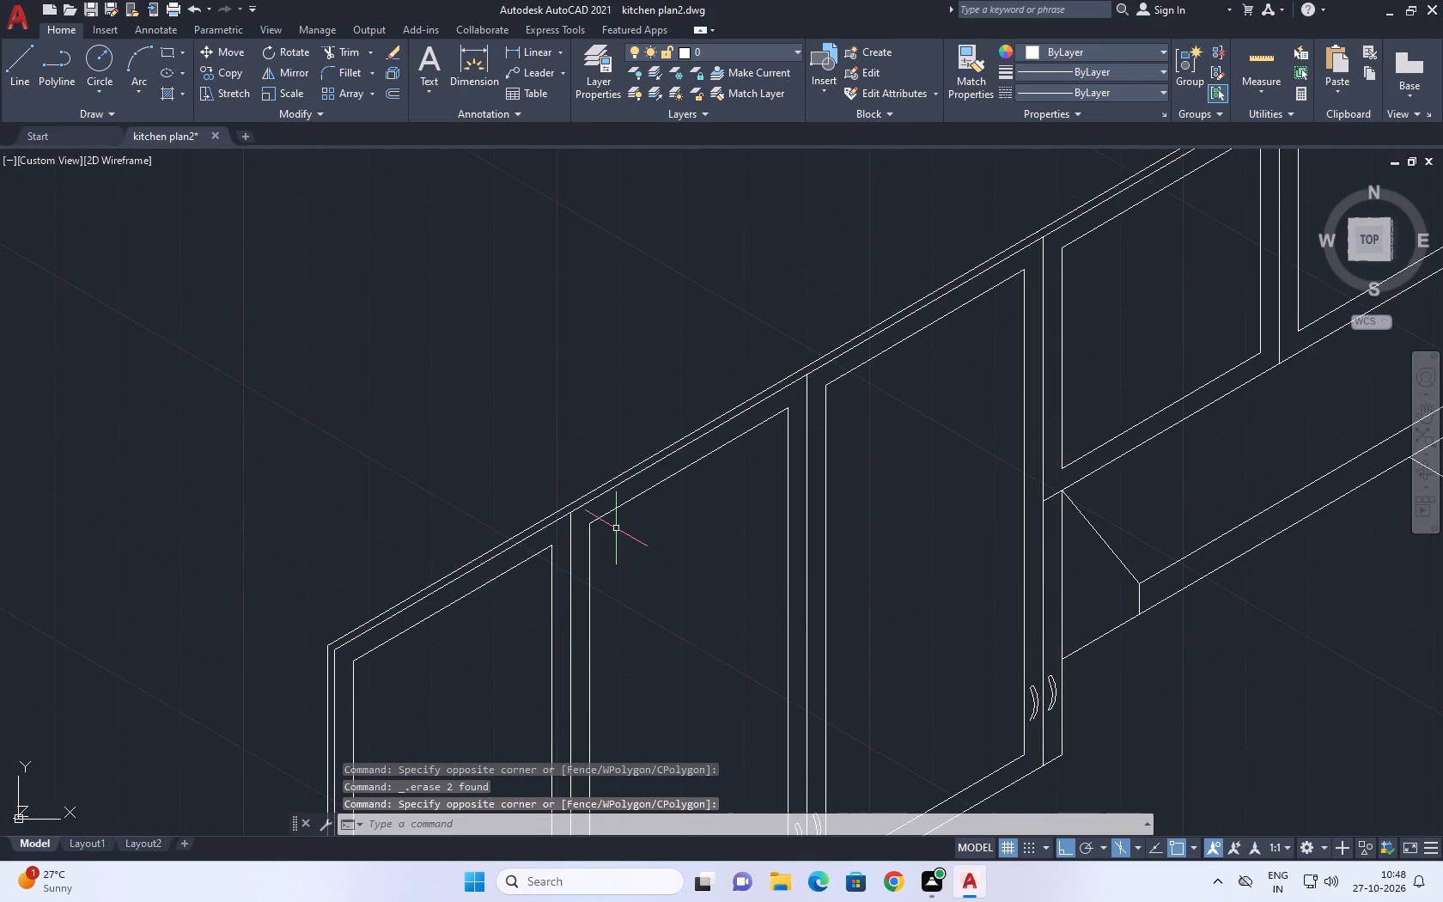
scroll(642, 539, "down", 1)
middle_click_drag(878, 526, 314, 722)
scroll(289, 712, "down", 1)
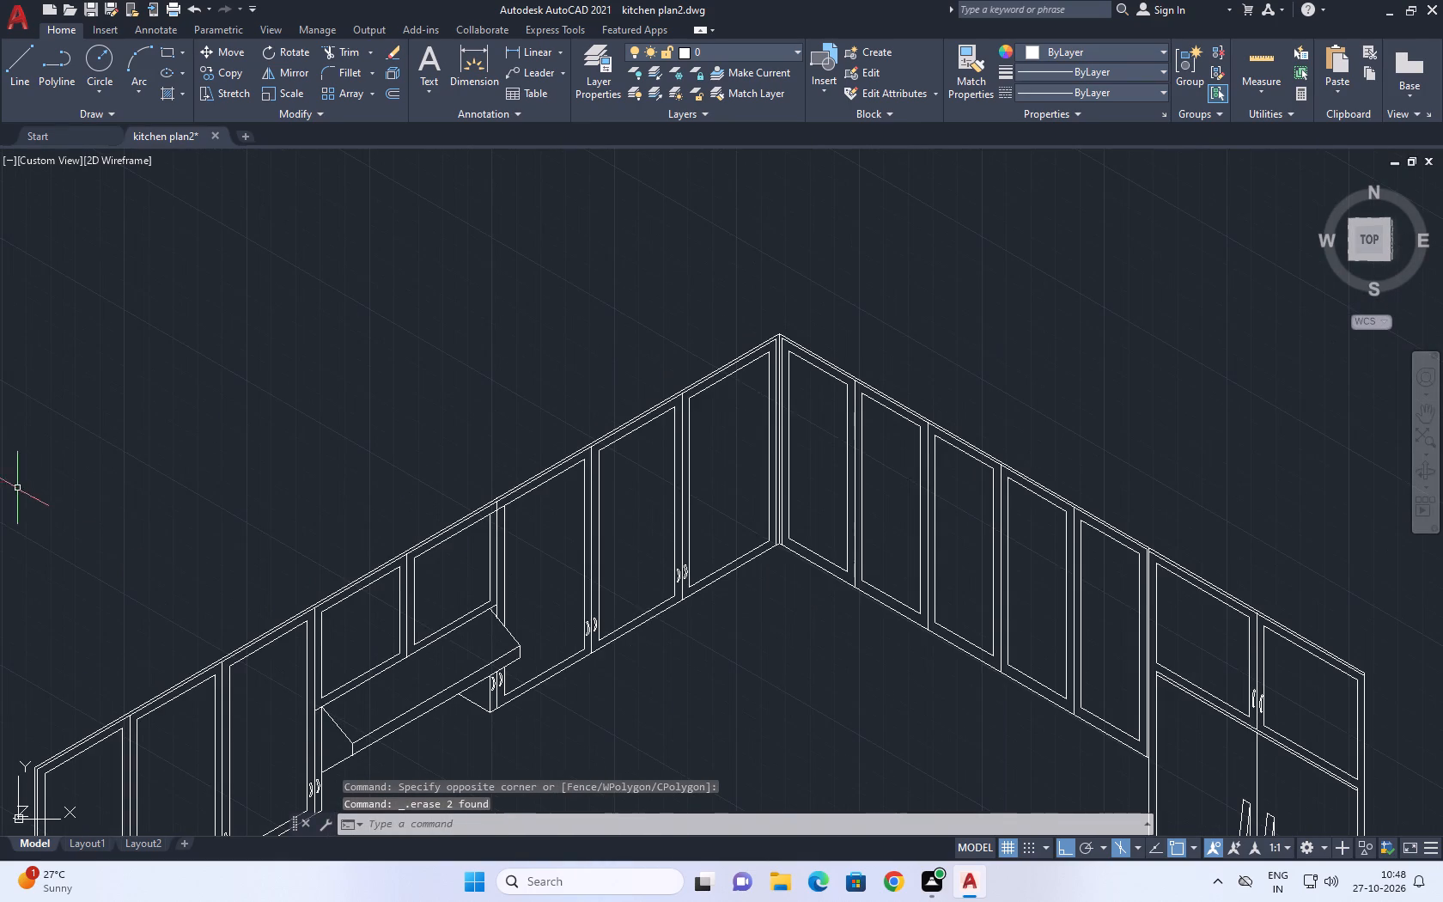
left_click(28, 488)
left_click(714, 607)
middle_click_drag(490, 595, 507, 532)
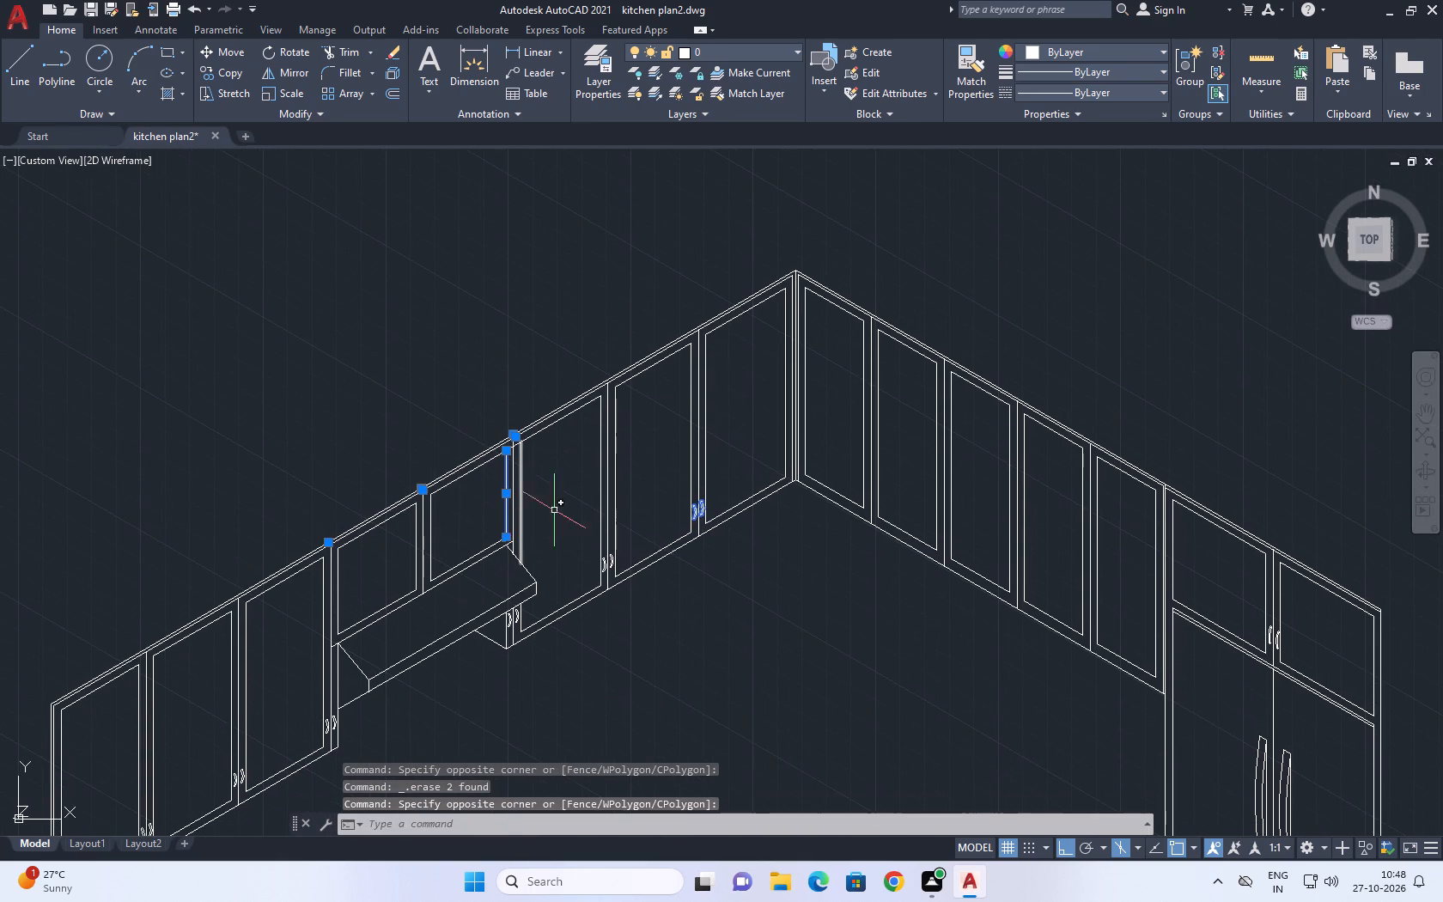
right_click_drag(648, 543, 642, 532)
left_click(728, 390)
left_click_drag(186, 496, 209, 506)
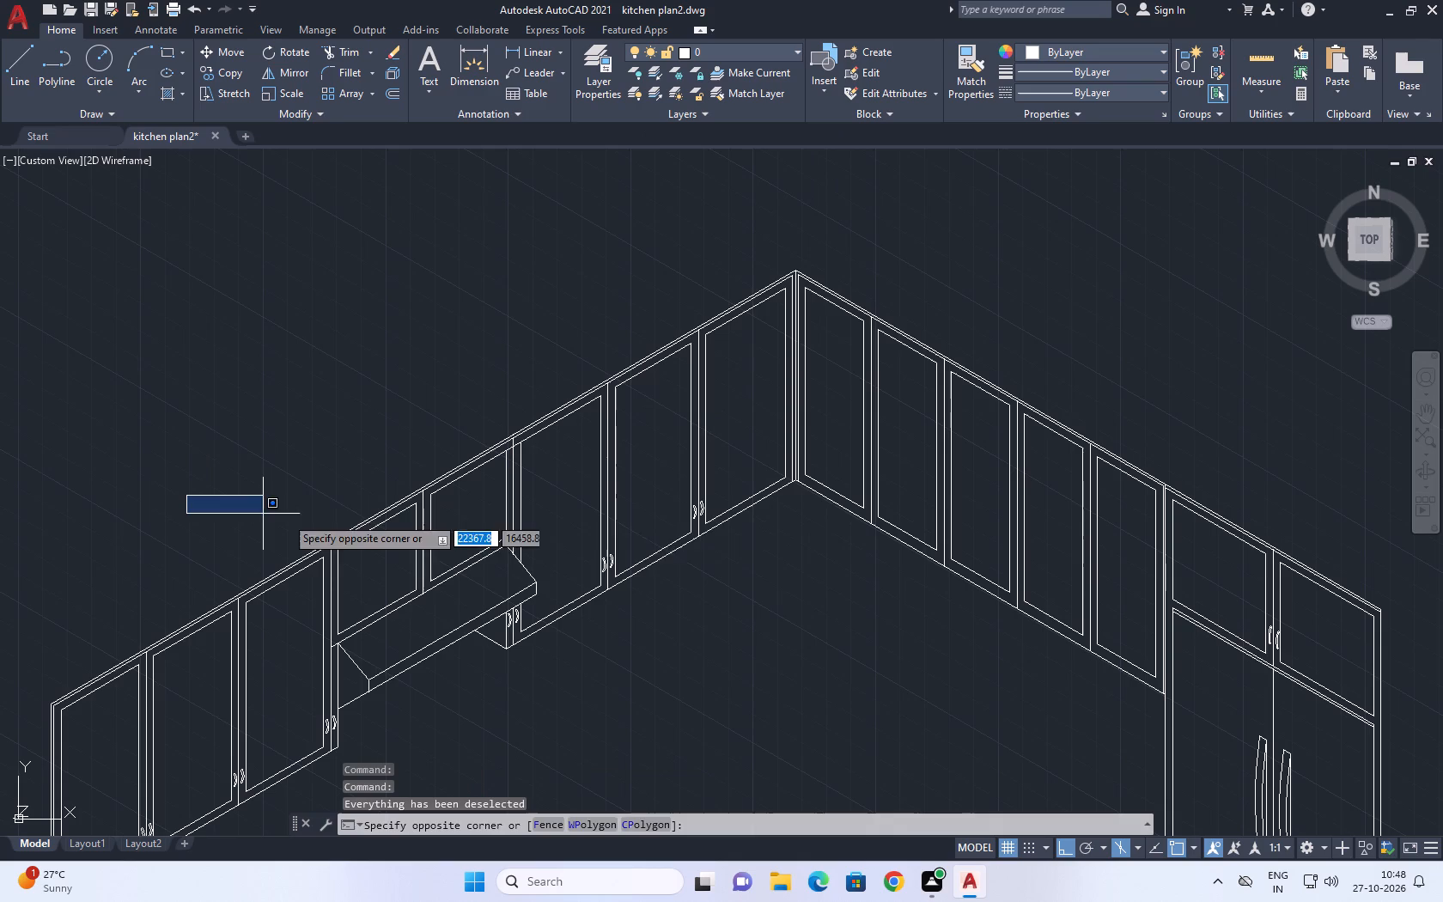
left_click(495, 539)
Erase the stub lines crossing the top edge at the three dividers bordering the two small cabinets above the range hood.
left_click(382, 454)
left_click(454, 510)
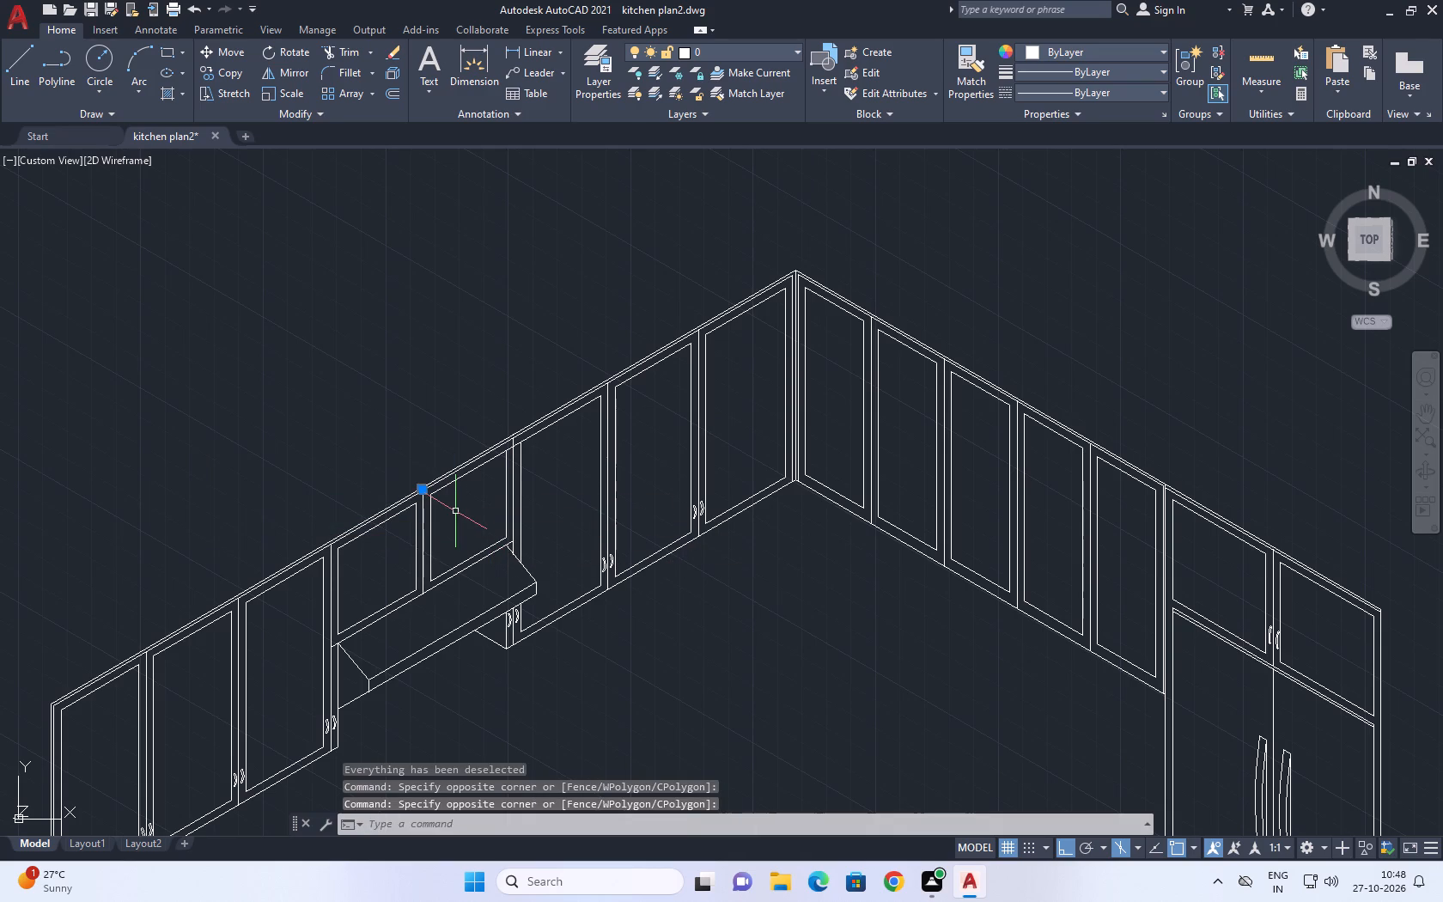
key("Delete")
left_click(276, 510)
left_click(363, 624)
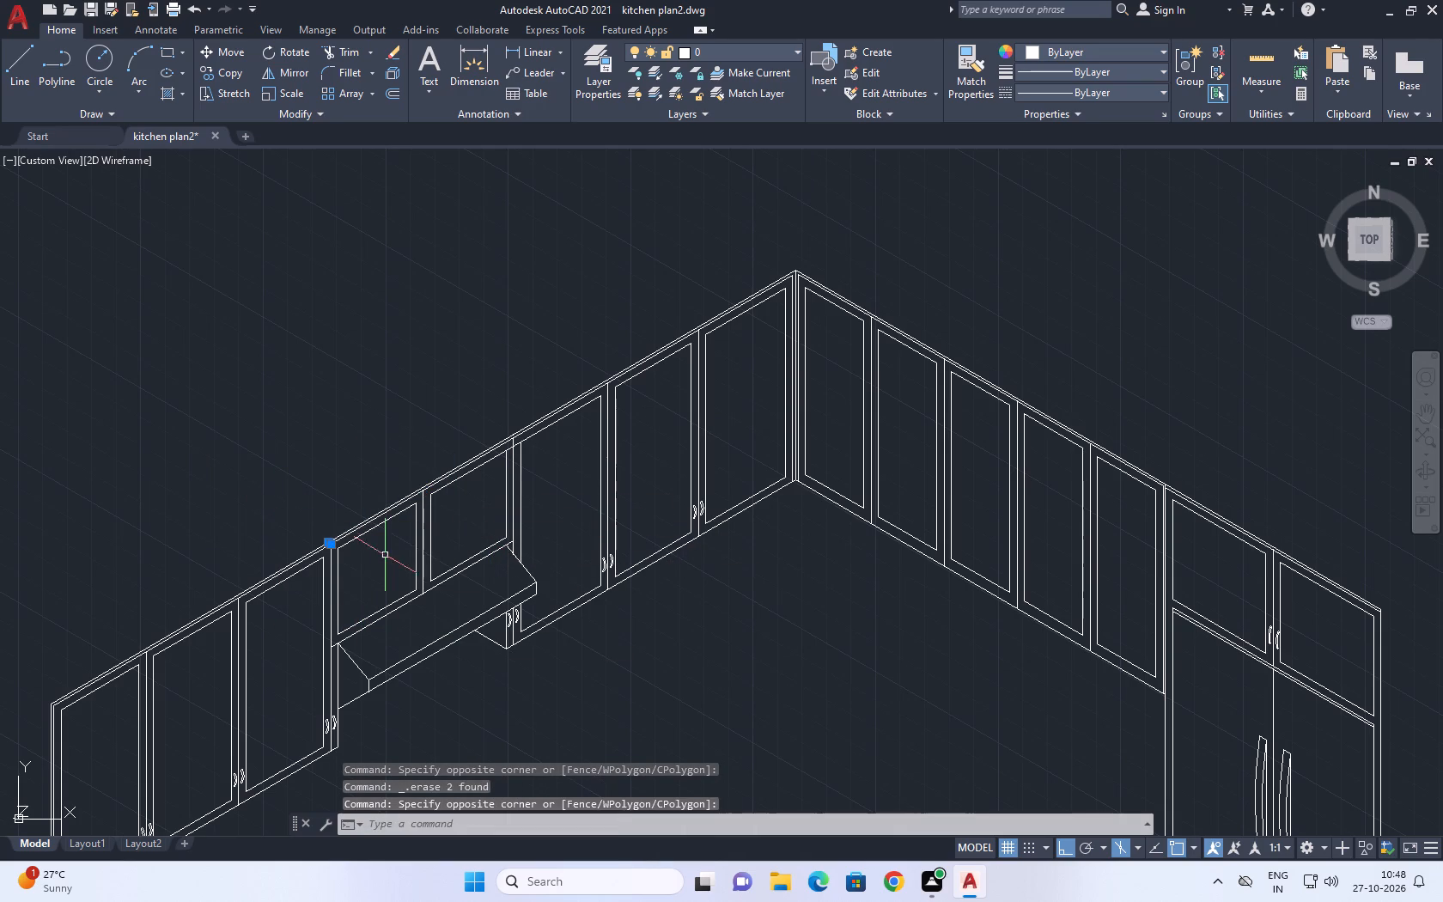
key("Delete")
left_click(460, 399)
left_click(606, 478)
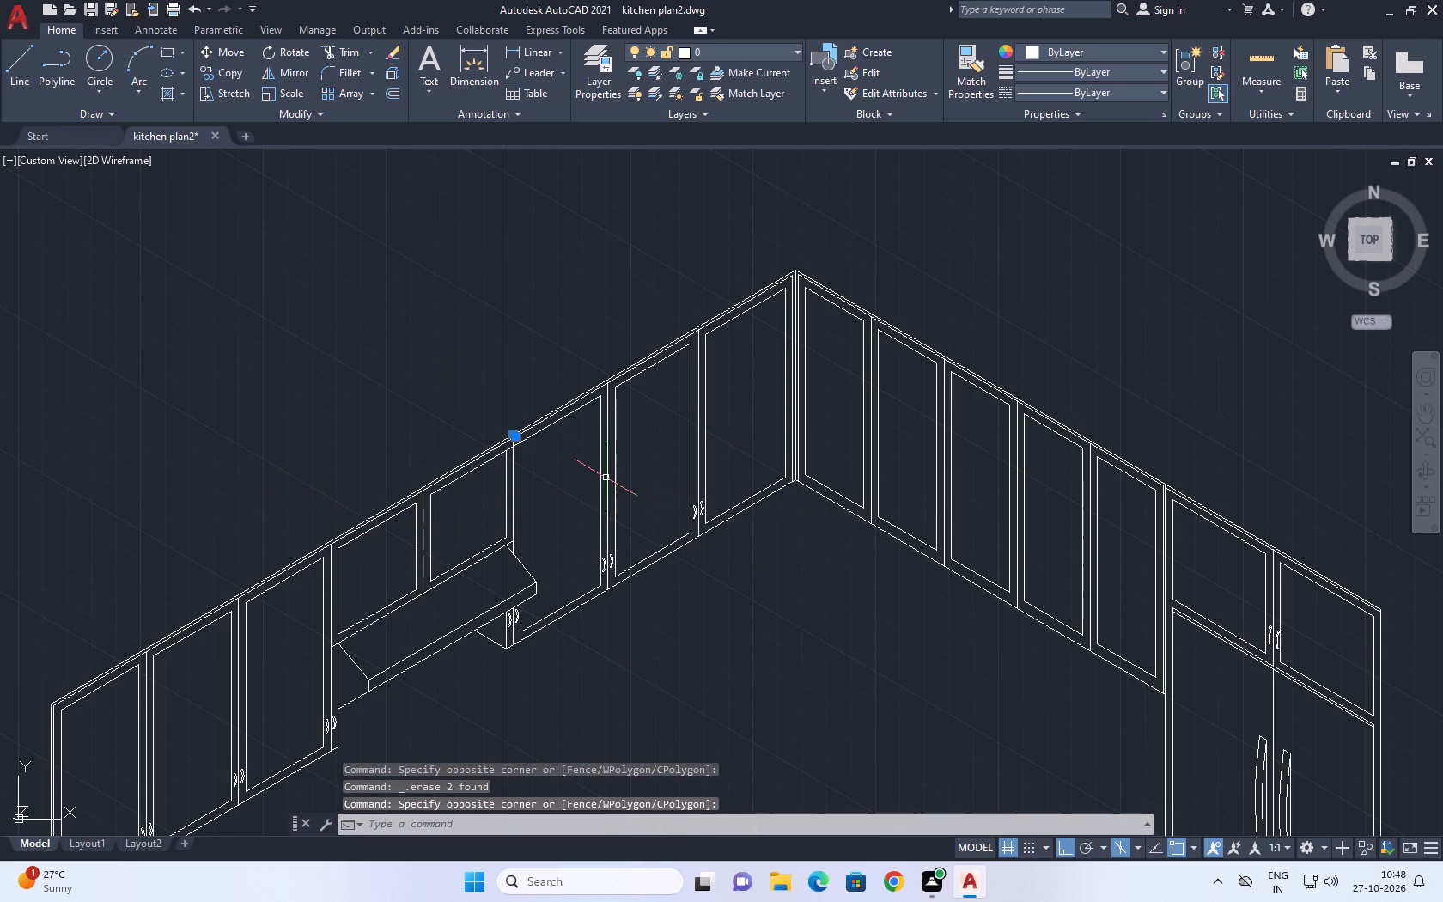
key("Delete")
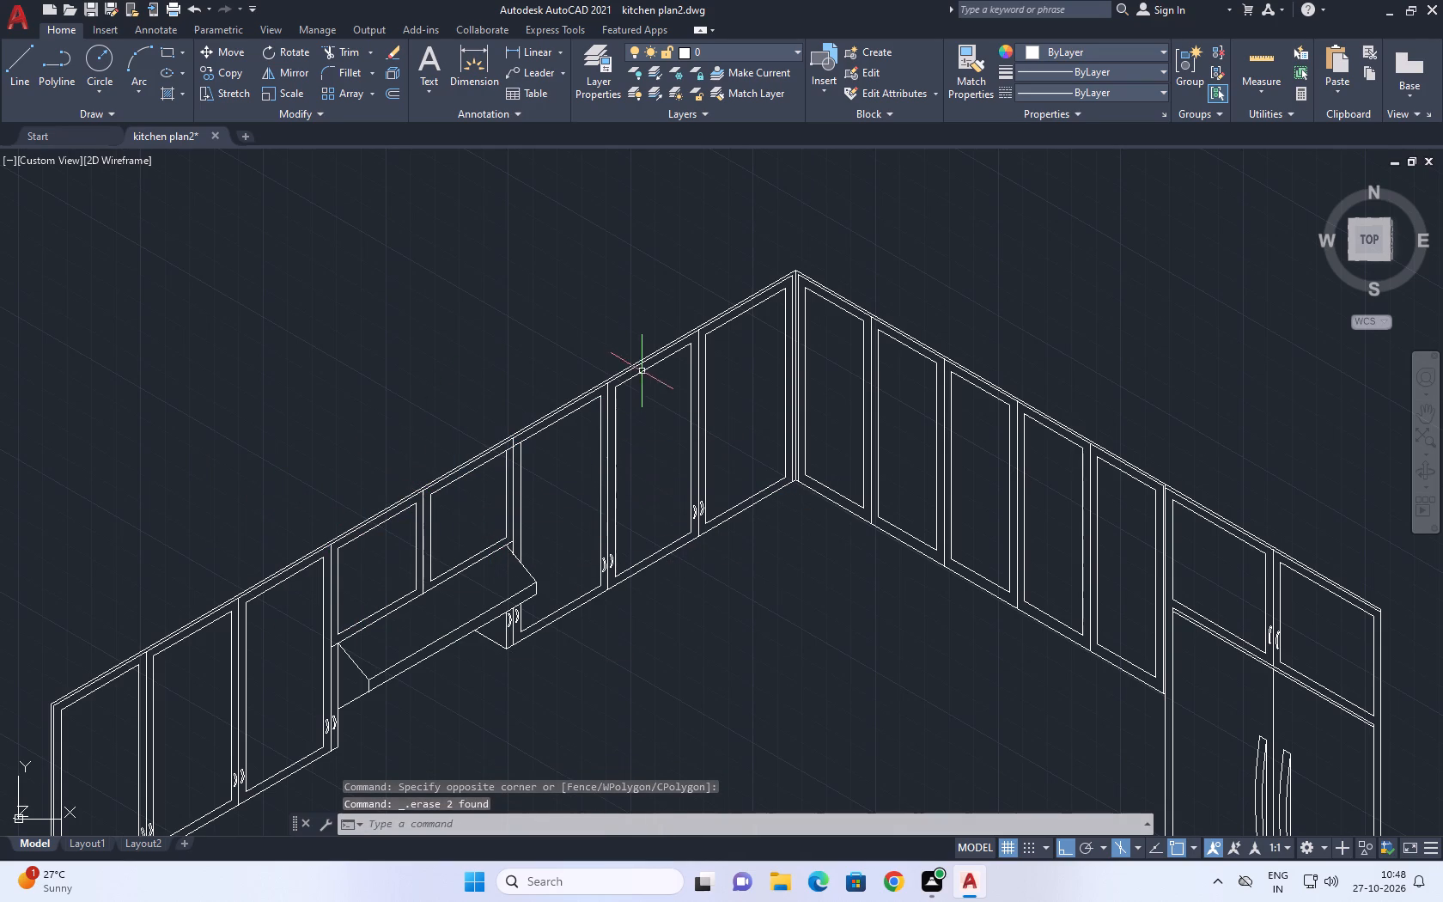
Erase the stub lines crossing the top edge at the two door dividers between the range hood and the room corner.
left_click(584, 356)
left_click(649, 426)
key("Delete")
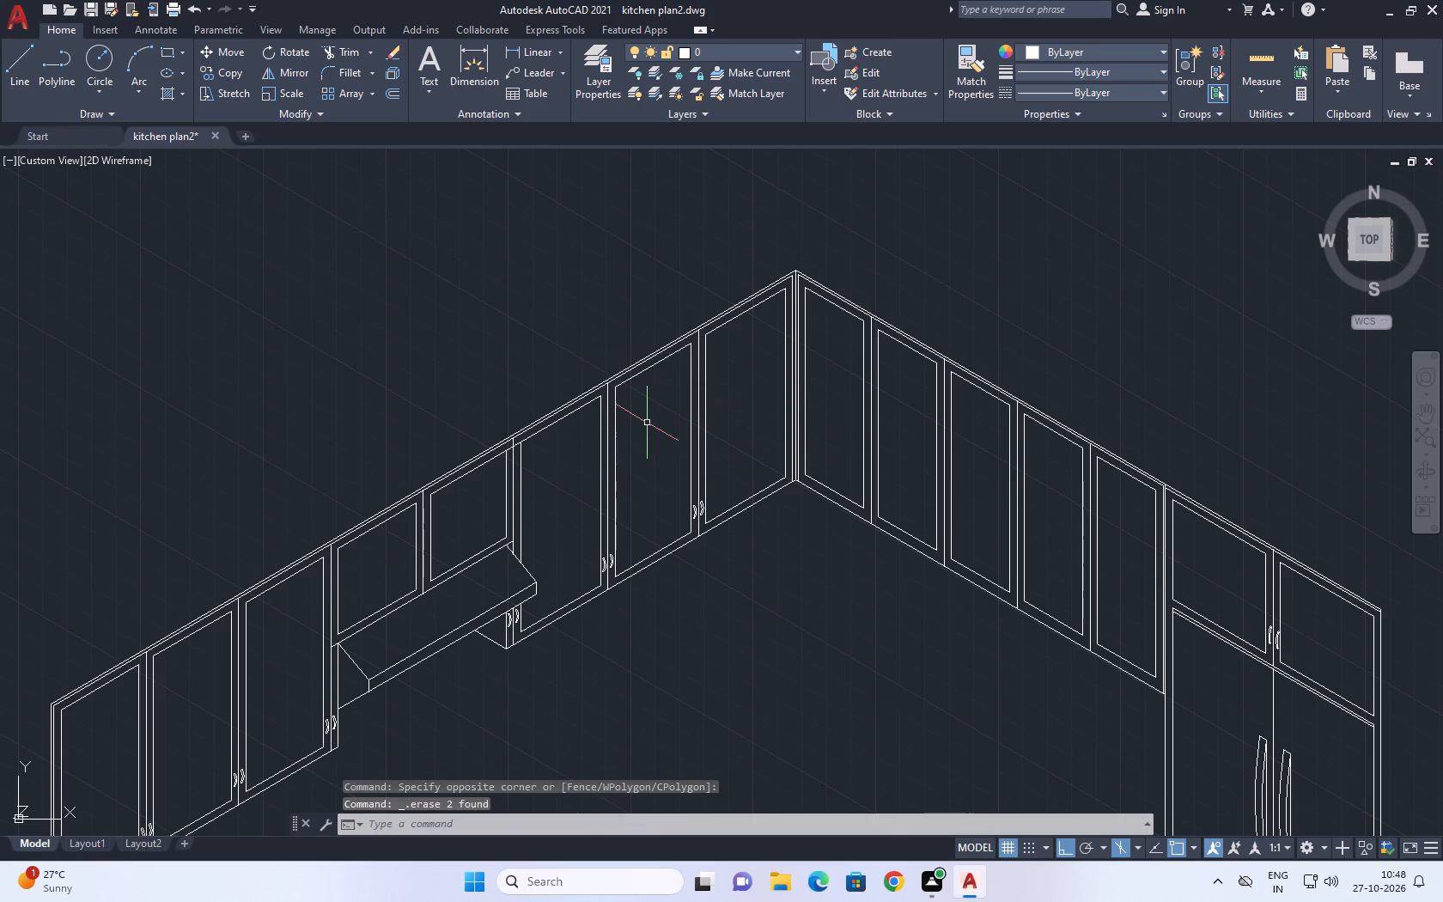
left_click(627, 297)
left_click(781, 394)
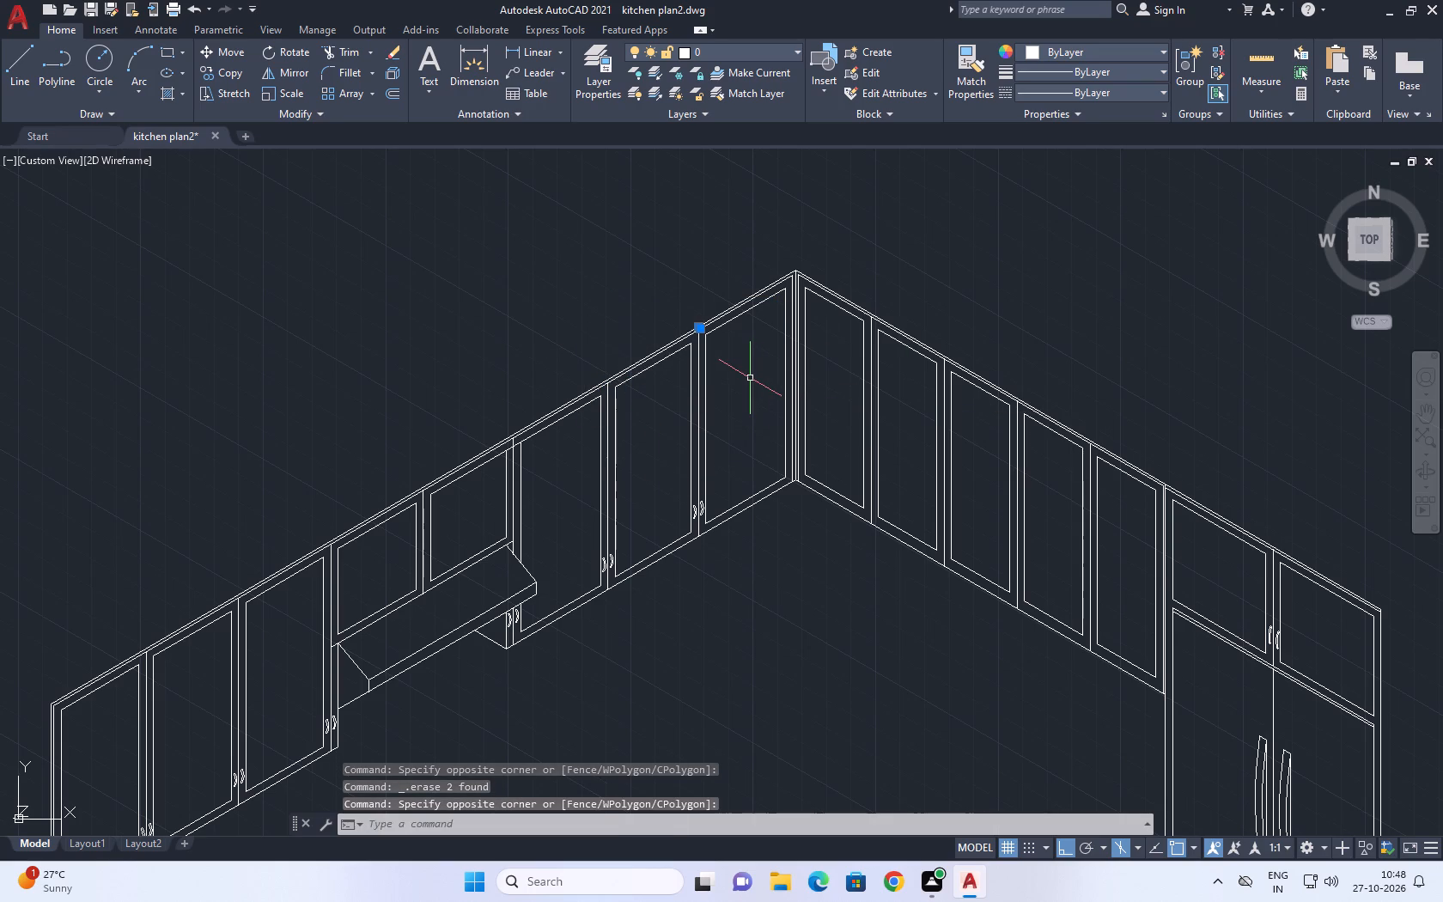
key("Delete")
left_click(693, 201)
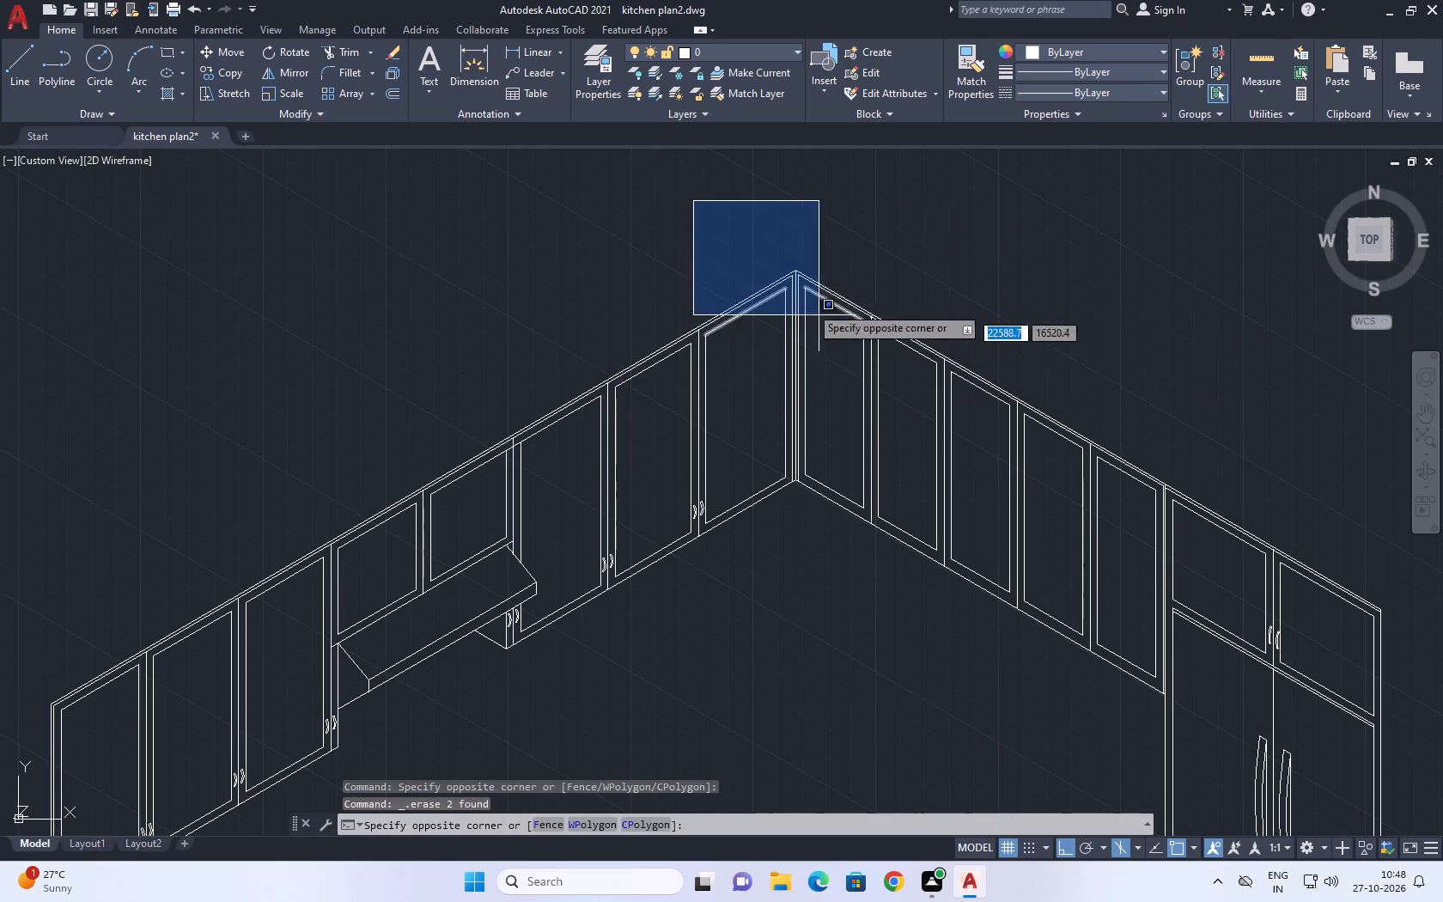
left_click(814, 299)
Examine the cabinet run and the left end upright where it meets the underside of the first upper cabinet.
middle_click_drag(823, 366, 769, 353)
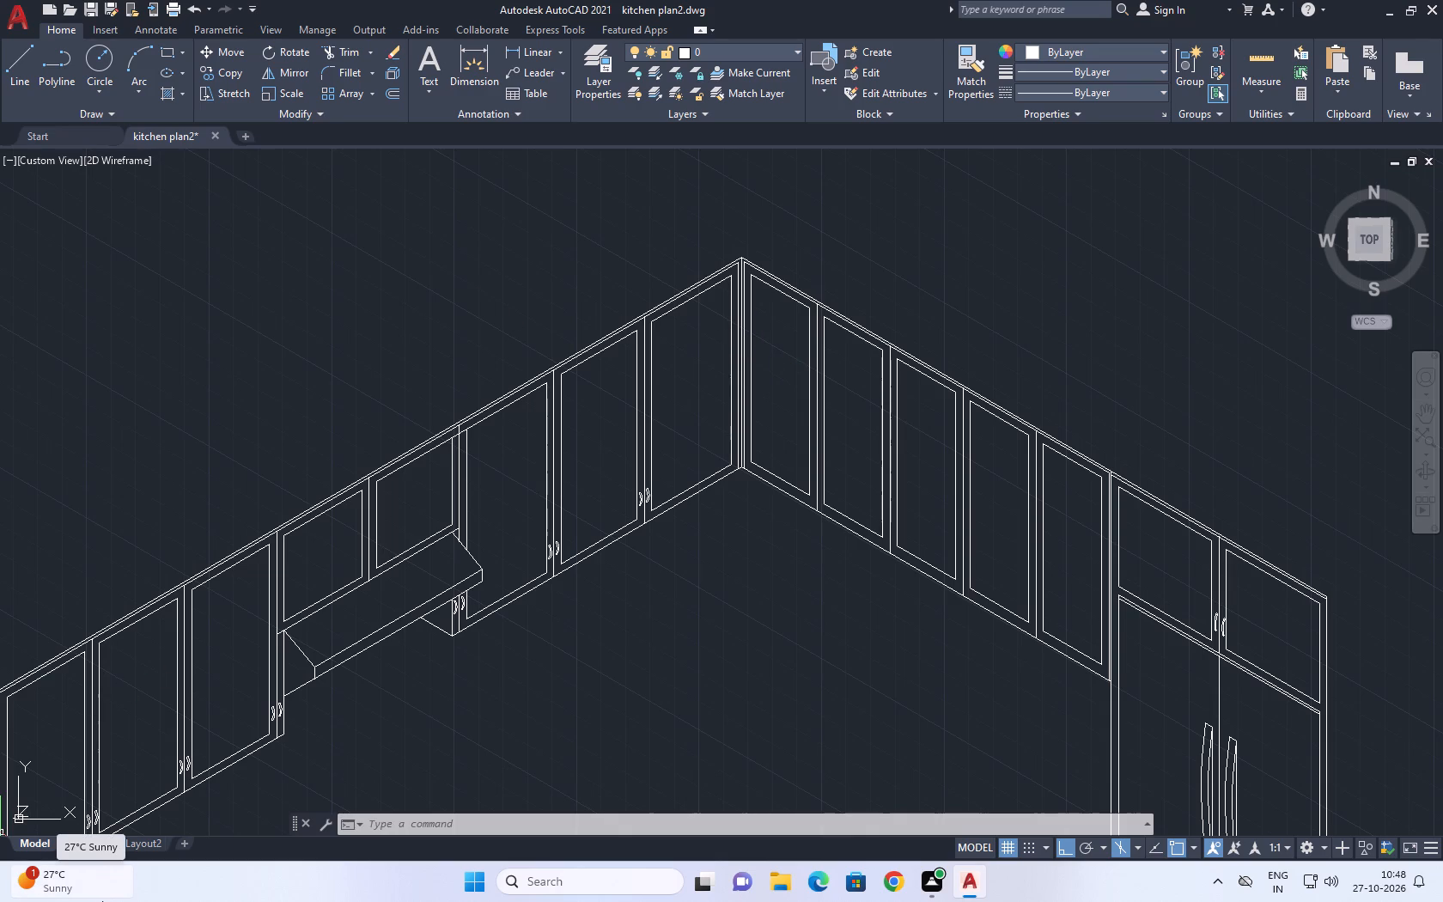
scroll(833, 396, "down", 3)
middle_click_drag(829, 503, 612, 438)
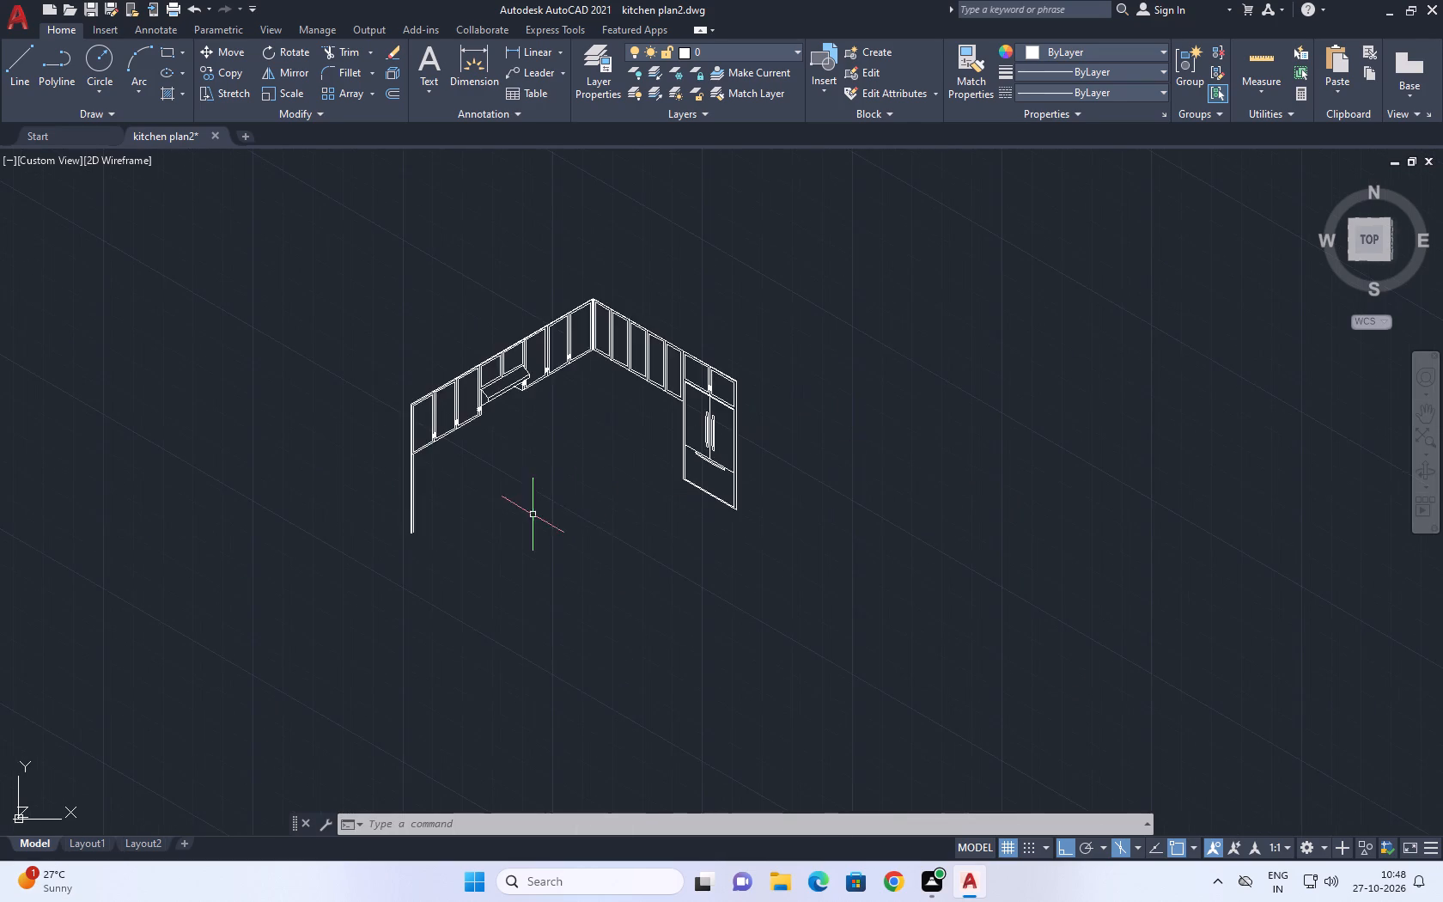
scroll(382, 516, "up", 2)
middle_click_drag(464, 450, 365, 569)
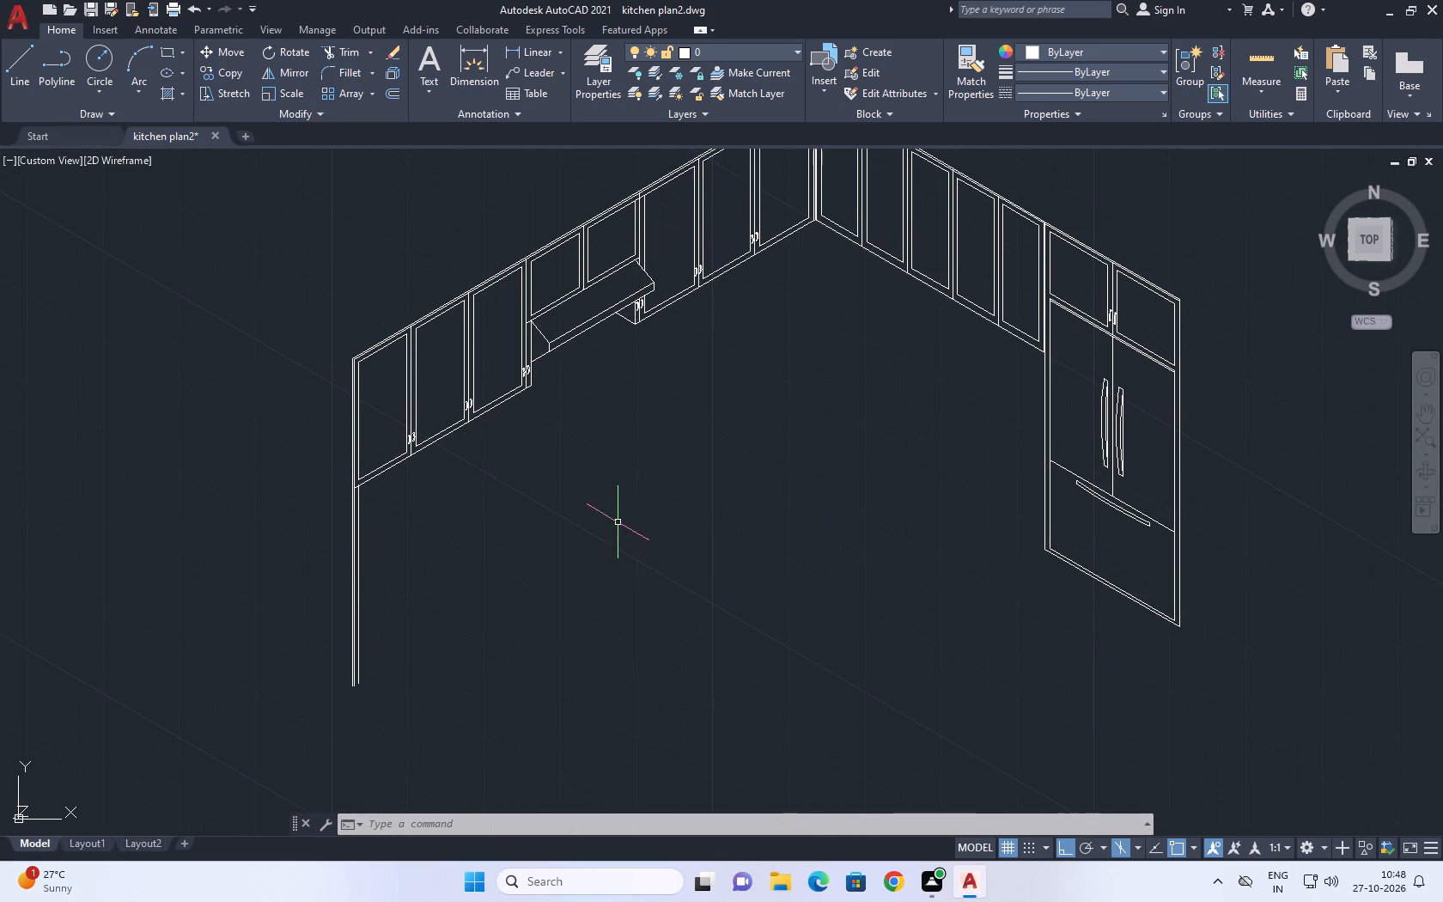
middle_click_drag(551, 511, 430, 517)
scroll(265, 521, "up", 3)
middle_click_drag(126, 443, 139, 445)
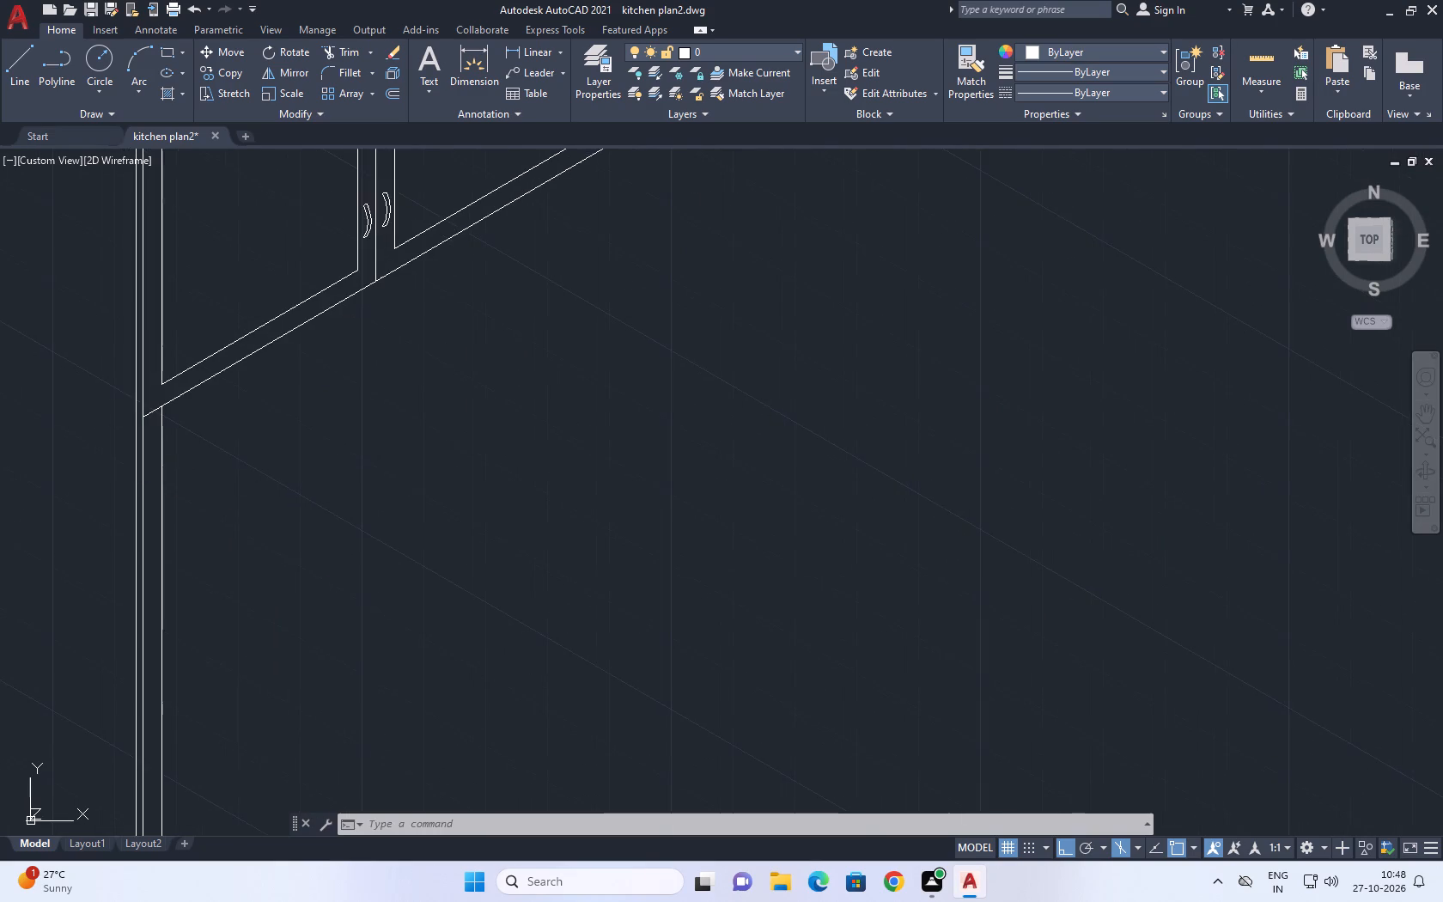
scroll(144, 421, "up", 1)
middle_click_drag(410, 420, 395, 440)
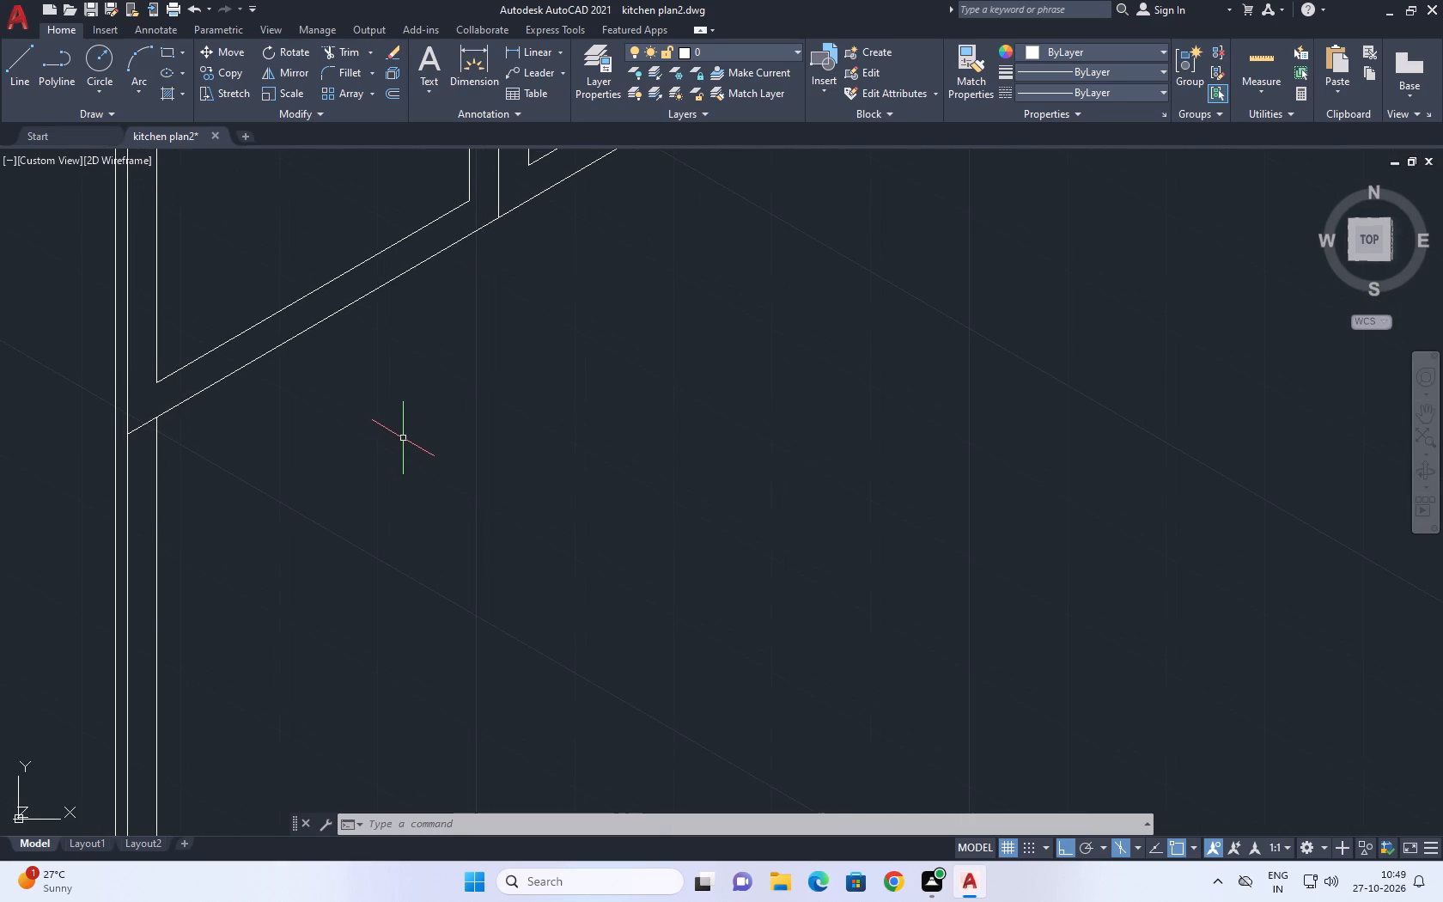
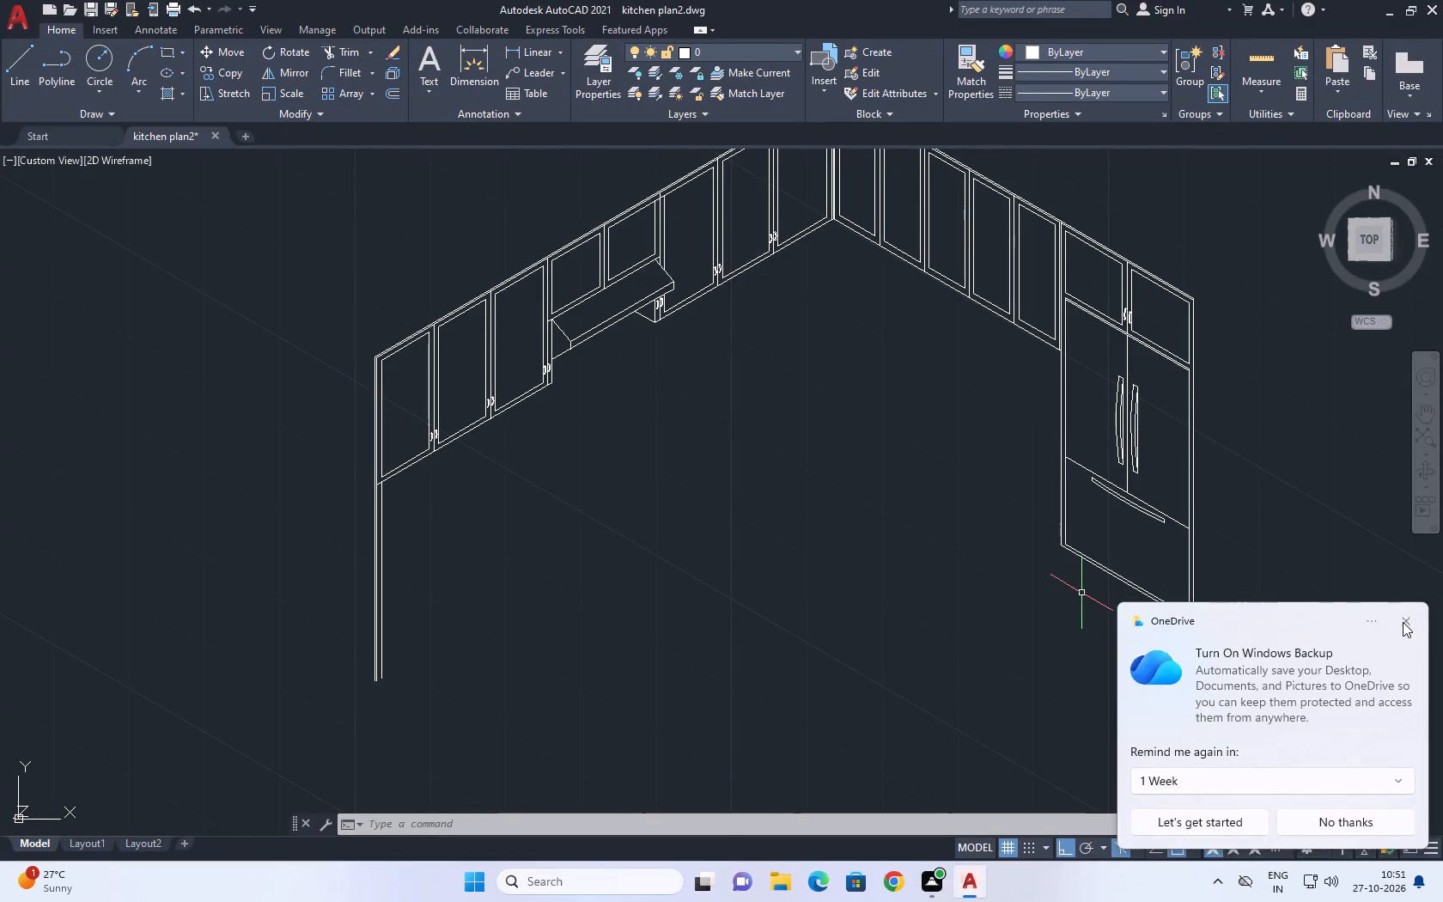
Dismiss the OneDrive backup reminder.
left_click(1403, 621)
Start a line at the left end upright's outer top corner and draw it 8 units outward at 150°, undoing the 80-unit attempt.
middle_click_drag(959, 585, 752, 570)
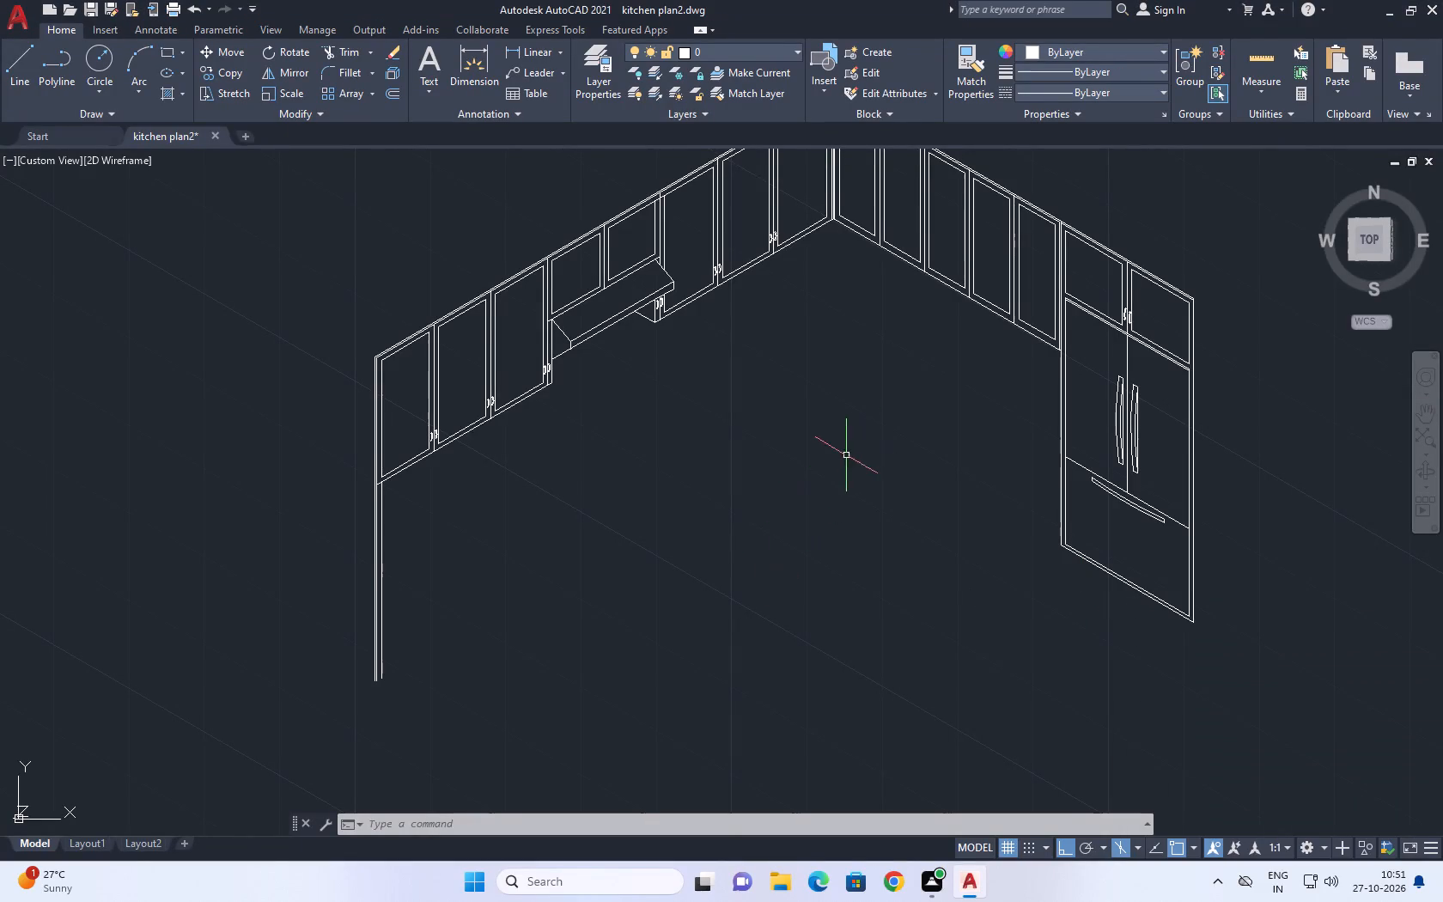
middle_click_drag(843, 456, 746, 475)
scroll(746, 475, "down", 1)
middle_click_drag(758, 493, 720, 478)
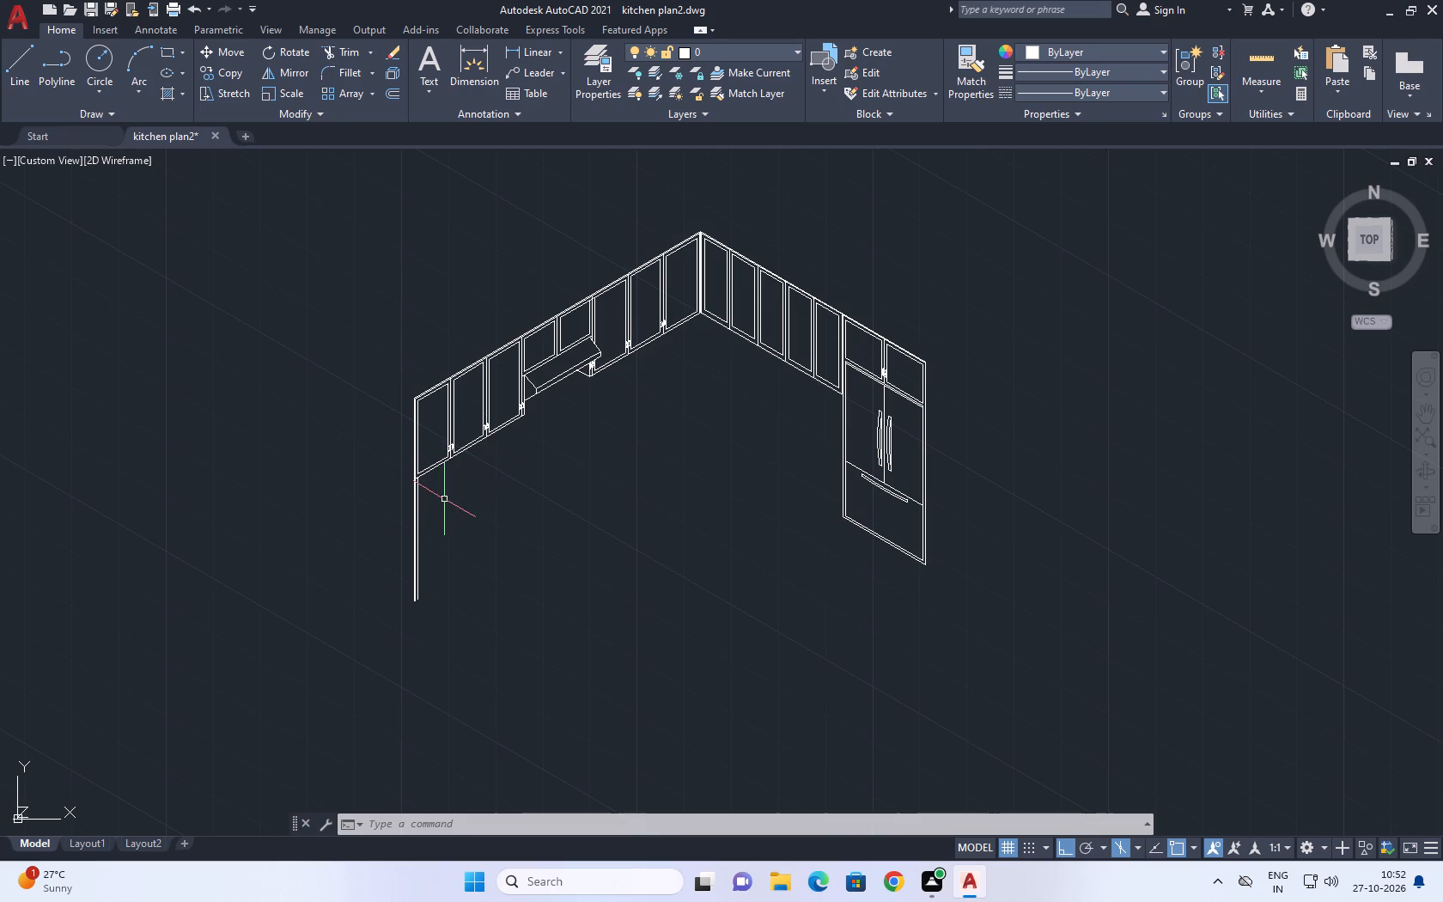
scroll(391, 430, "up", 2)
middle_click_drag(396, 422, 539, 466)
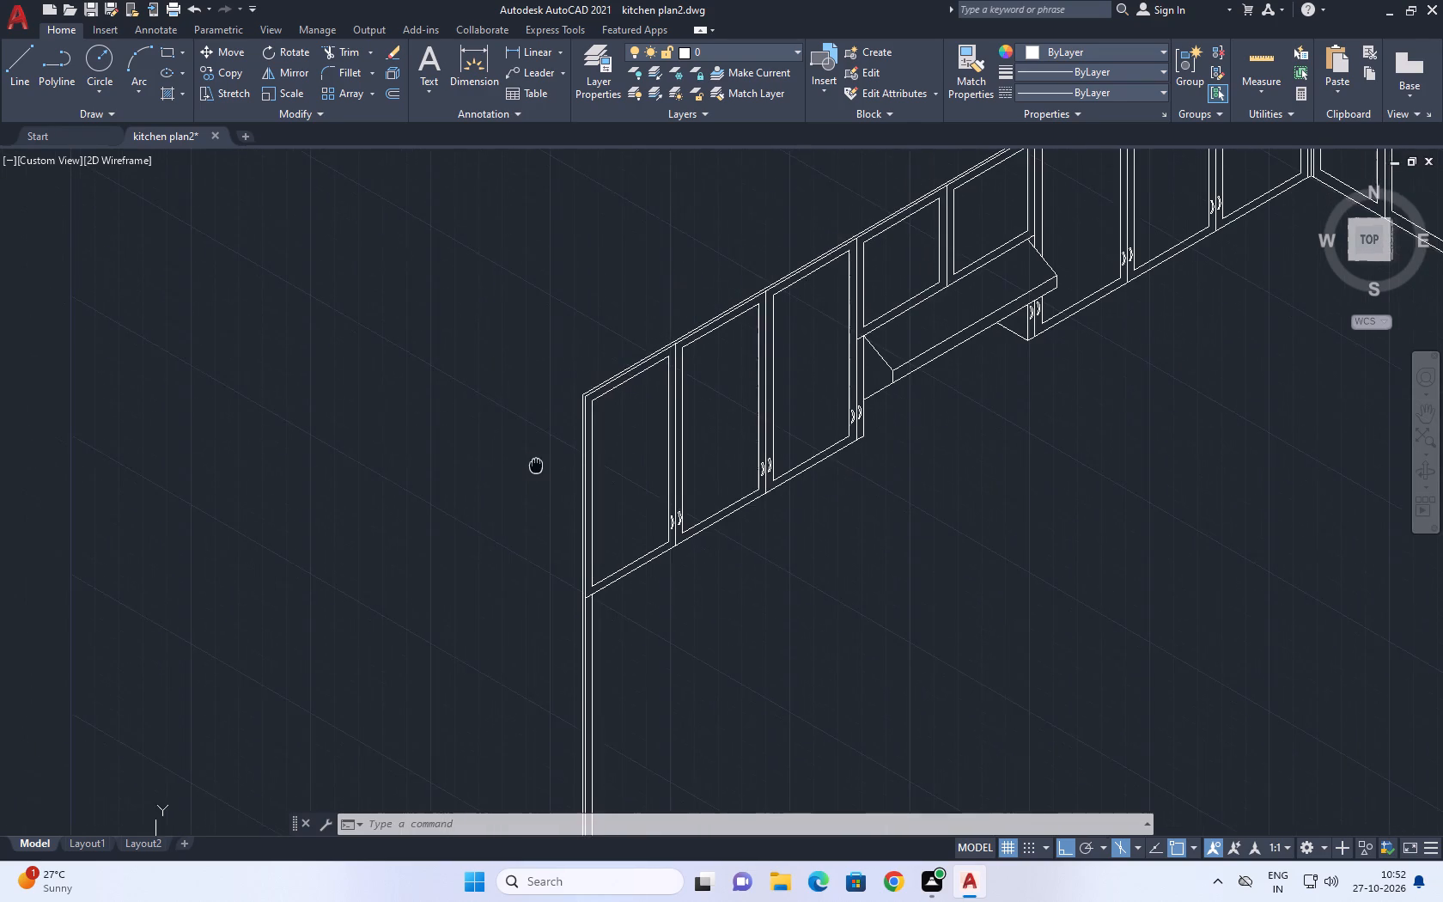
middle_click_drag(539, 466, 547, 466)
middle_click(547, 466)
middle_click_drag(574, 442, 600, 452)
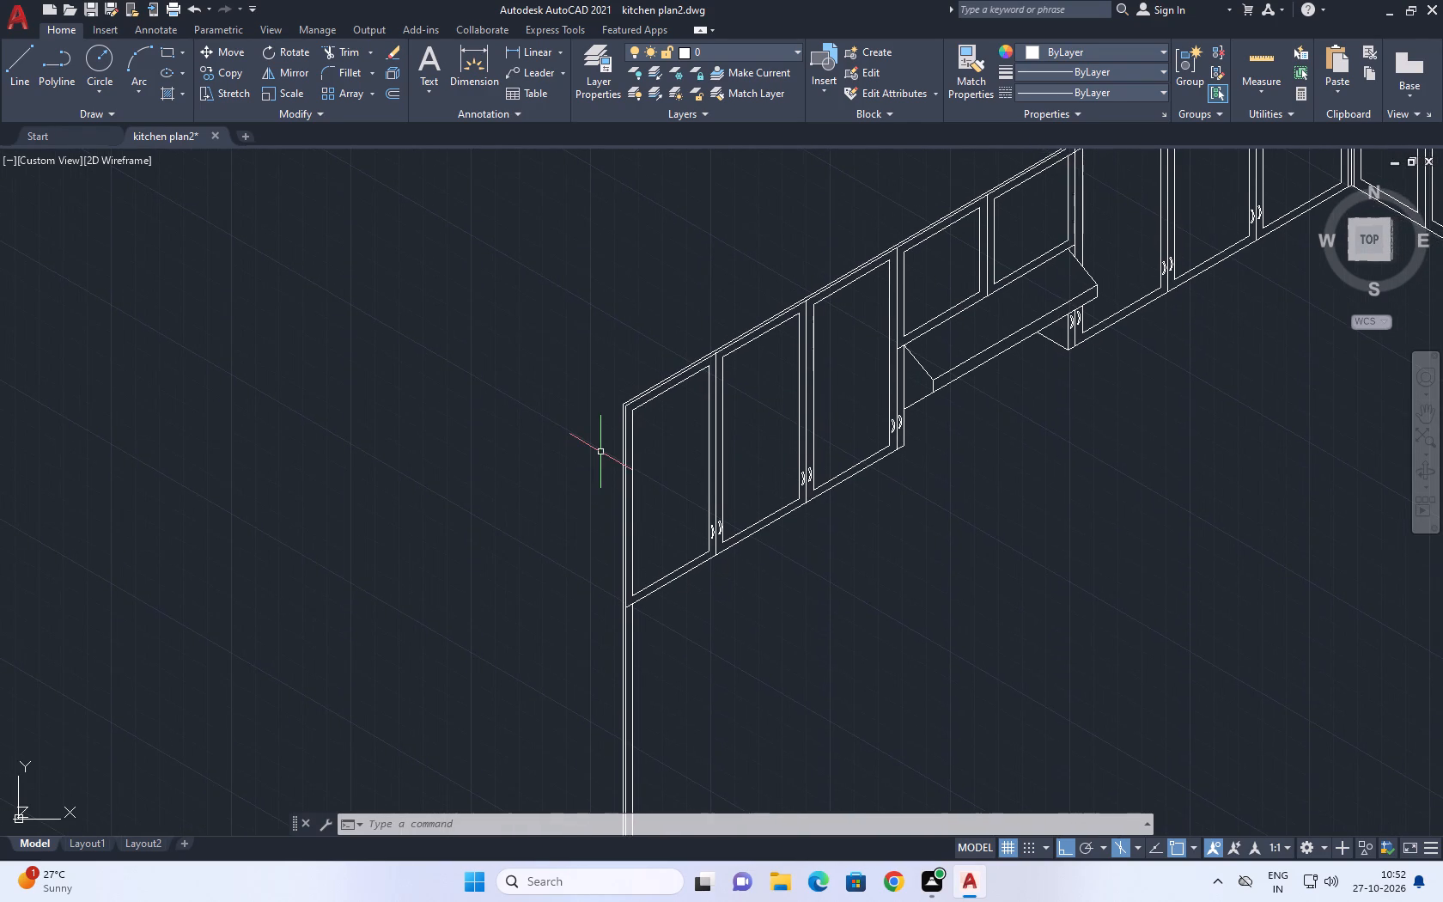
type("l")
key("space")
middle_click_drag(610, 451, 721, 482)
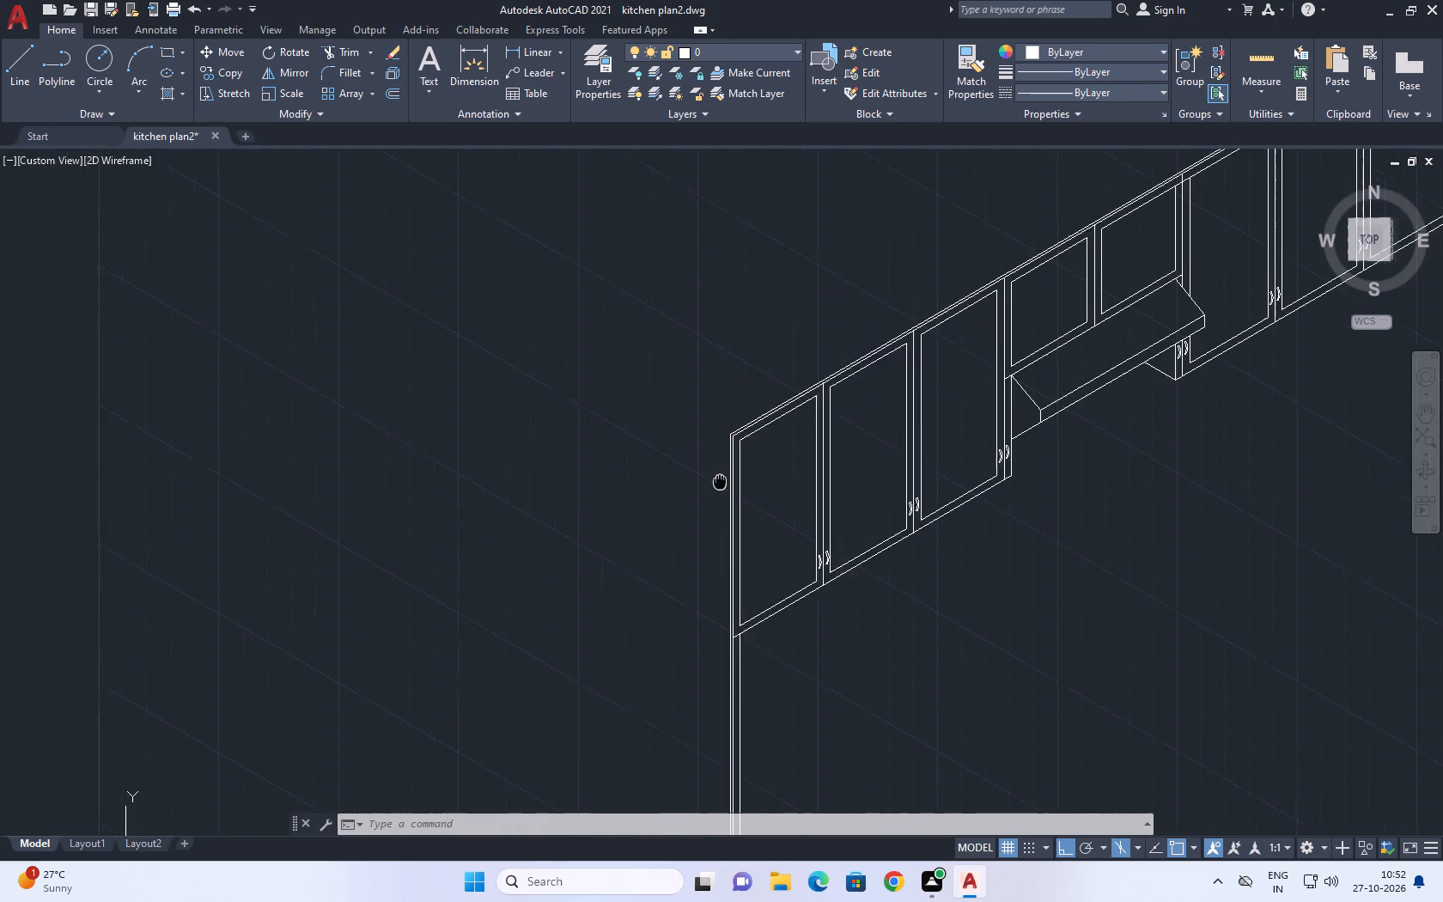
middle_click_drag(721, 482, 757, 463)
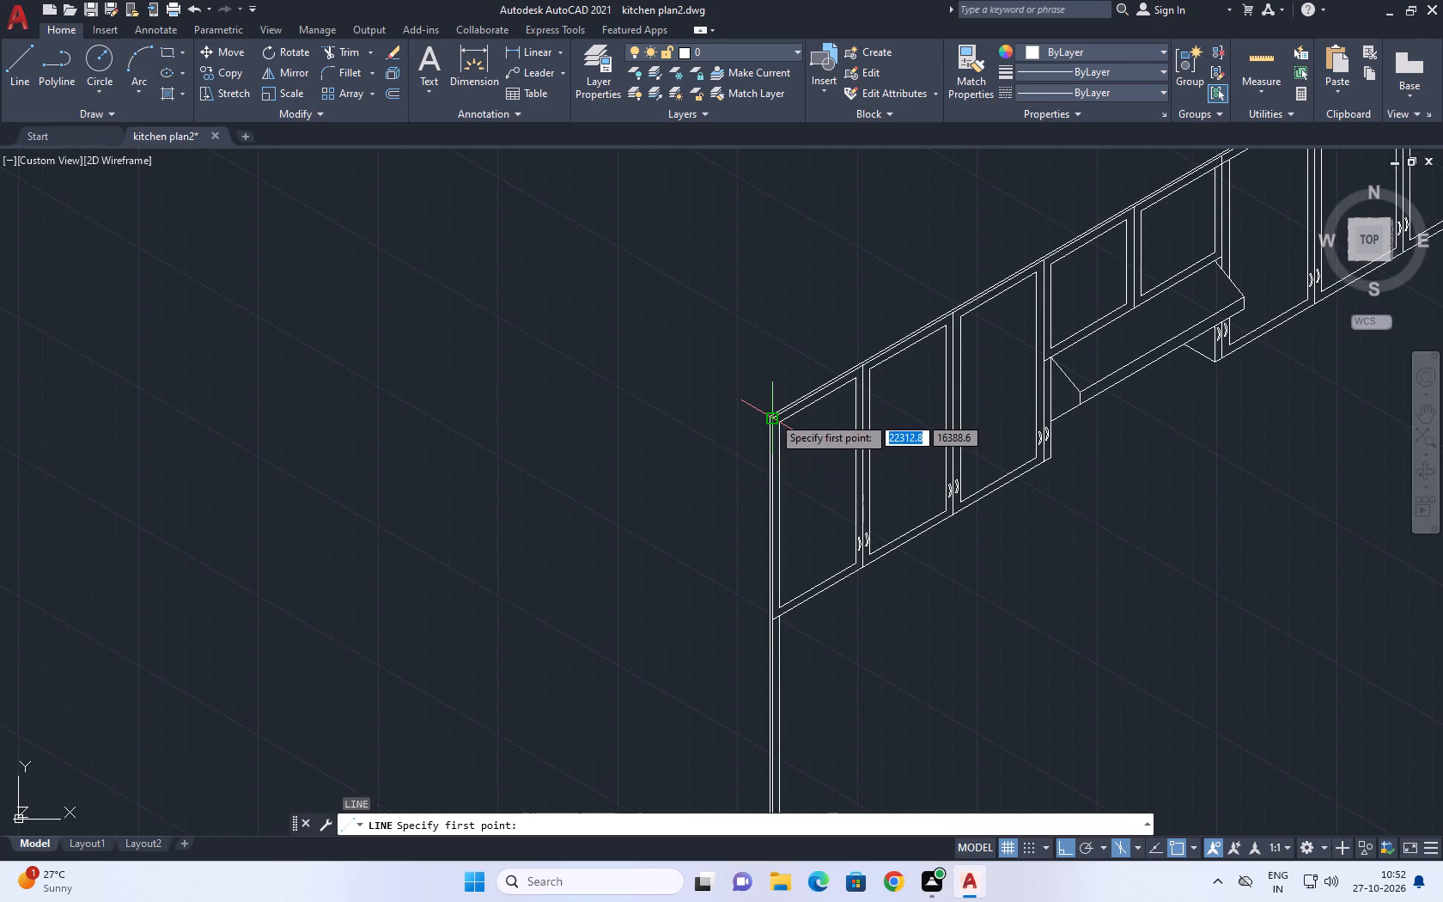
scroll(770, 416, "up", 3)
left_click(764, 421)
middle_click_drag(501, 496, 658, 446)
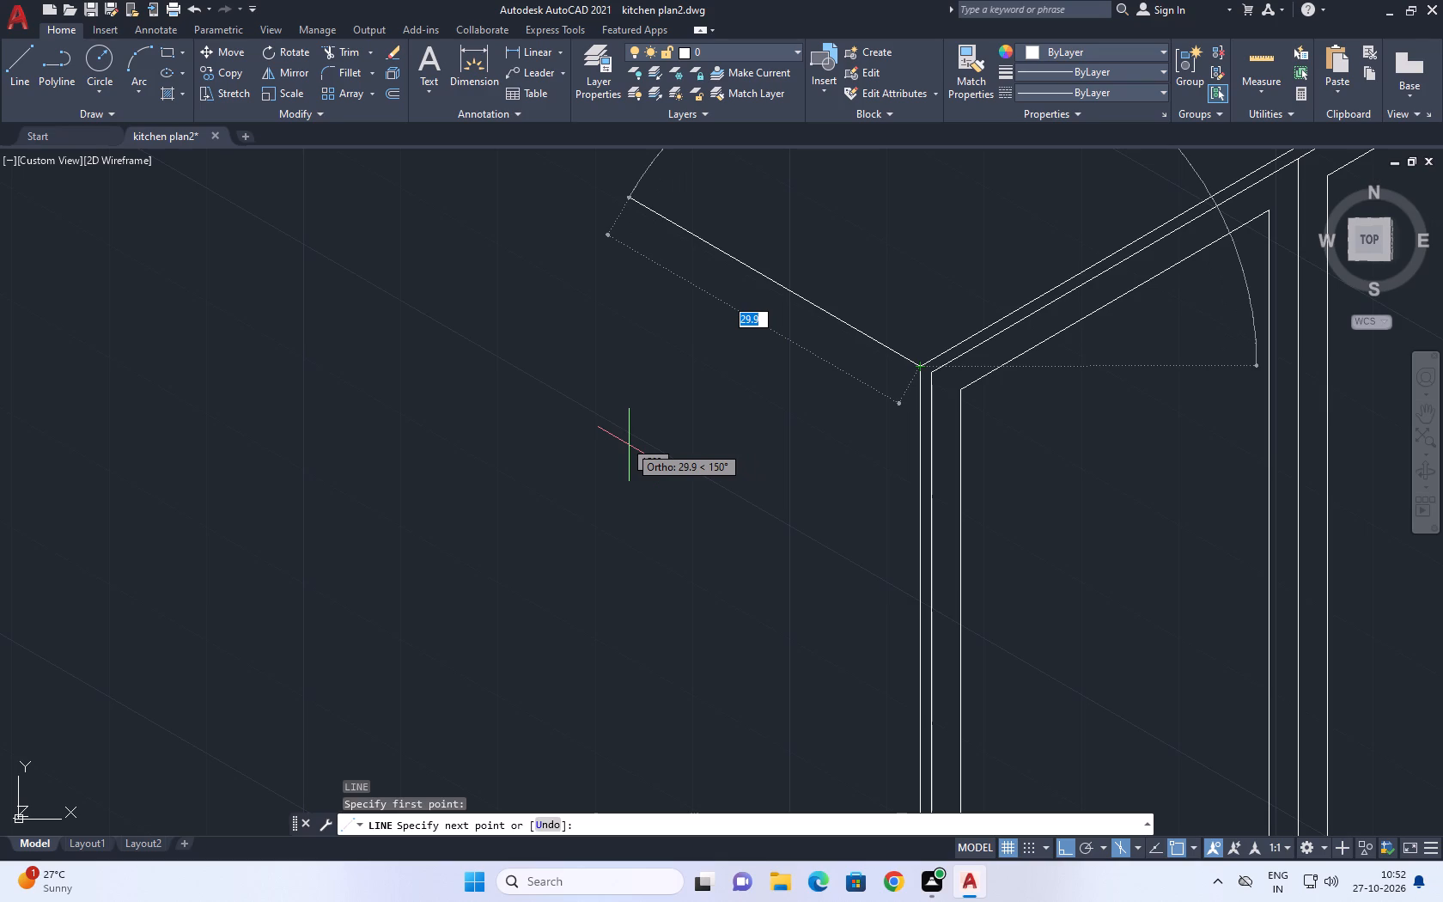
type("80")
key("Return")
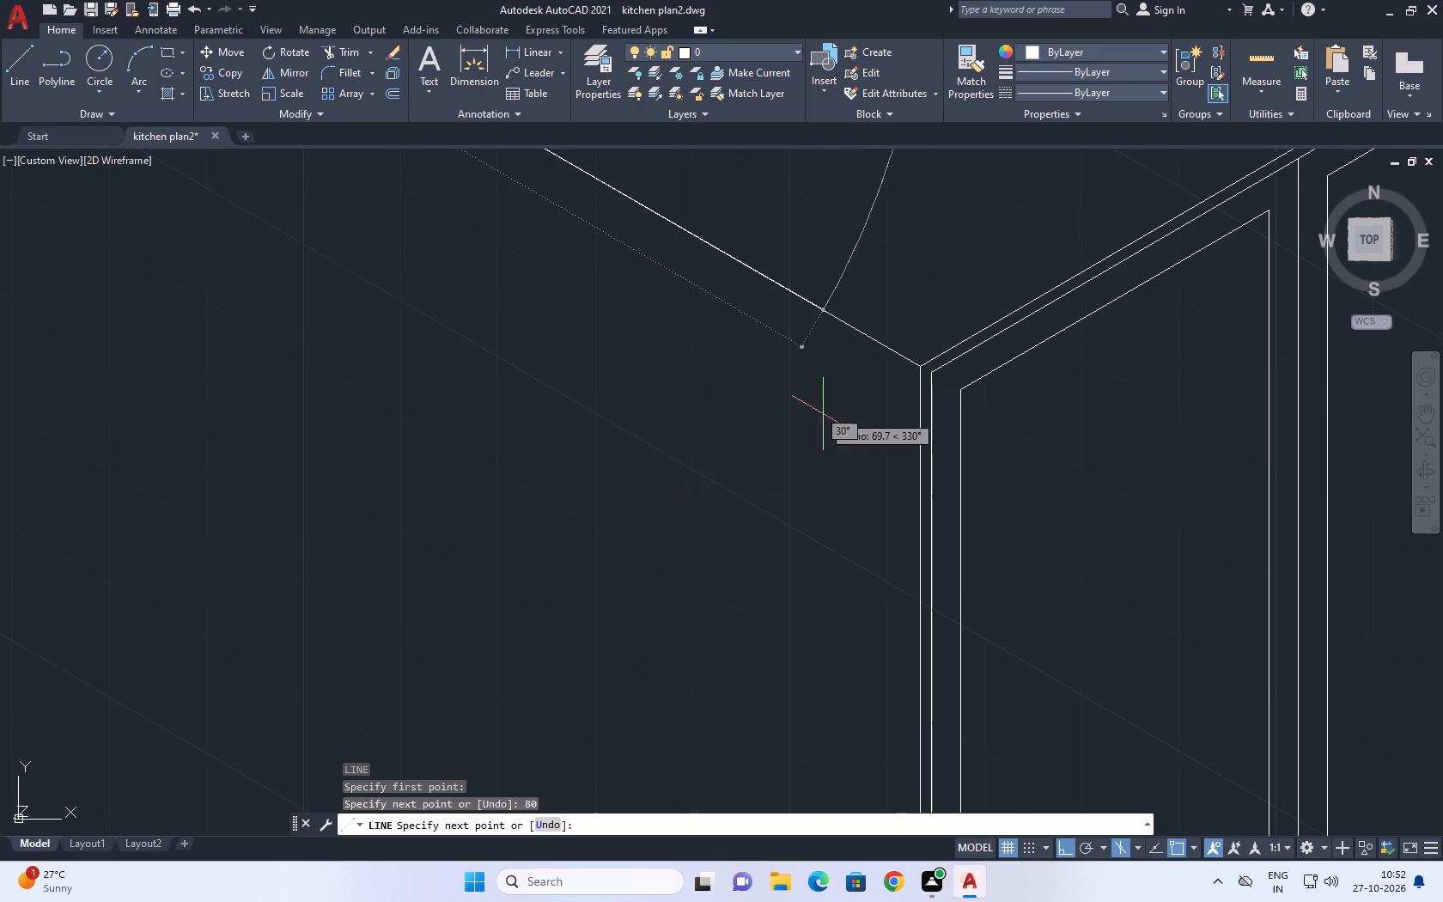
scroll(837, 420, "down", 6)
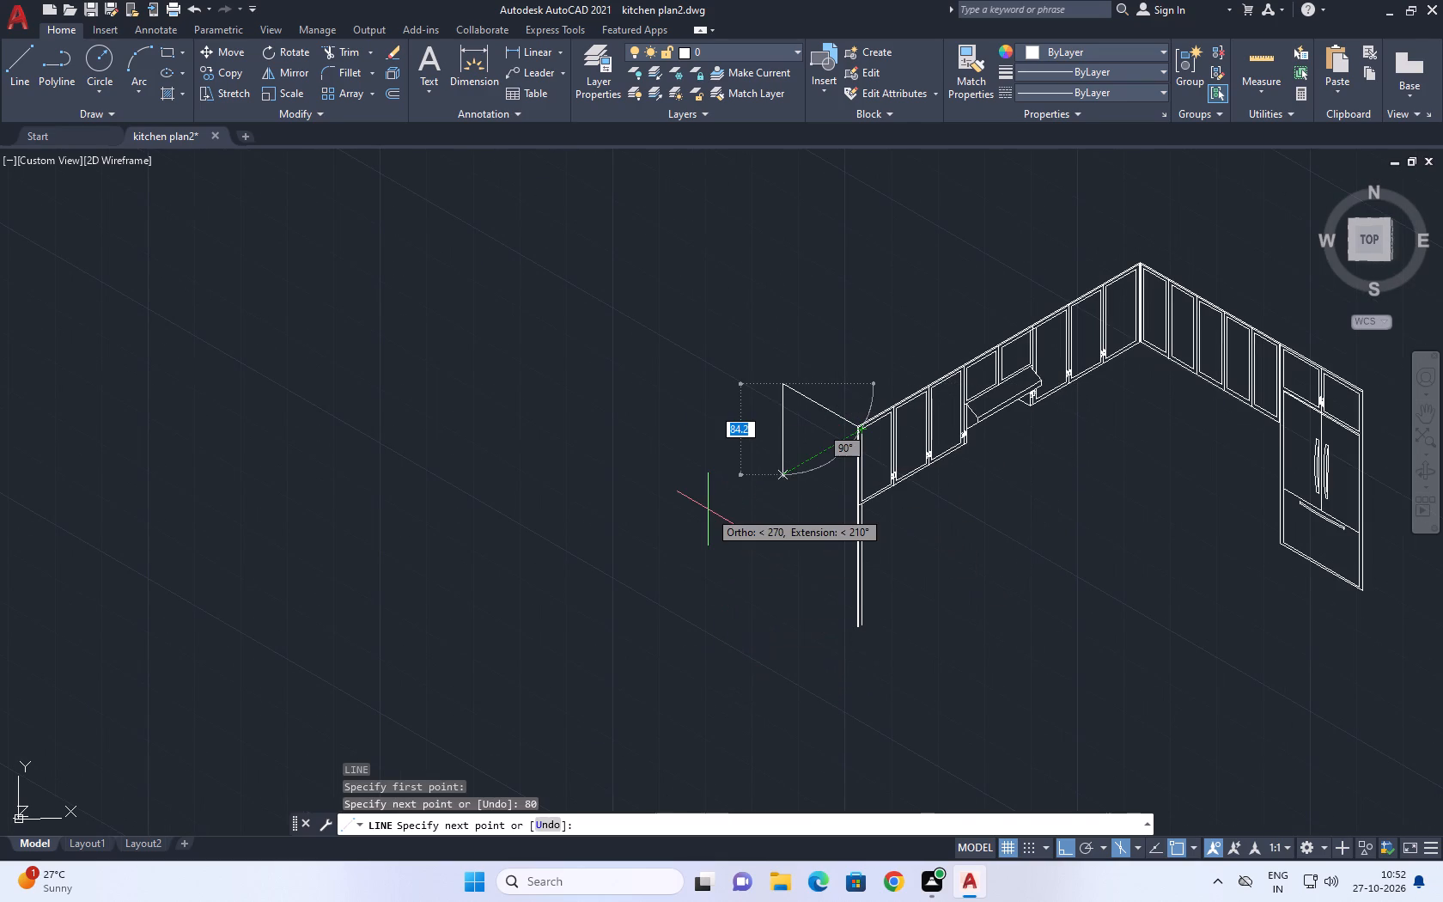
key("ctrl+z")
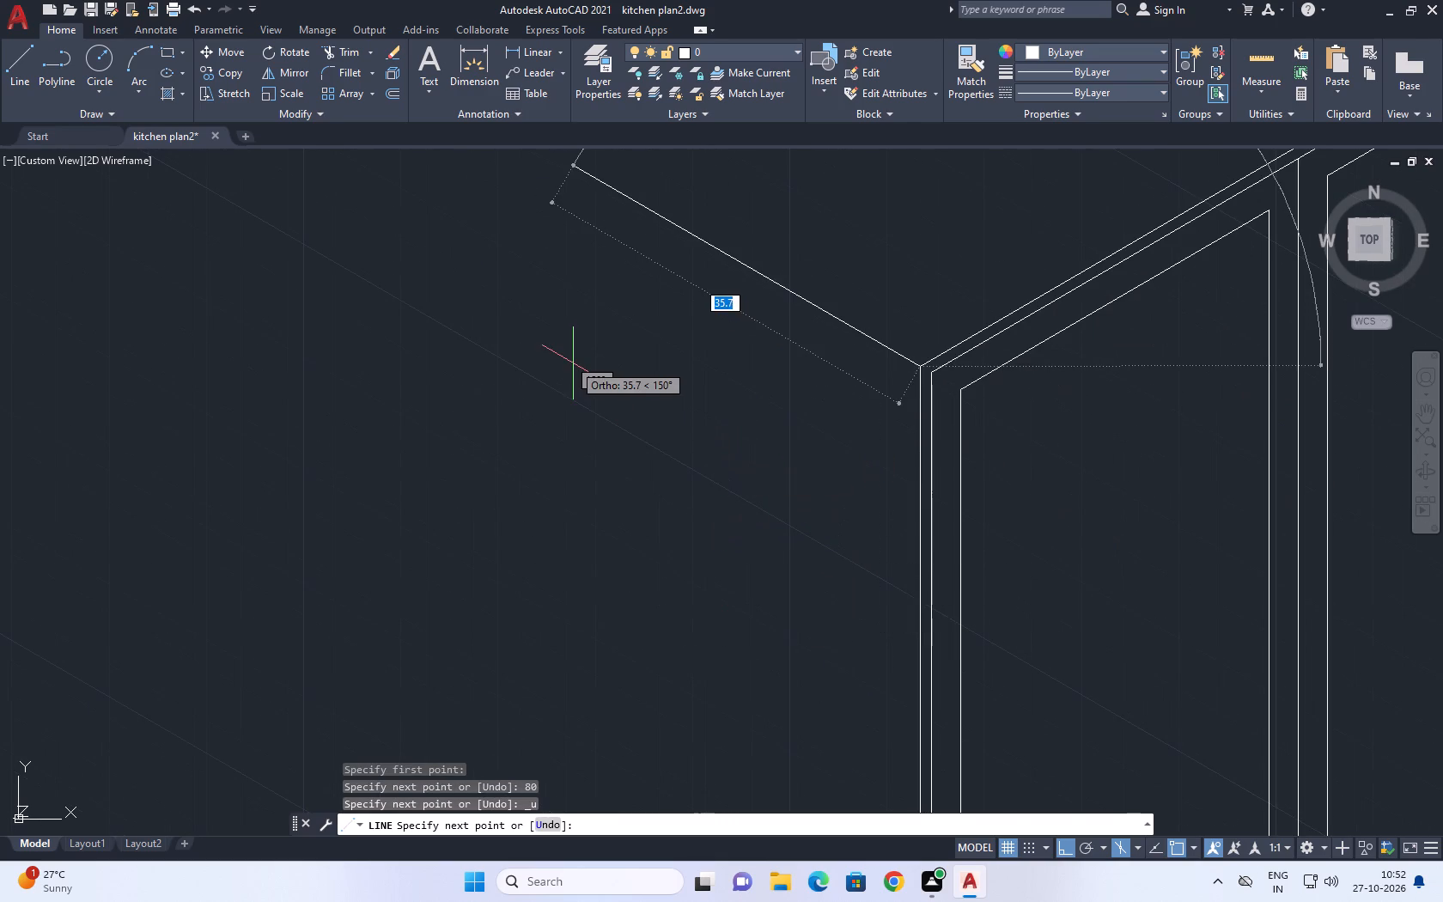
key("8")
key("Return")
Continue the line straight down about 185 units and join it to the bottom corner of the left end upright.
middle_click_drag(843, 552, 845, 445)
scroll(844, 440, "down", 5)
middle_click_drag(822, 692, 792, 545)
scroll(809, 576, "up", 3)
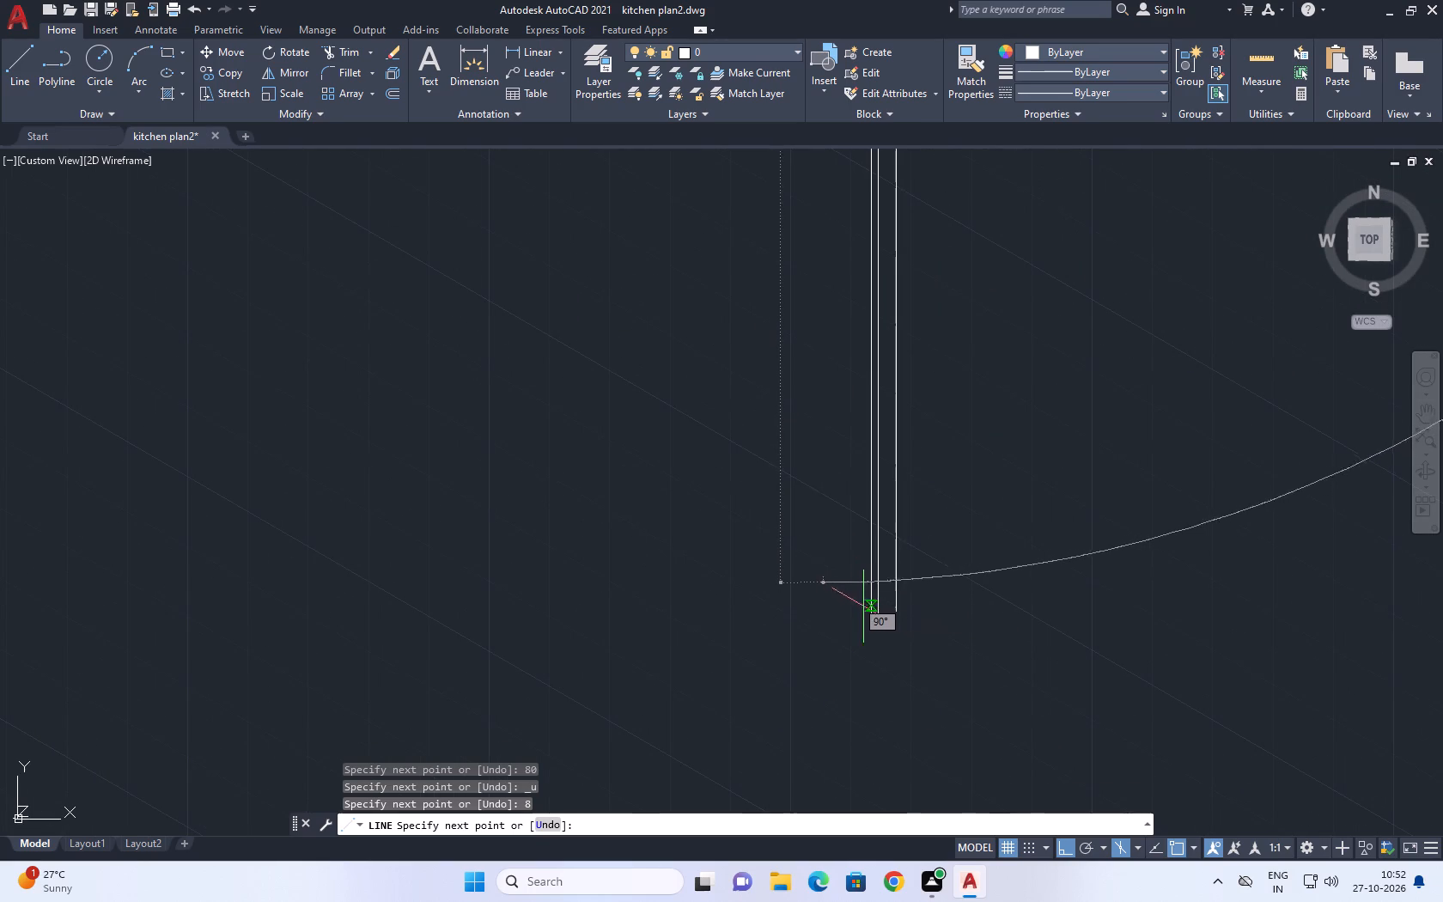
scroll(875, 625, "up", 2)
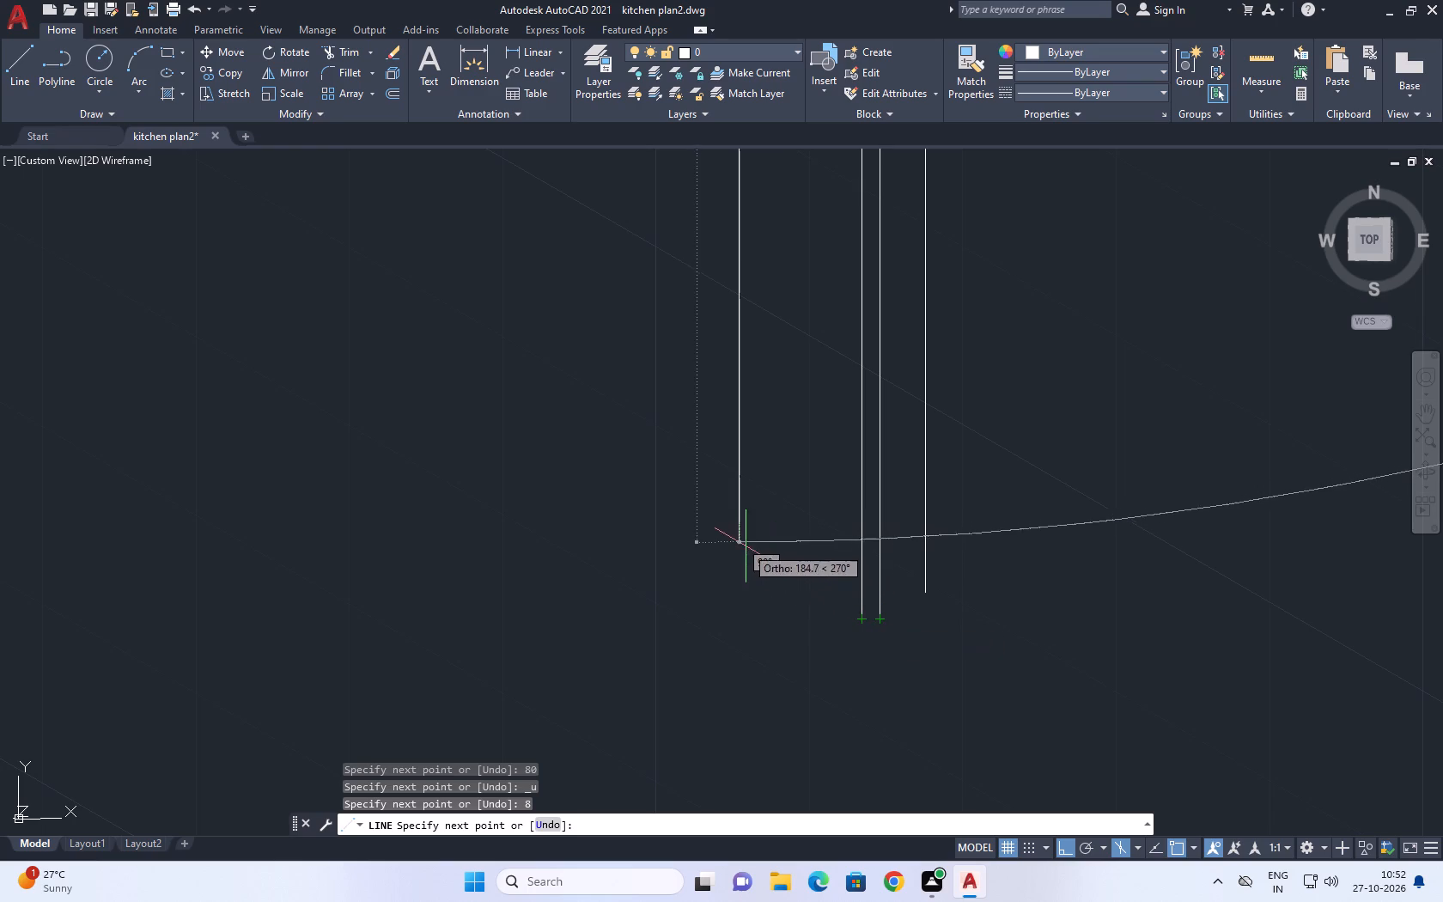
left_click(737, 541)
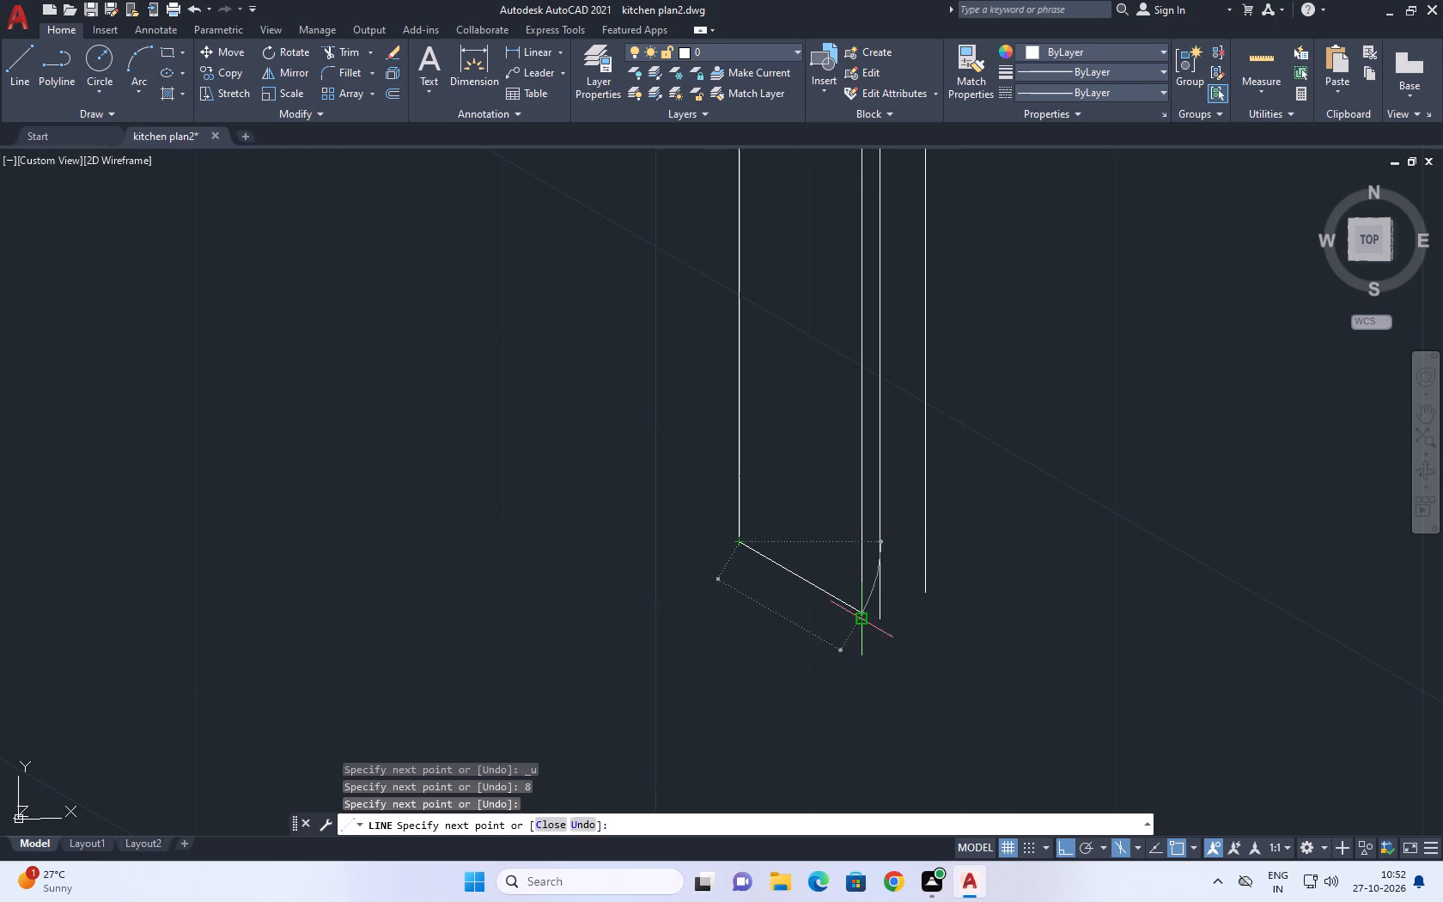
left_click(861, 625)
key("Escape")
Erase the stray arc lying far away from the kitchen drawings.
scroll(736, 571, "down", 4)
middle_click_drag(885, 558, 679, 718)
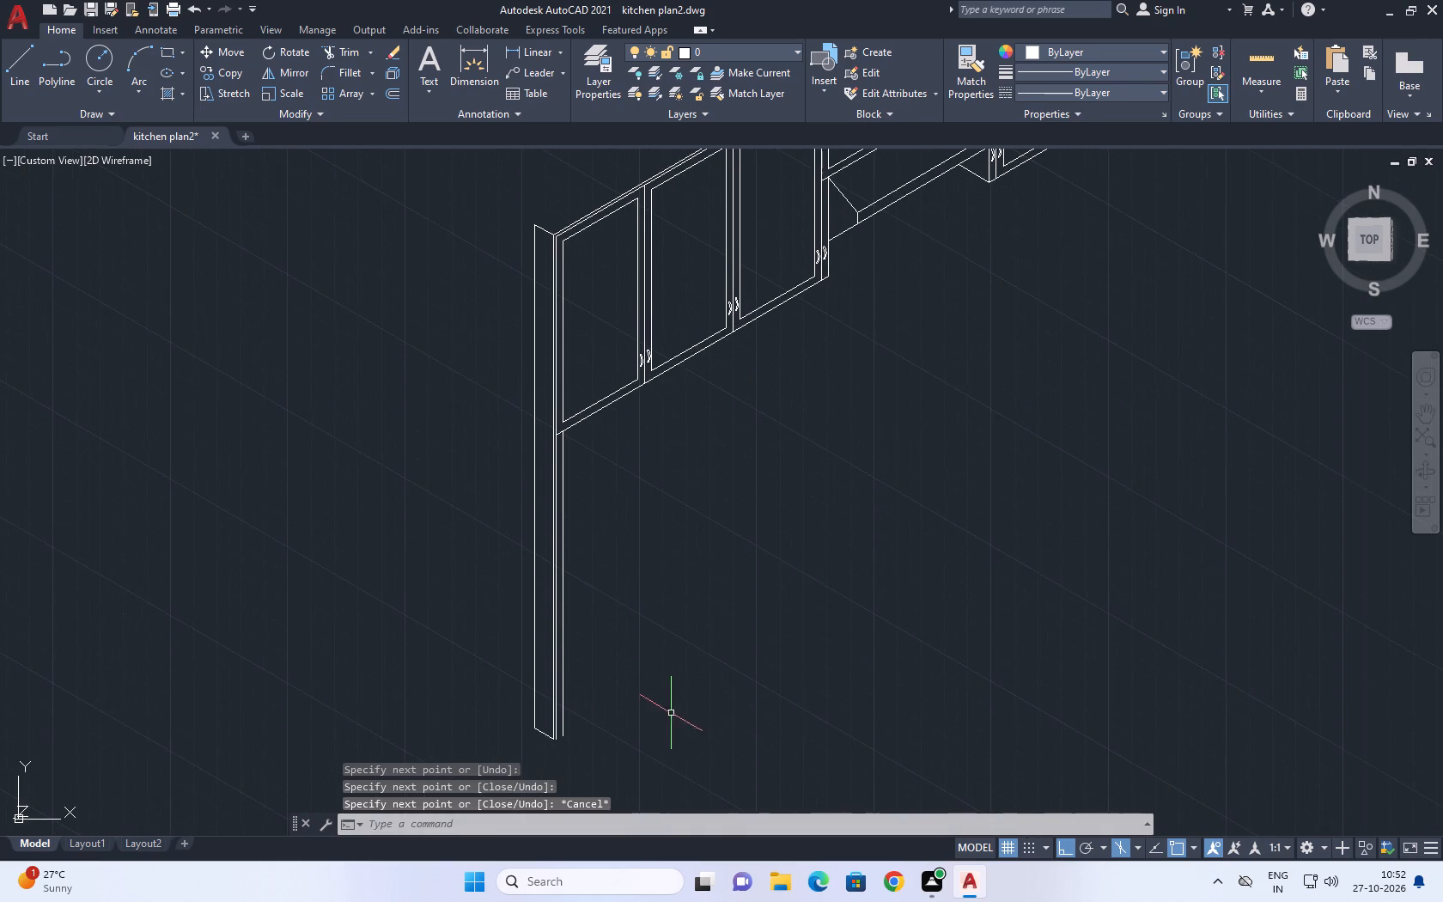
middle_click_drag(770, 620, 795, 686)
middle_click(795, 686)
middle_click(795, 686)
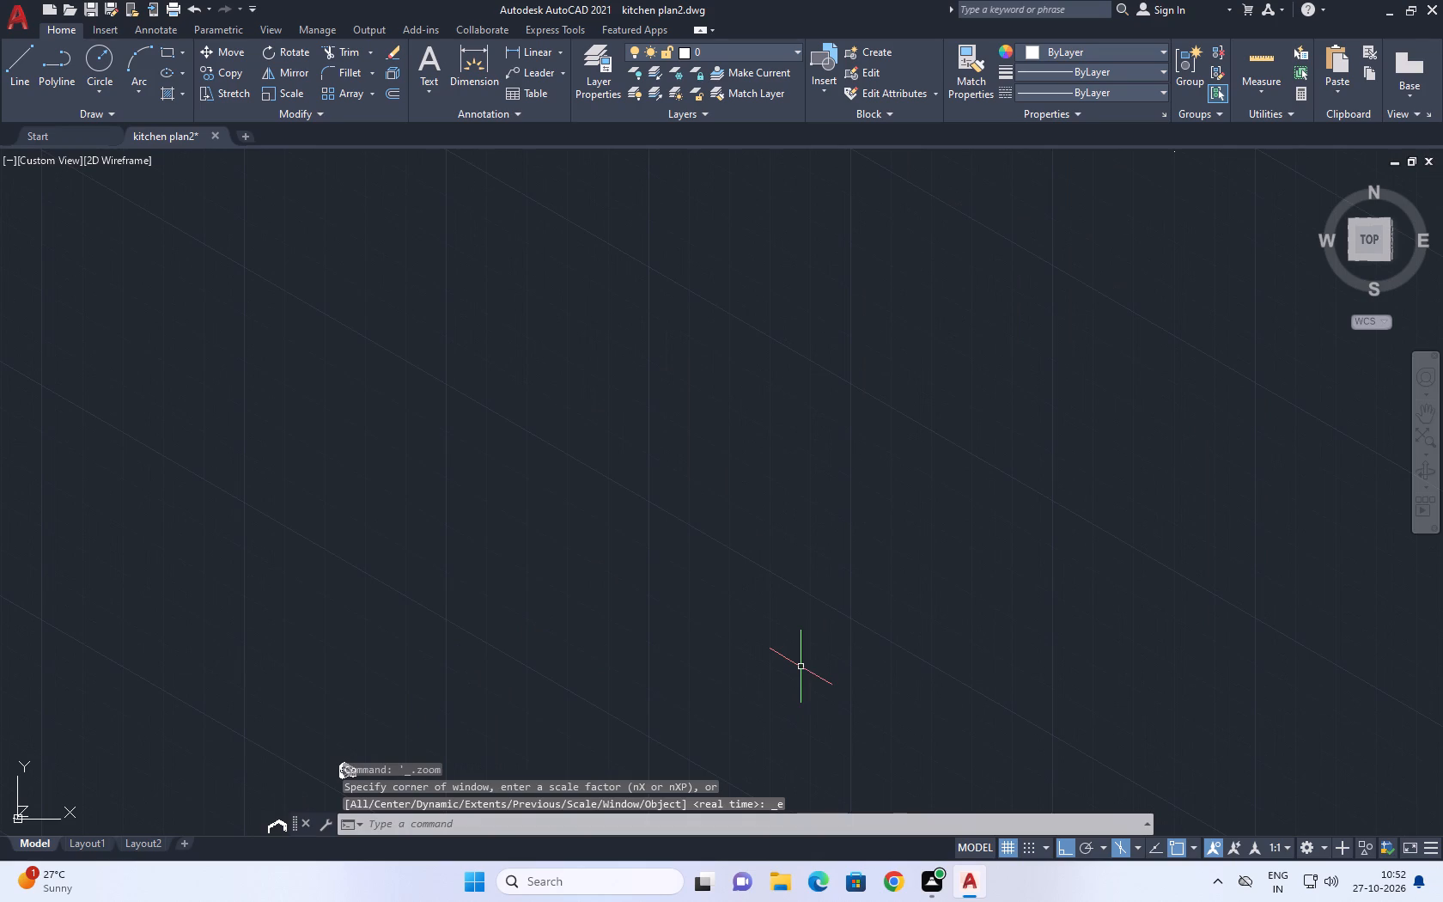
scroll(722, 607, "down", 5)
scroll(731, 610, "up", 3)
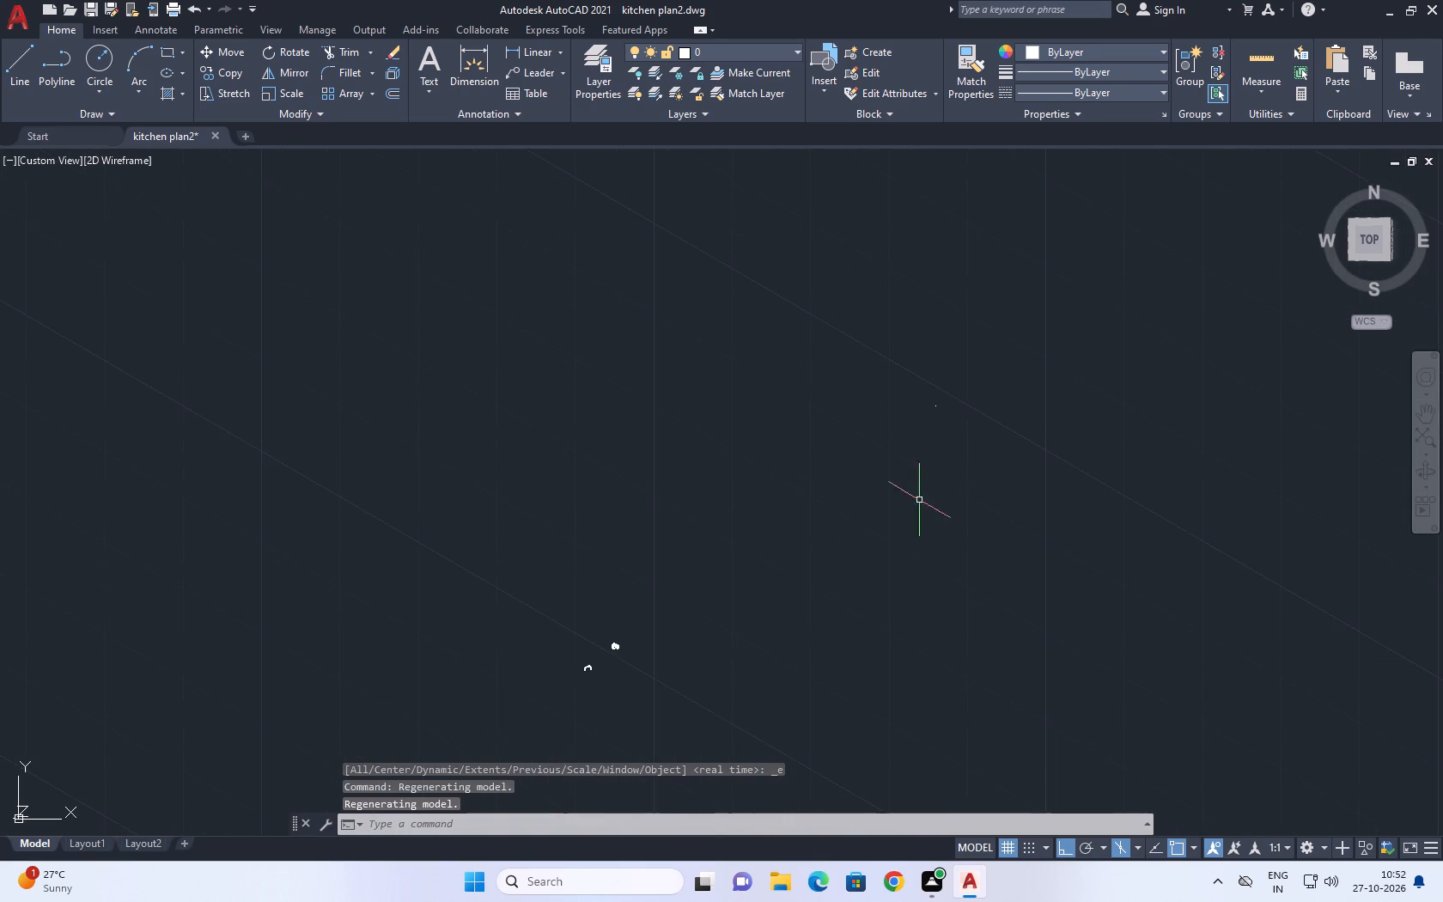
scroll(967, 395, "down", 1)
scroll(949, 408, "up", 5)
left_click_drag(962, 407, 945, 390)
left_click_drag(813, 325, 806, 320)
scroll(892, 325, "up", 4)
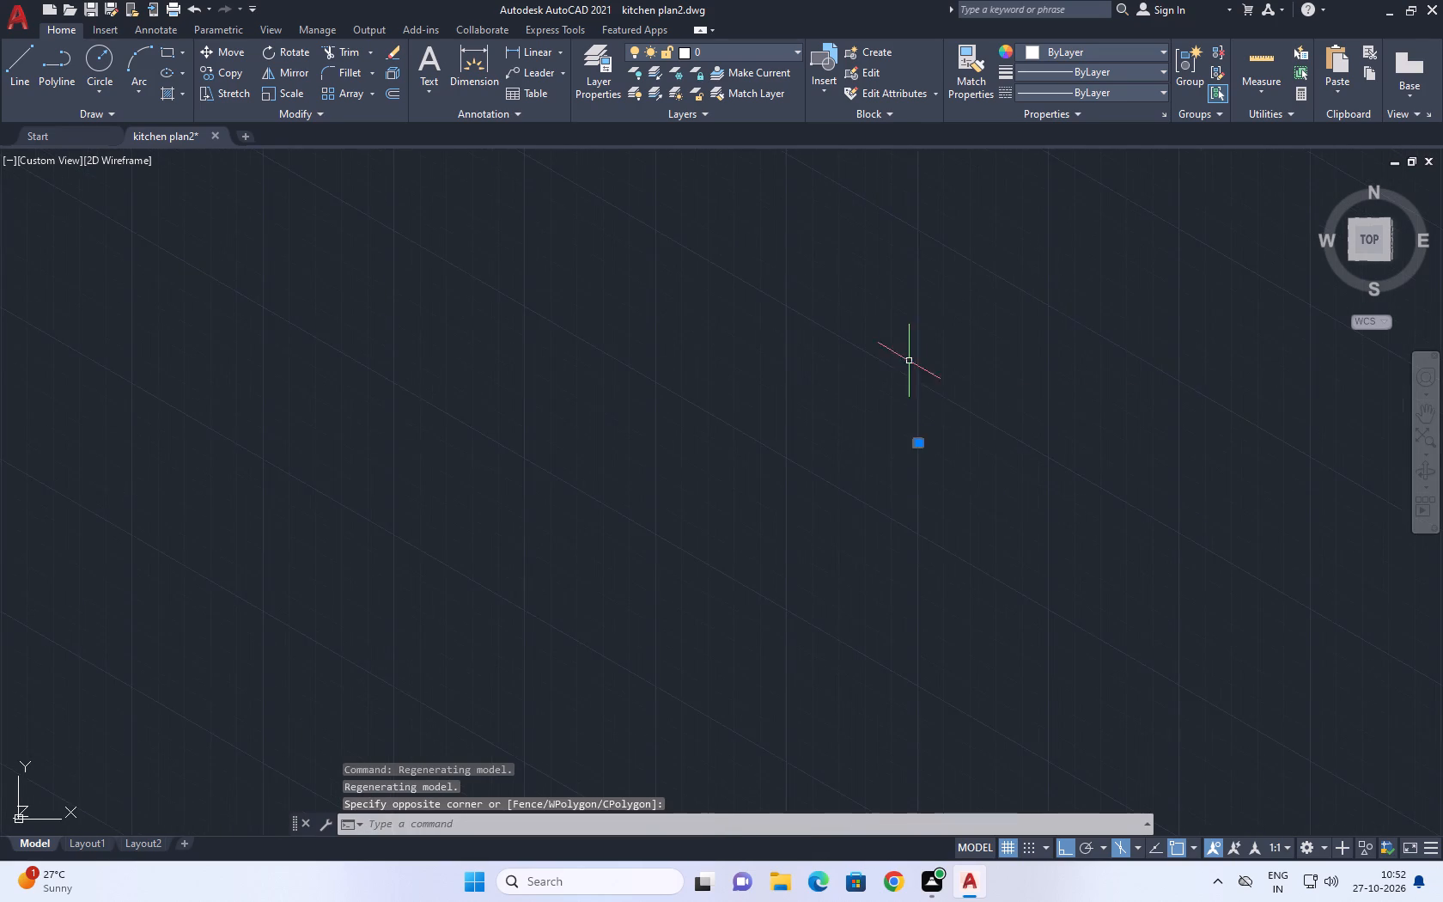
scroll(930, 399, "up", 3)
scroll(869, 615, "up", 3)
scroll(855, 454, "up", 3)
middle_click_drag(962, 464, 938, 464)
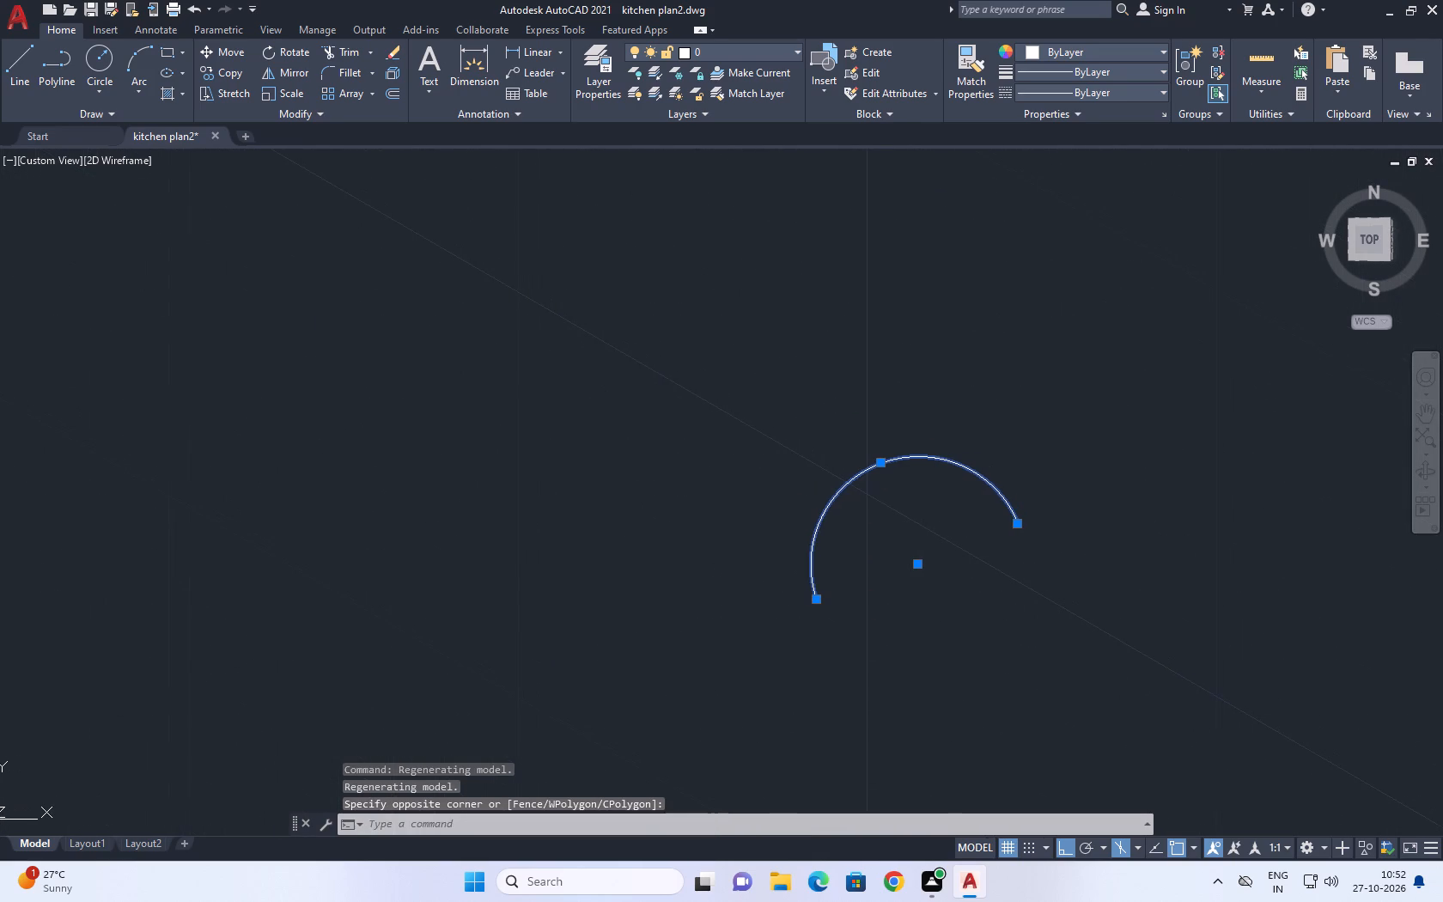
key("Delete")
Return to the separate cabinet drawing and examine the left end panel beside the first upper cabinet.
scroll(896, 472, "down", 6)
middle_click_drag(915, 535, 892, 476)
scroll(892, 475, "down", 6)
middle_click_drag(664, 564, 856, 504)
scroll(816, 509, "down", 1)
middle_click(856, 504)
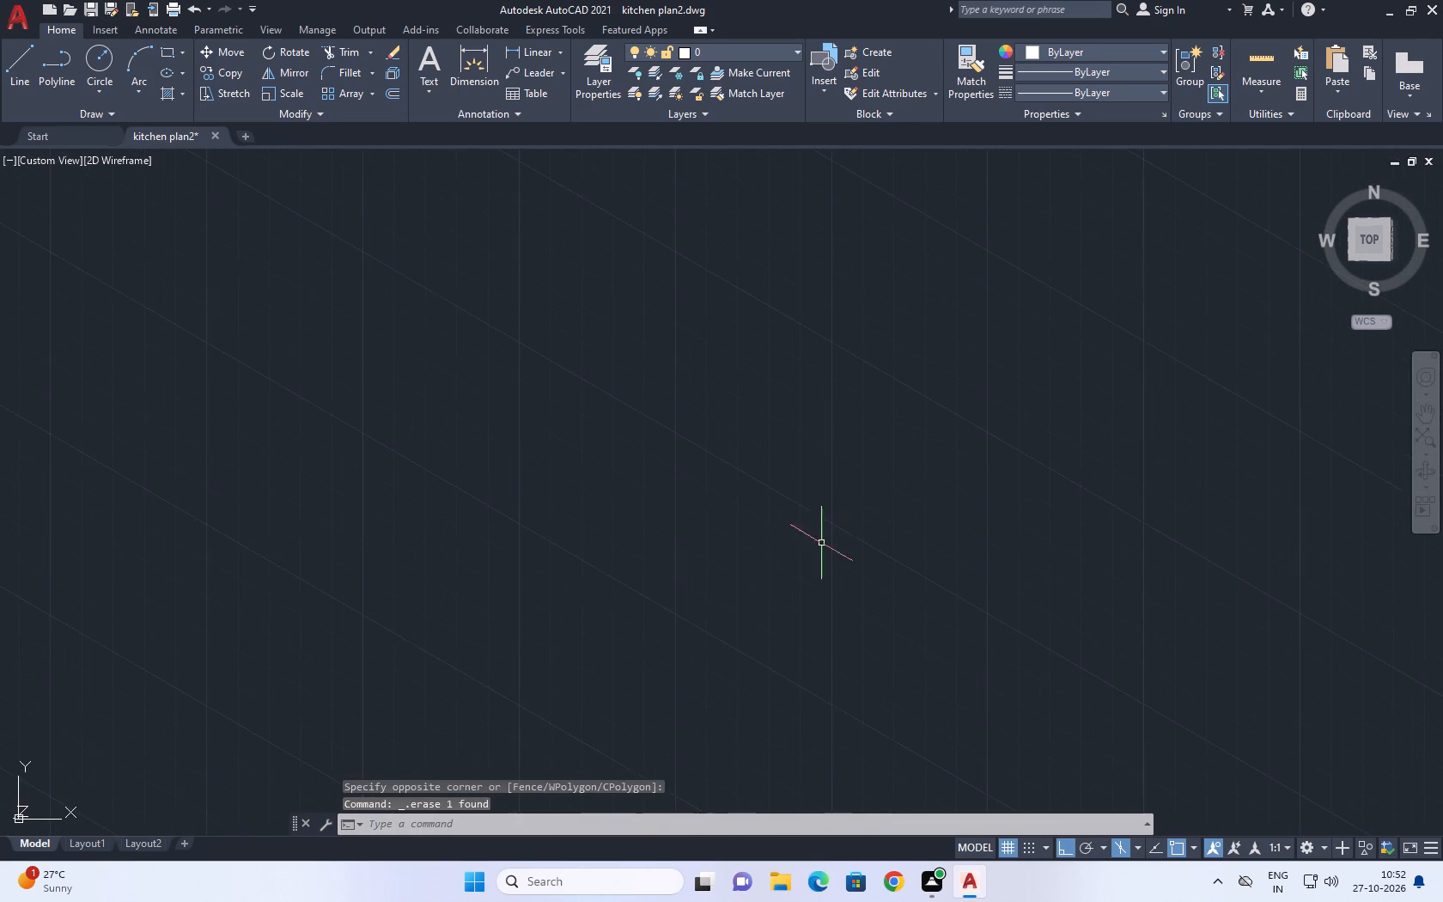
middle_click_drag(507, 606, 682, 503)
middle_click_drag(207, 618, 514, 464)
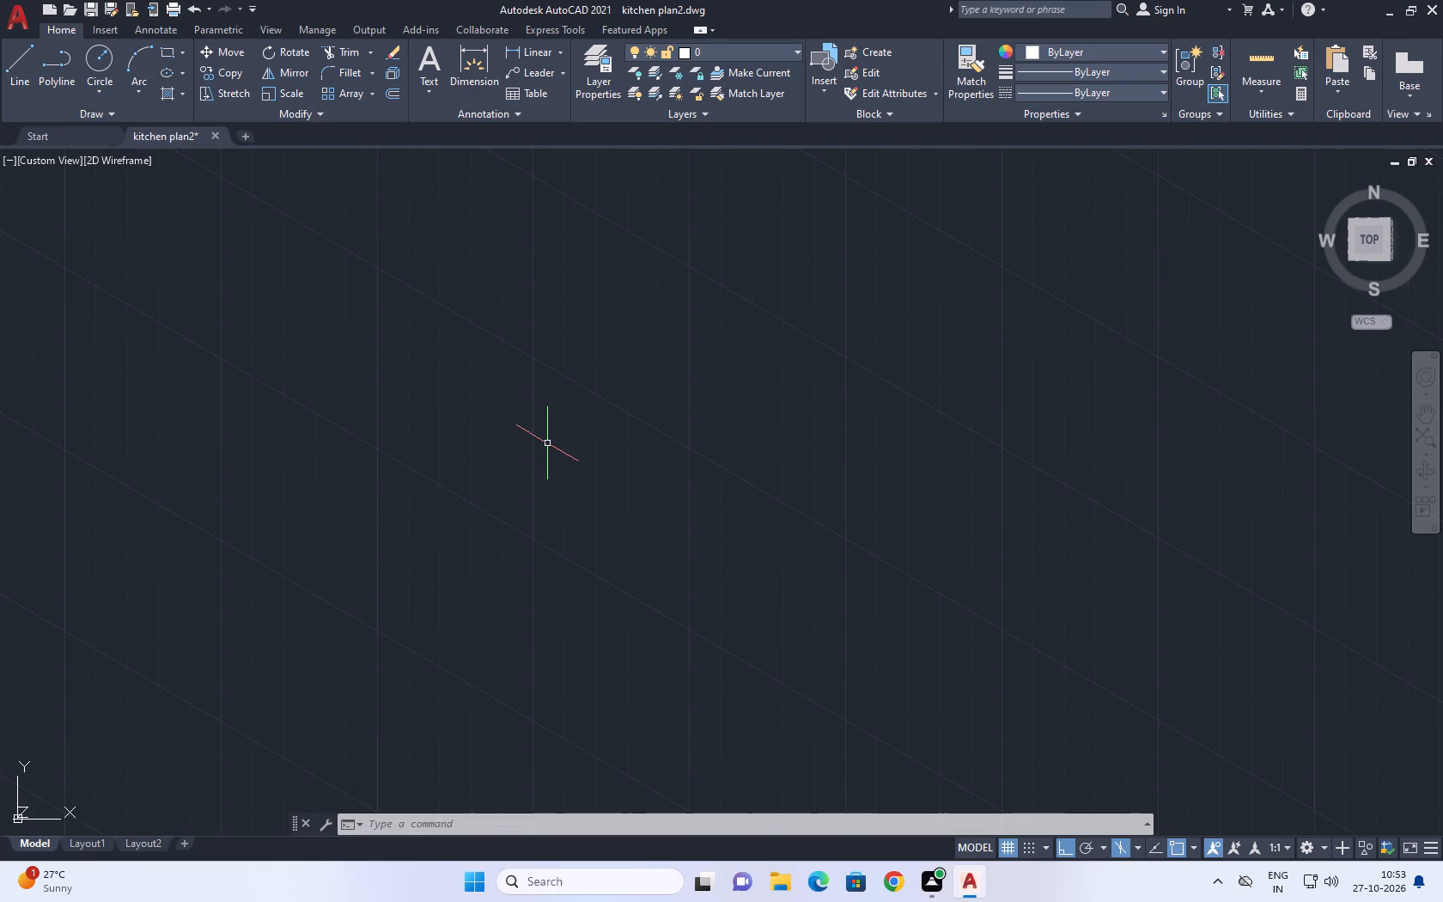
scroll(550, 454, "down", 2)
middle_click_drag(532, 461, 571, 485)
scroll(732, 436, "down", 3)
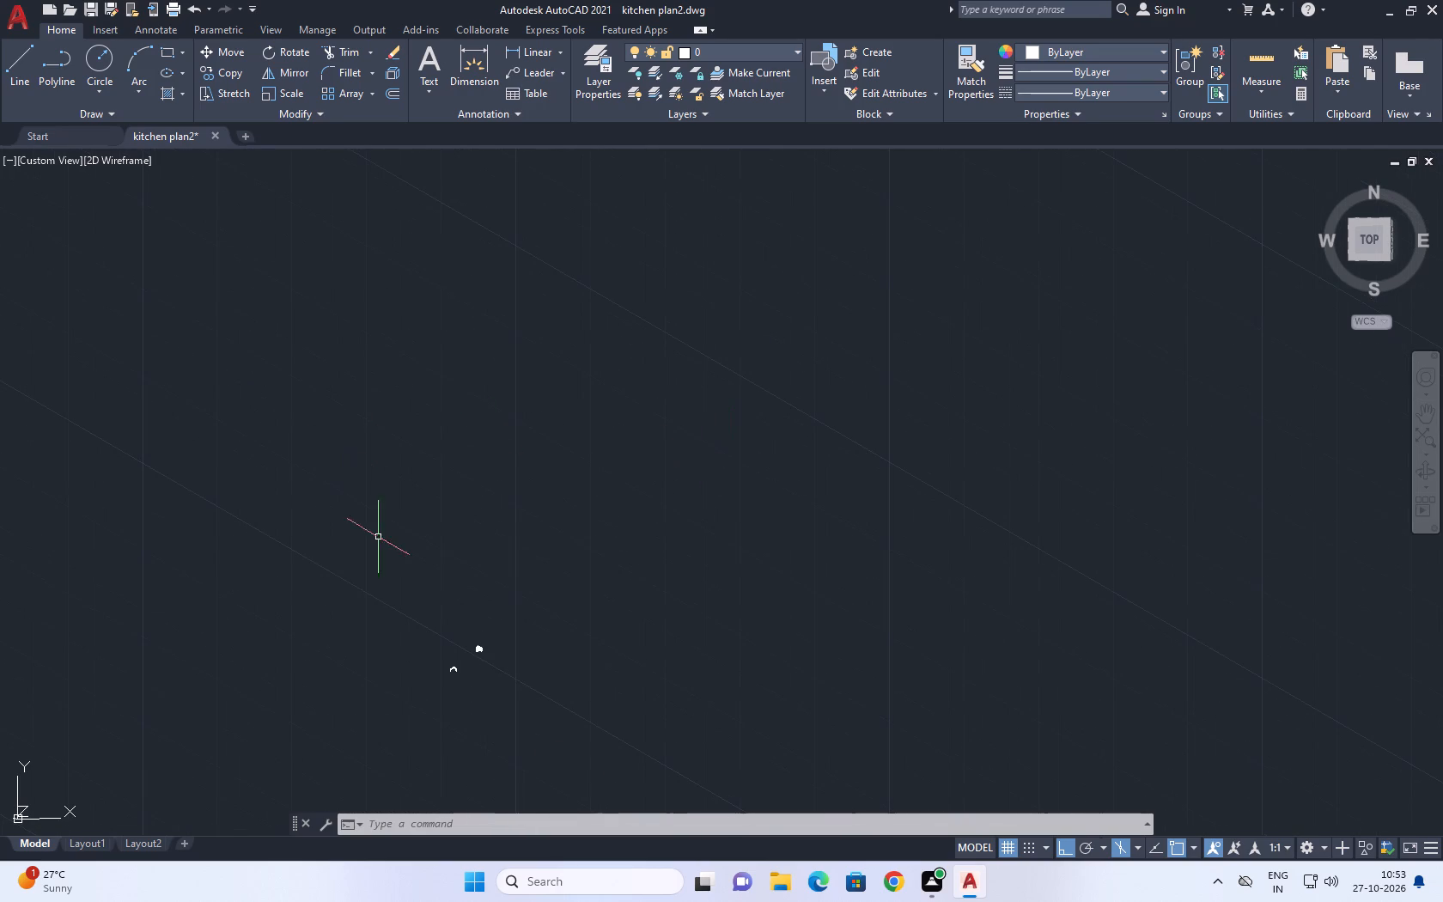
scroll(464, 693, "up", 9)
middle_click_drag(713, 503, 697, 436)
scroll(659, 500, "up", 2)
middle_click_drag(732, 483, 682, 467)
middle_click_drag(775, 494, 740, 470)
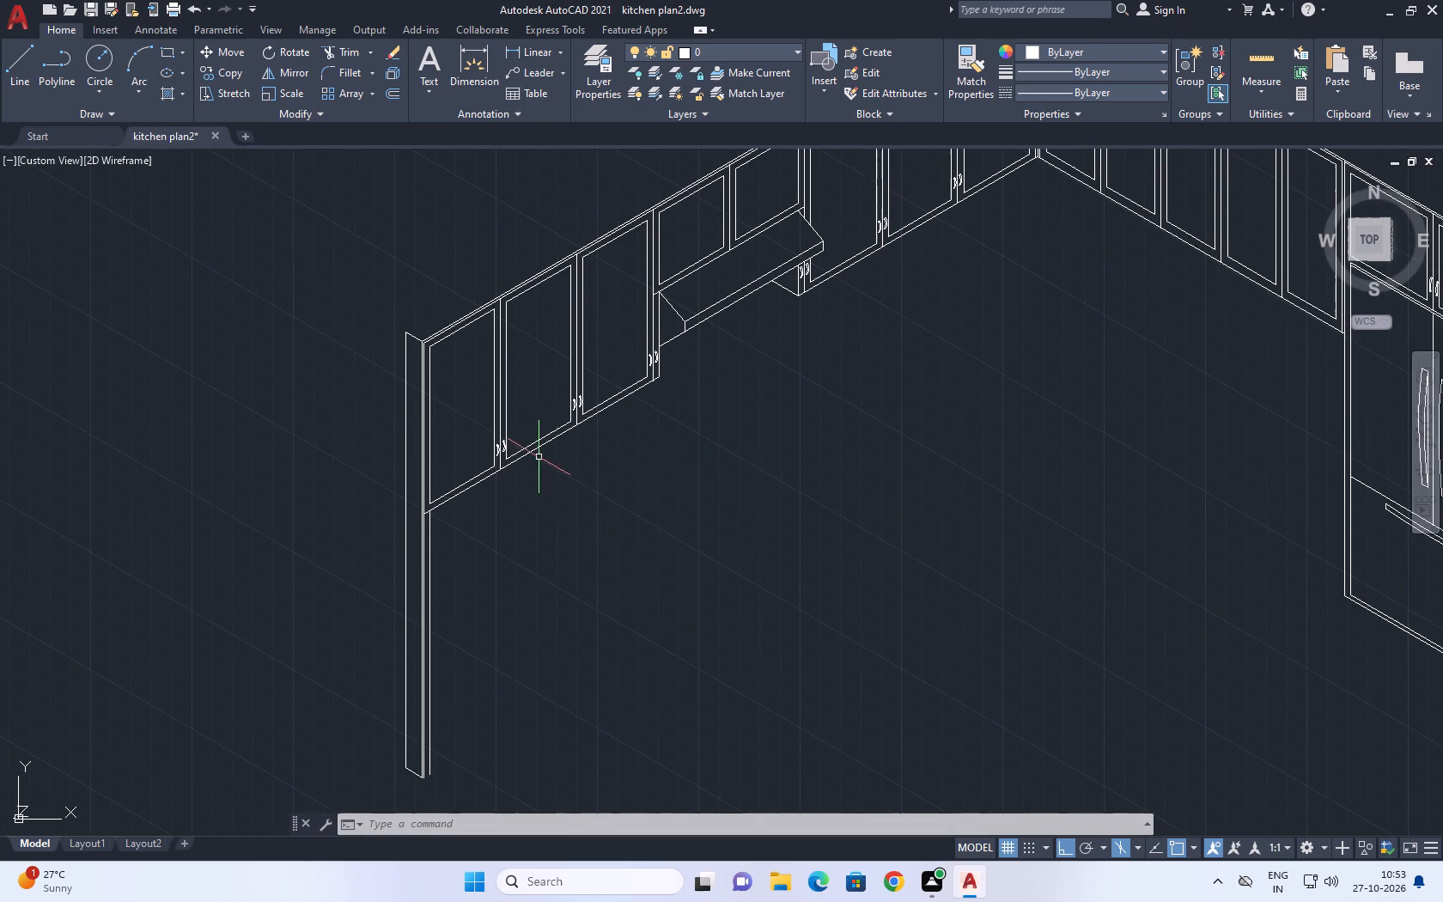
middle_click_drag(417, 547, 472, 552)
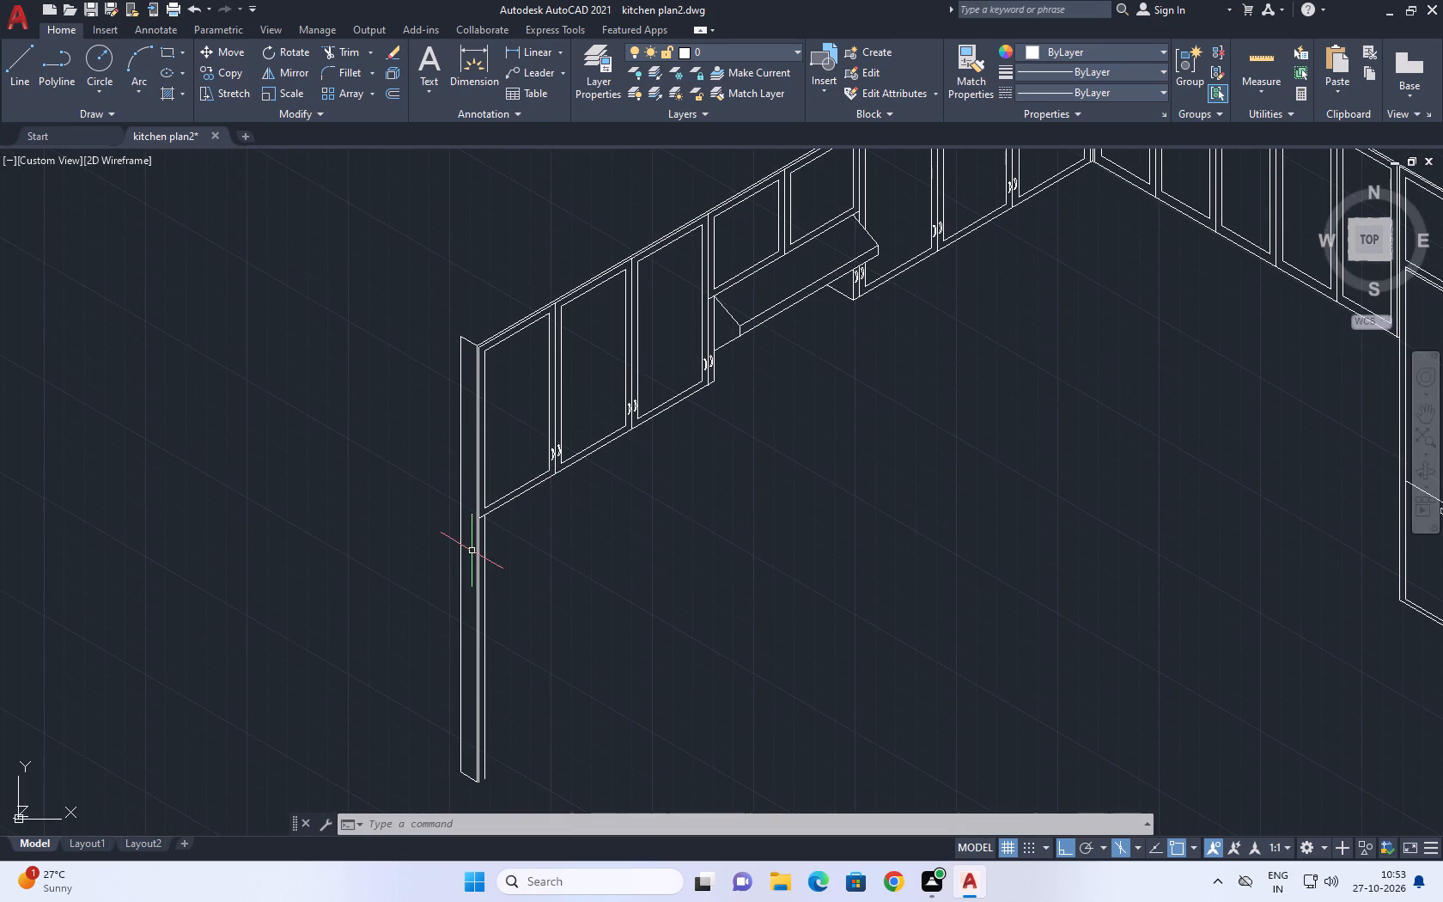
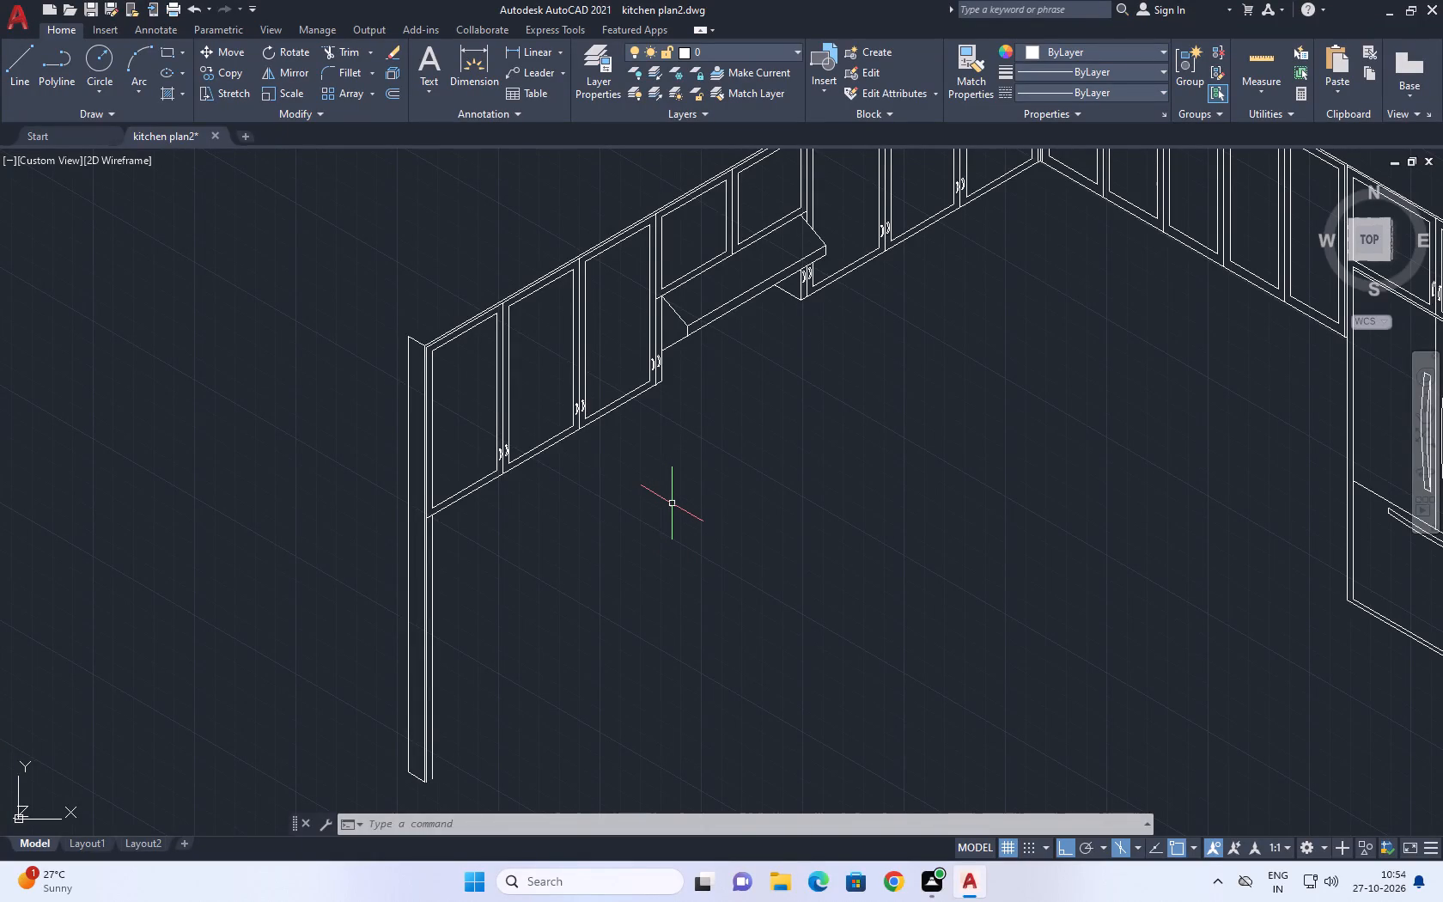
Copy the bottom edge line of the first three upper cabinets 12 units straight down from its end at the left upright.
middle_click_drag(483, 488, 431, 564)
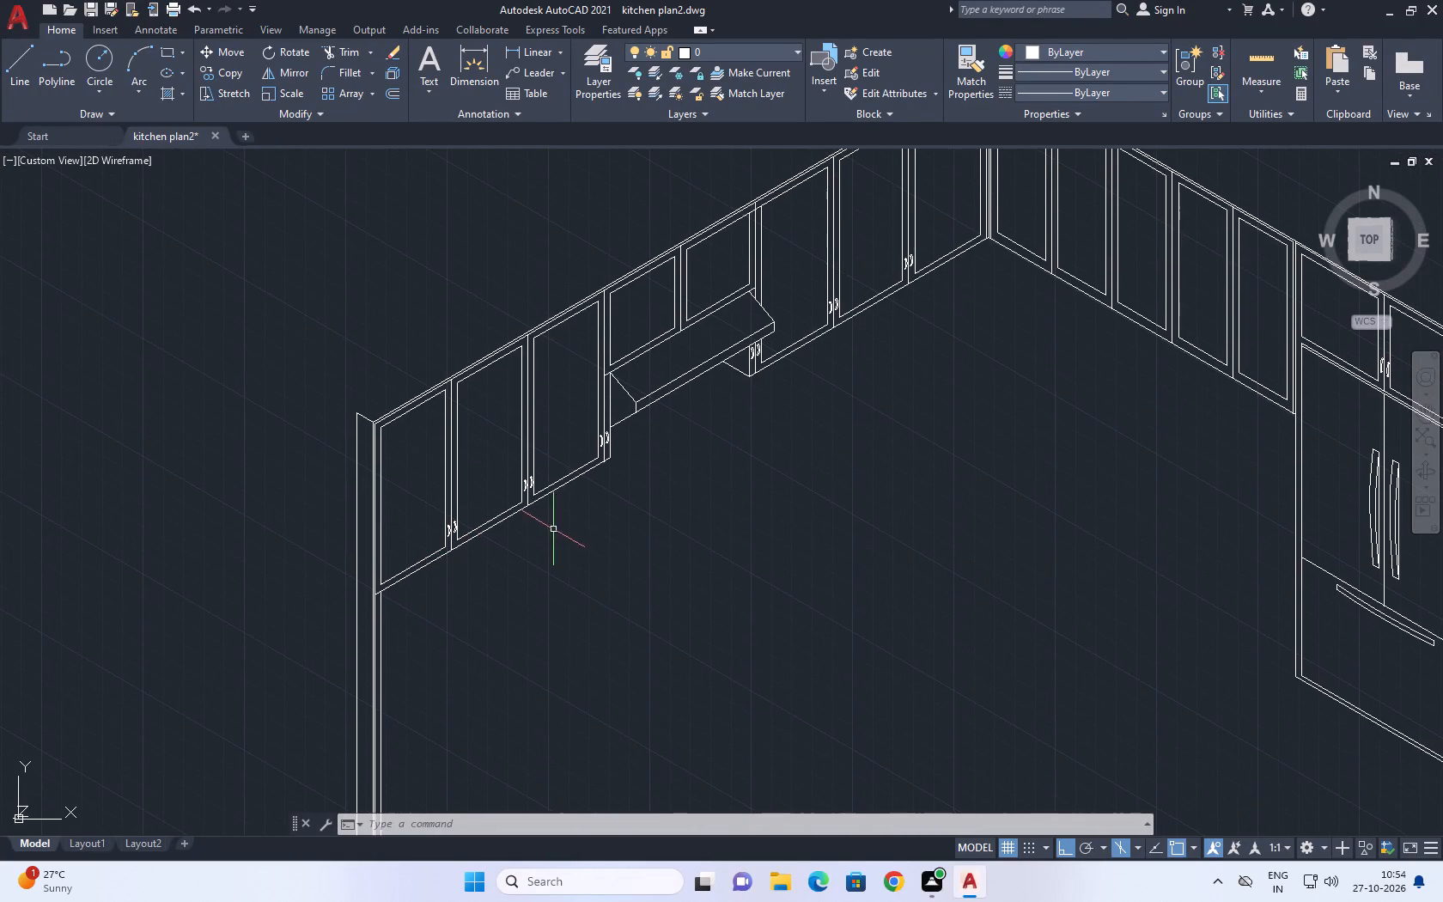
middle_click_drag(549, 523, 509, 453)
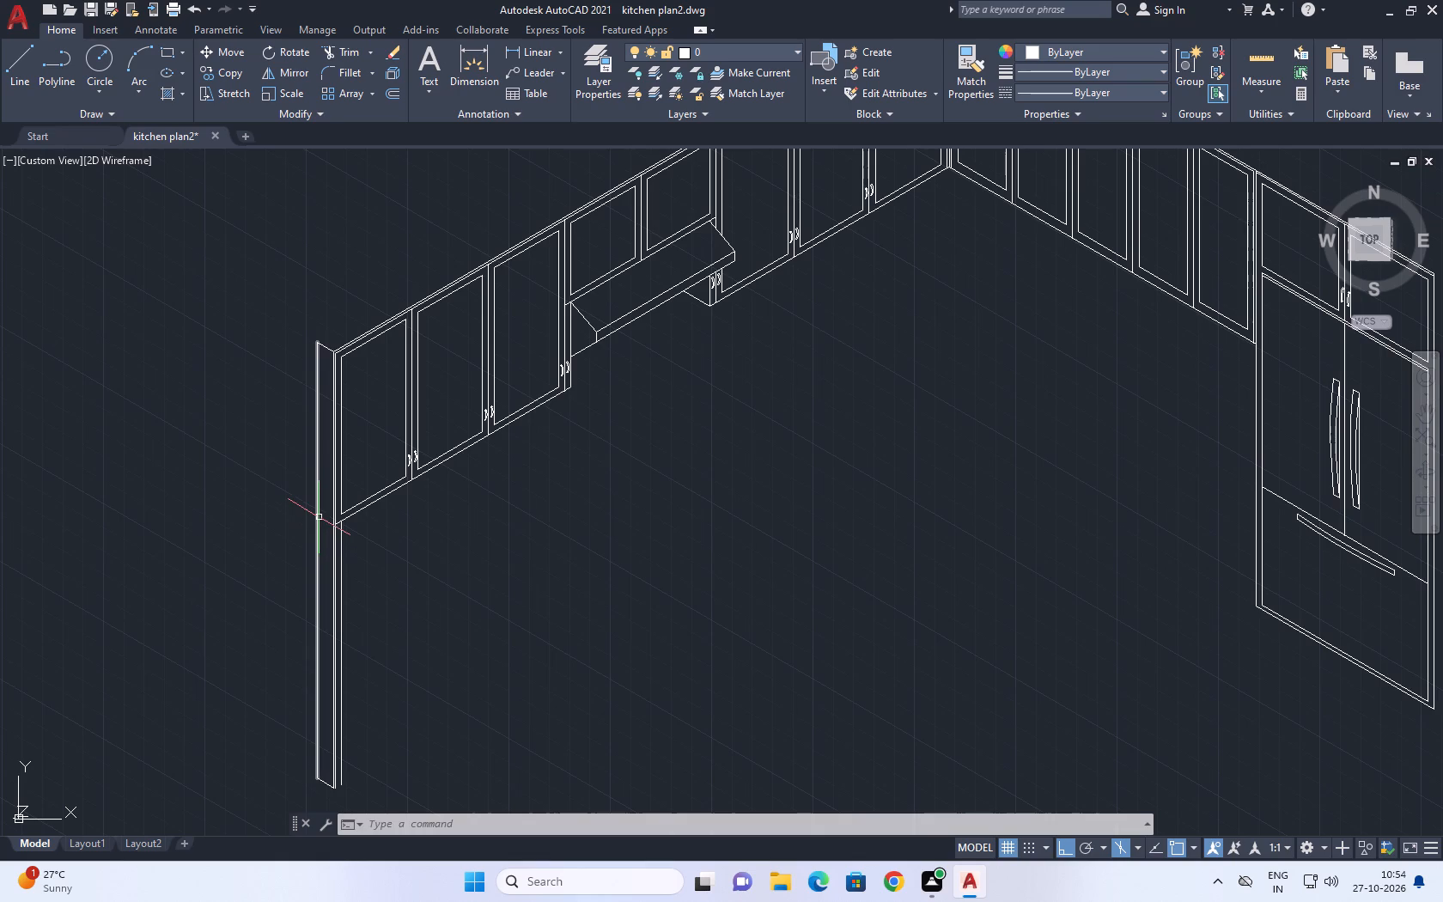
middle_click_drag(389, 556, 440, 493)
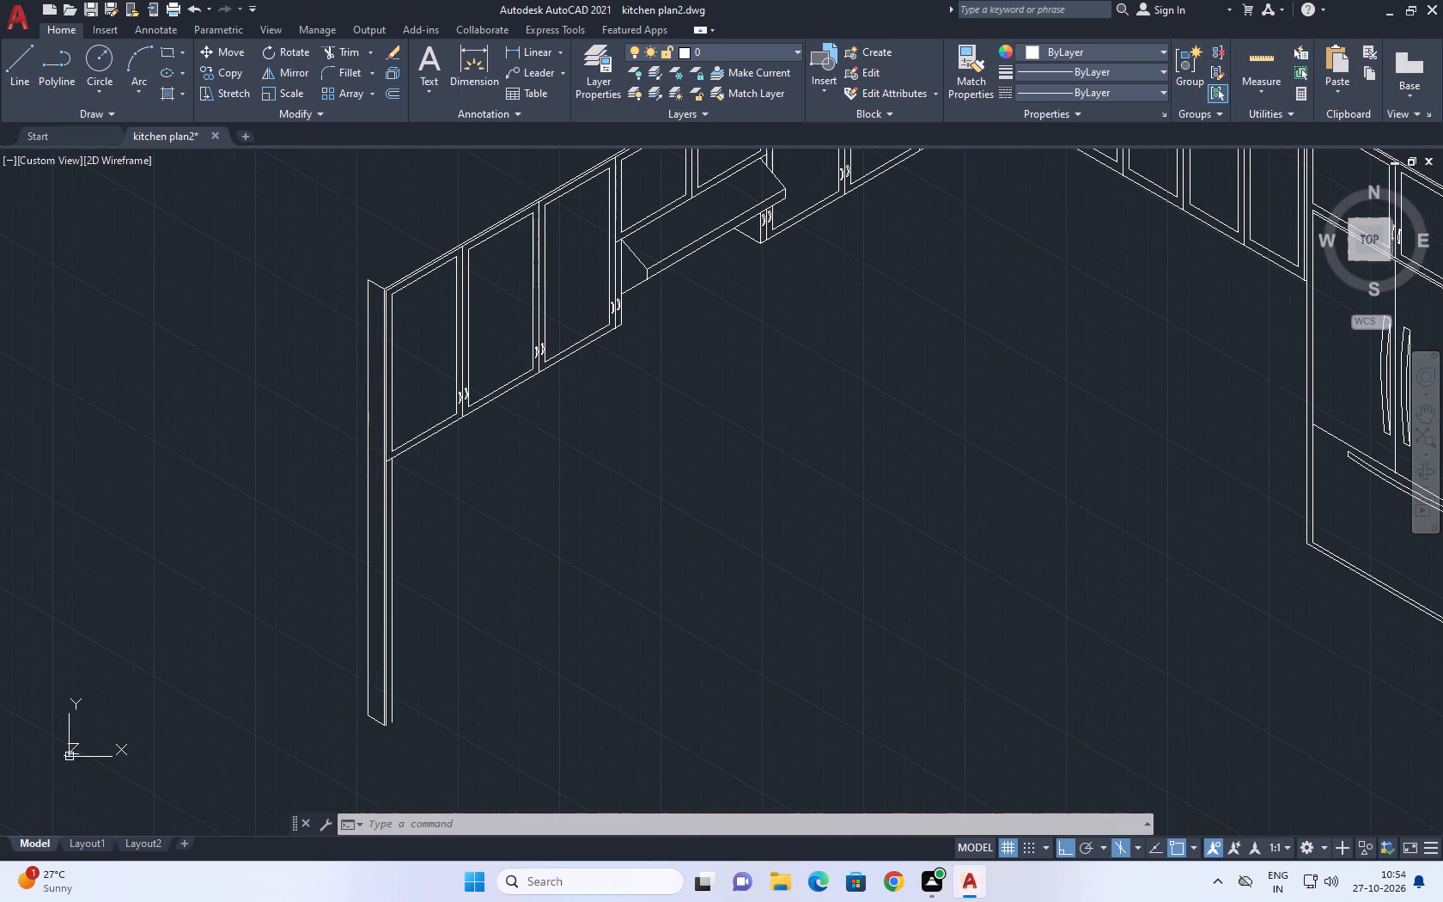
scroll(377, 466, "up", 3)
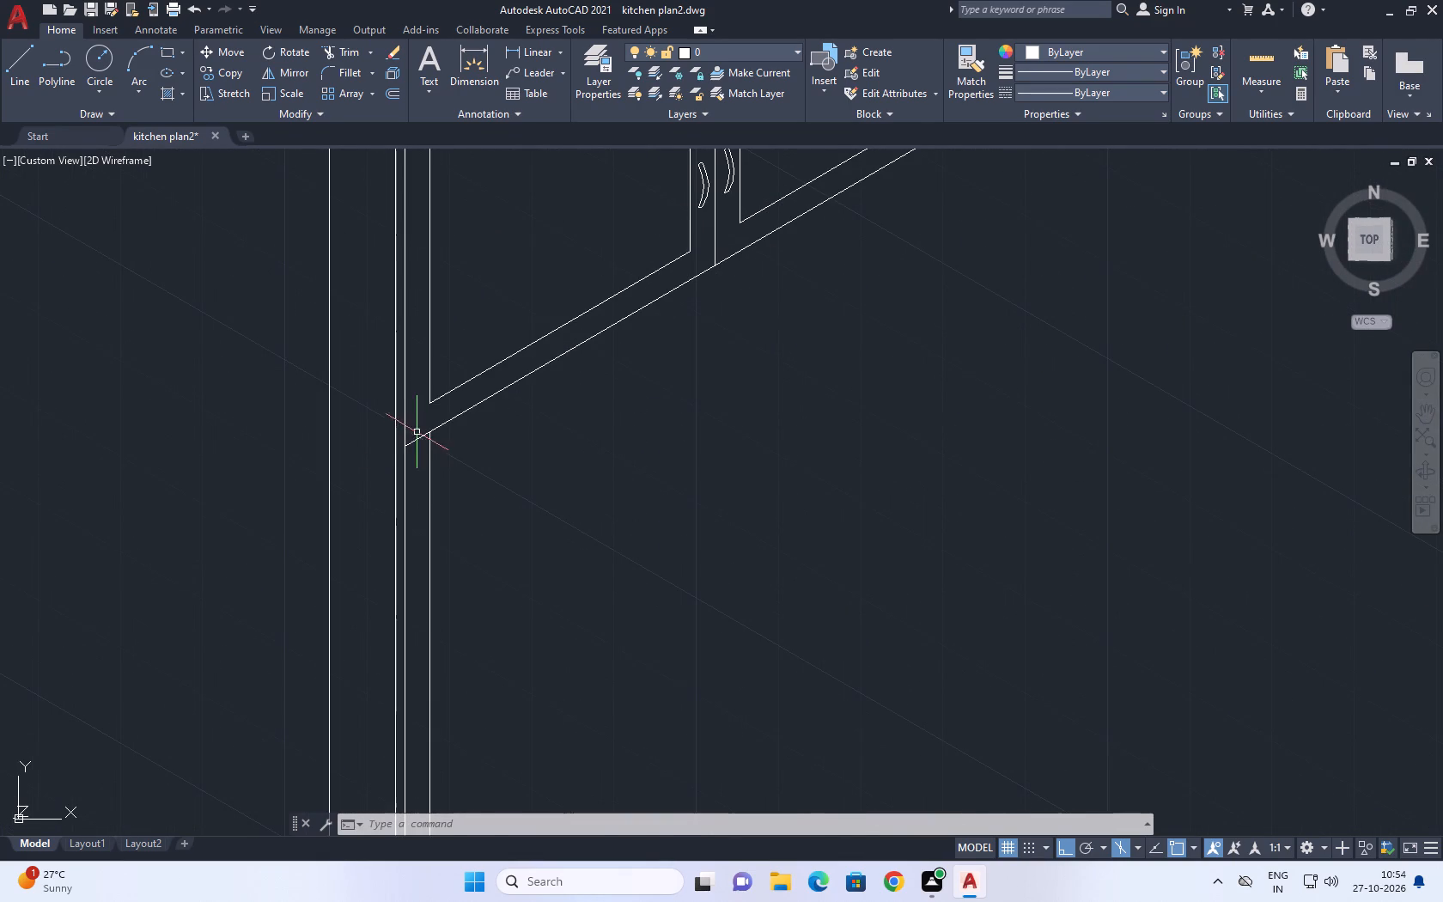
left_click(417, 432)
left_click(478, 407)
left_click(473, 401)
left_click(472, 408)
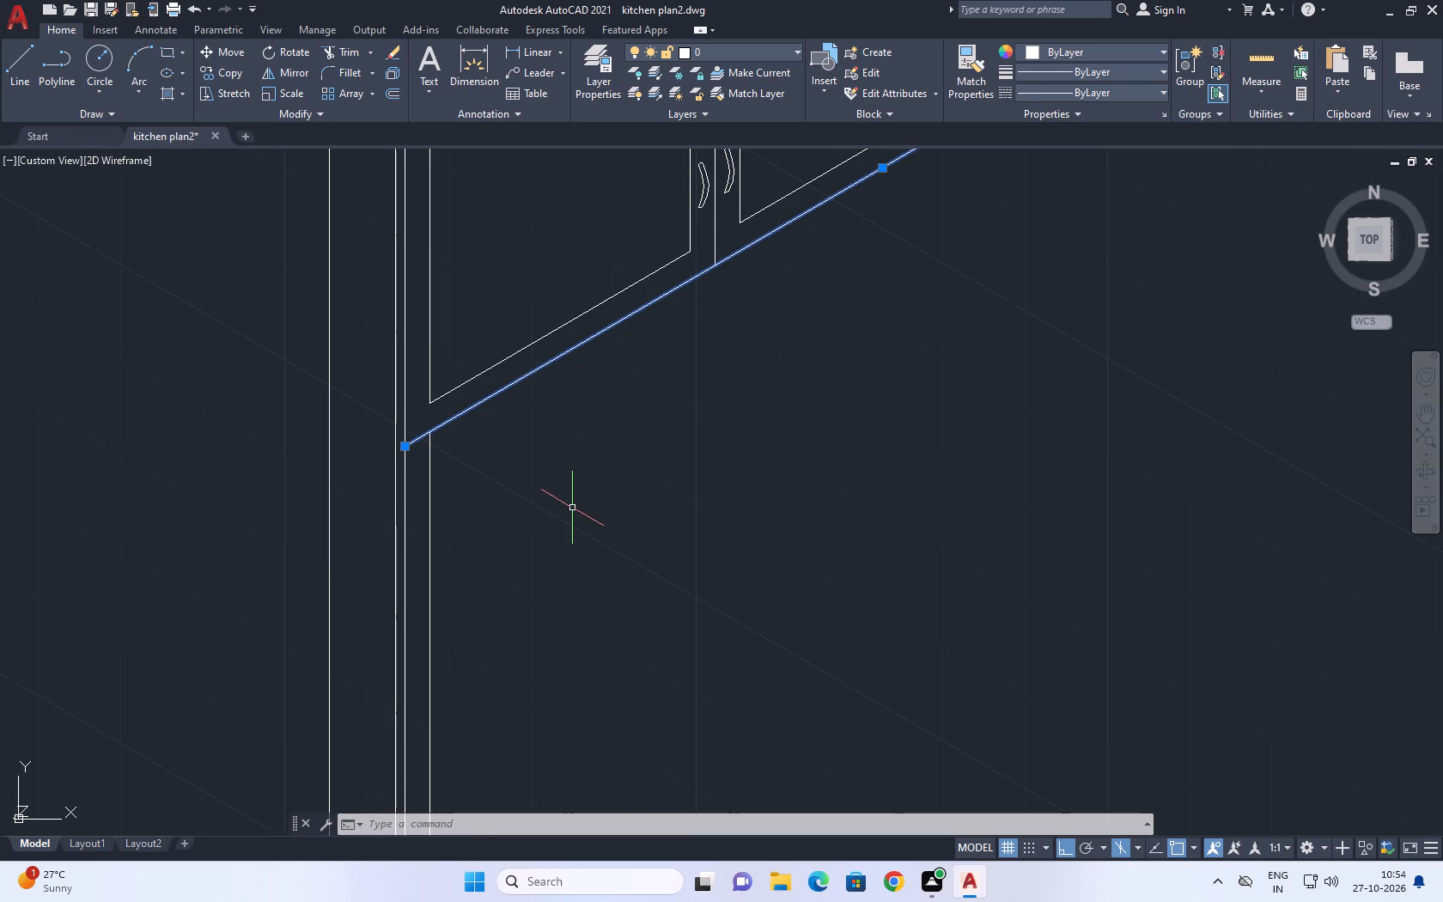
middle_click_drag(443, 463, 448, 495)
key("c")
type("o")
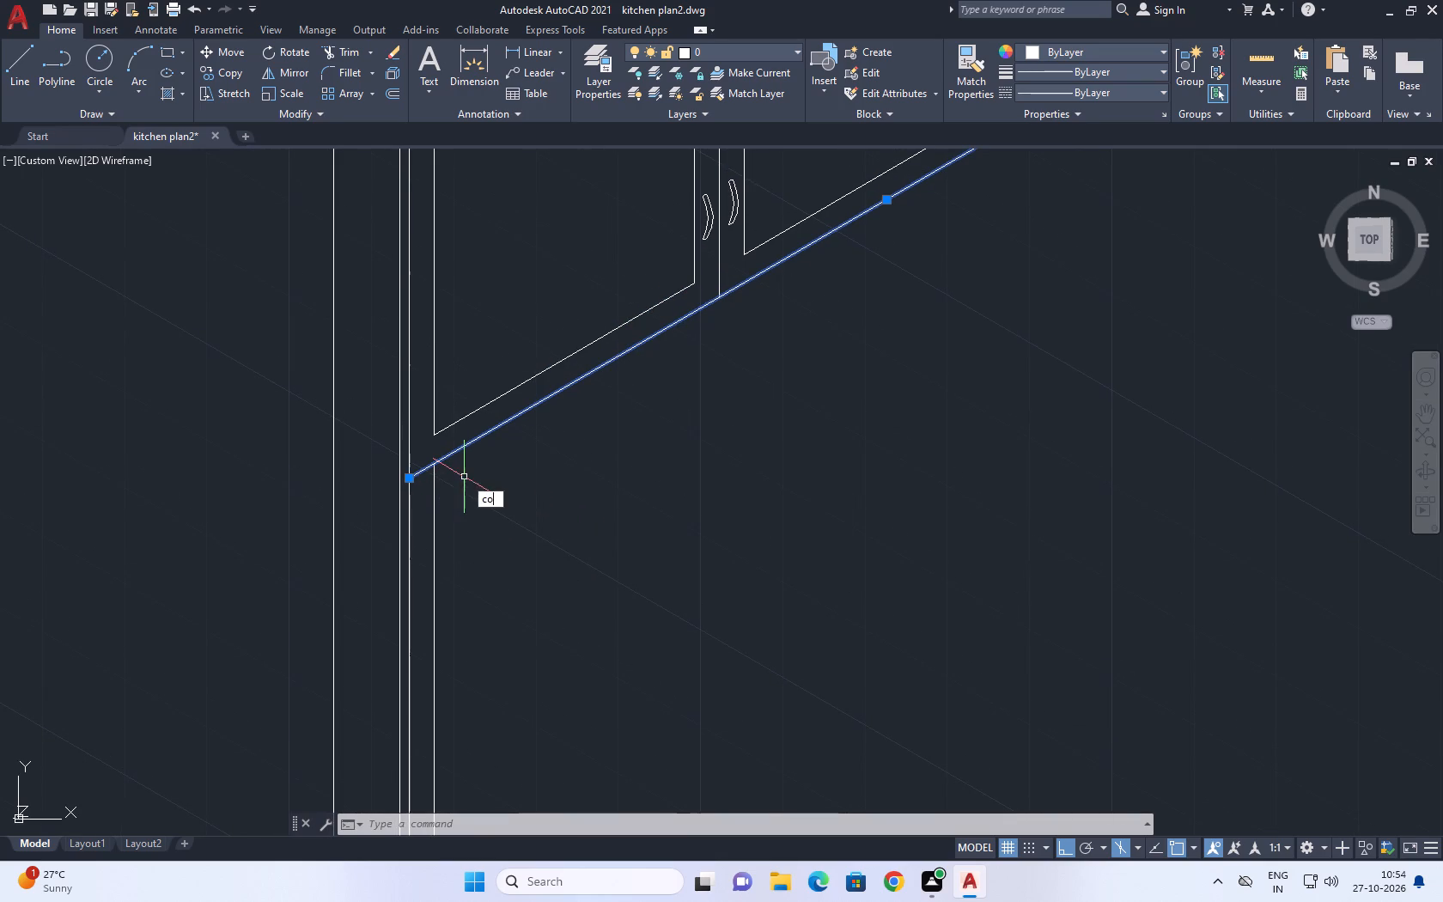
key("space")
left_click(412, 480)
middle_click_drag(435, 629, 437, 473)
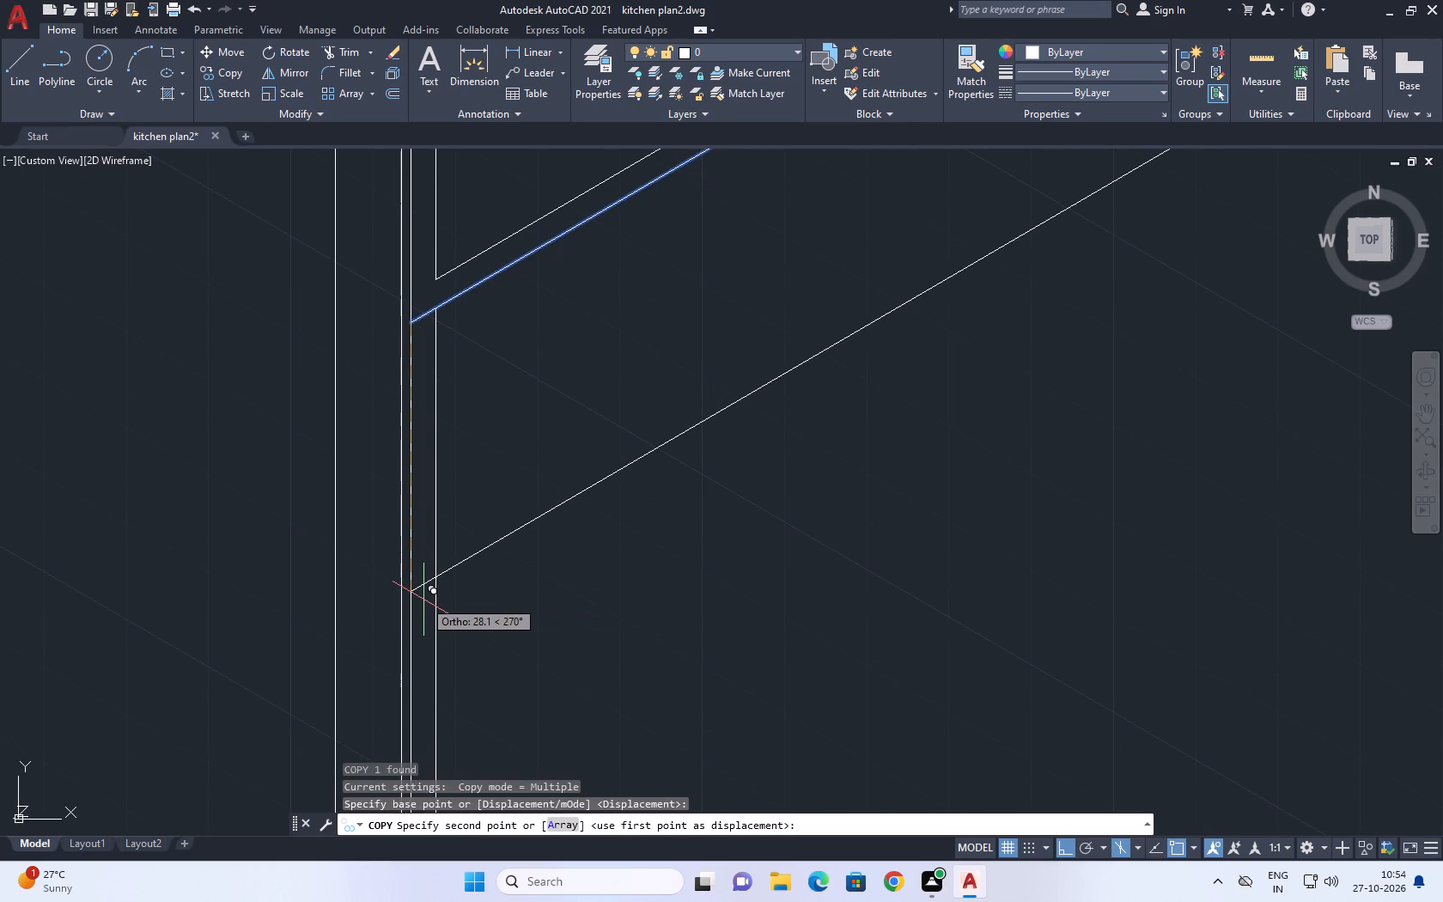
type("12")
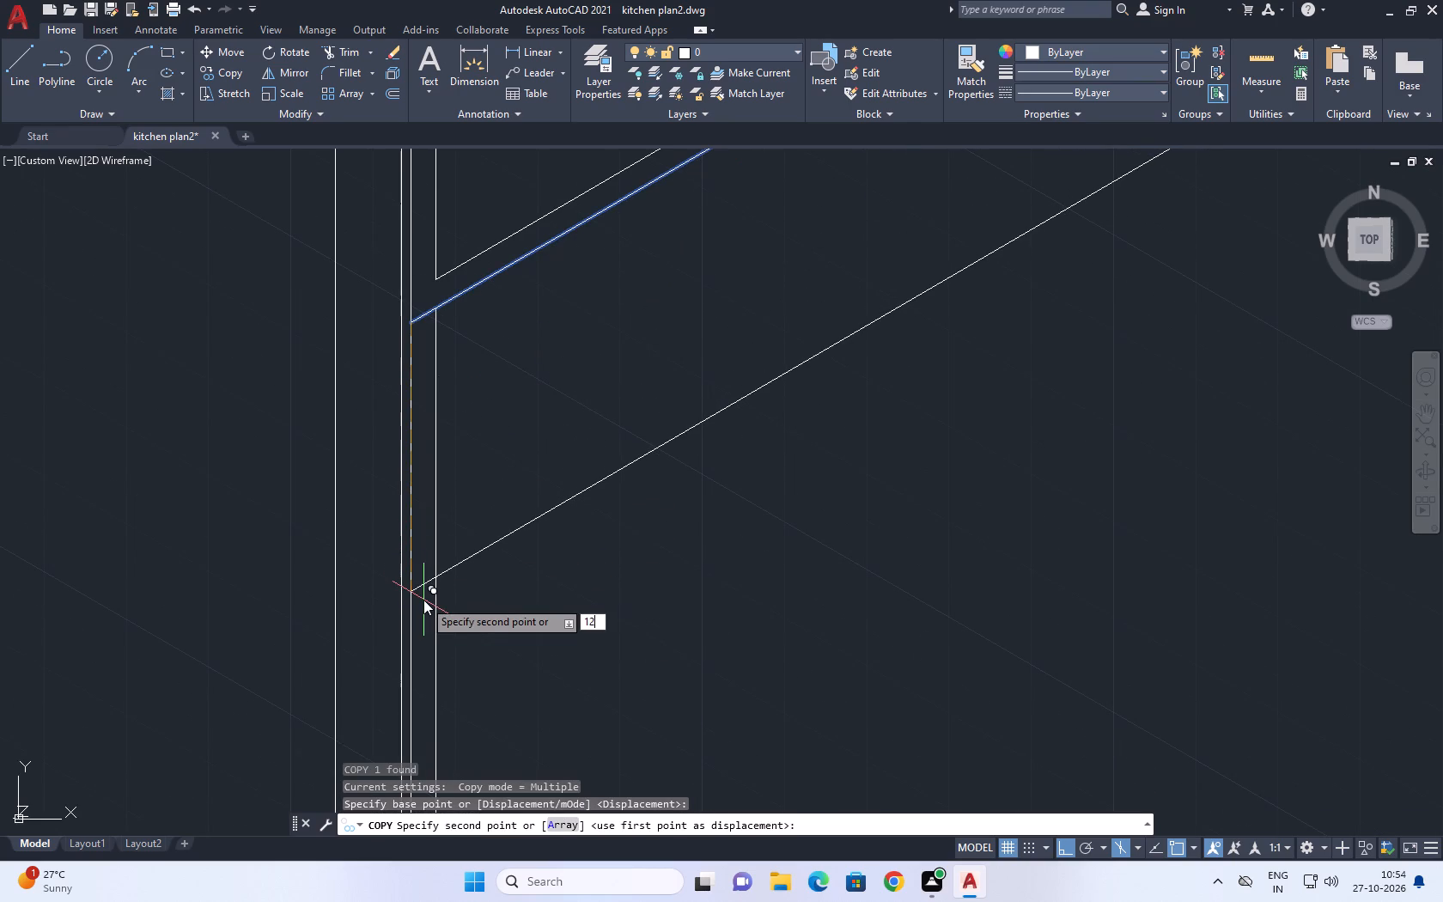
key("Return")
right_click(461, 515)
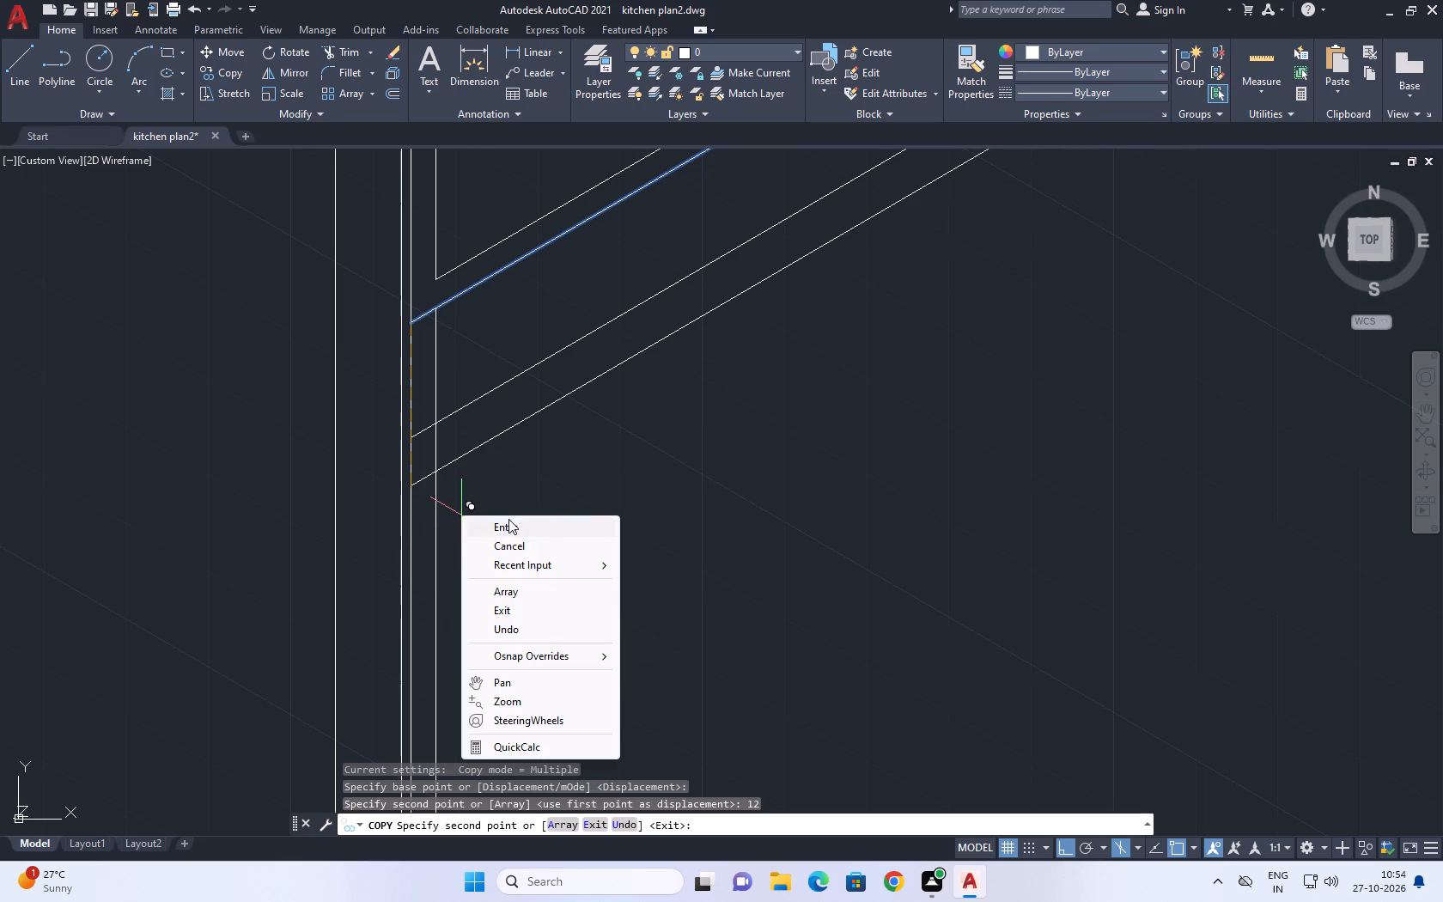
left_click_drag(518, 554, 516, 545)
scroll(521, 510, "down", 3)
middle_click_drag(631, 430, 601, 456)
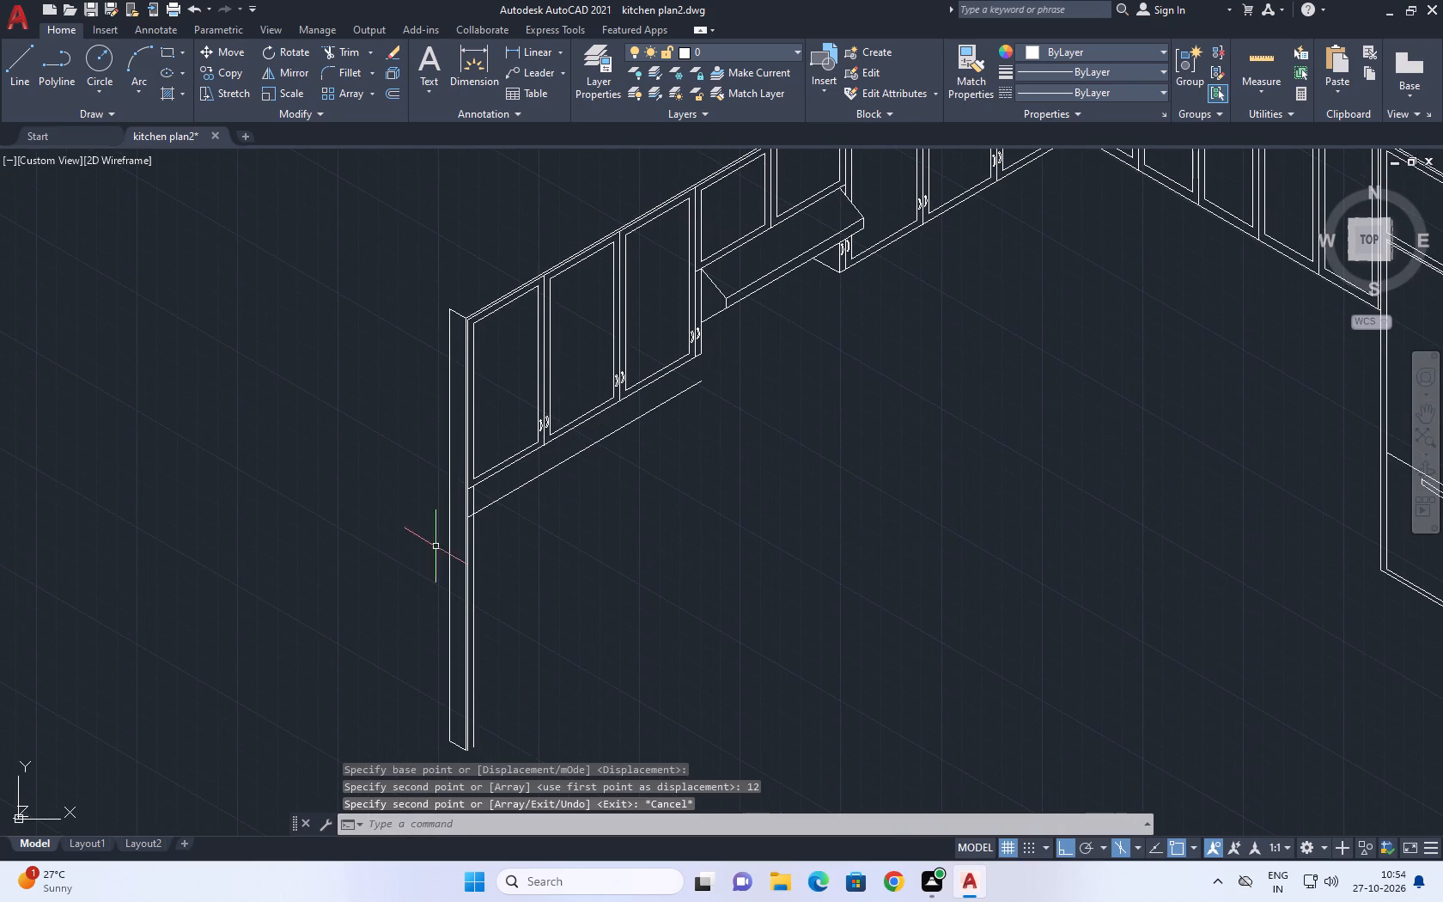
Move the copied line about 6 units further straight down along the left upright, using its lower end as base point.
scroll(481, 510, "up", 1)
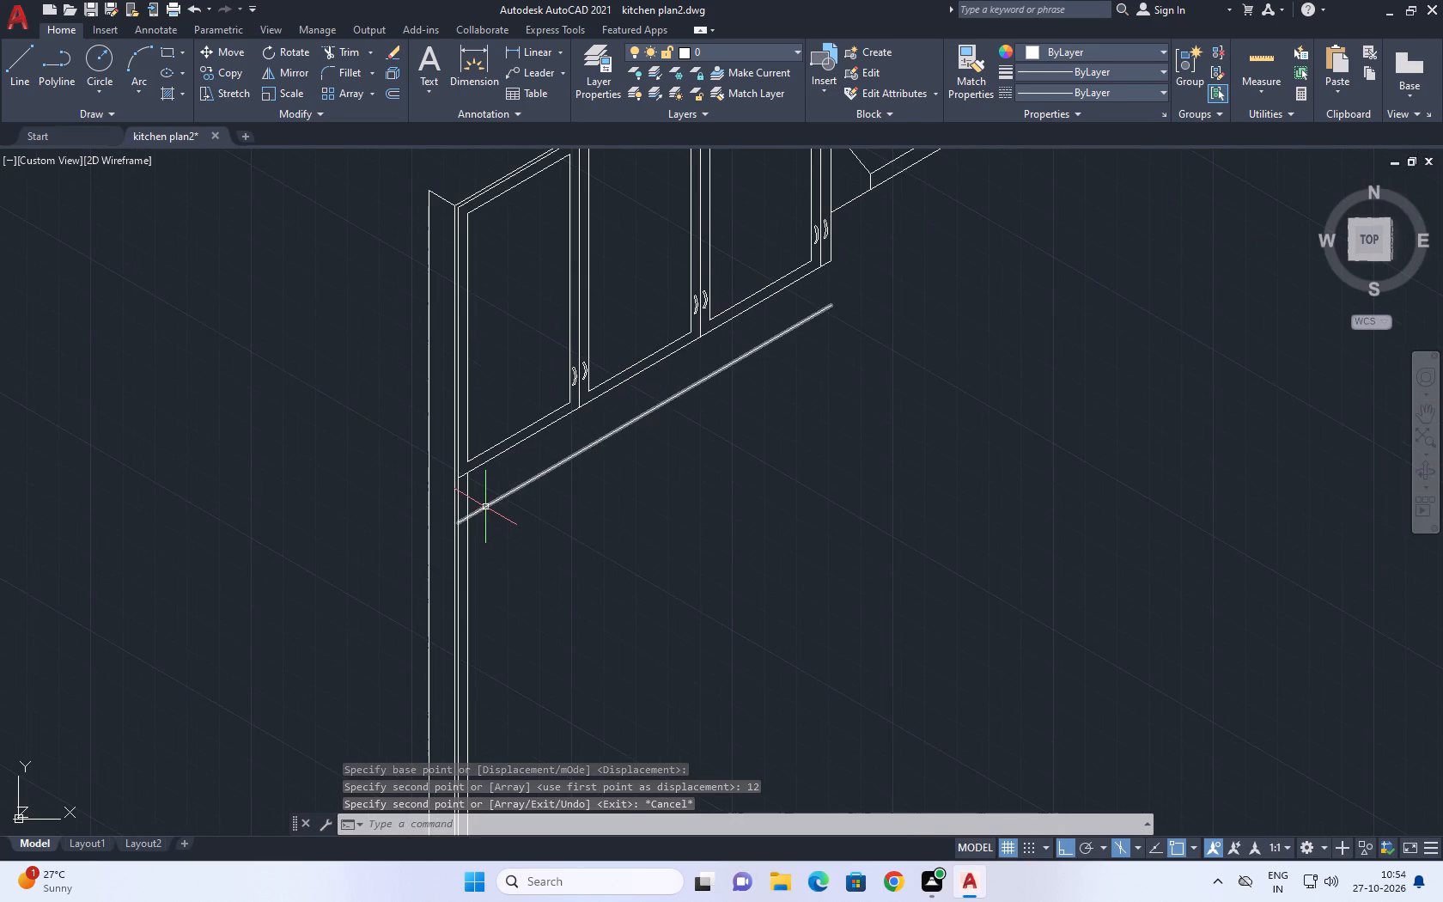
left_click(485, 507)
middle_click_drag(618, 517, 606, 509)
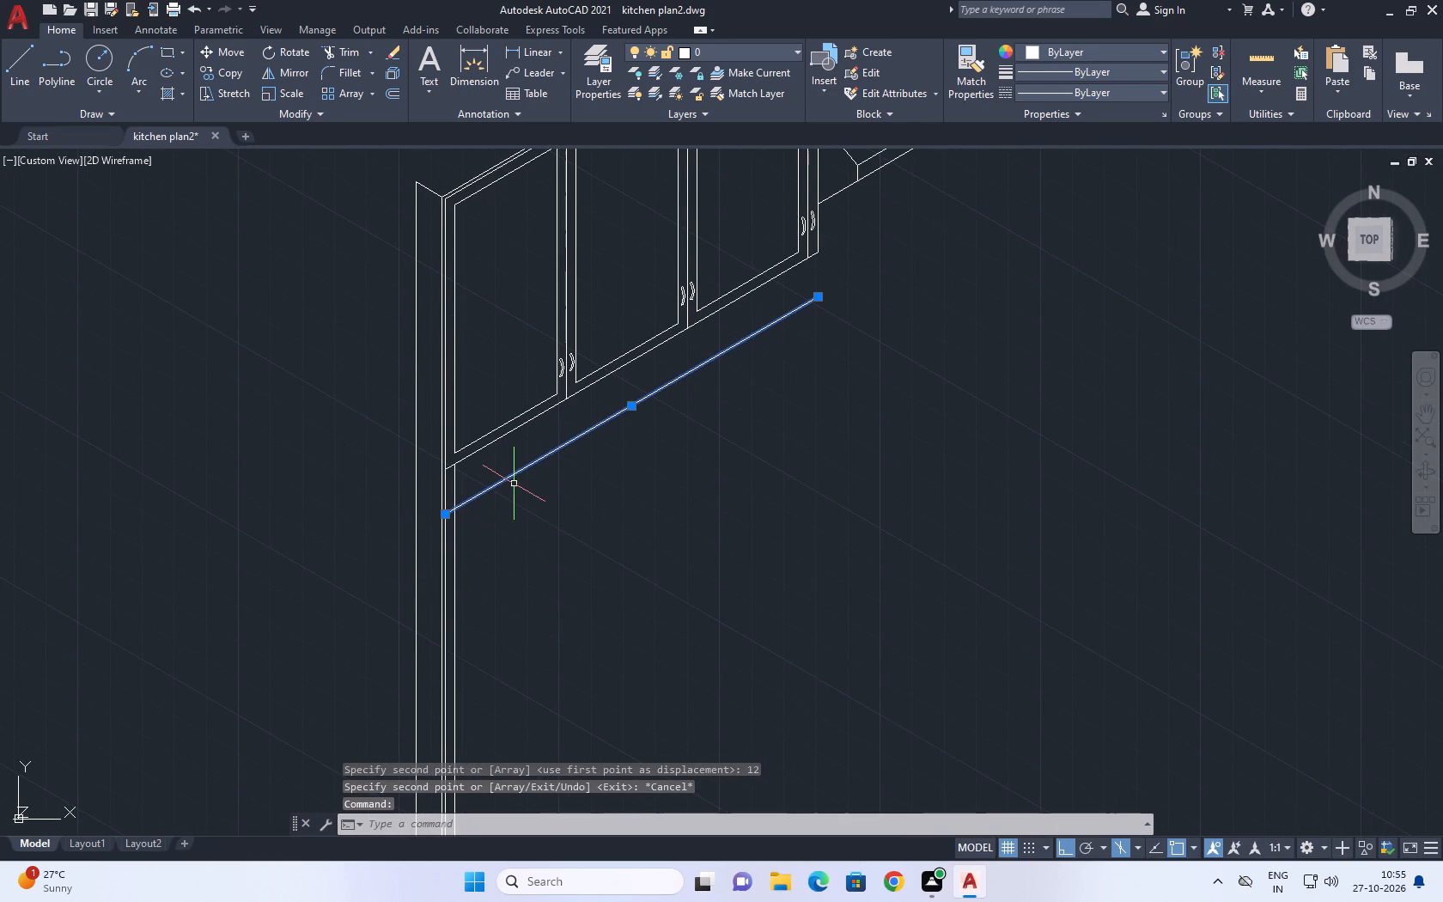
type("m")
key("space")
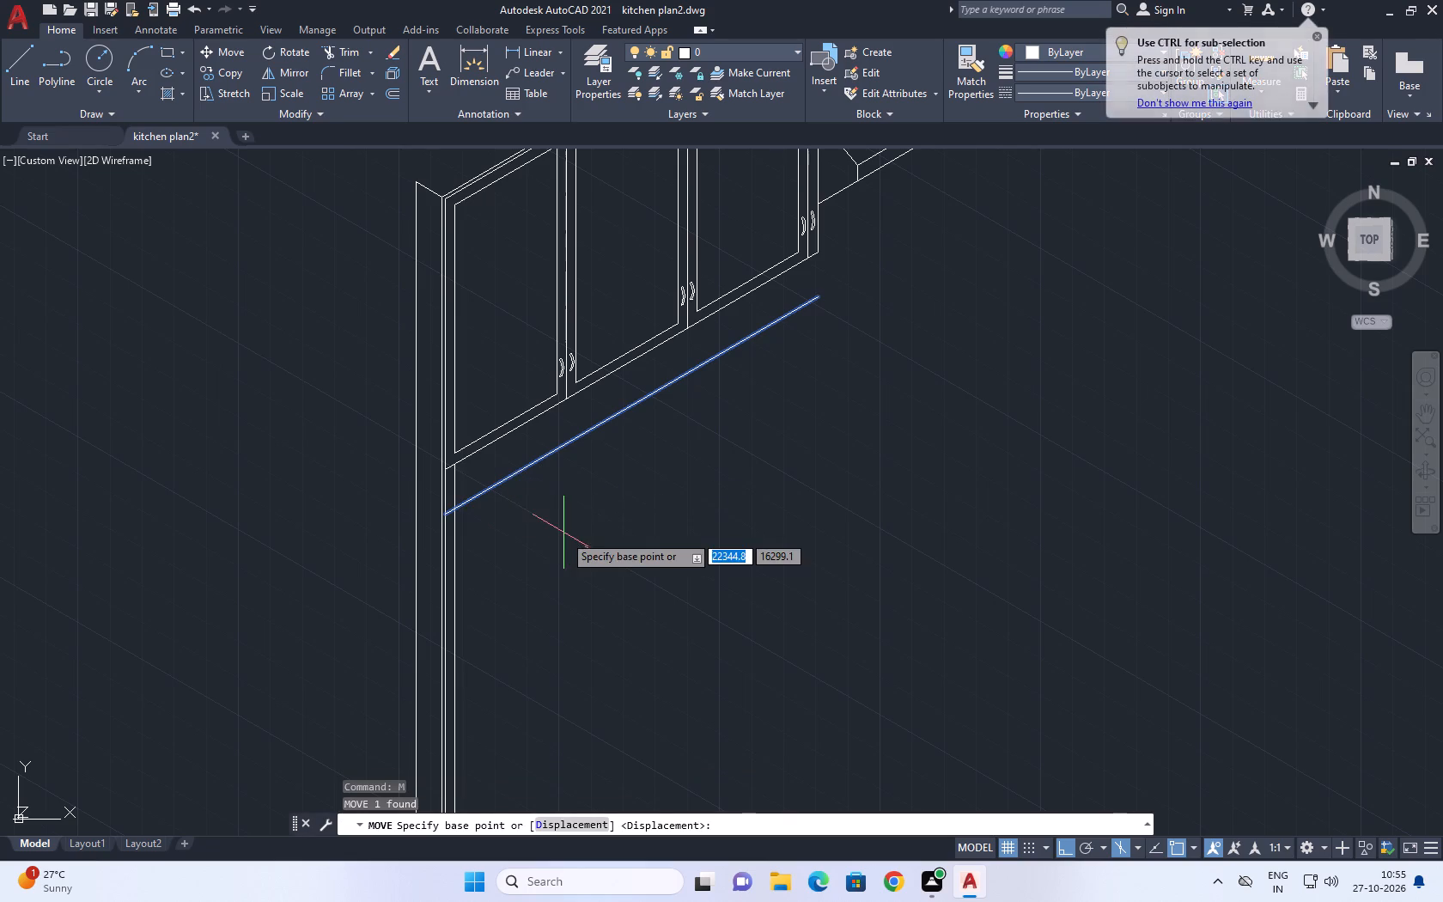
scroll(441, 510, "up", 3)
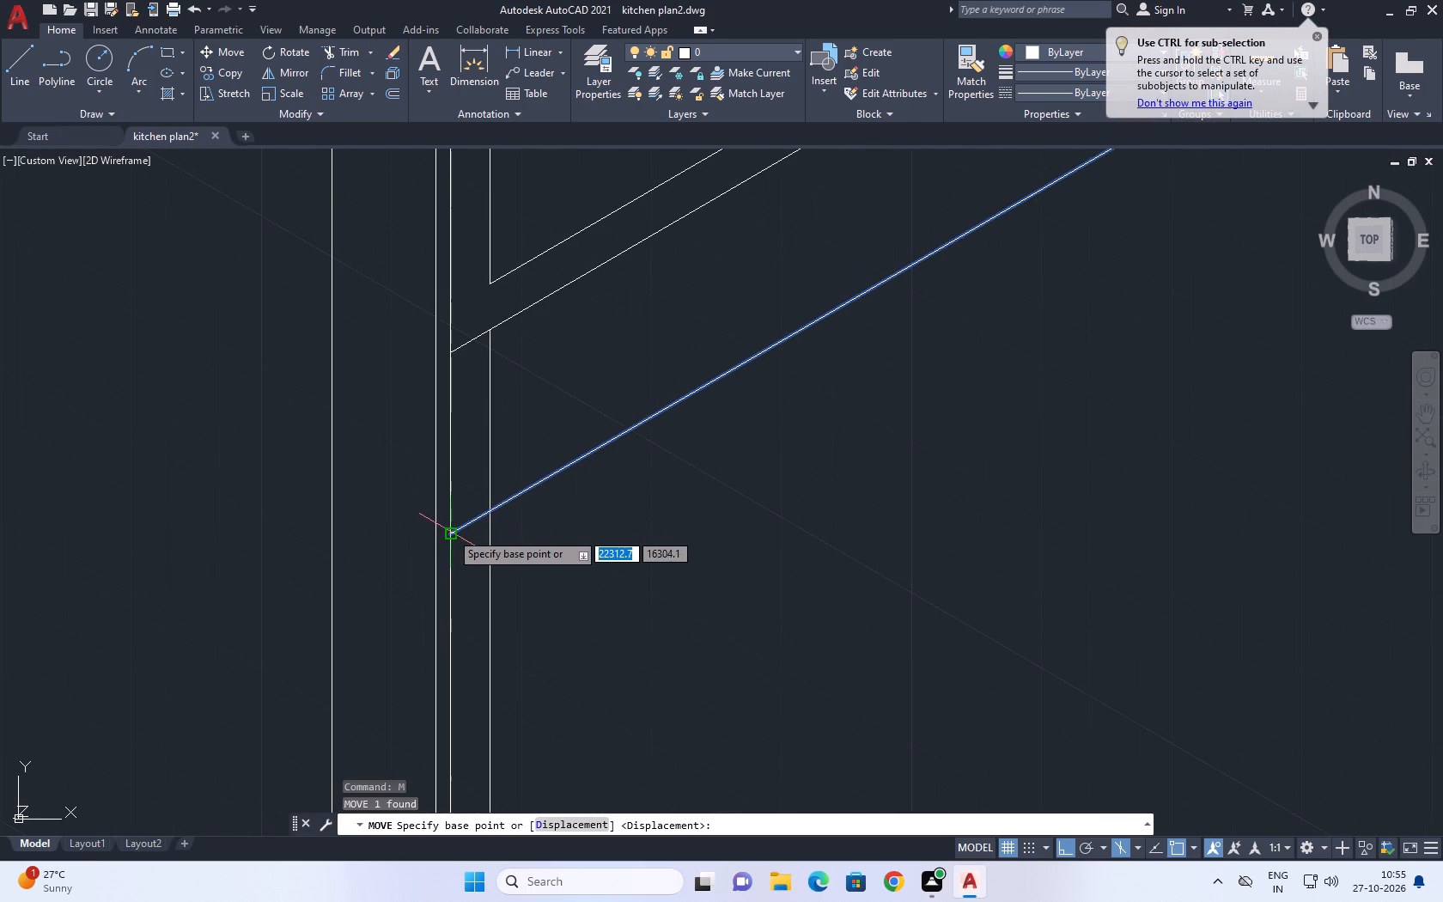
left_click(448, 532)
middle_click_drag(444, 612, 435, 546)
left_click(436, 558)
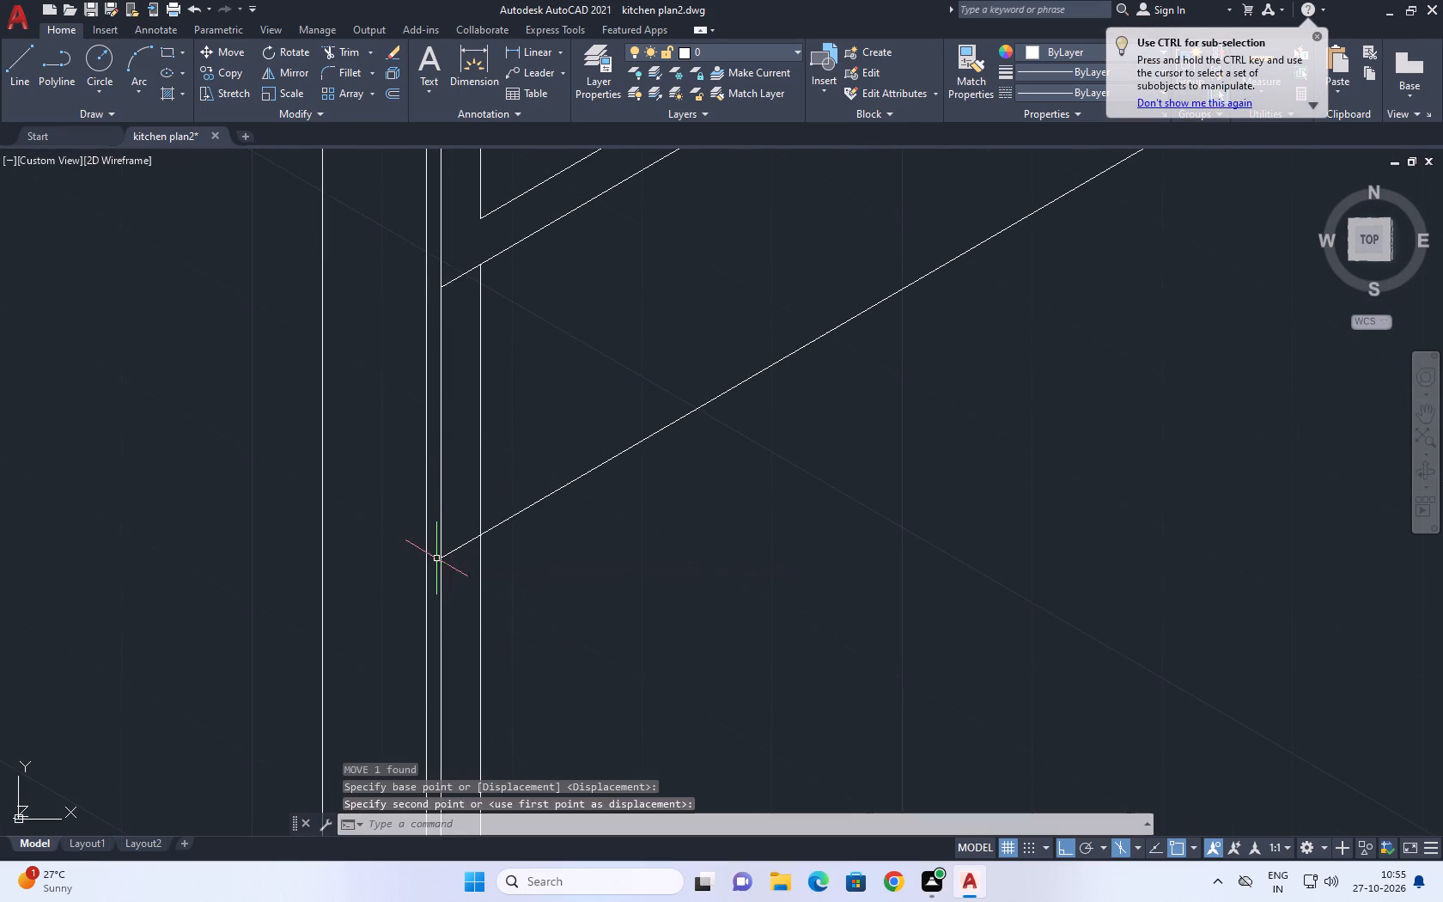
right_click(531, 479)
left_click(514, 419)
left_click(510, 439)
scroll(539, 405, "down", 3)
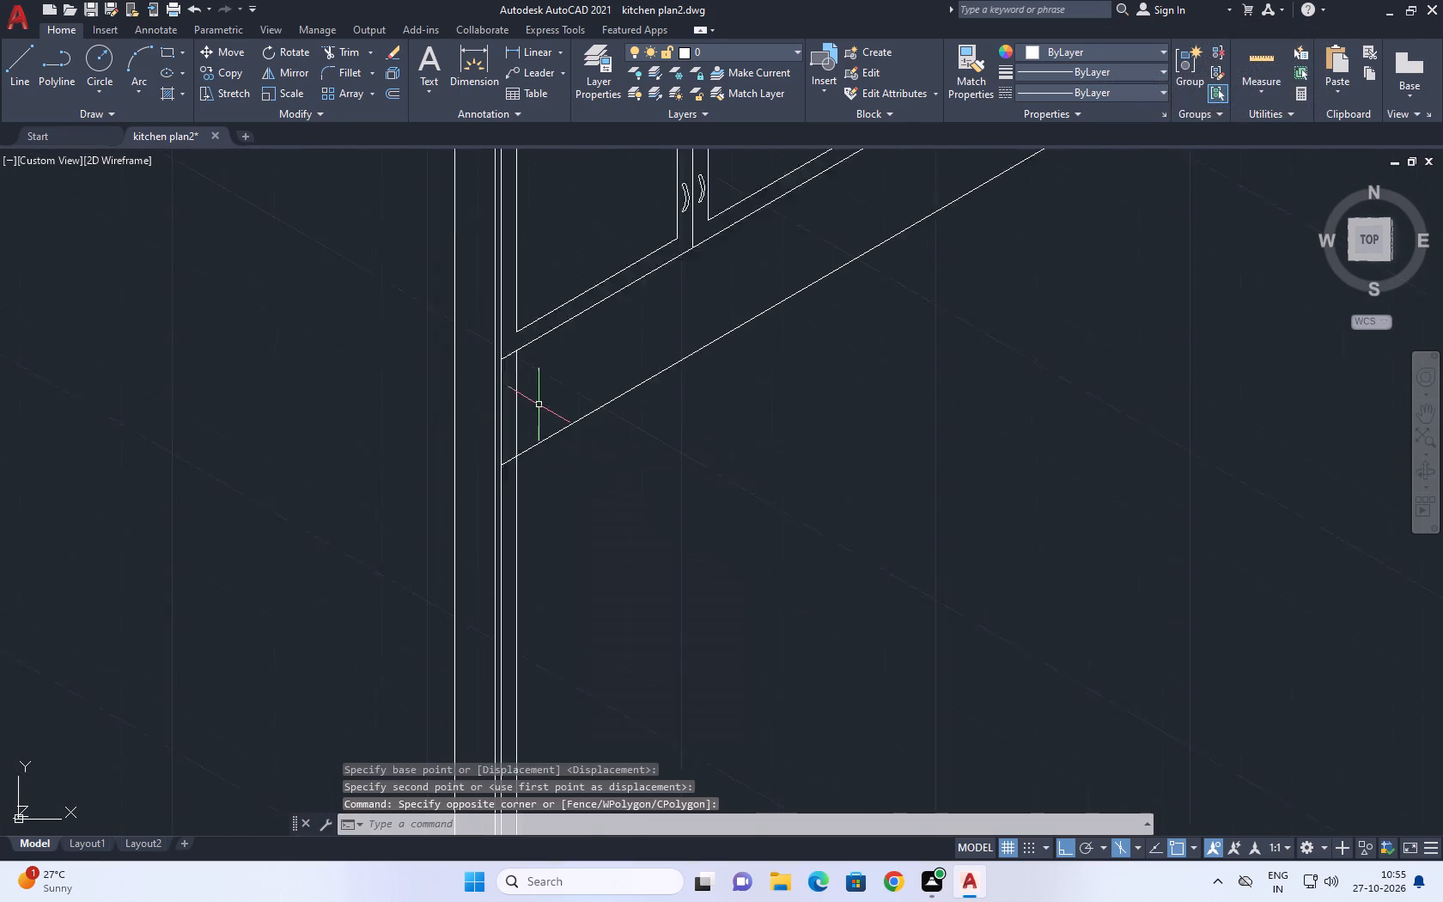
middle_click(564, 369)
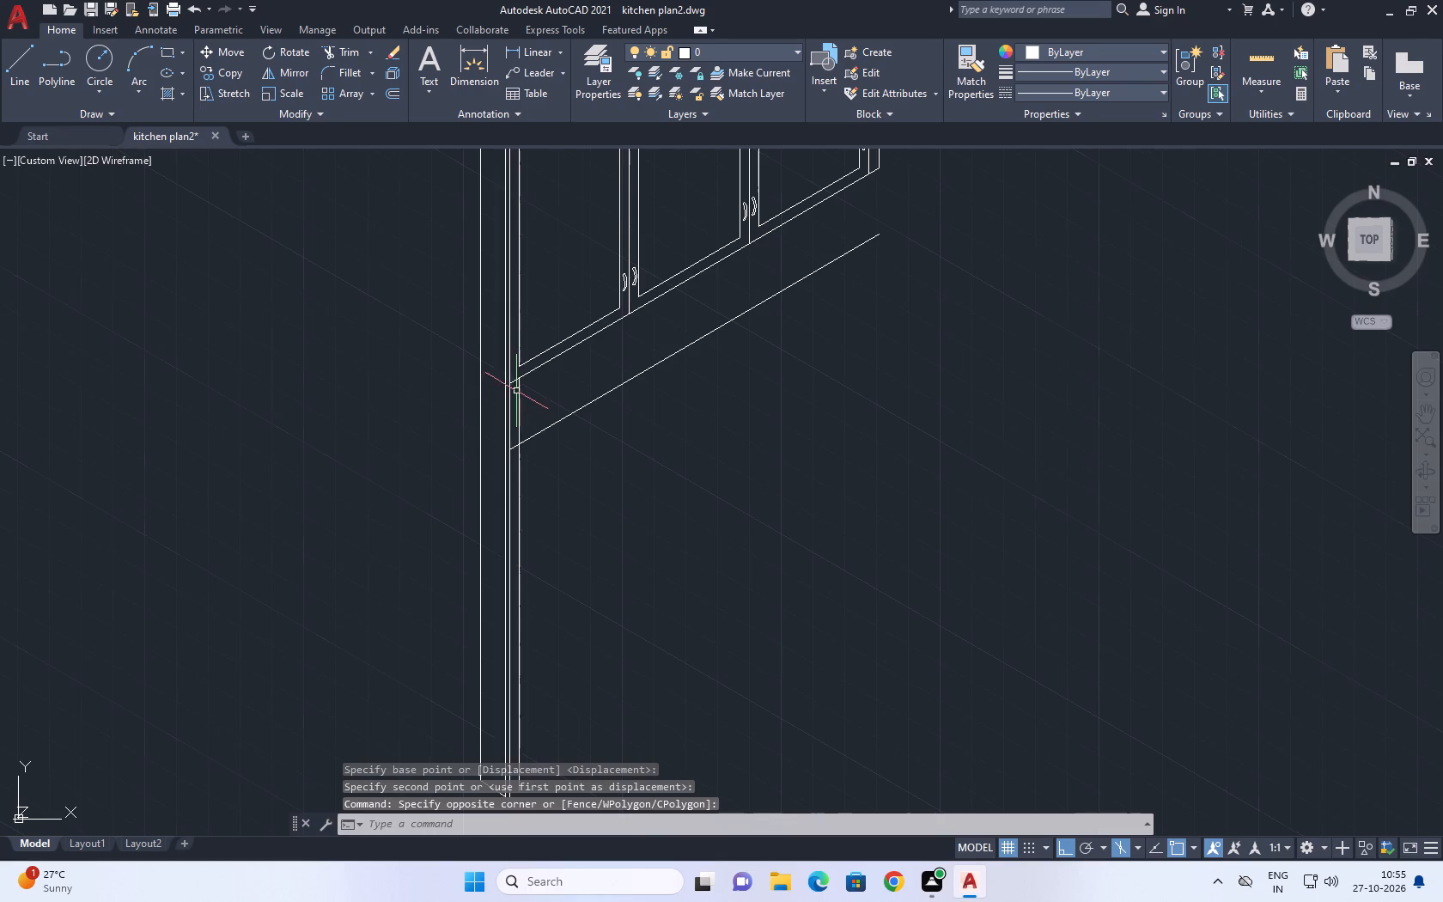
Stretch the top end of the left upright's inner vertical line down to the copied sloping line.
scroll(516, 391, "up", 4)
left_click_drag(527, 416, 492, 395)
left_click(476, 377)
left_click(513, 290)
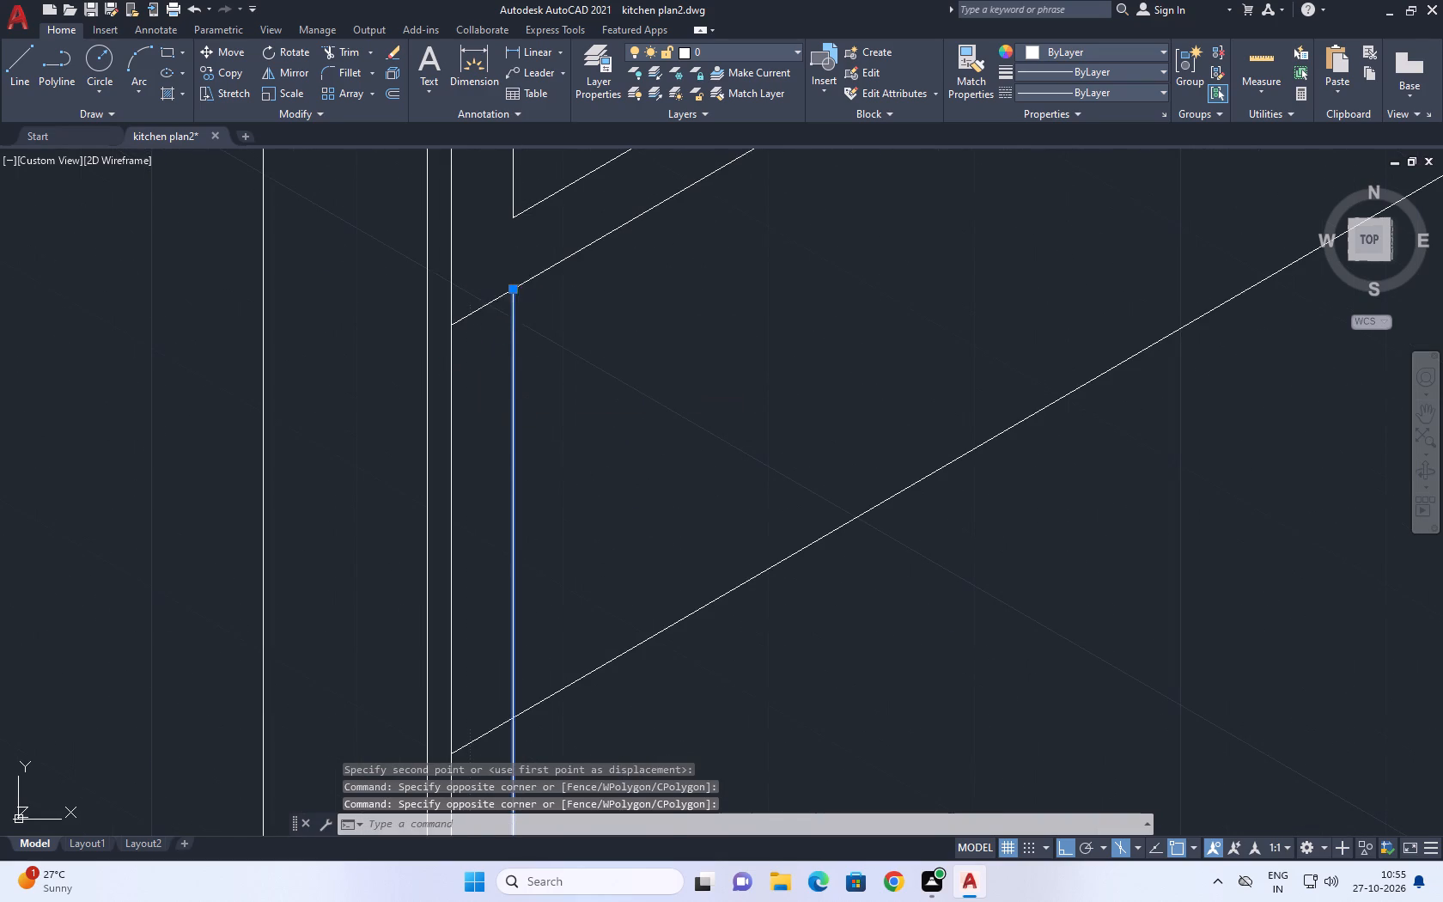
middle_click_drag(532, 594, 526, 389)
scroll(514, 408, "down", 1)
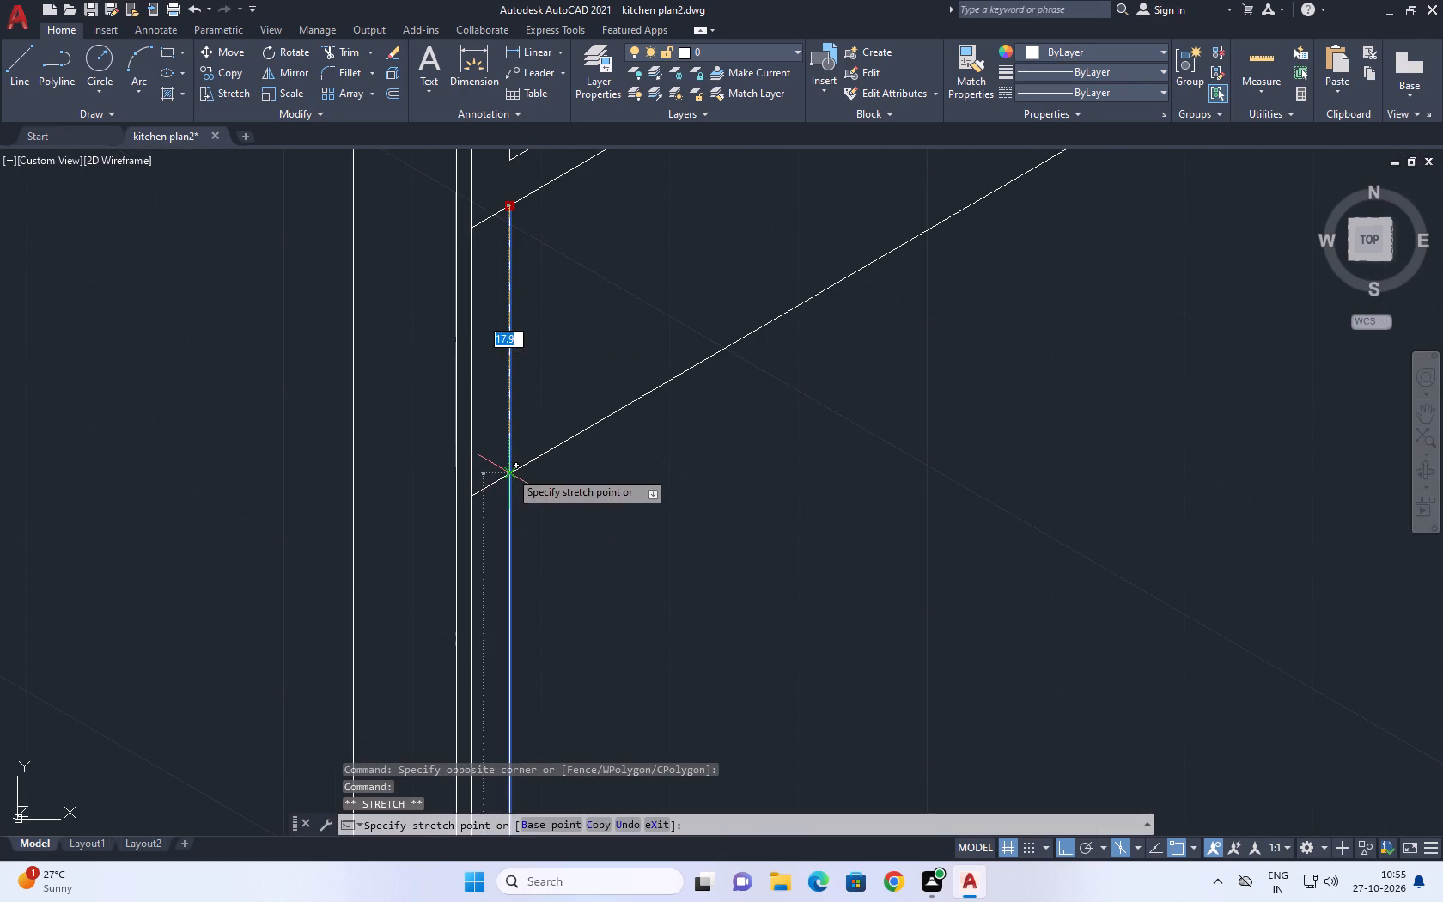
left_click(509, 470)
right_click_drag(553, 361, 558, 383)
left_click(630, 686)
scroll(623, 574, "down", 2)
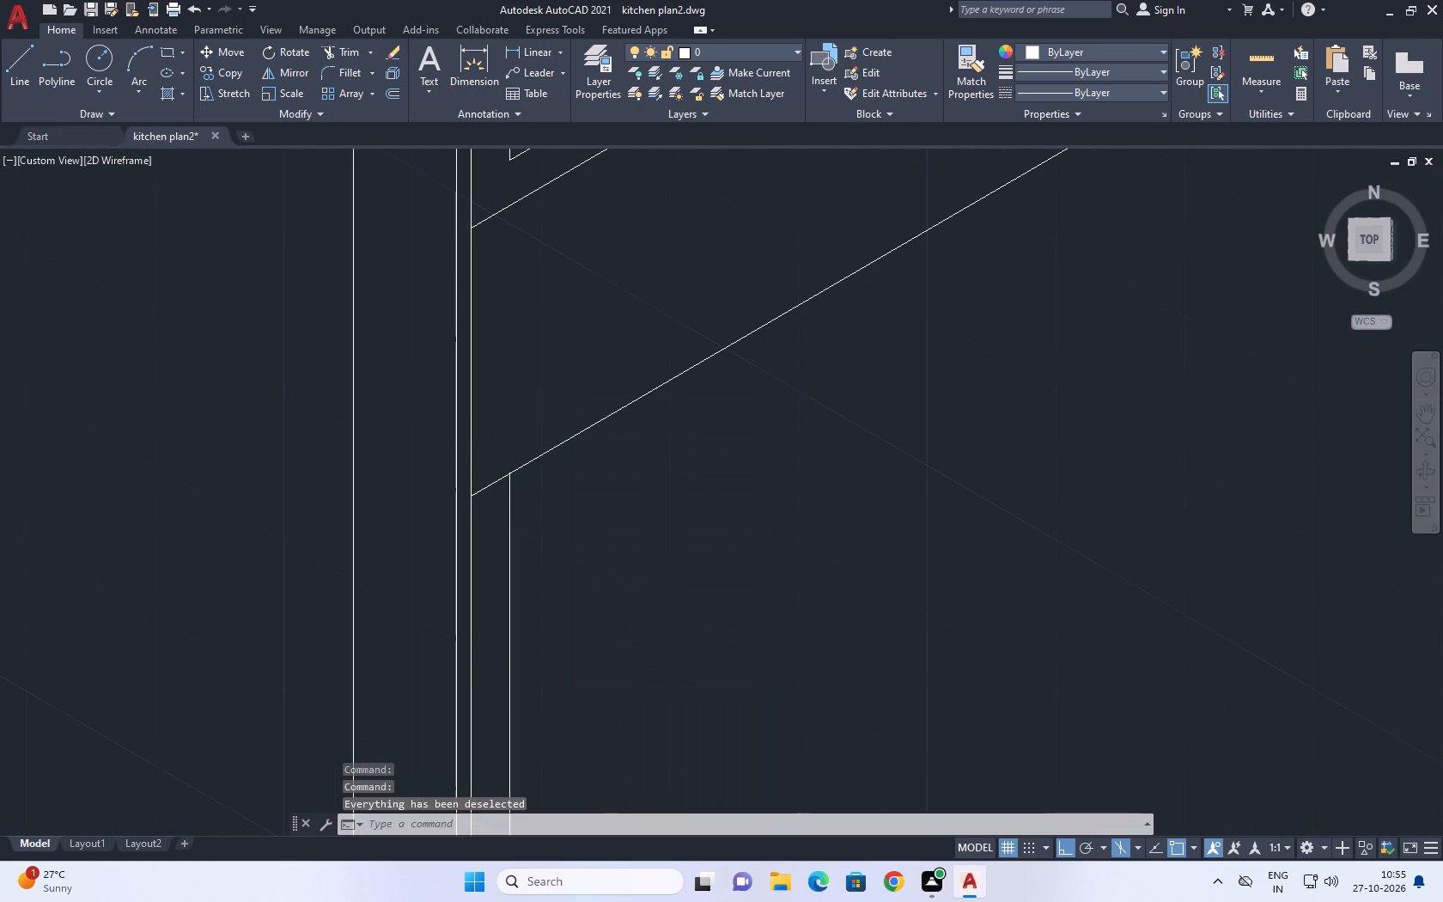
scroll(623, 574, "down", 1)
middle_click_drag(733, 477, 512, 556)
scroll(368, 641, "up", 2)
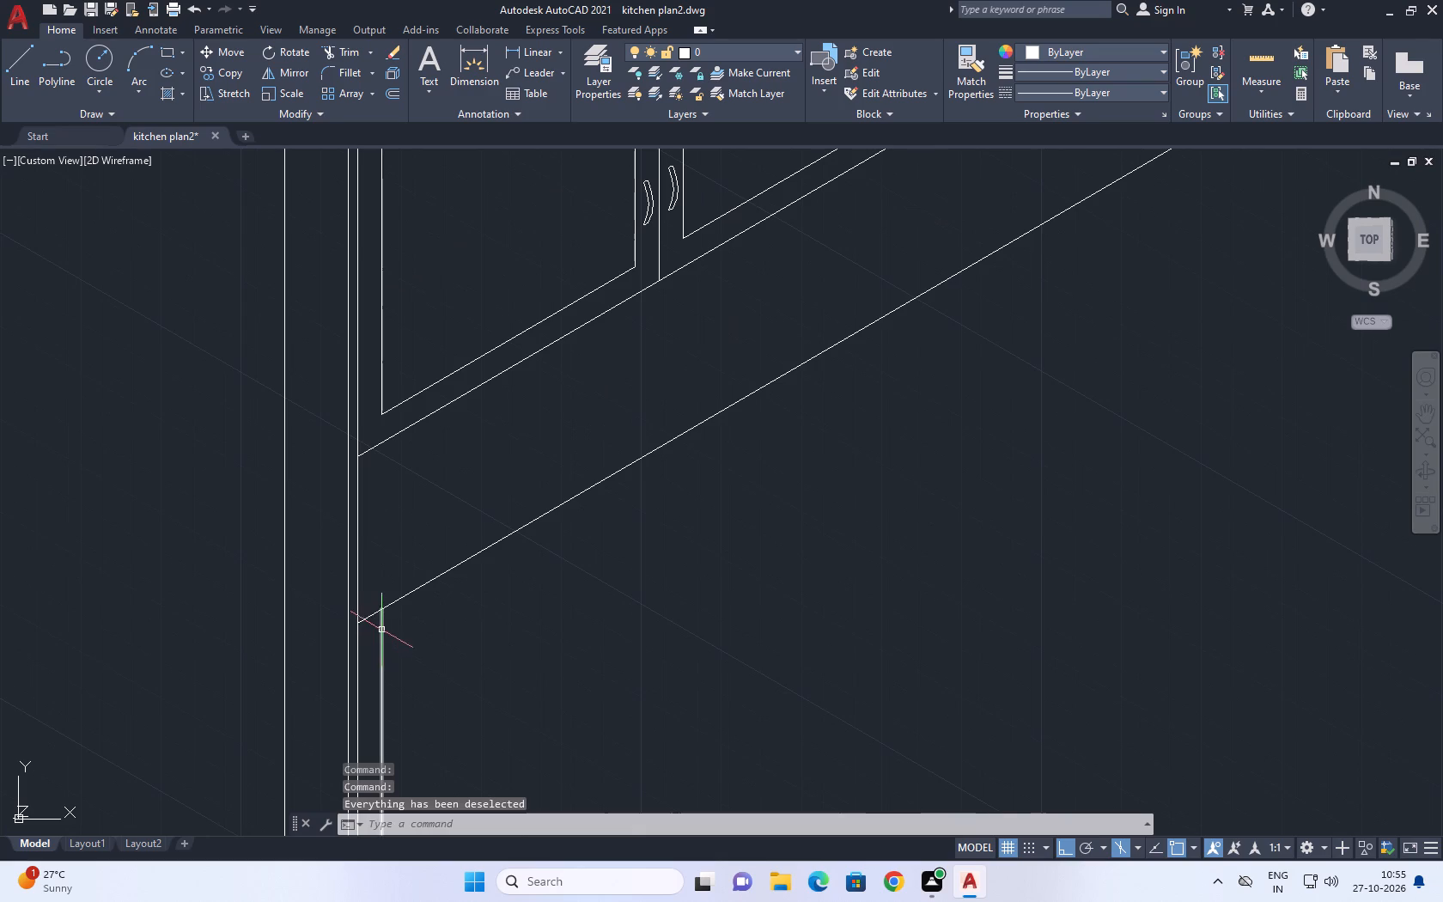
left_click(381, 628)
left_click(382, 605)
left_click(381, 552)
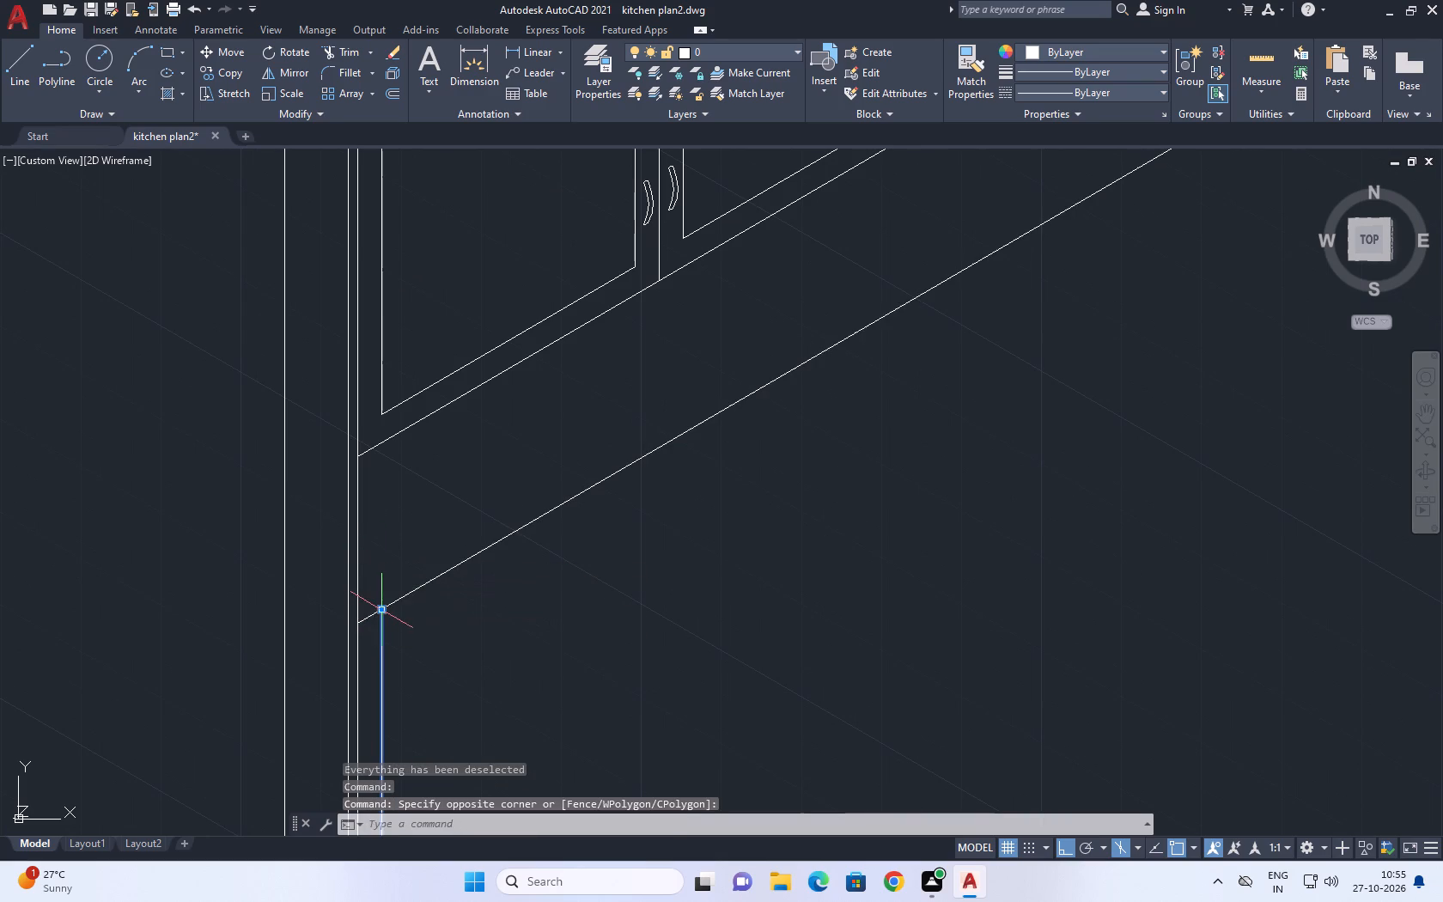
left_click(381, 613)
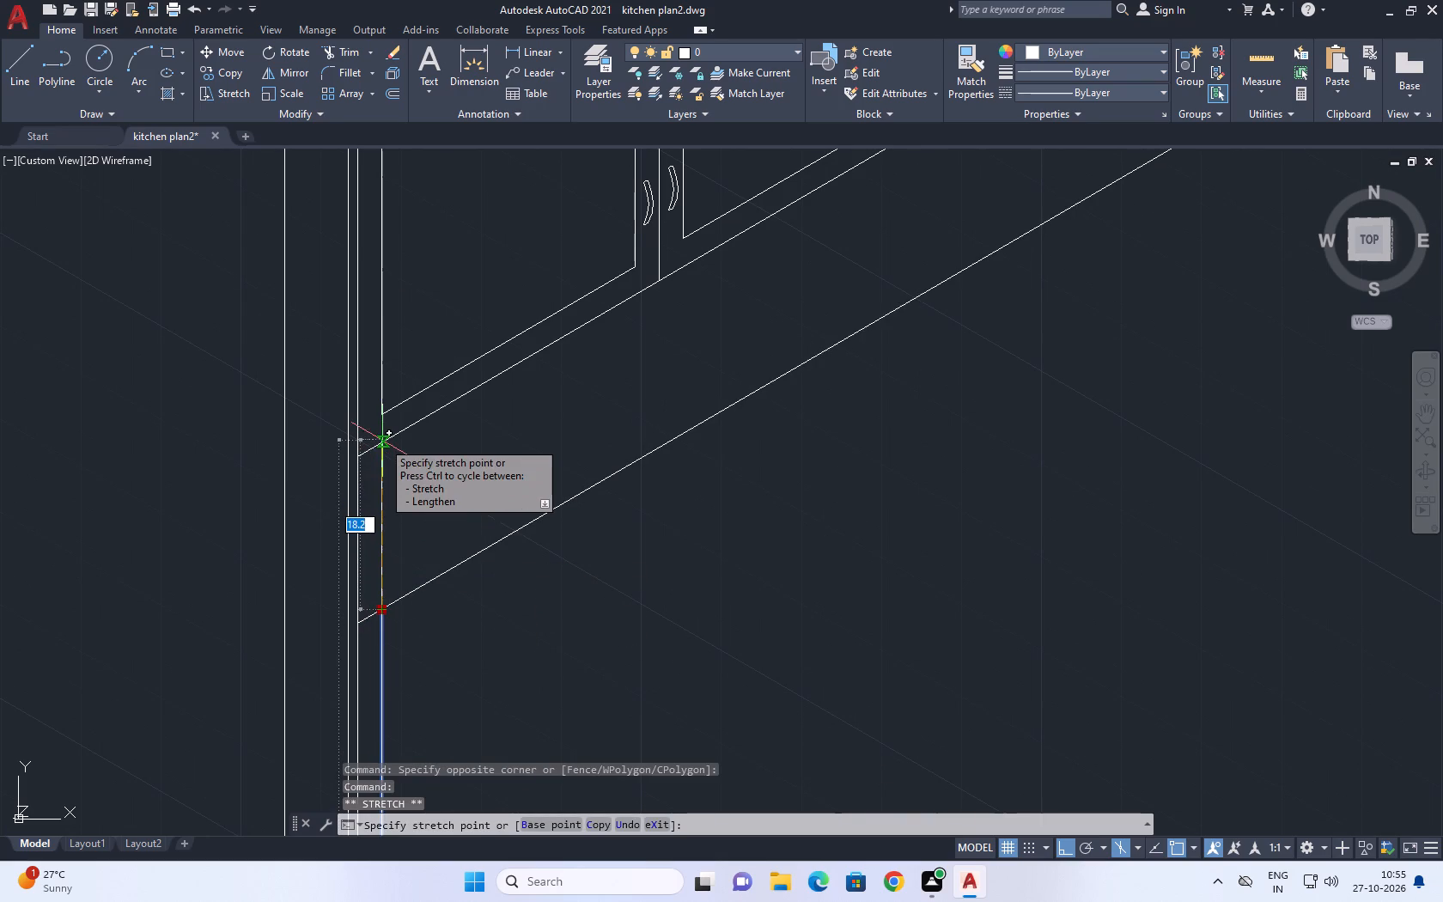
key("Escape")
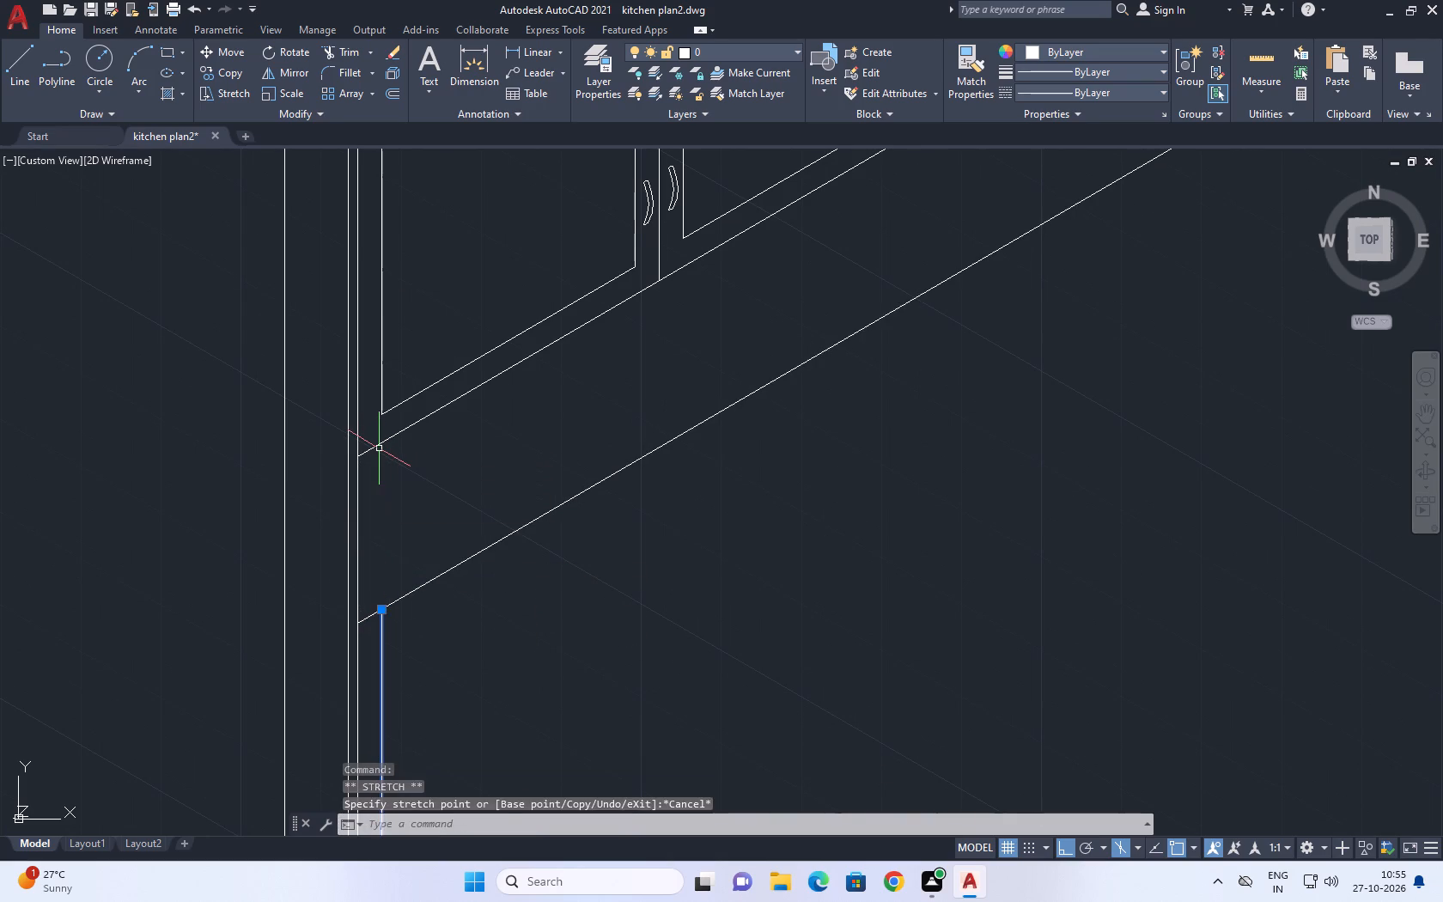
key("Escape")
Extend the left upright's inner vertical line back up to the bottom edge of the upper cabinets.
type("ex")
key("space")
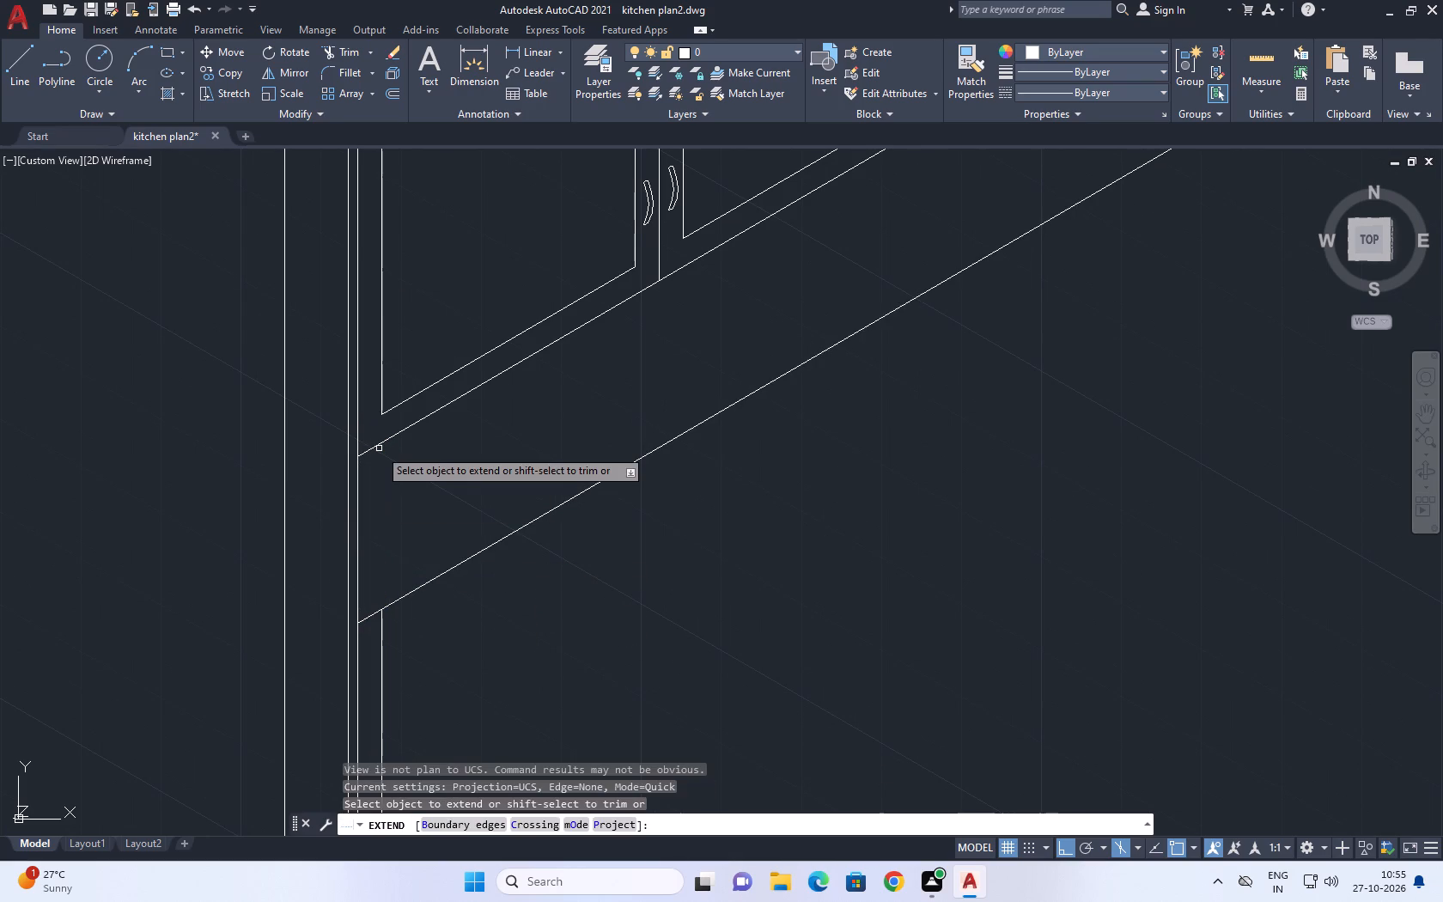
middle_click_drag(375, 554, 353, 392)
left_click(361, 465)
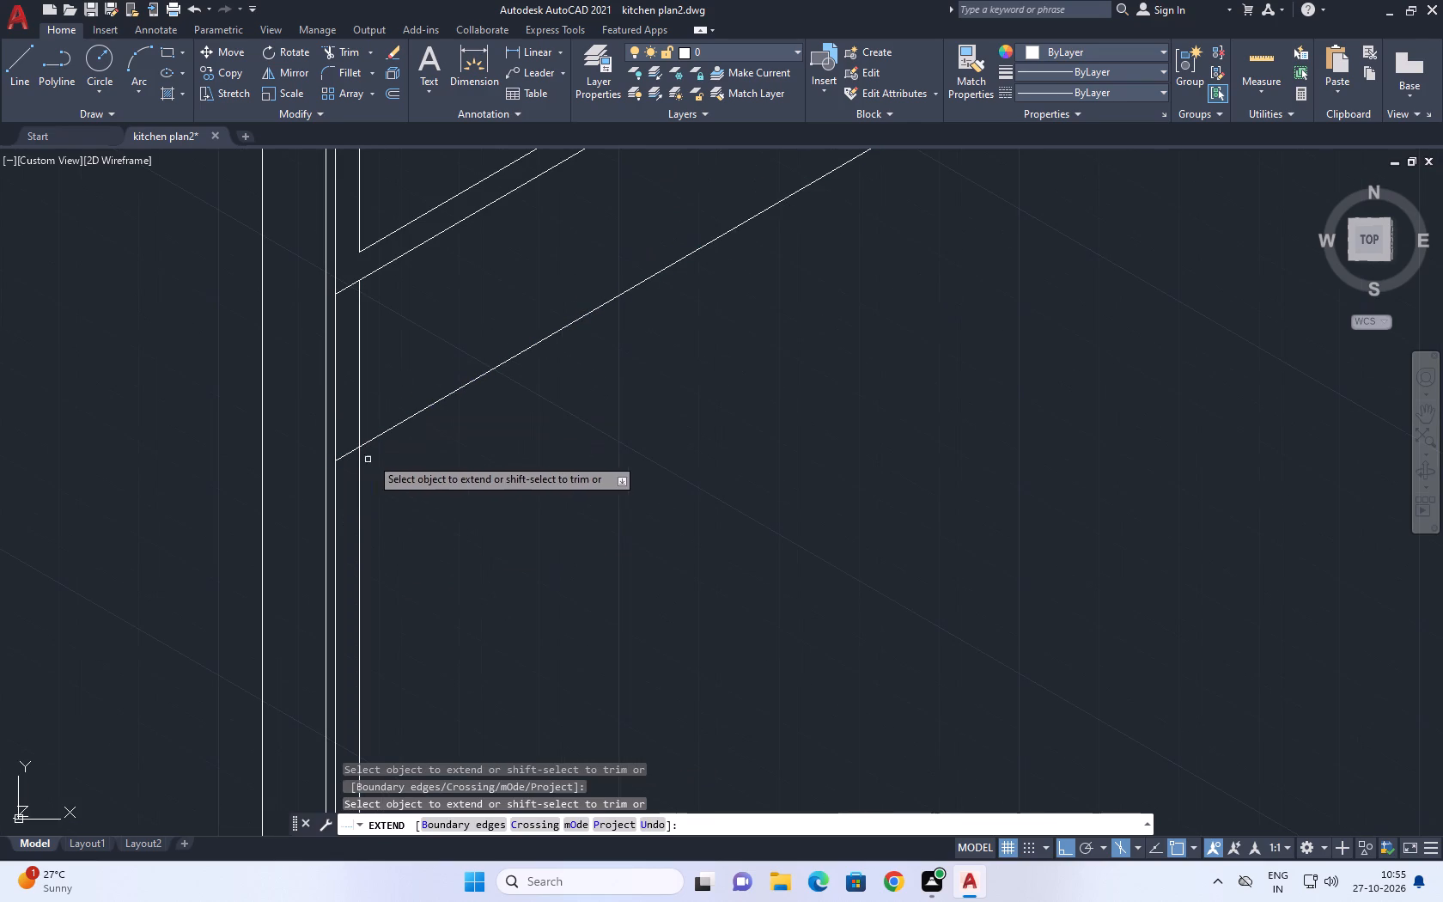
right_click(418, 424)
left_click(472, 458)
Draw a line about 12 units long at 150° from the copied line's lower end, crossing the left end panel's side face.
middle_click_drag(604, 412, 387, 587)
scroll(387, 588, "down", 4)
middle_click_drag(533, 522, 530, 521)
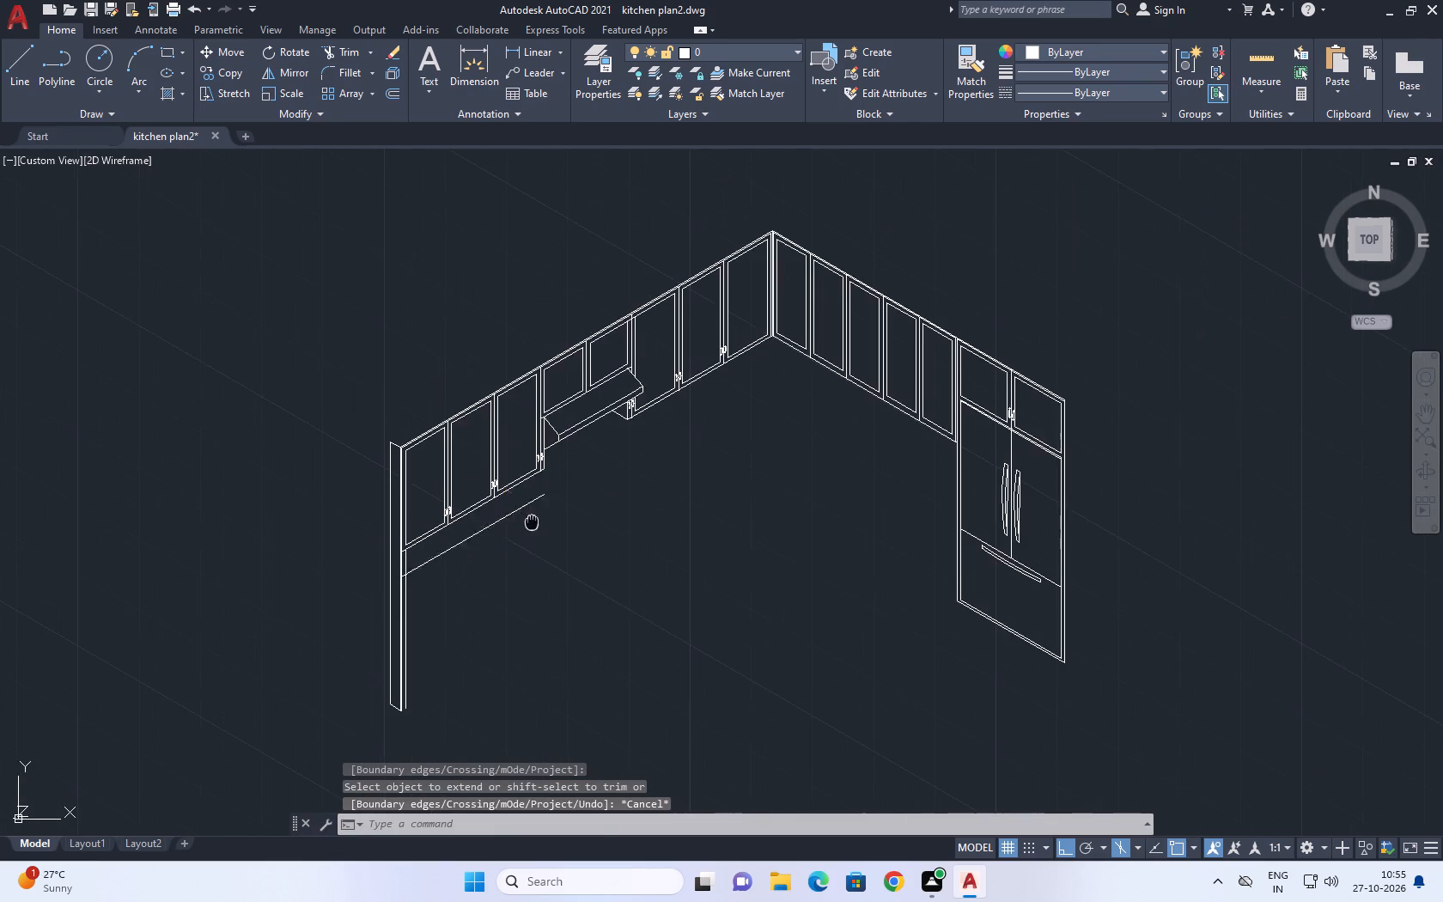
middle_click_drag(530, 521, 448, 340)
scroll(289, 402, "up", 1)
middle_click_drag(295, 411, 427, 481)
scroll(417, 442, "down", 1)
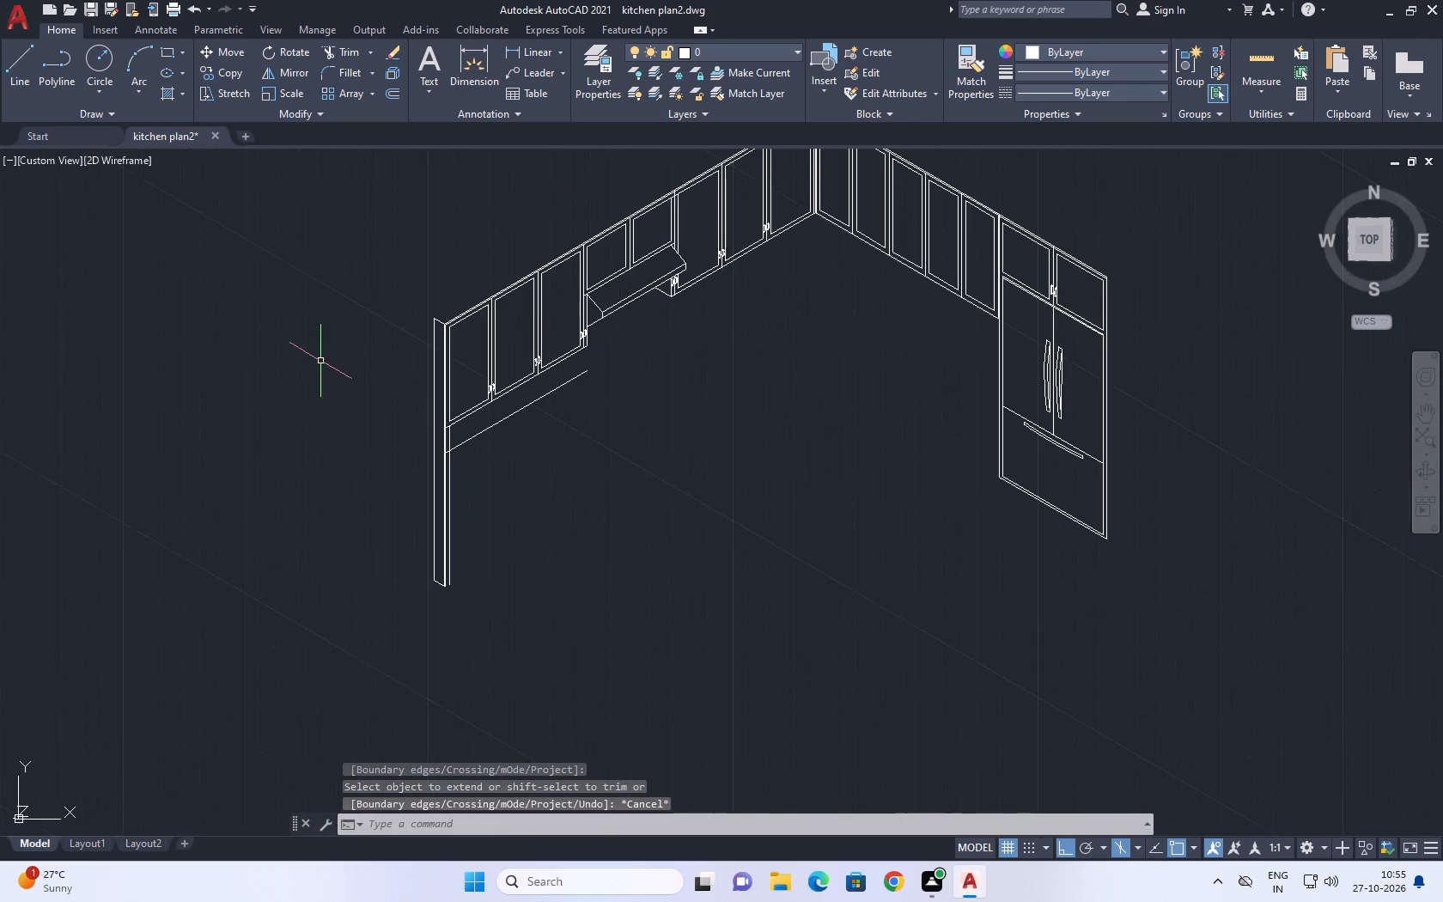
left_click(24, 58)
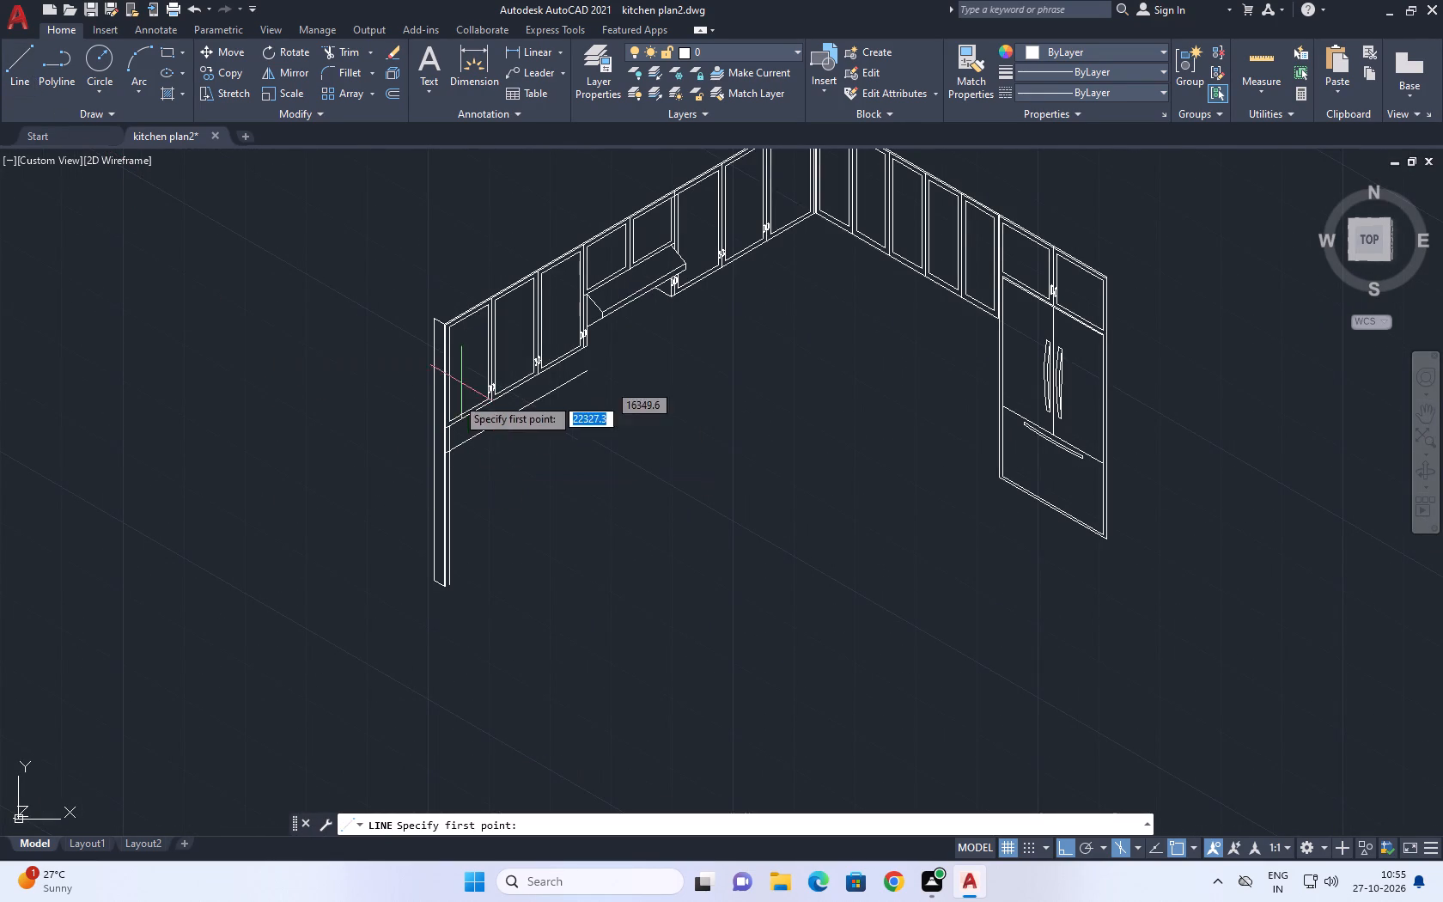
scroll(430, 430, "up", 2)
middle_click_drag(460, 517, 510, 544)
scroll(496, 533, "up", 1)
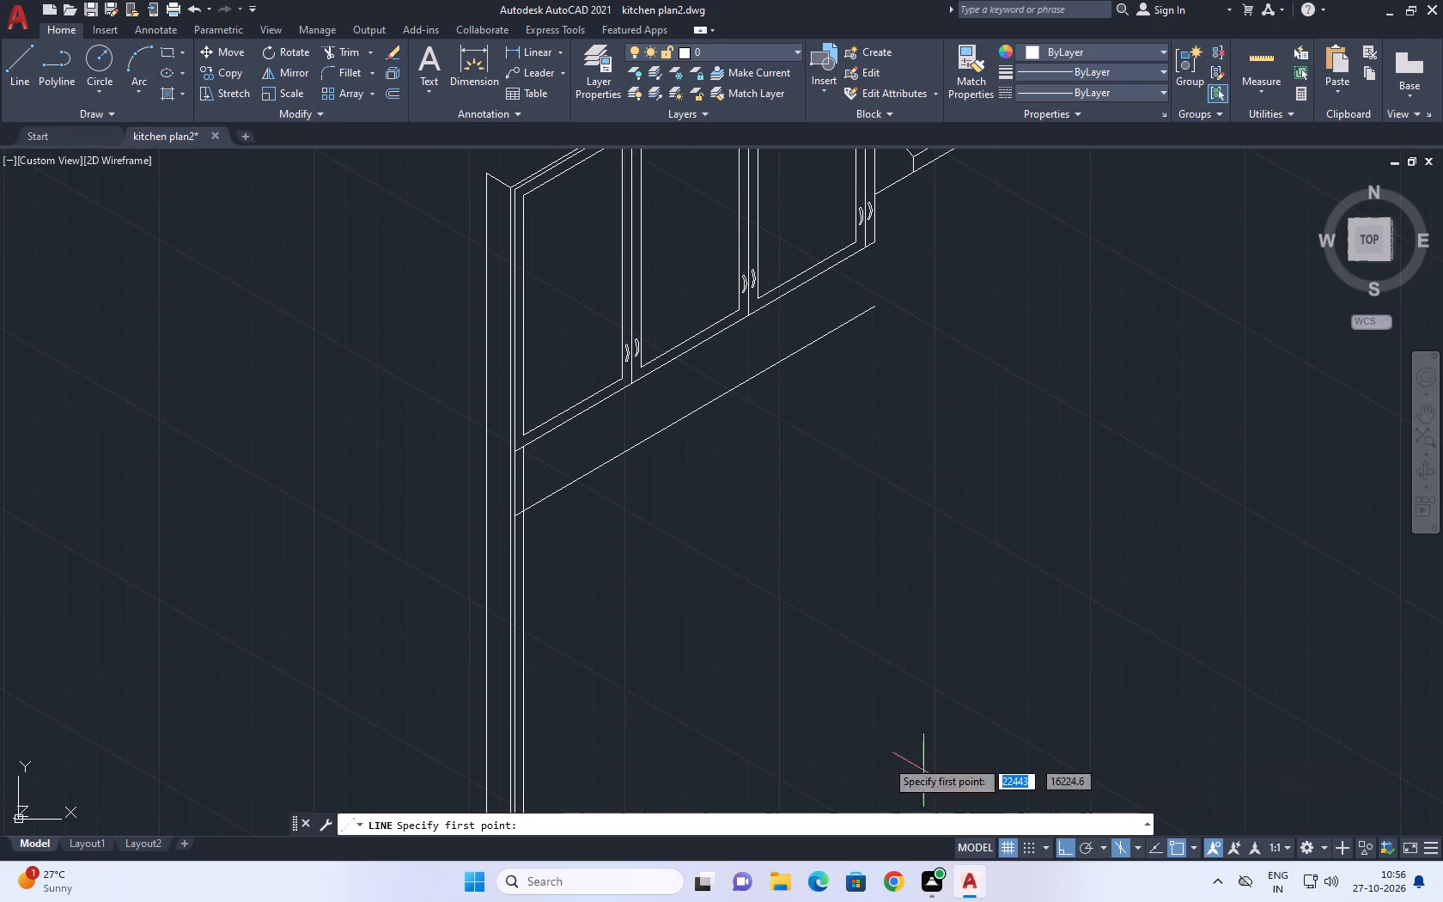
scroll(494, 520, "up", 5)
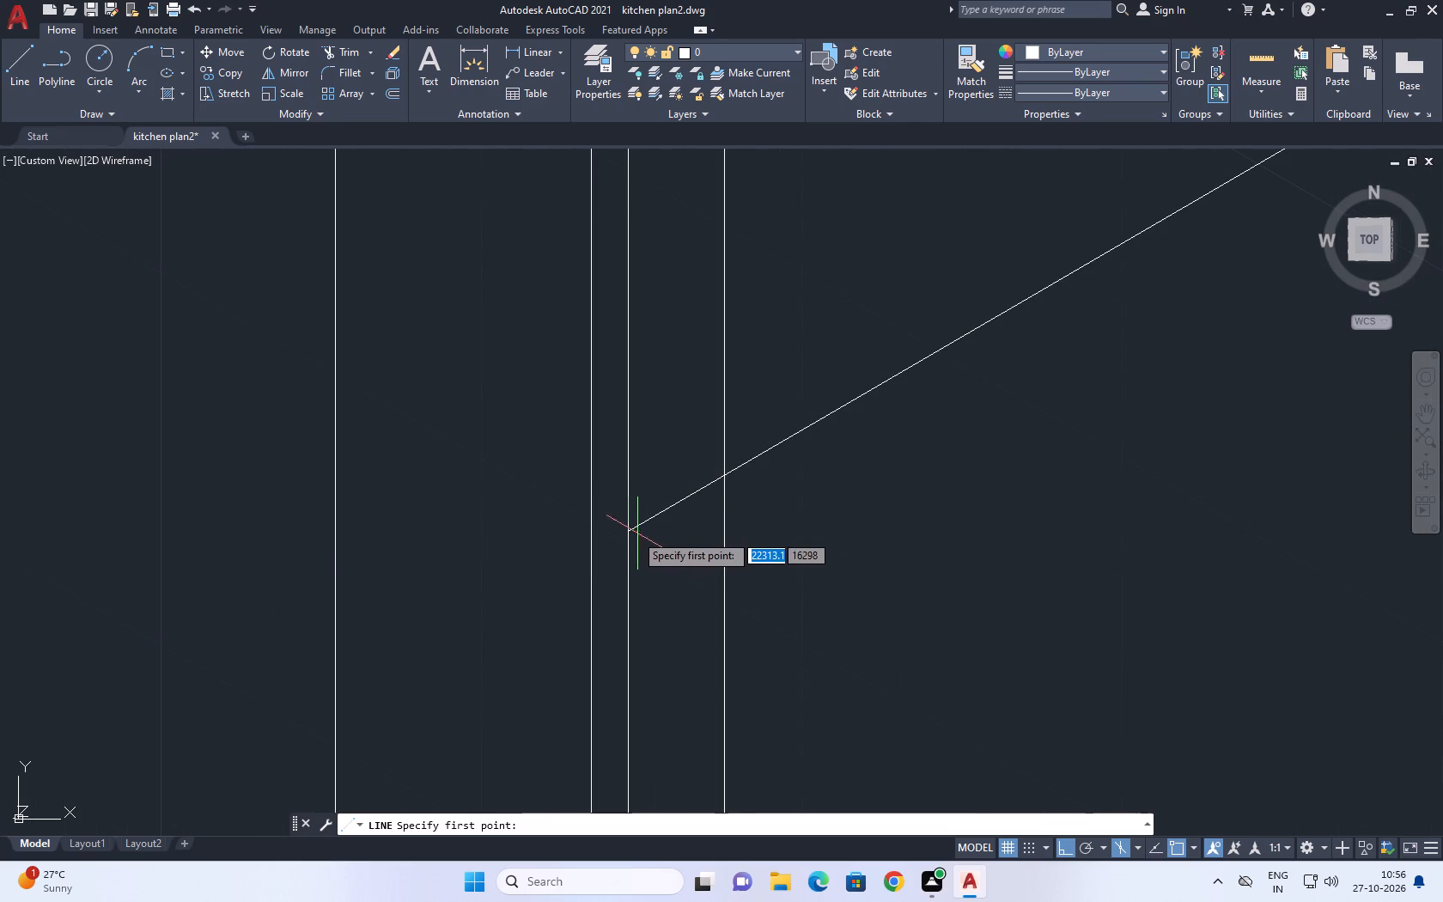
left_click(623, 533)
middle_click_drag(370, 399, 661, 485)
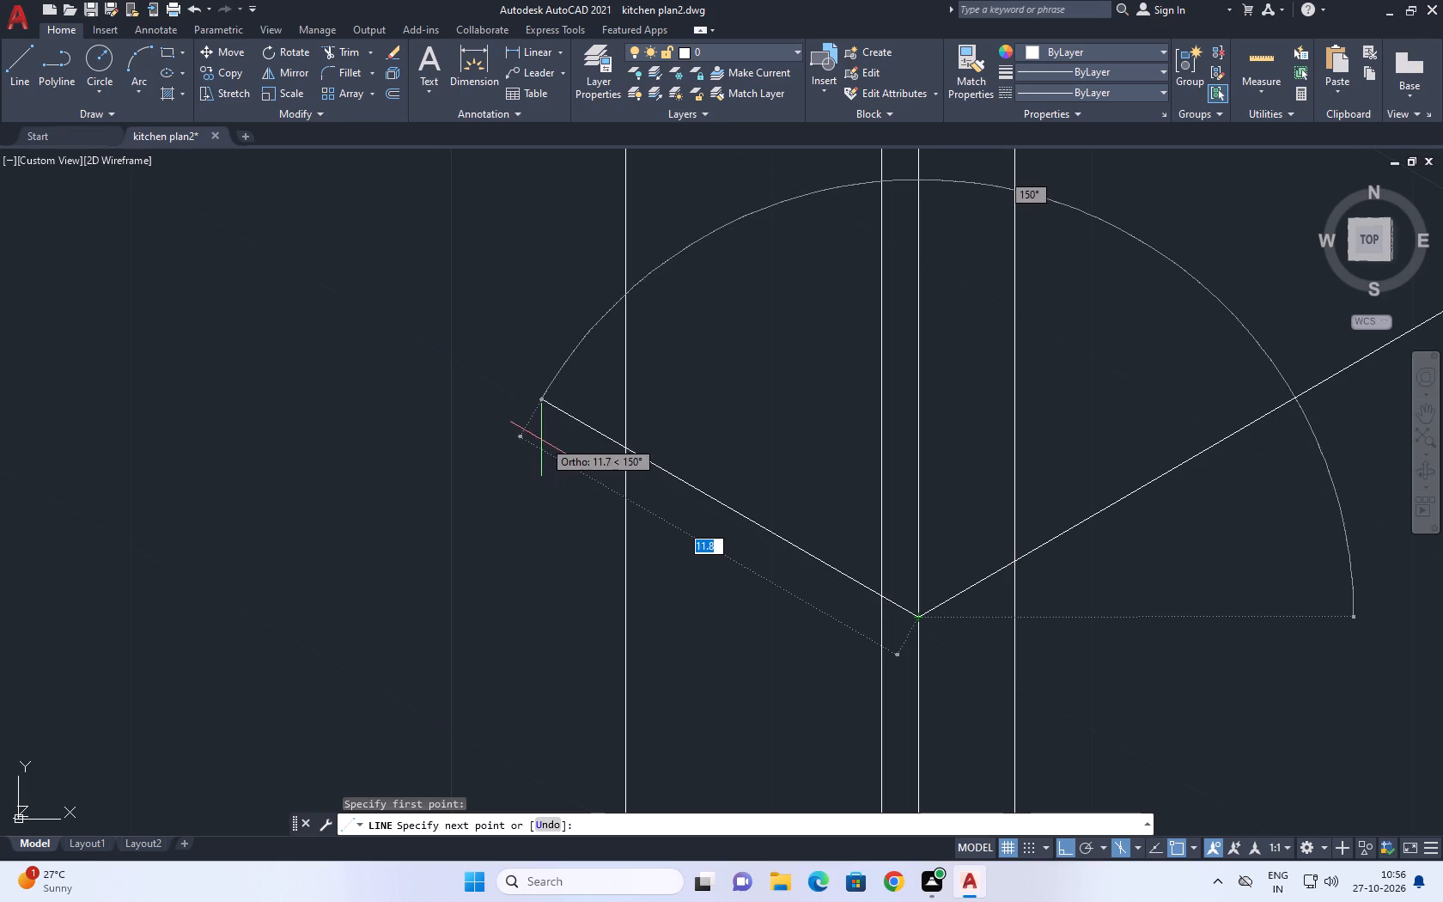
left_click(533, 423)
key("Escape")
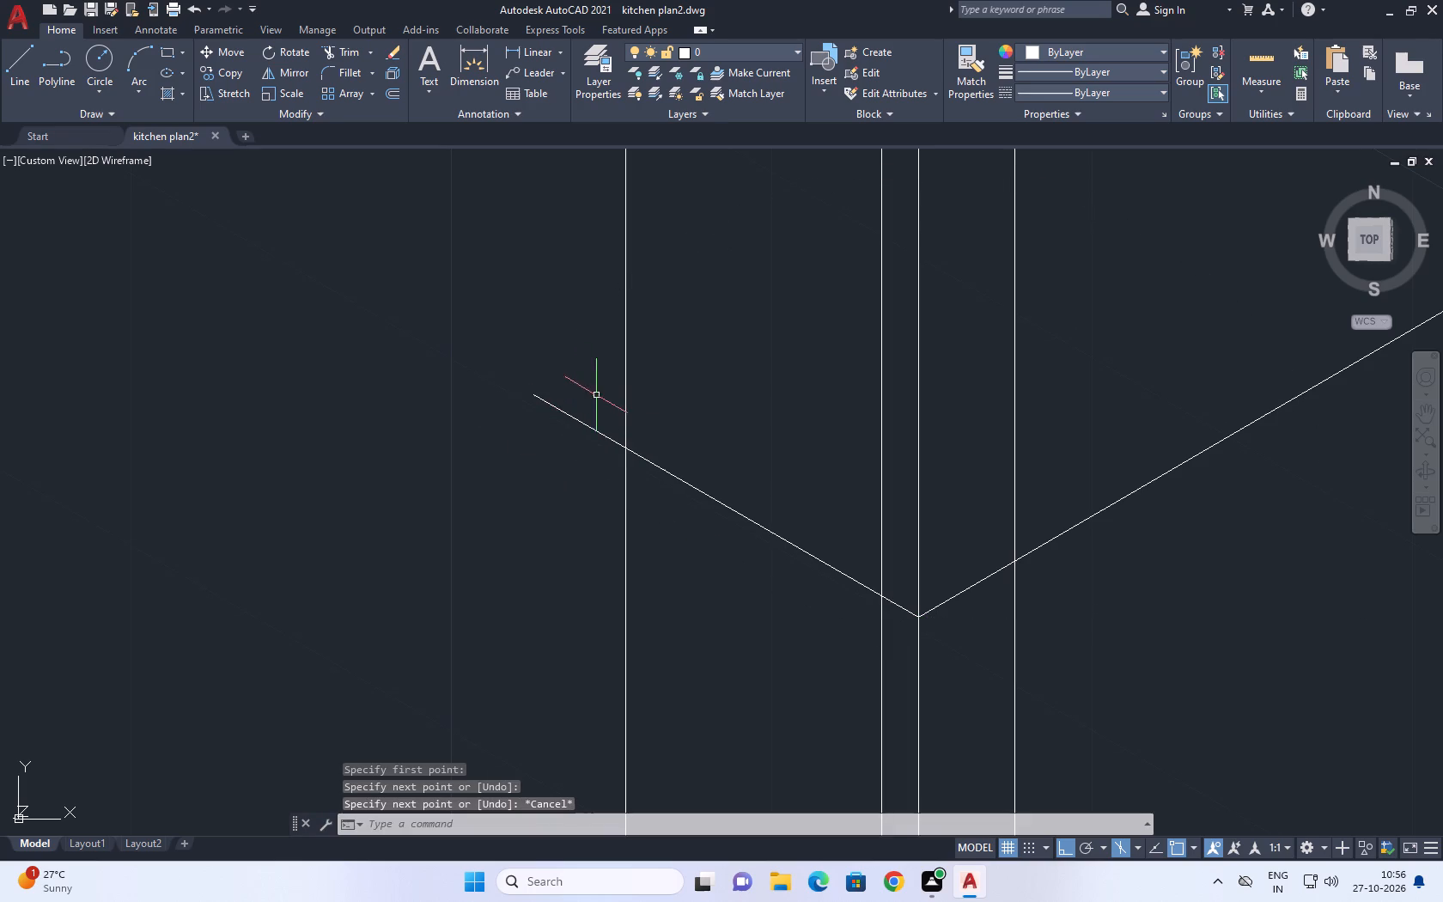
Trim the overhanging end of the 150° line back to the left end panel's outer vertical edge.
middle_click_drag(597, 395, 728, 398)
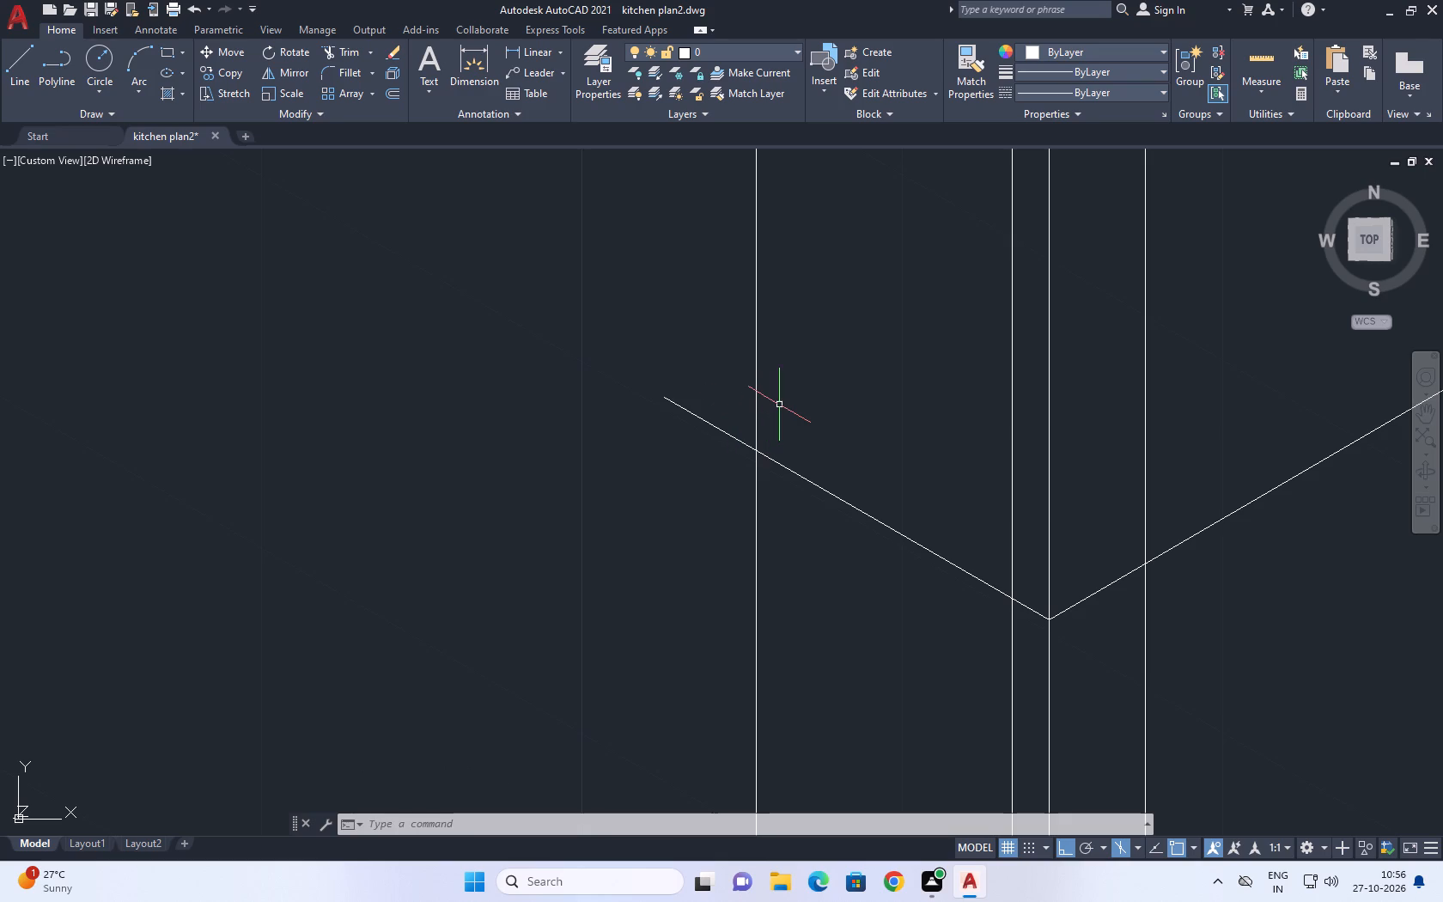
type("tr")
key("space")
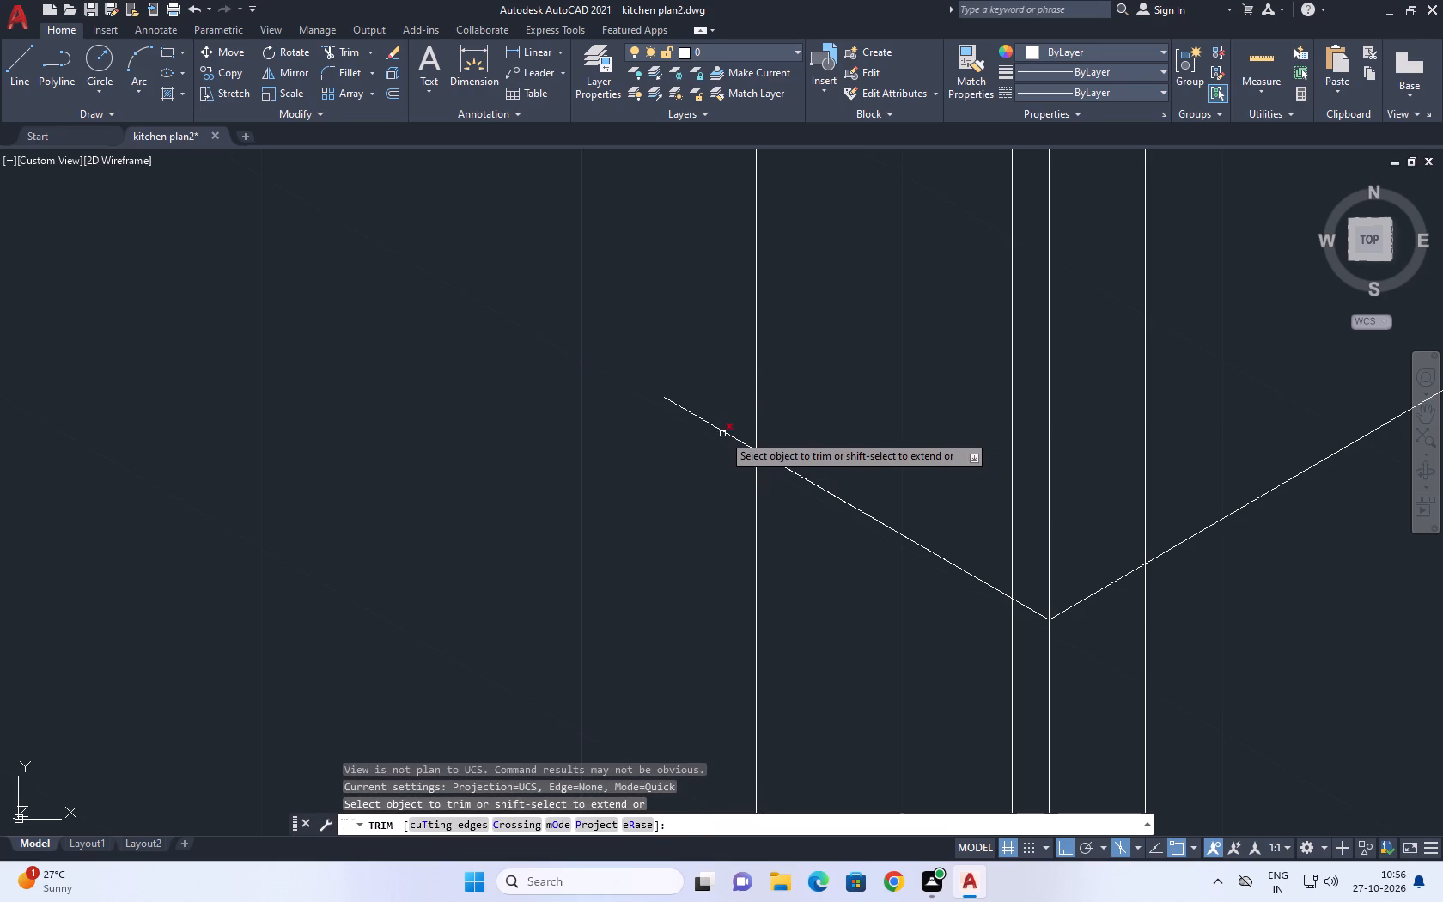
left_click(722, 434)
key("Escape")
Examine the lower edge line beneath the left upper cabinets and its corner at the left end panel.
middle_click_drag(845, 461, 726, 476)
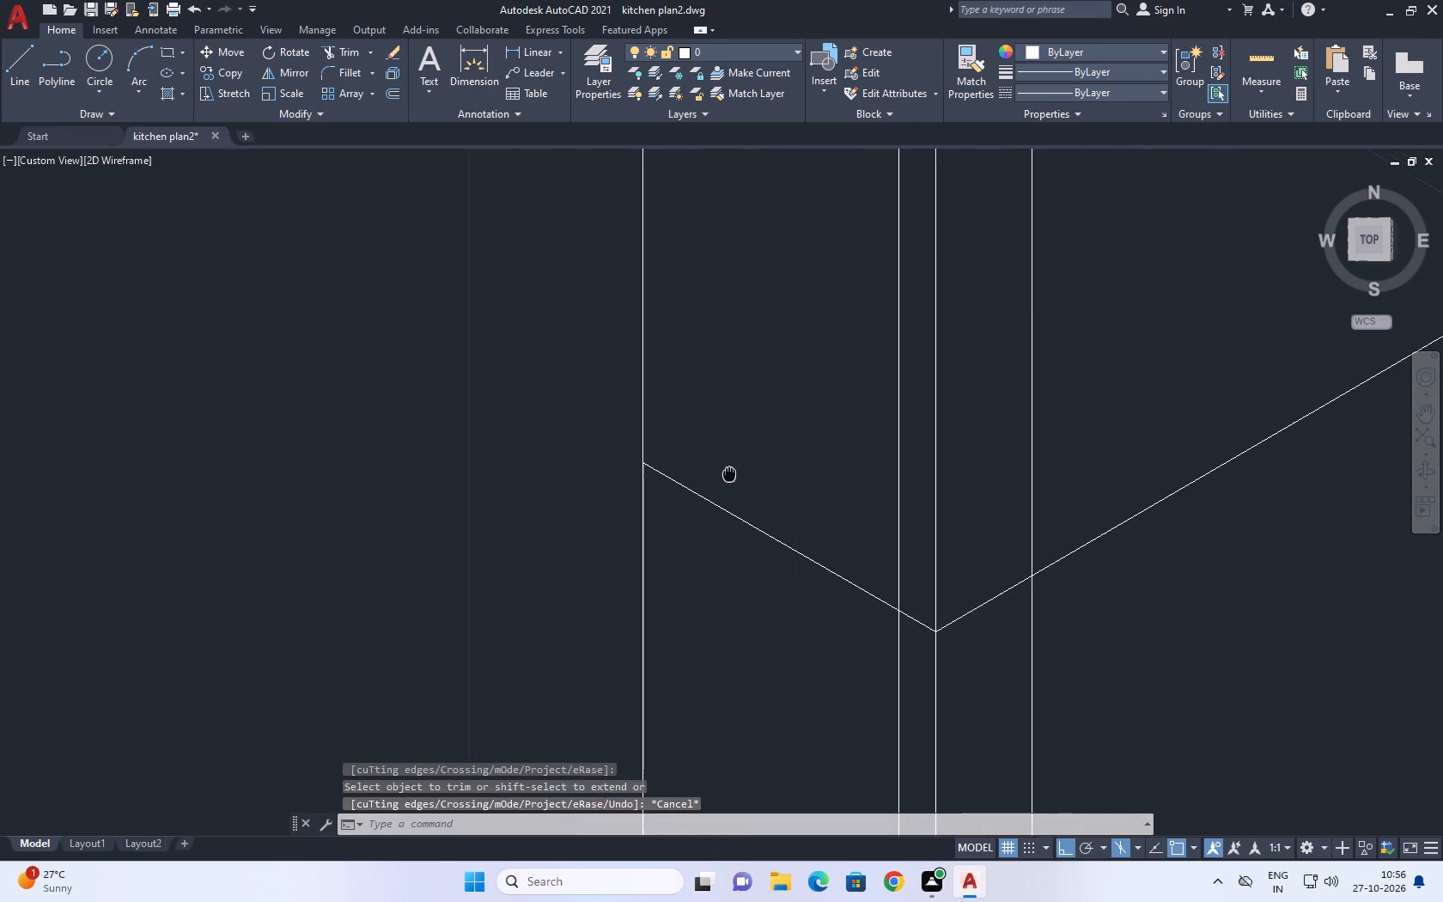
middle_click_drag(726, 476, 690, 499)
scroll(690, 499, "down", 2)
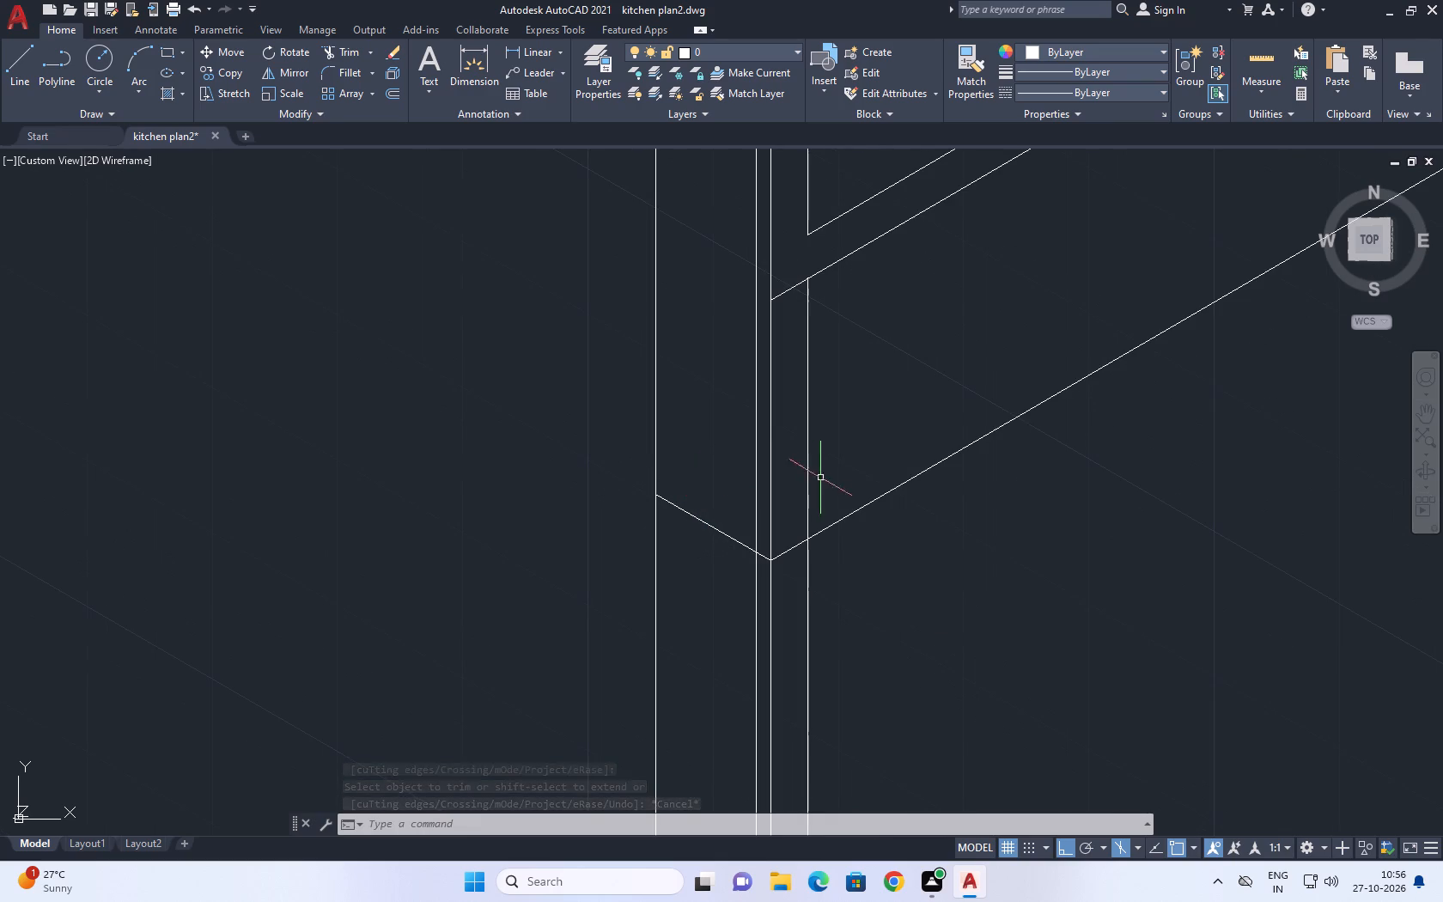
middle_click_drag(819, 477, 587, 484)
scroll(699, 491, "down", 2)
middle_click_drag(715, 502, 523, 536)
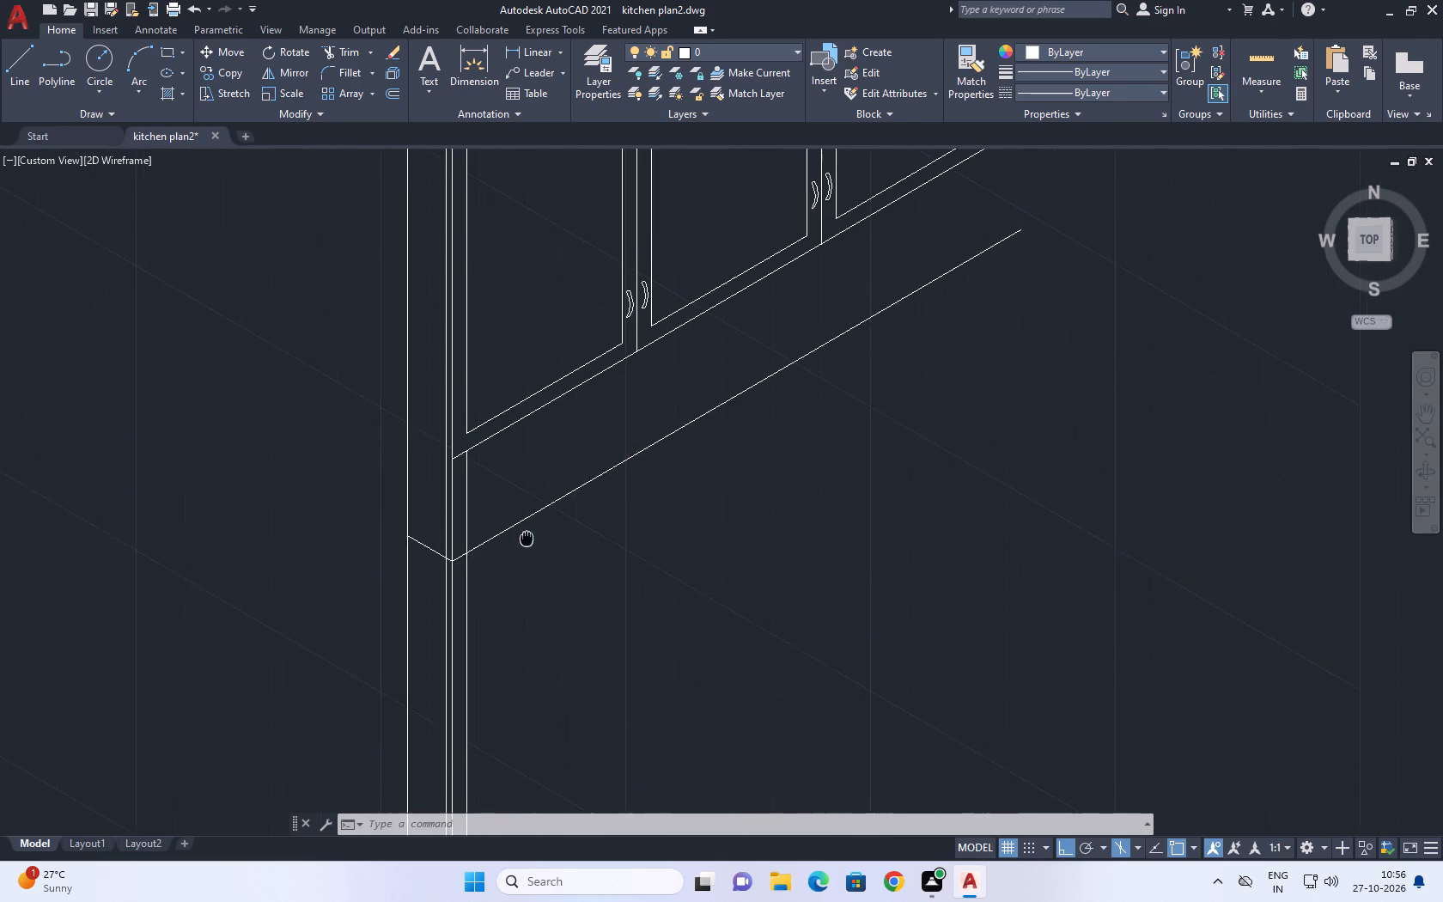
middle_click_drag(523, 536, 520, 497)
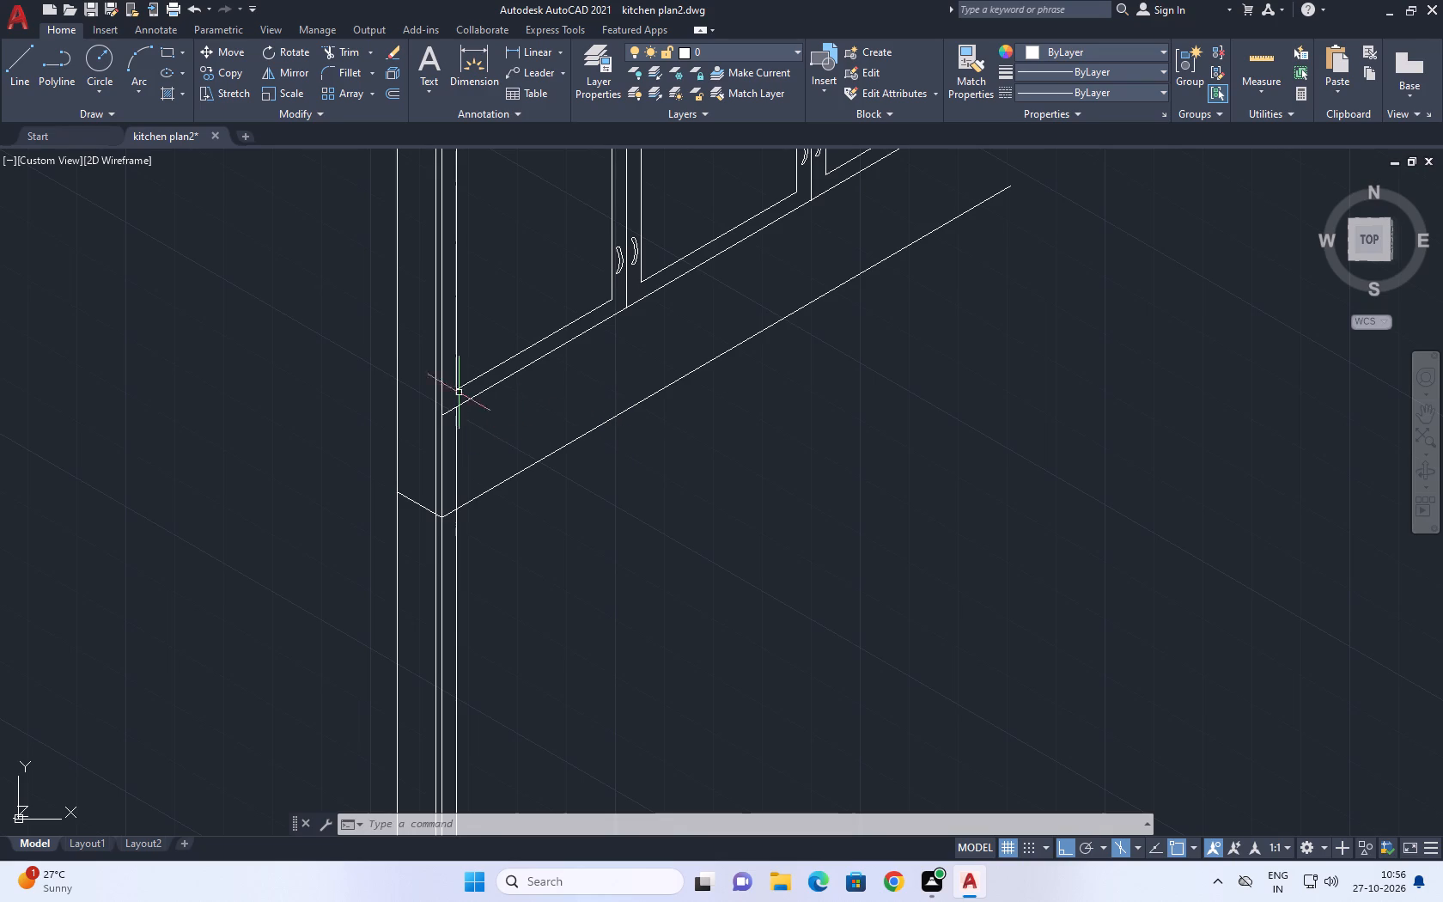
middle_click_drag(456, 474, 571, 558)
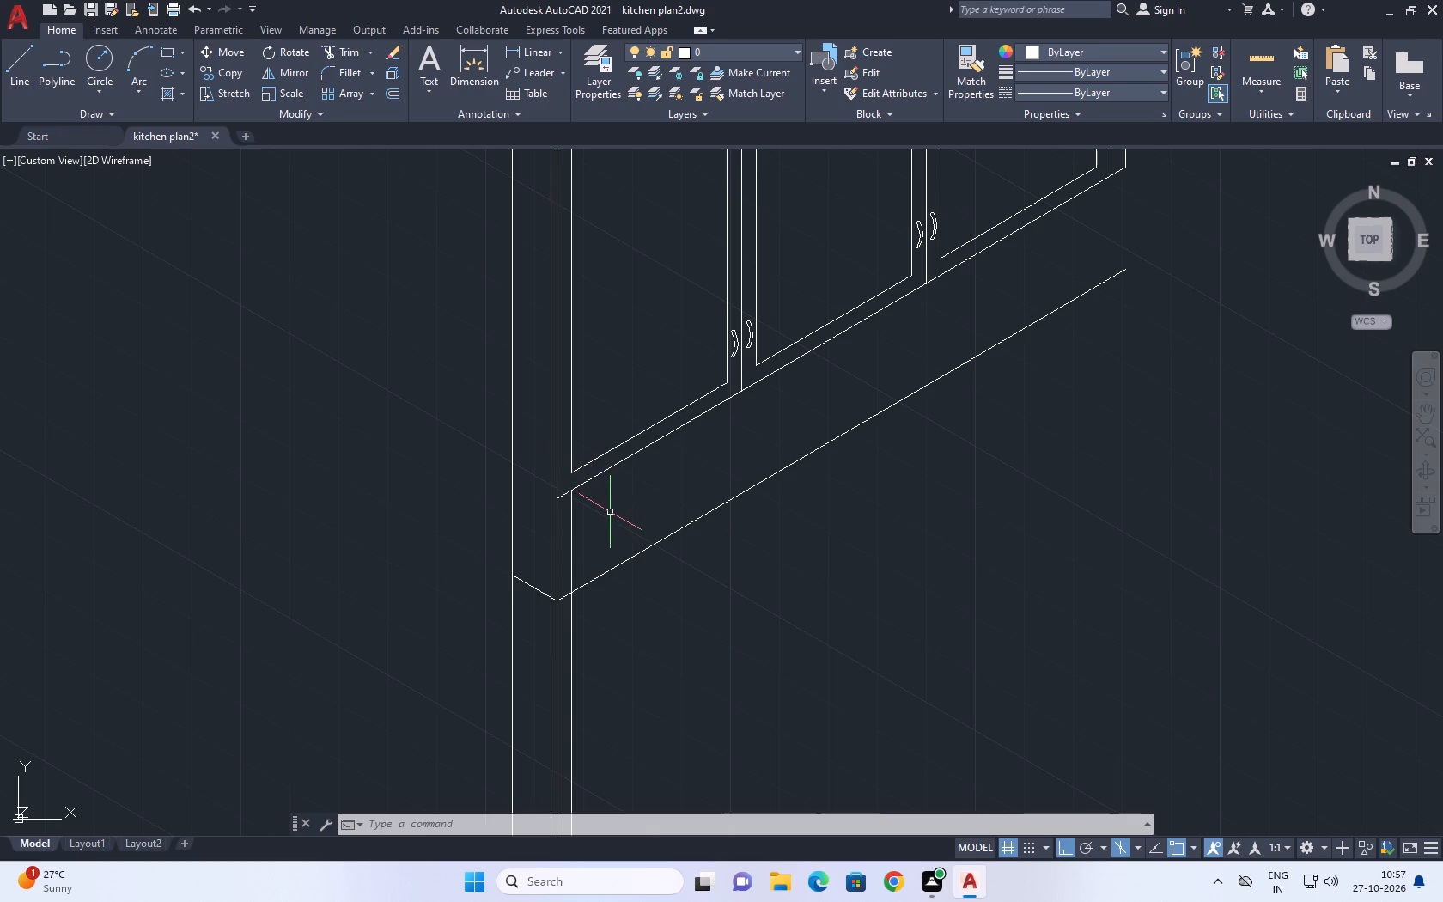
middle_click_drag(594, 571, 517, 570)
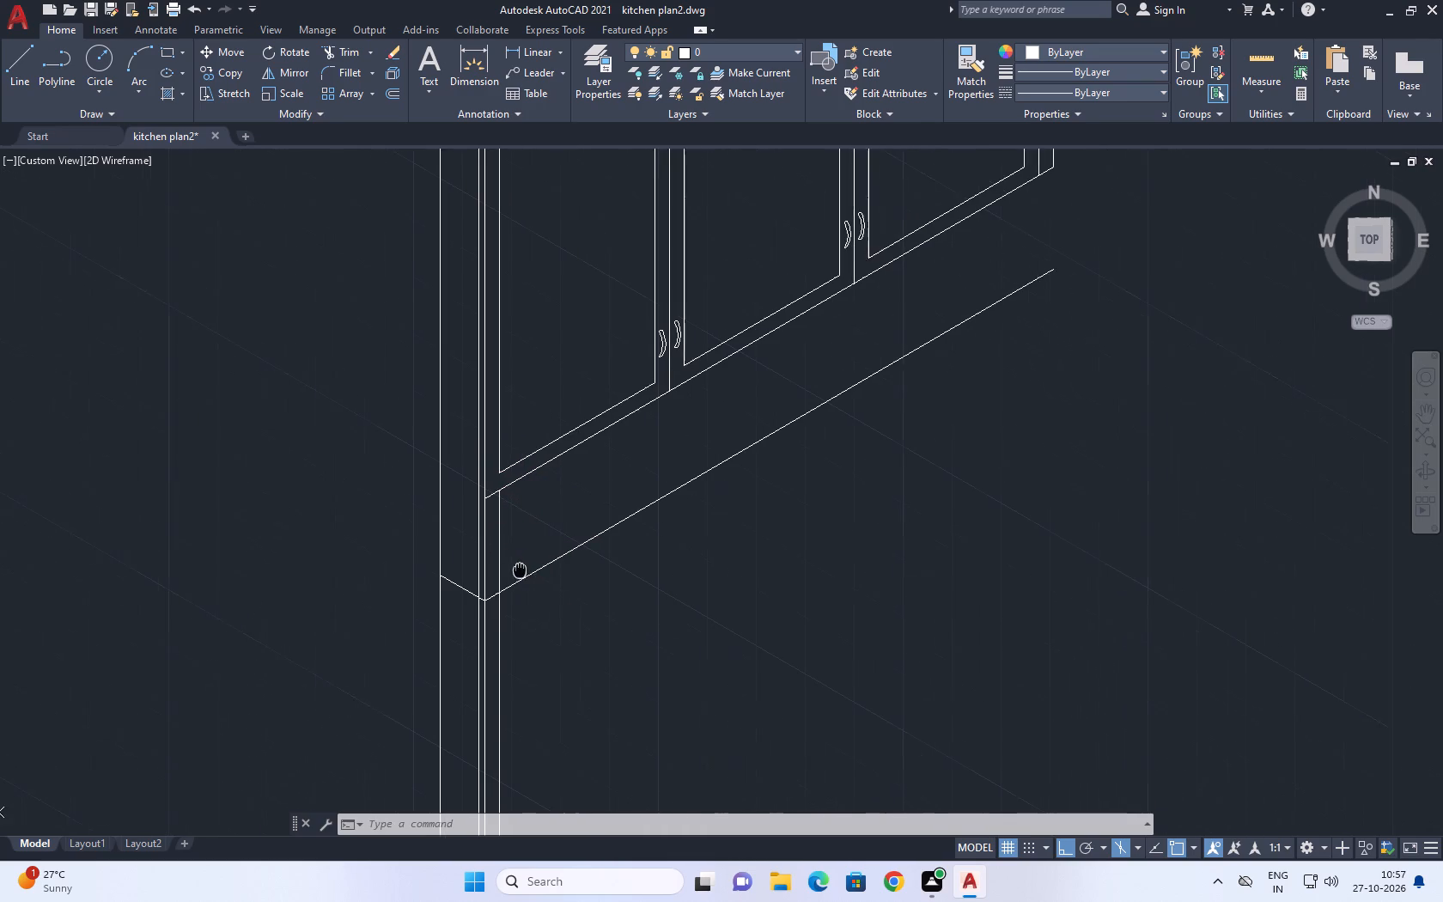
middle_click_drag(517, 570, 428, 639)
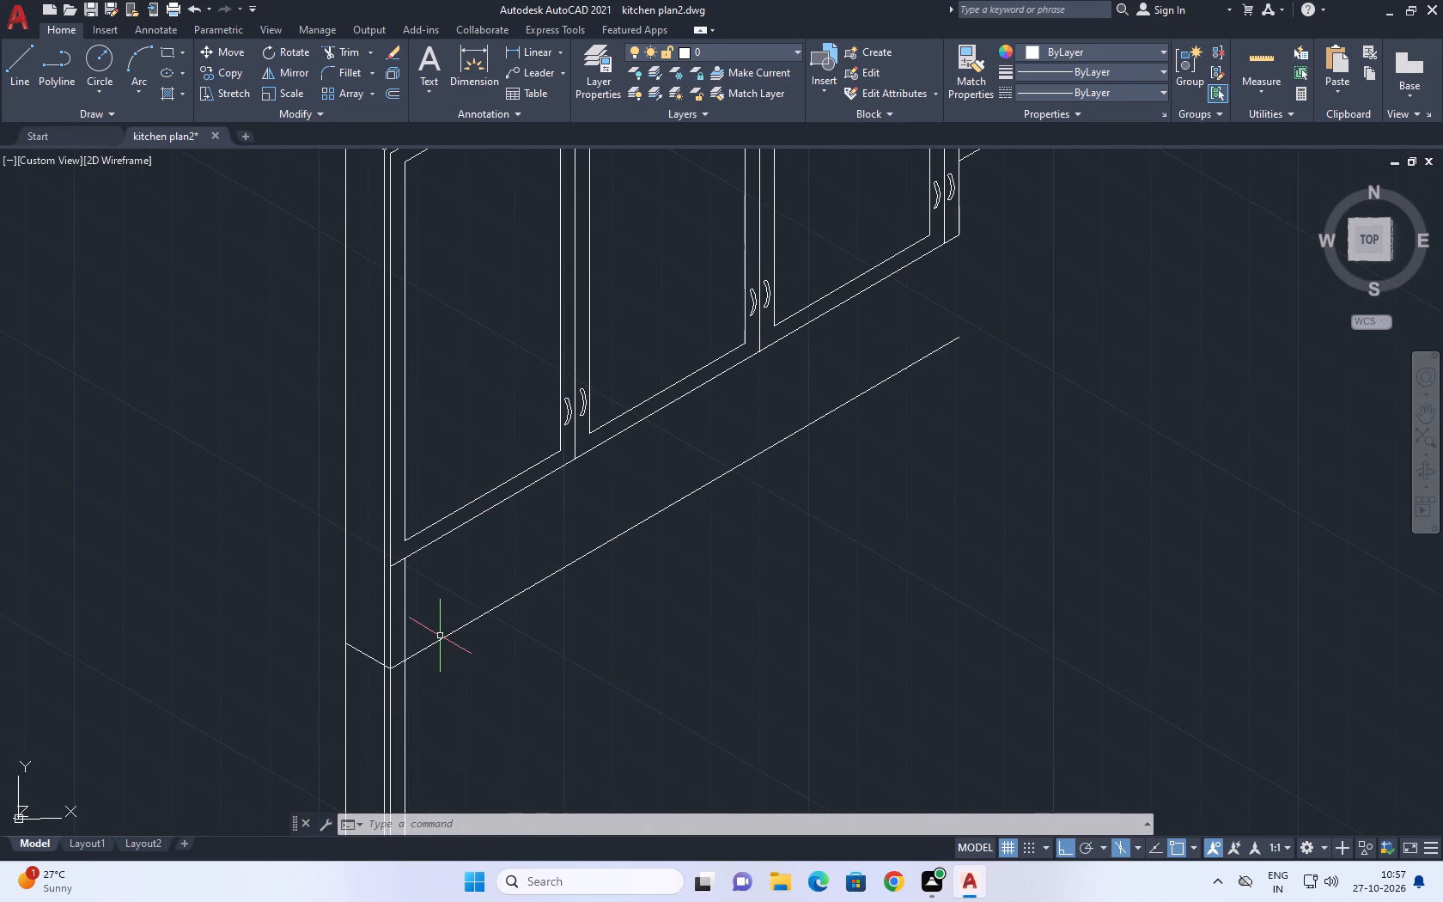
middle_click_drag(459, 639, 406, 635)
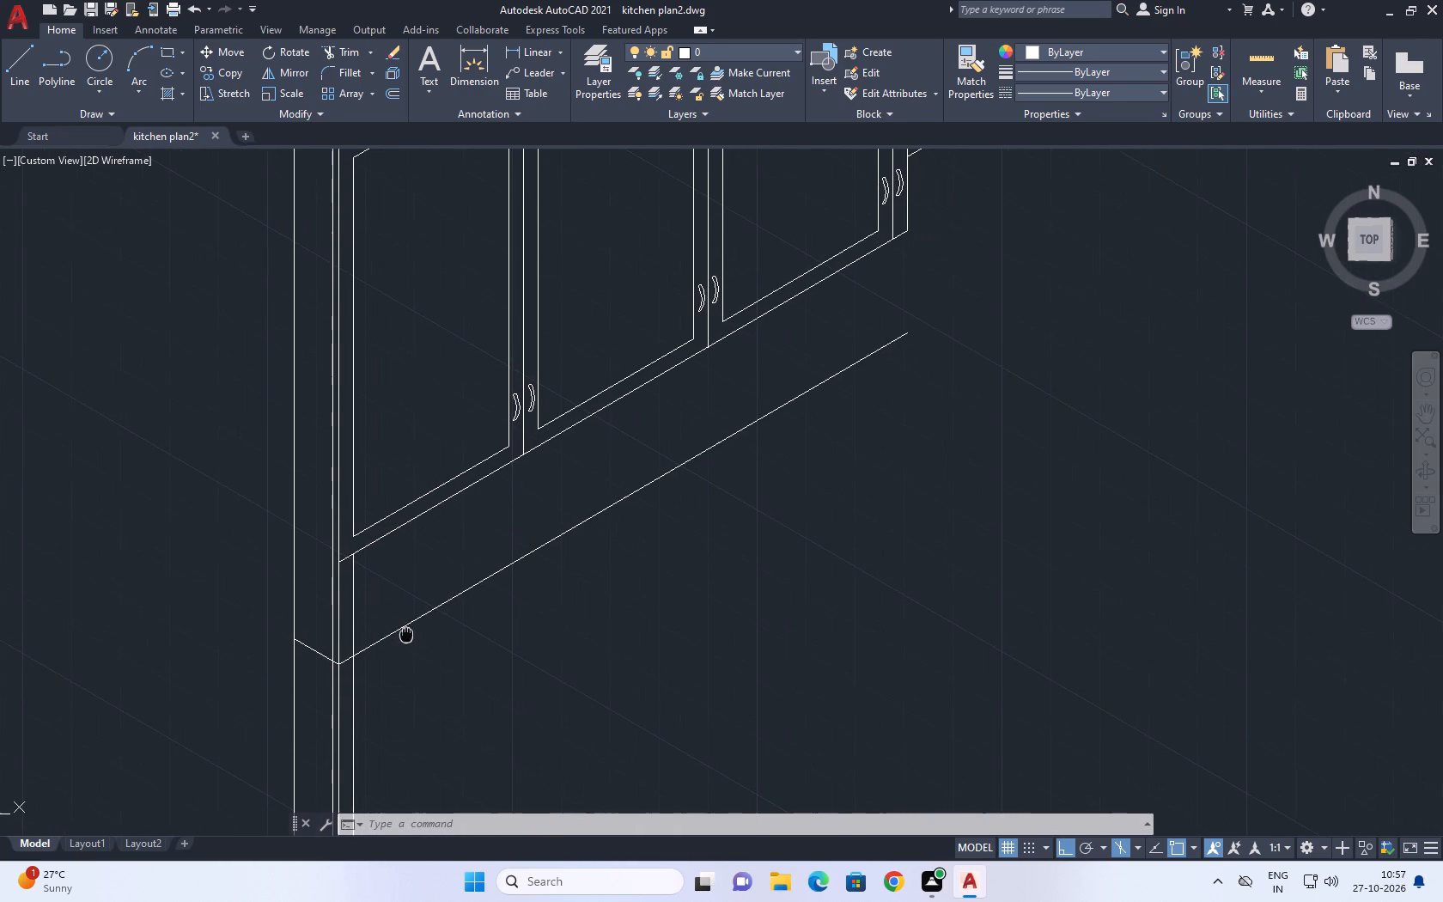
middle_click_drag(406, 635, 401, 632)
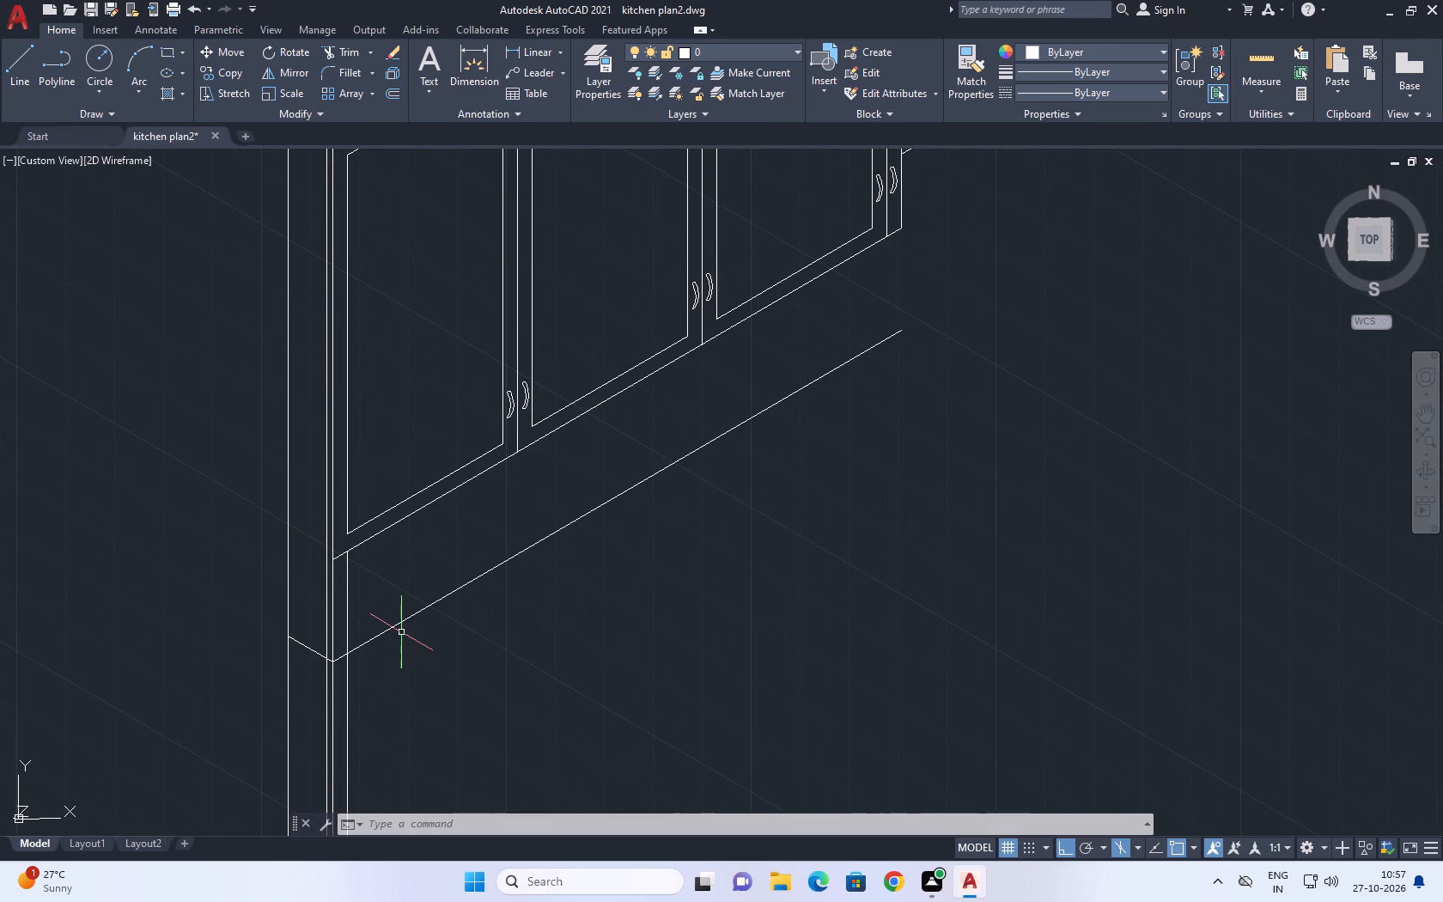
Copy the sloping line beneath the left upper cabinets 2 units straight down, using its lower end as base point.
left_click_drag(447, 643, 421, 619)
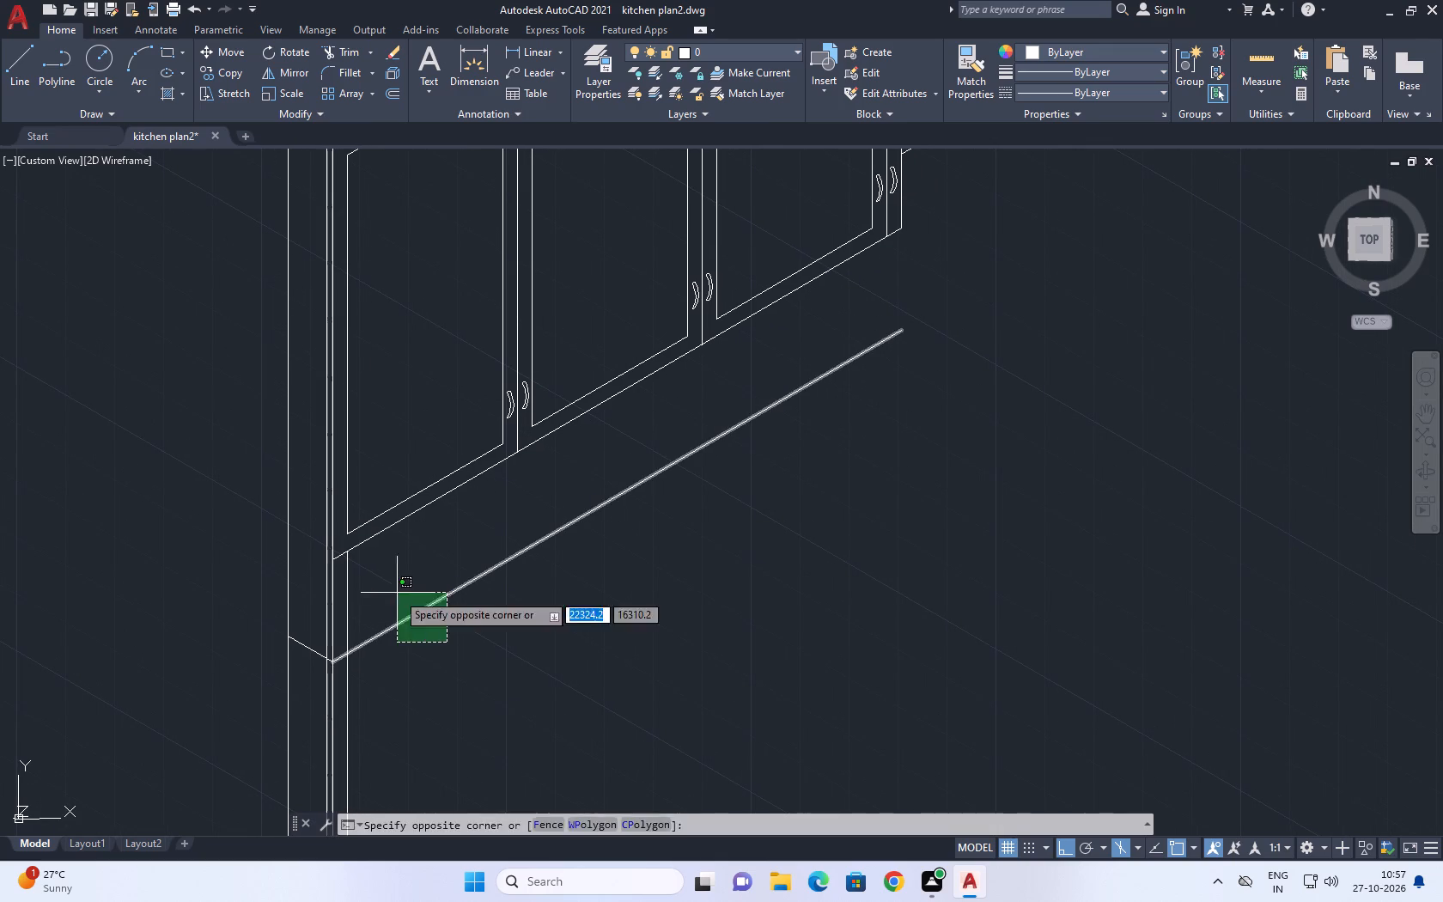
left_click(397, 593)
key("o")
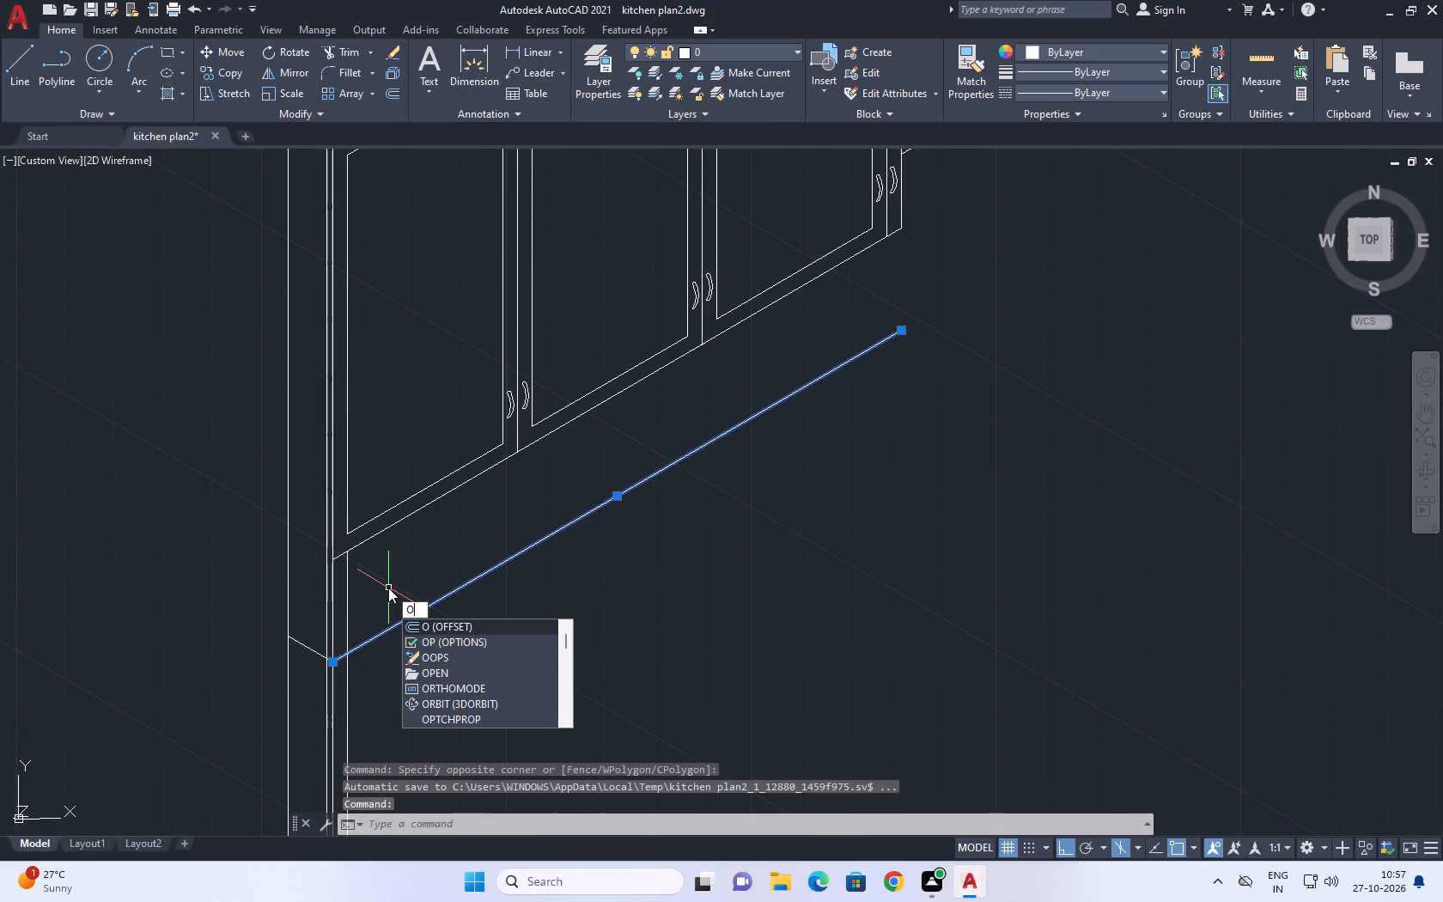
key("BackSpace")
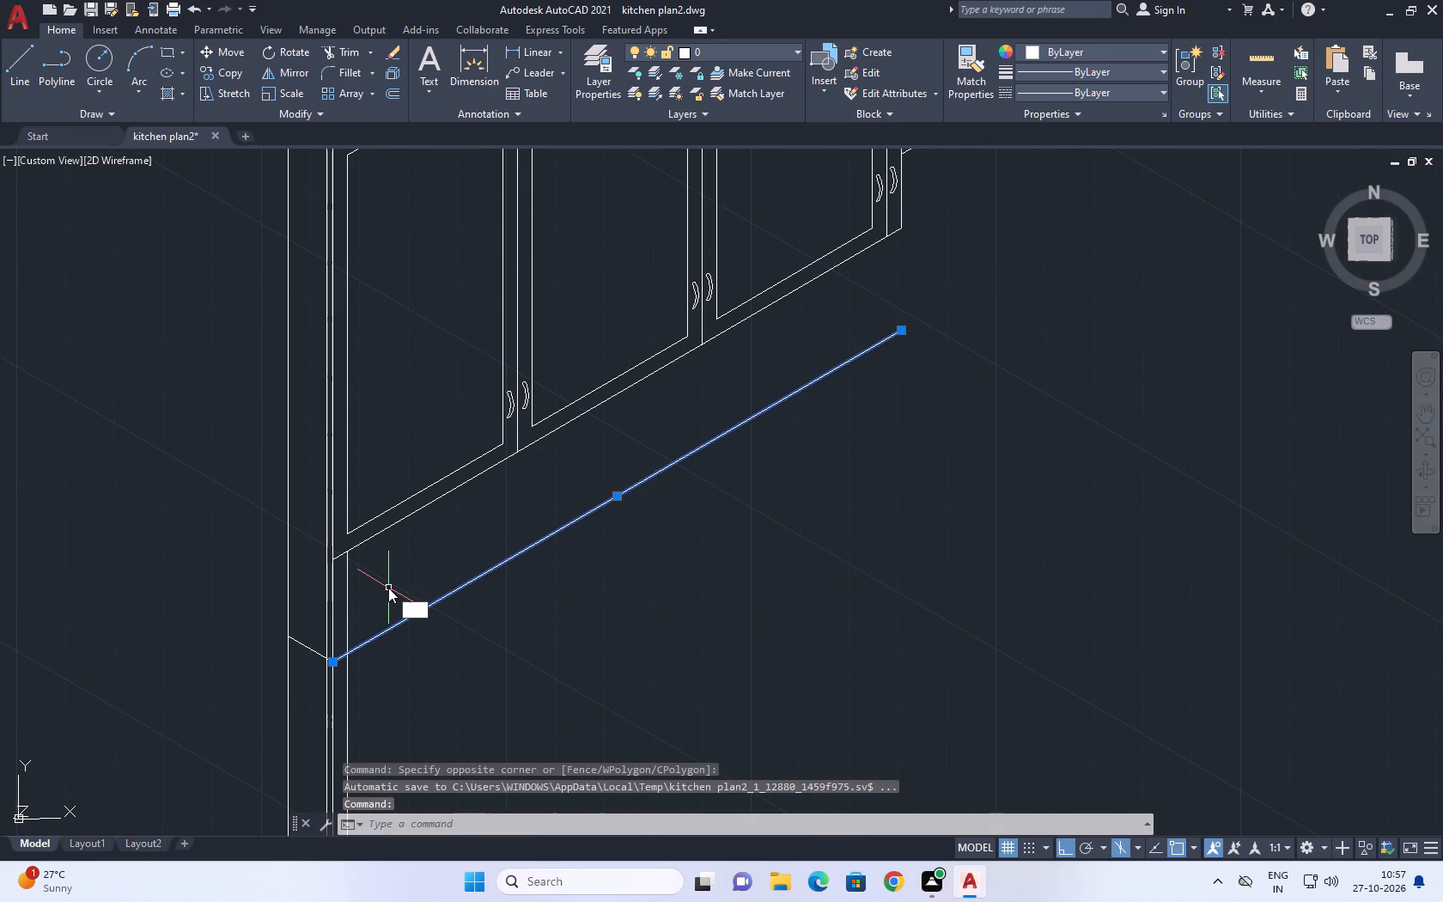
type("co")
key("space")
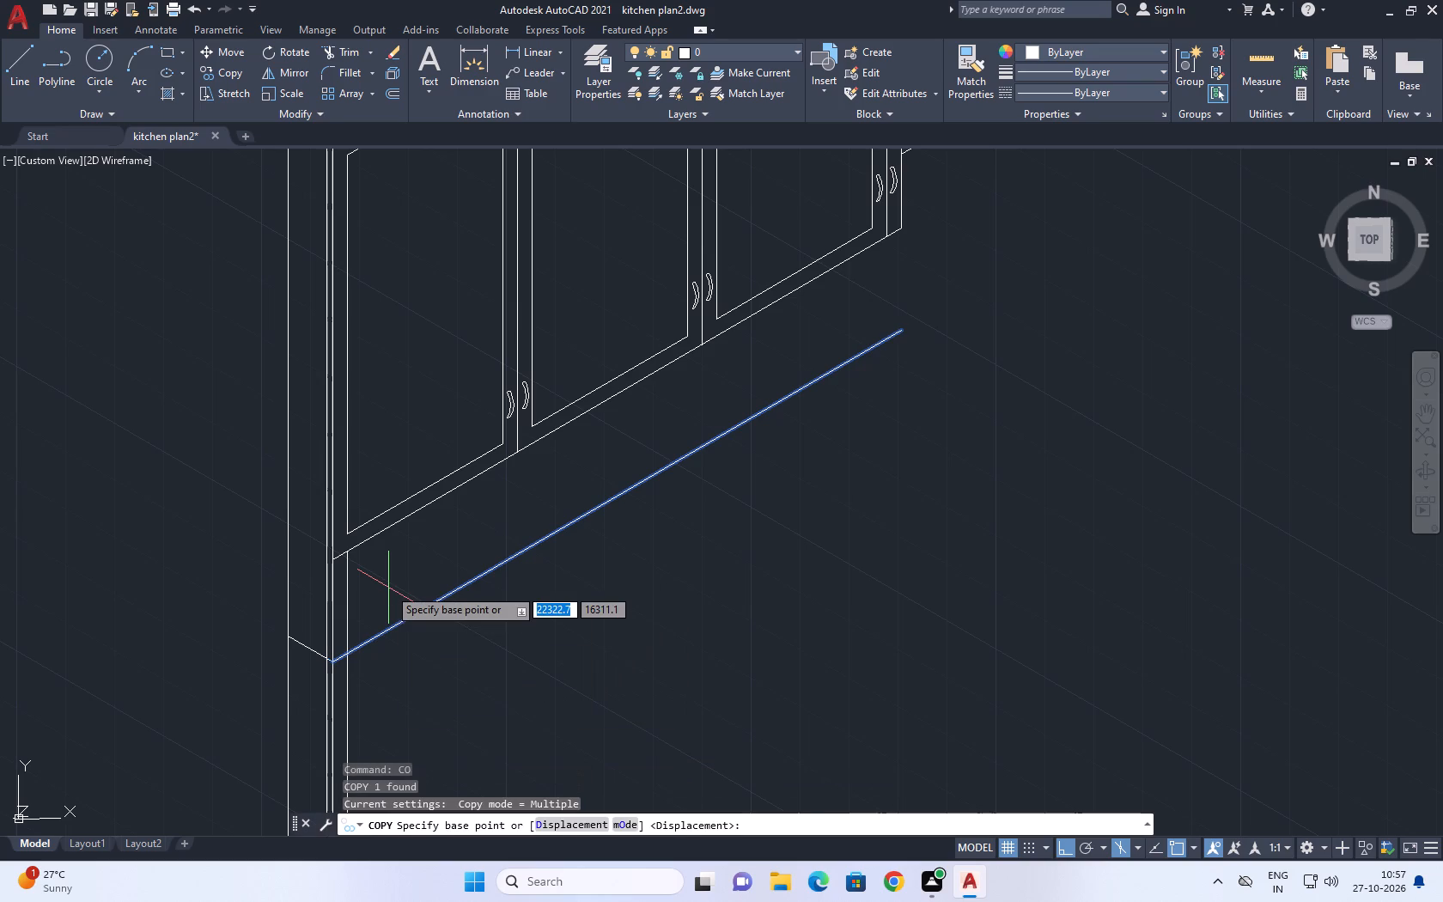
middle_click_drag(147, 588, 214, 483)
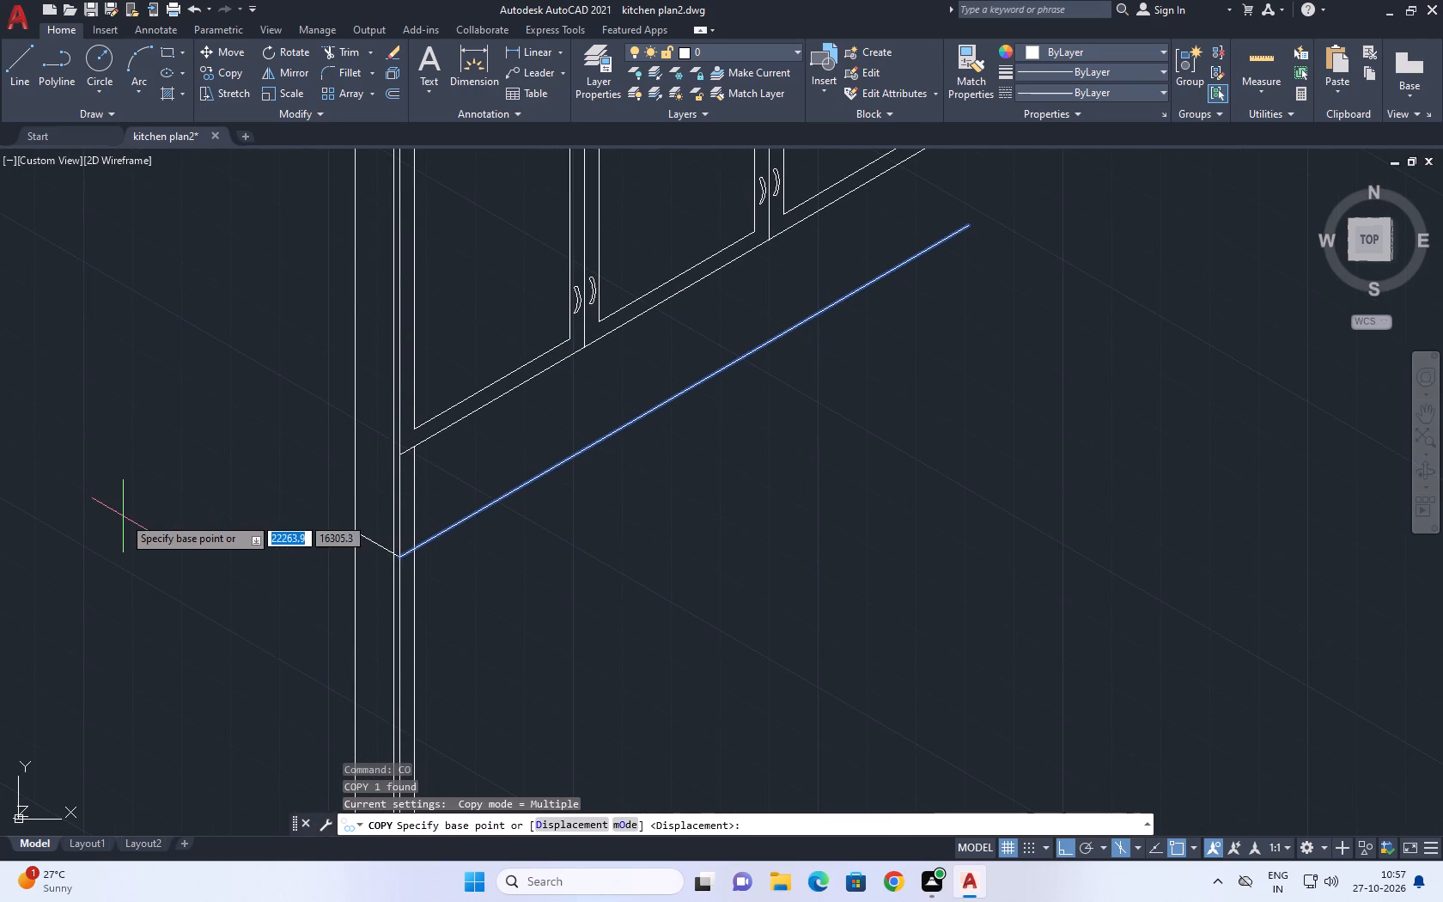
middle_click_drag(48, 520, 103, 446)
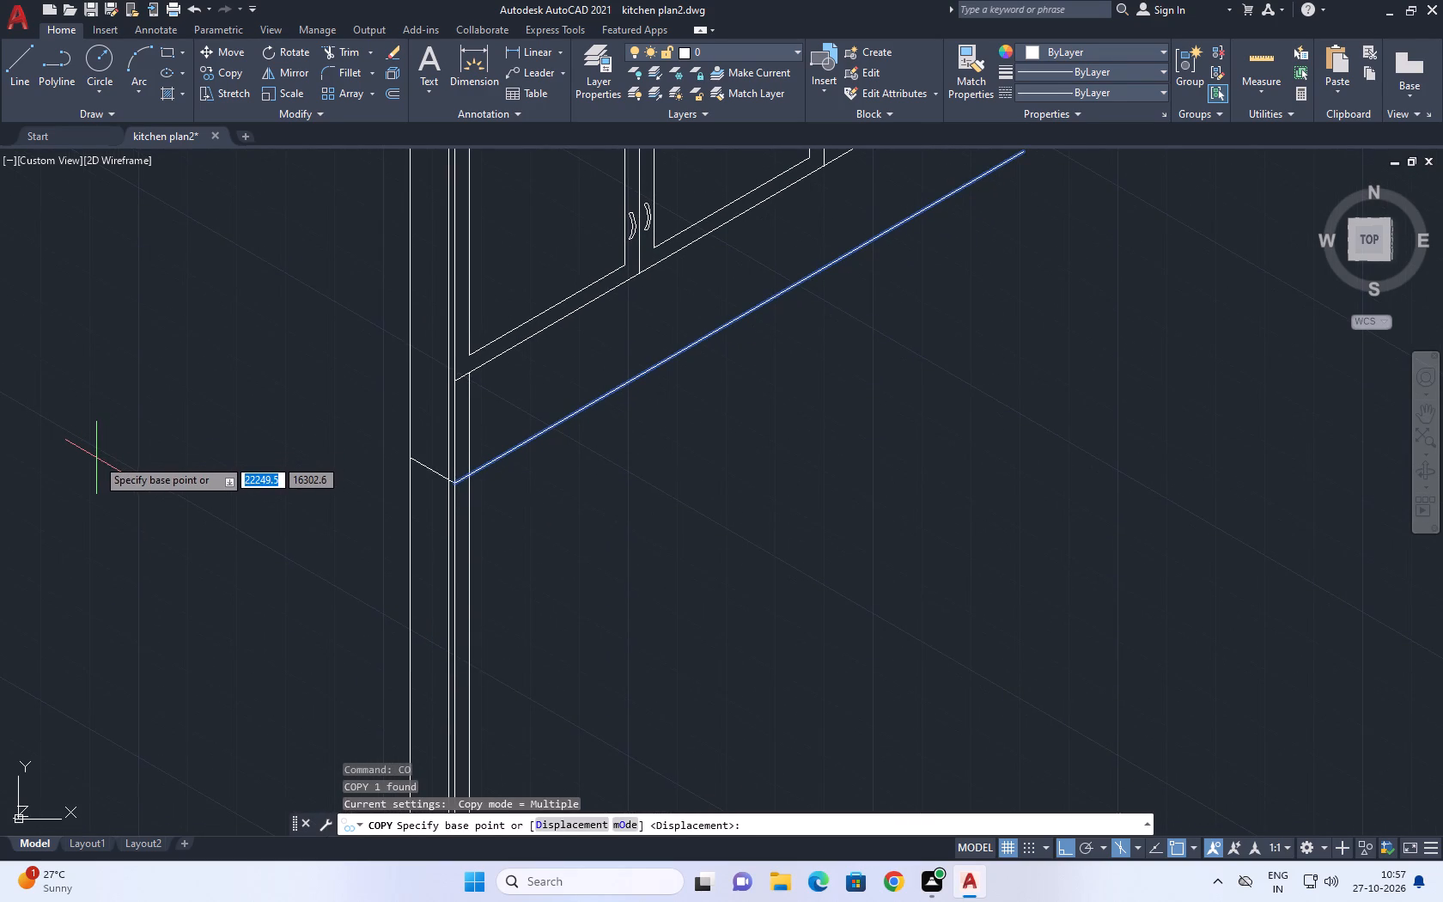
scroll(454, 491, "up", 2)
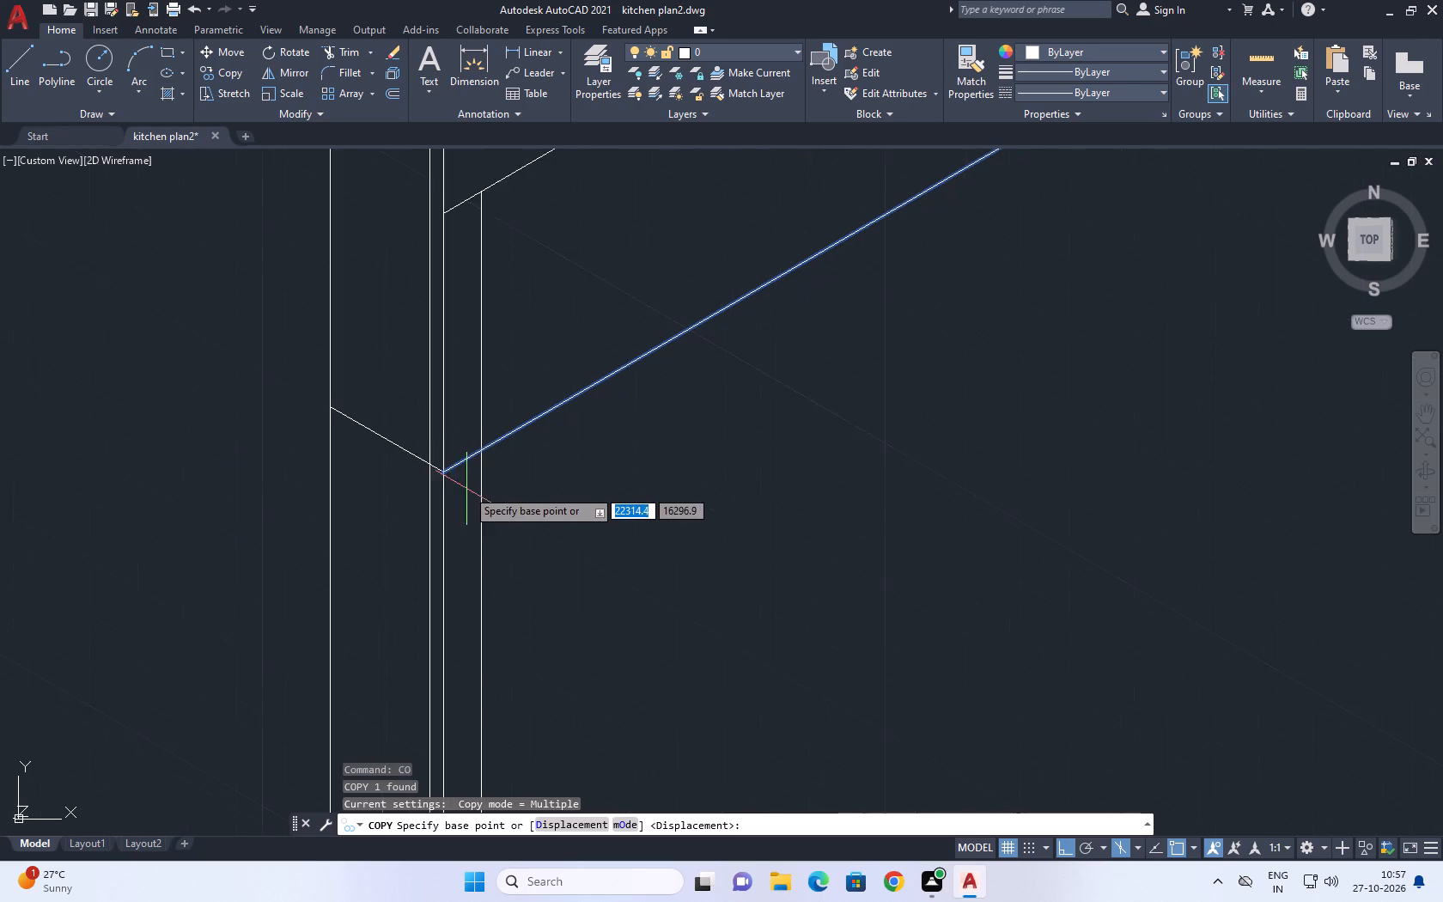
scroll(466, 489, "up", 1)
left_click(424, 463)
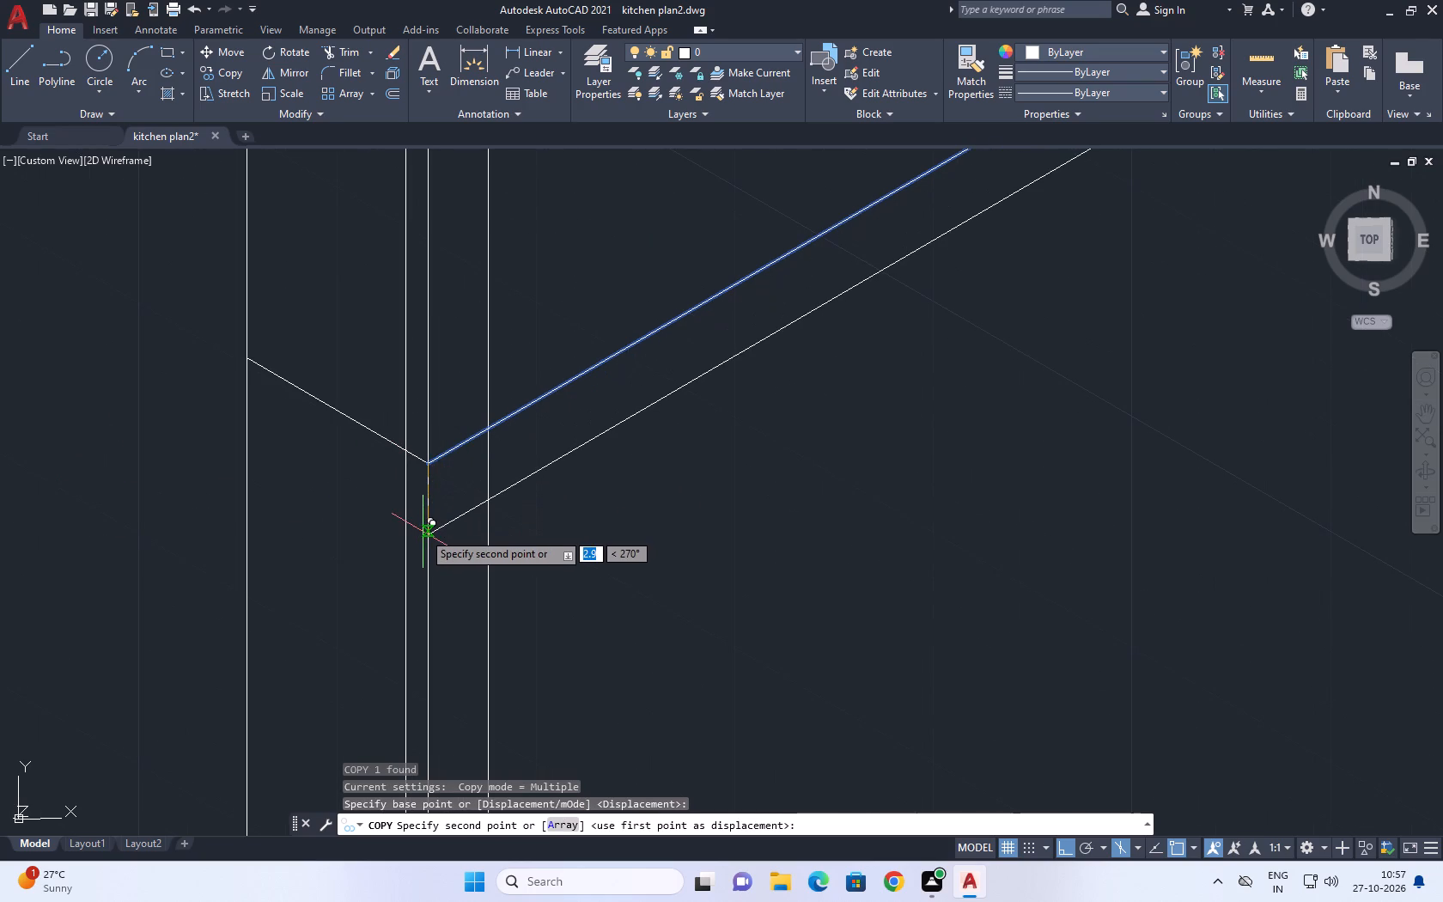
key("2")
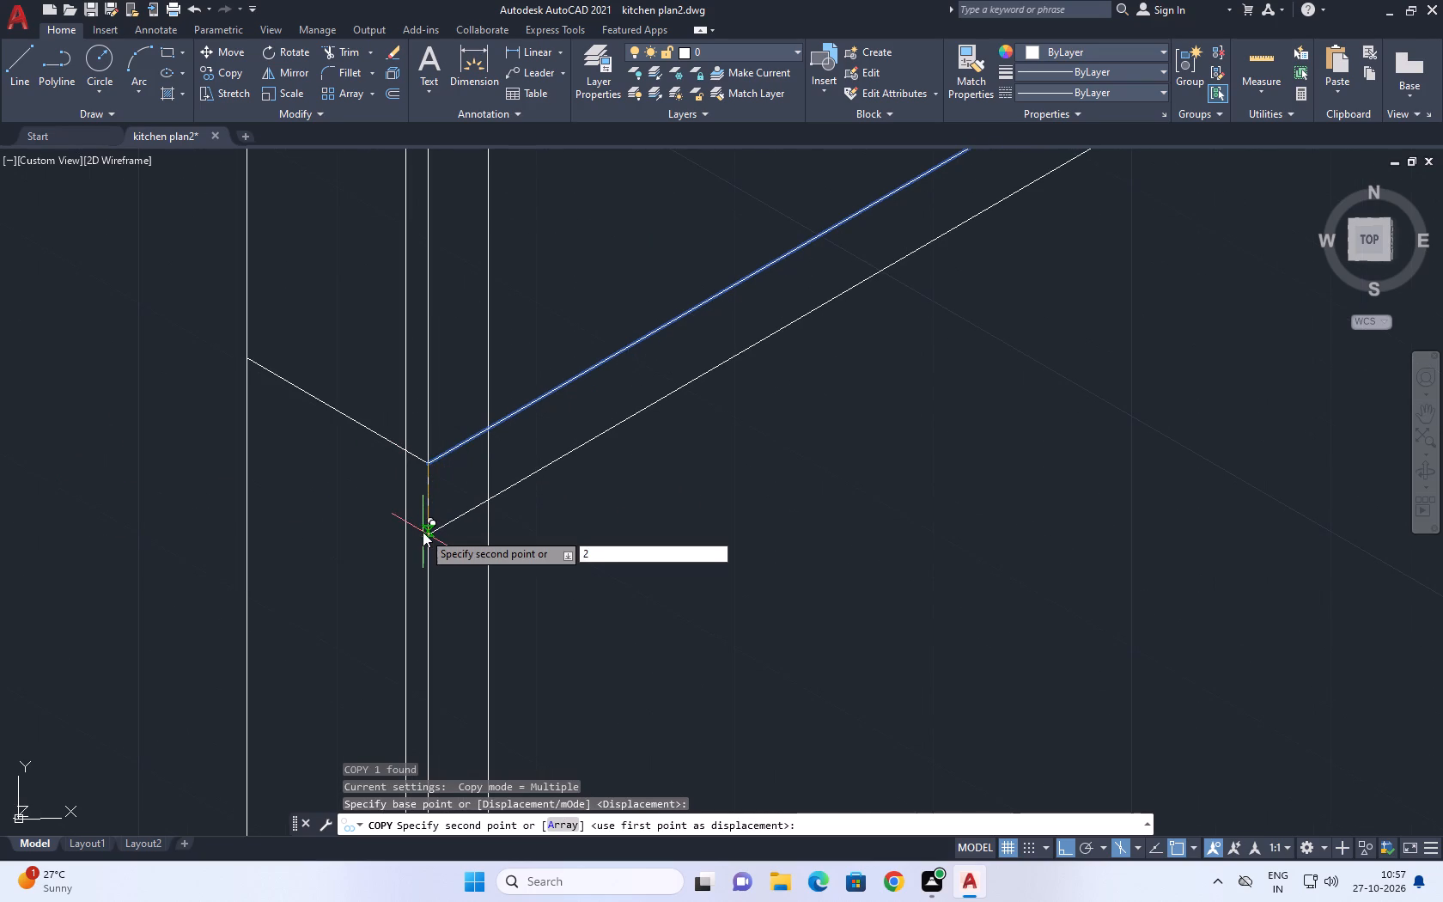
key("Return")
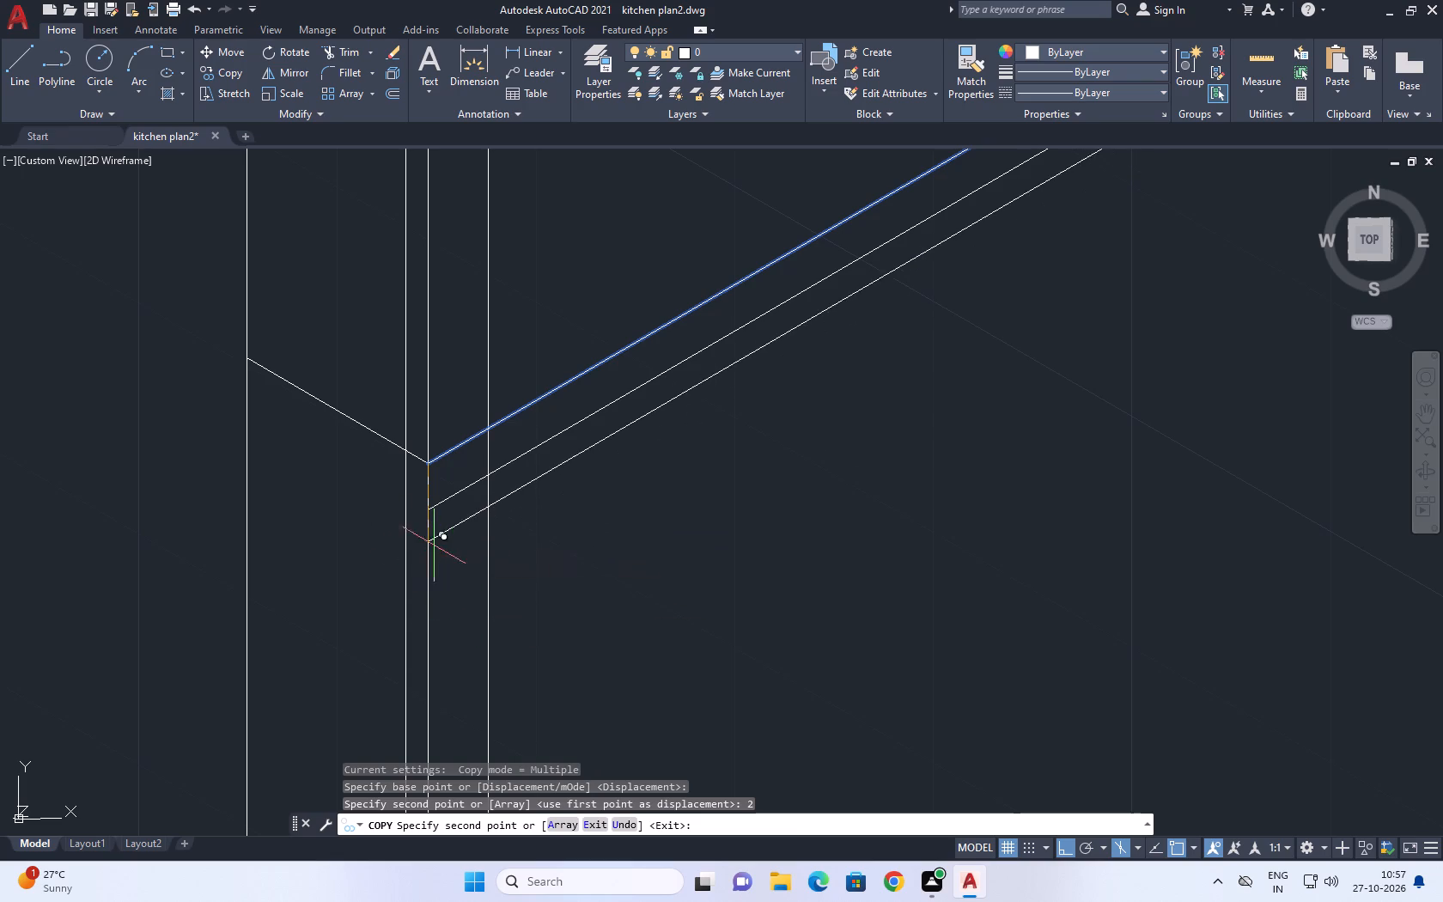
key("Escape")
Copy the end panel's short 150° line down from the corner to the lower end of the new parallel line.
scroll(446, 533, "down", 2)
scroll(399, 494, "up", 2)
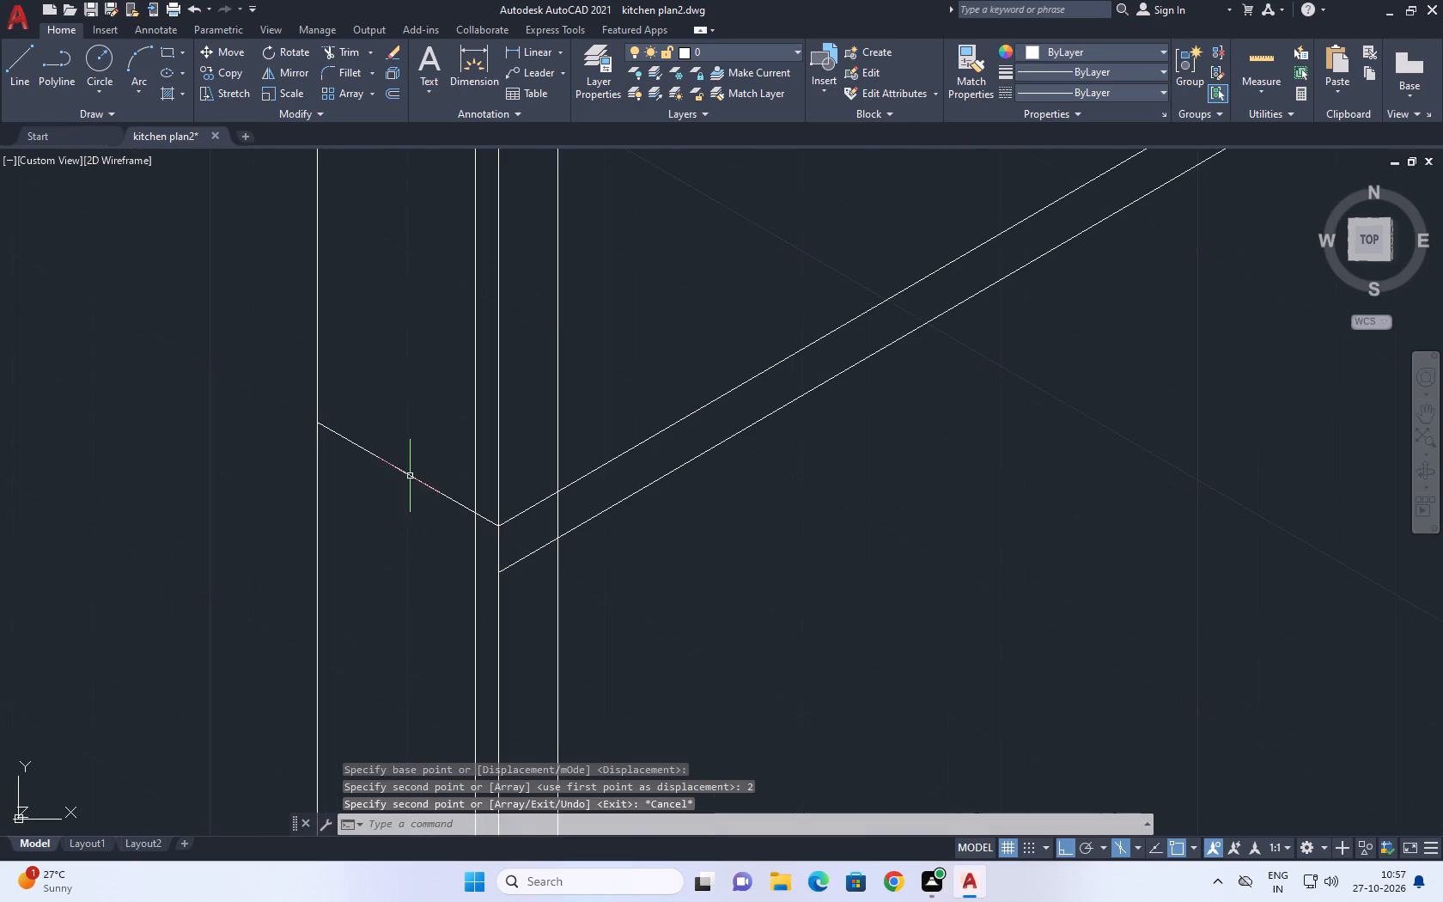
left_click(410, 474)
type("co")
key("space")
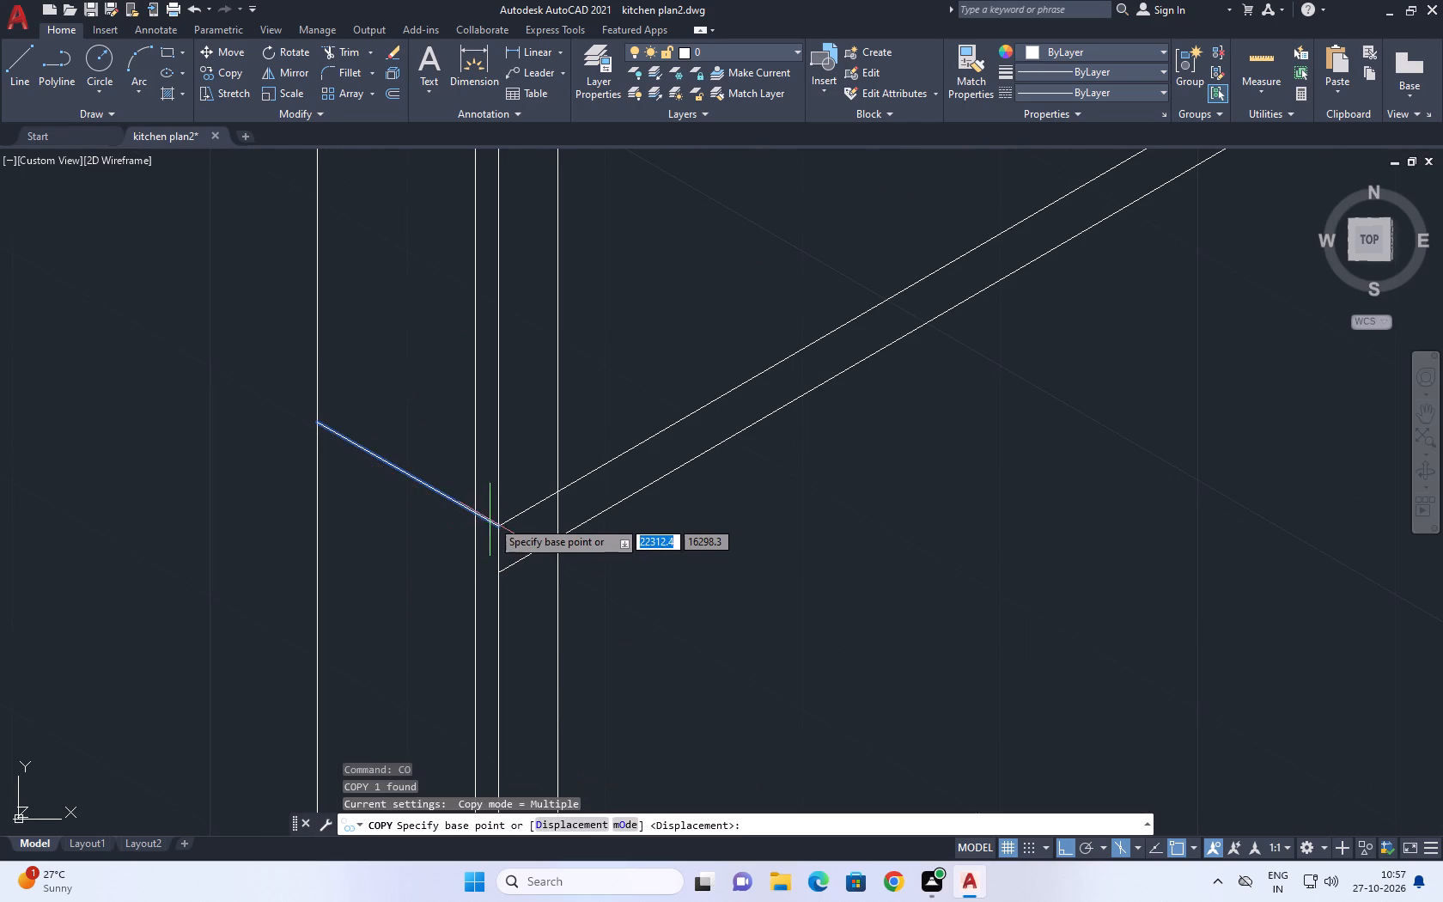
left_click(498, 524)
left_click(496, 575)
key("Escape")
Extend the two end verticals of the cabinets beside the range hood to the upper sloping line, and the door's inner vertical to the cabinet bottom.
scroll(478, 453, "down", 4)
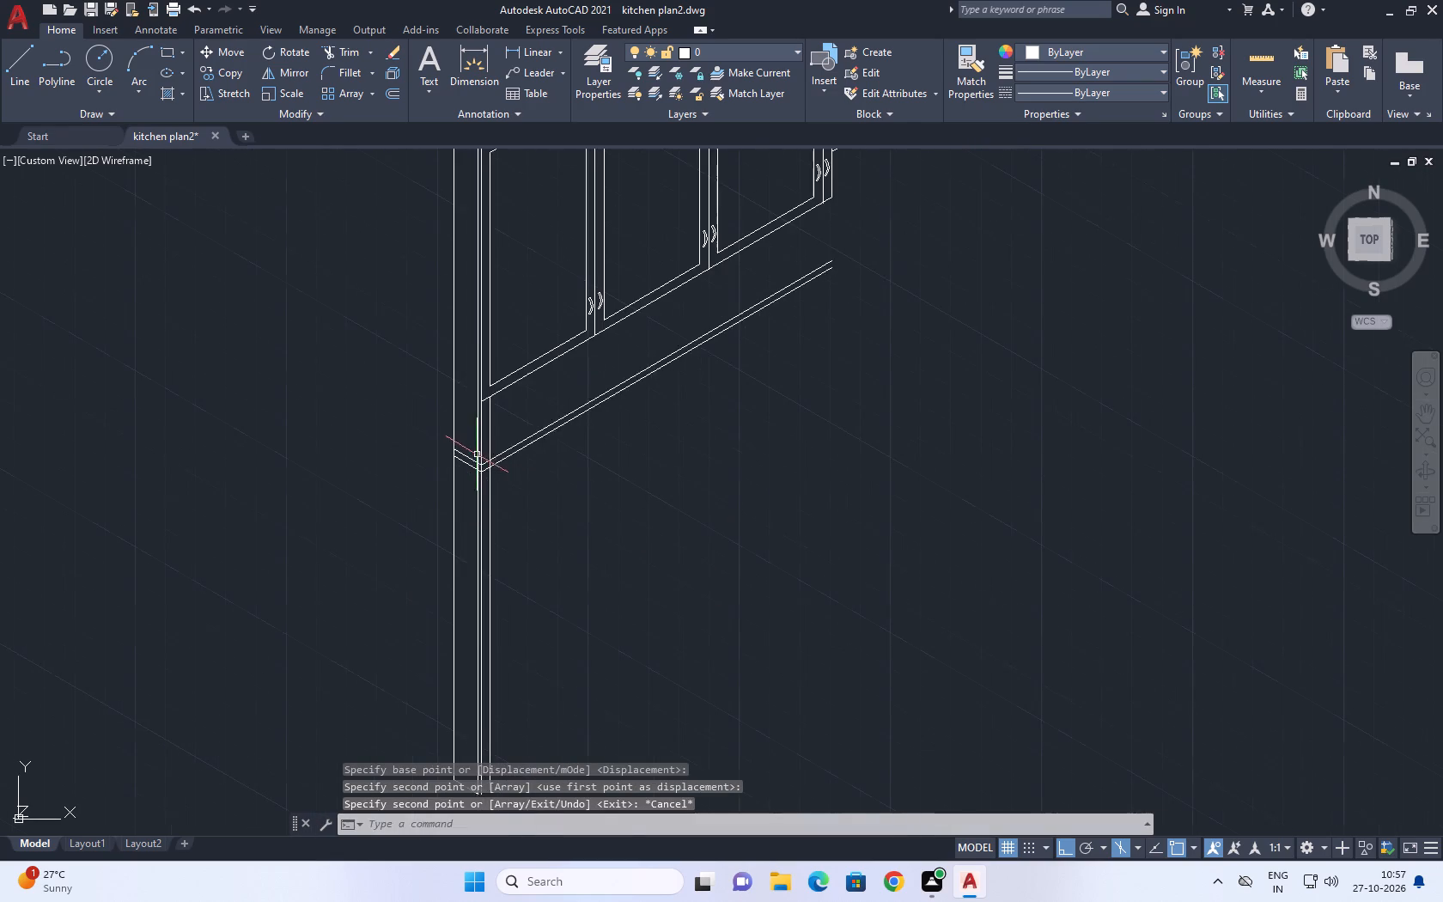
middle_click_drag(533, 399, 480, 462)
middle_click_drag(508, 460, 449, 578)
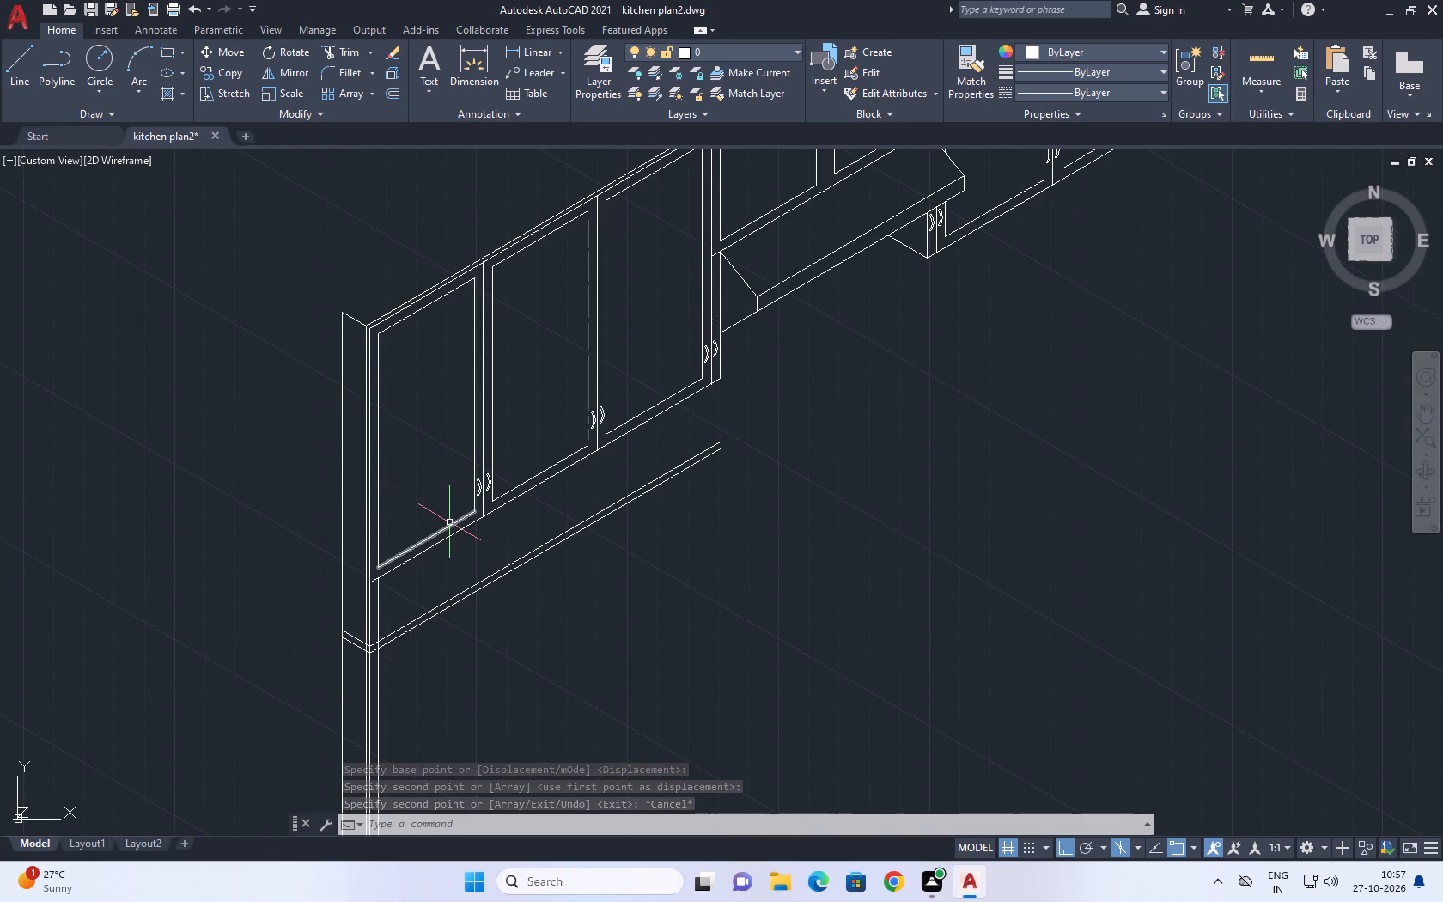
scroll(454, 519, "down", 1)
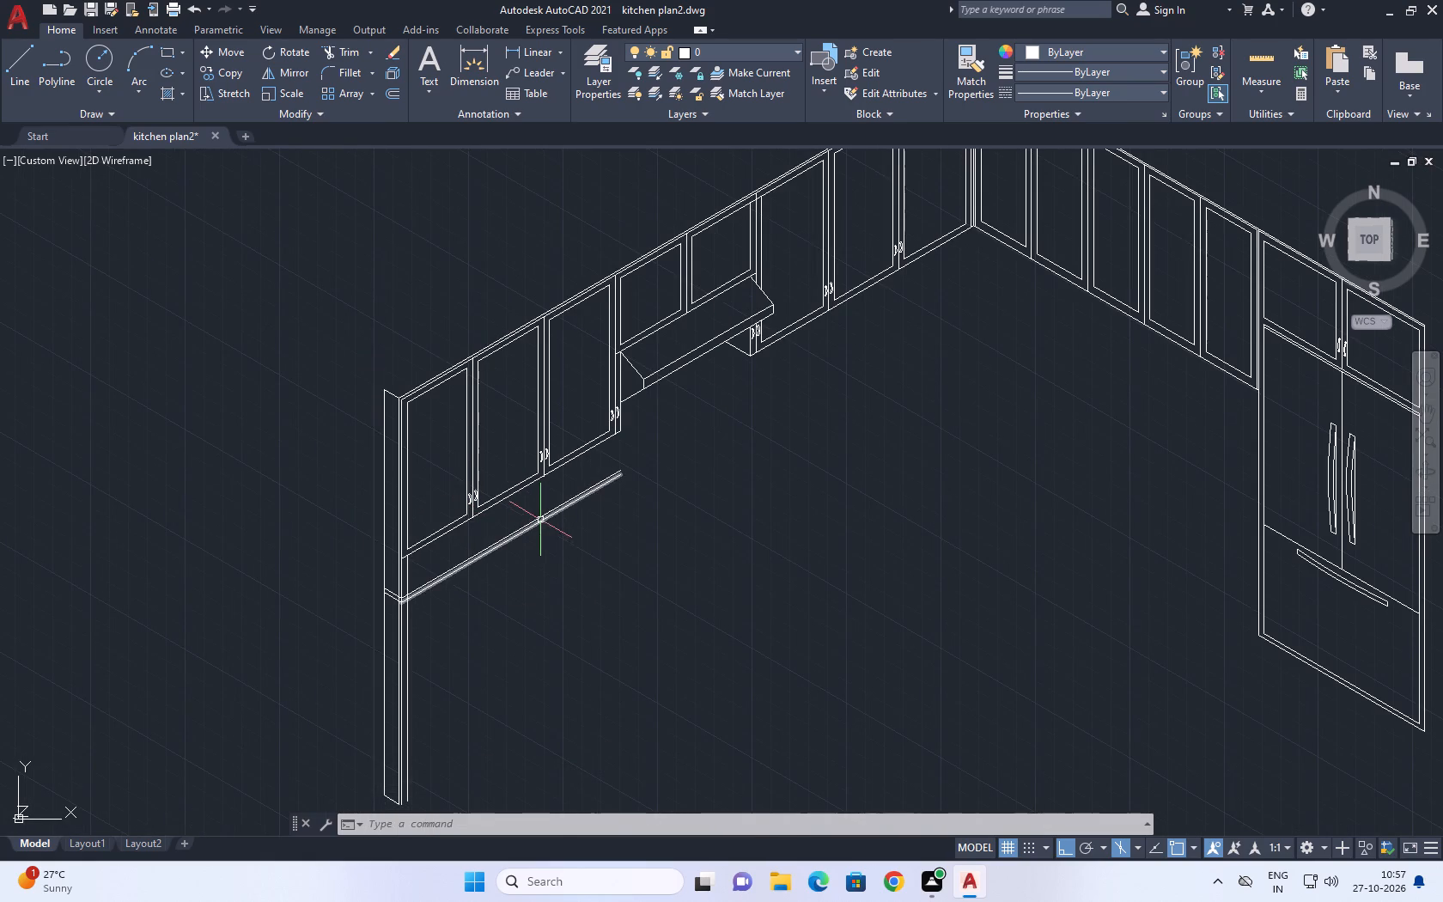
middle_click_drag(563, 525, 567, 551)
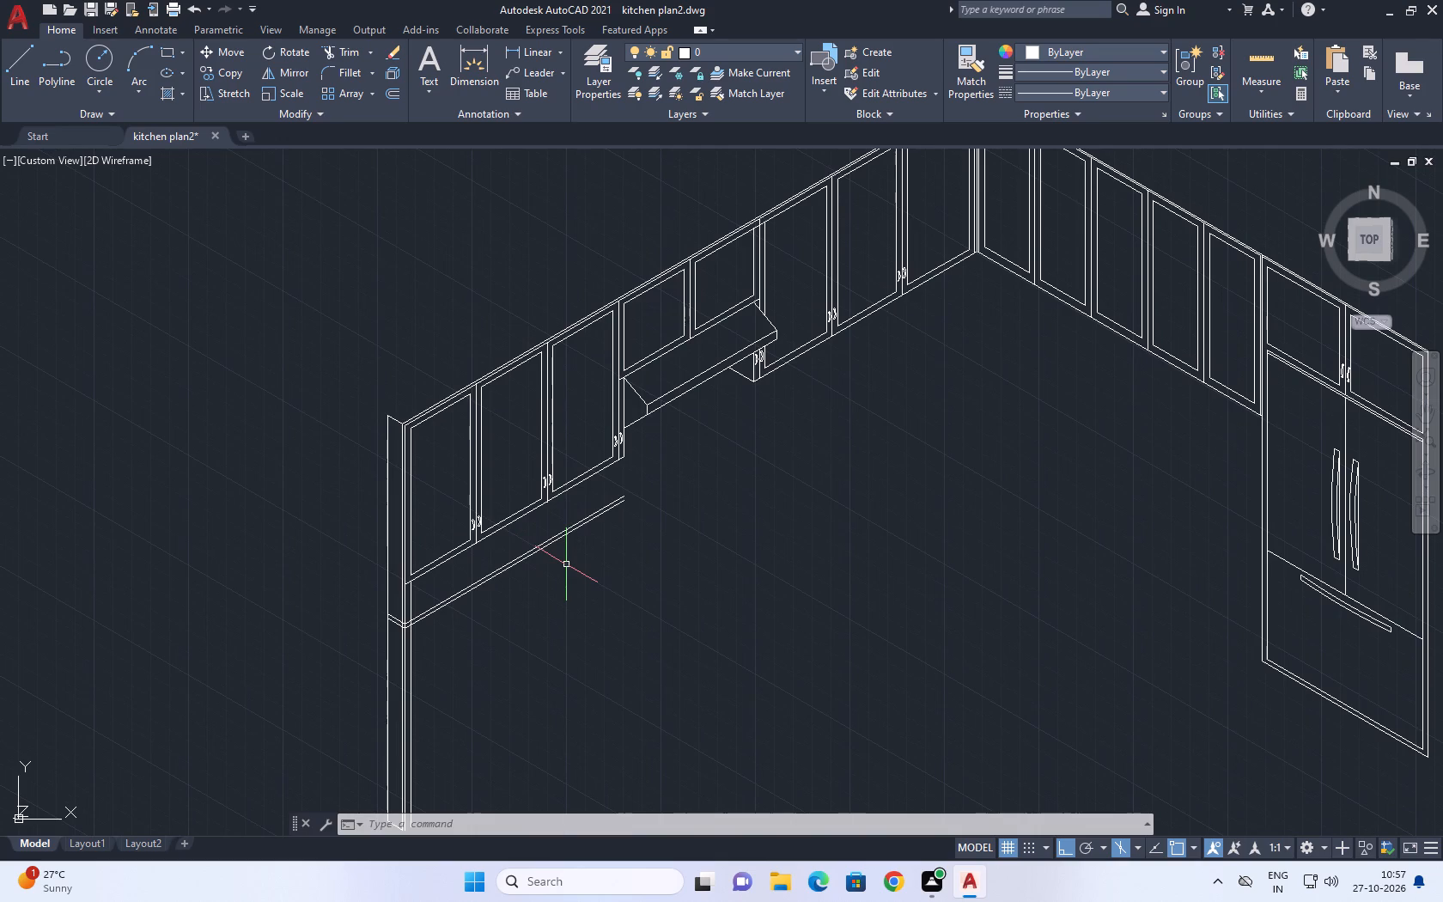
middle_click_drag(504, 580, 521, 541)
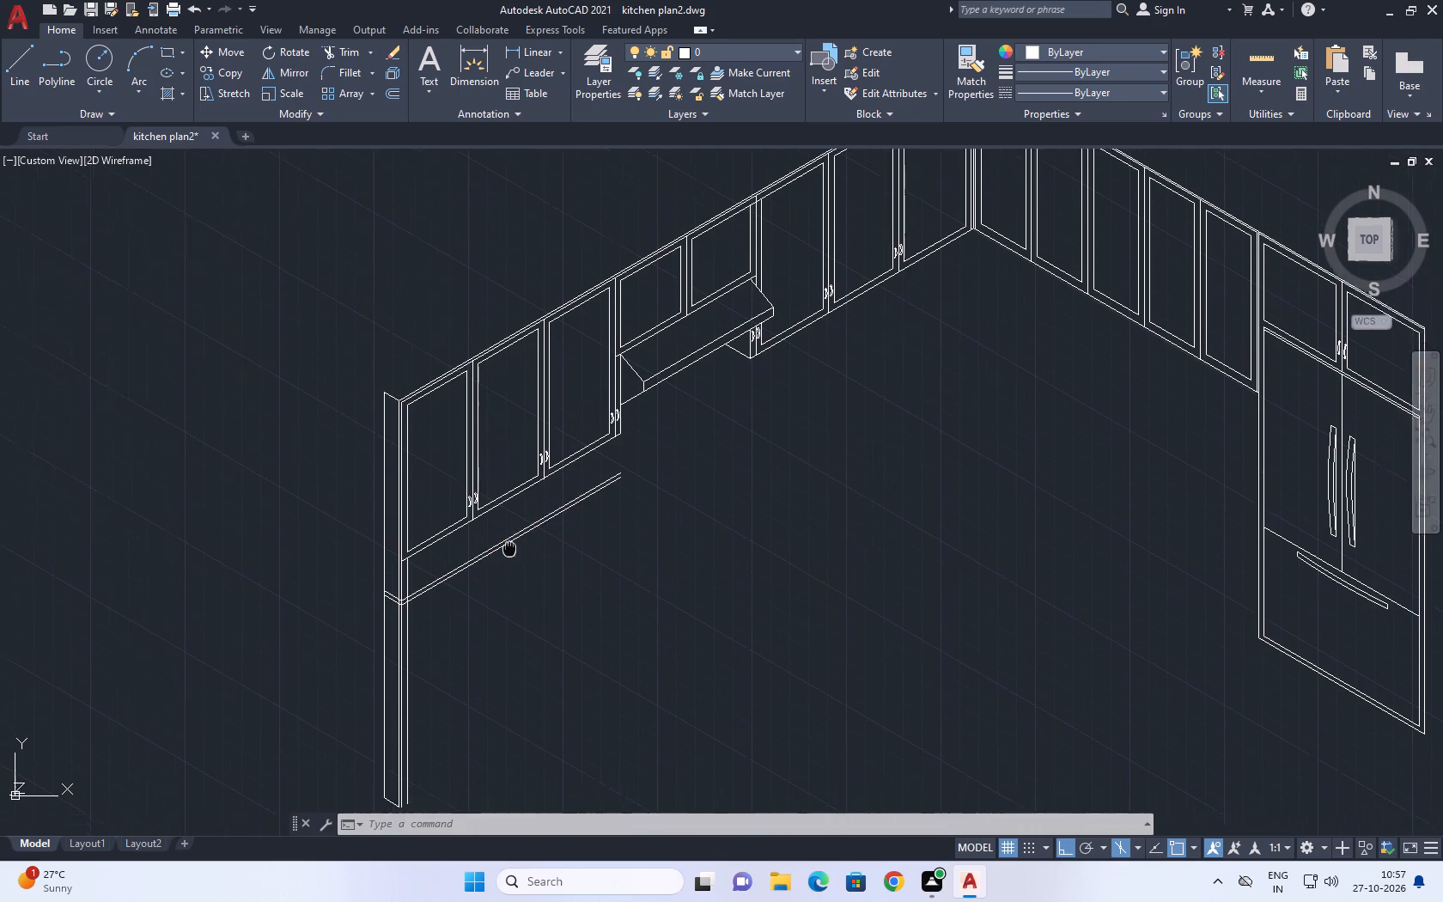
middle_click_drag(521, 541, 538, 529)
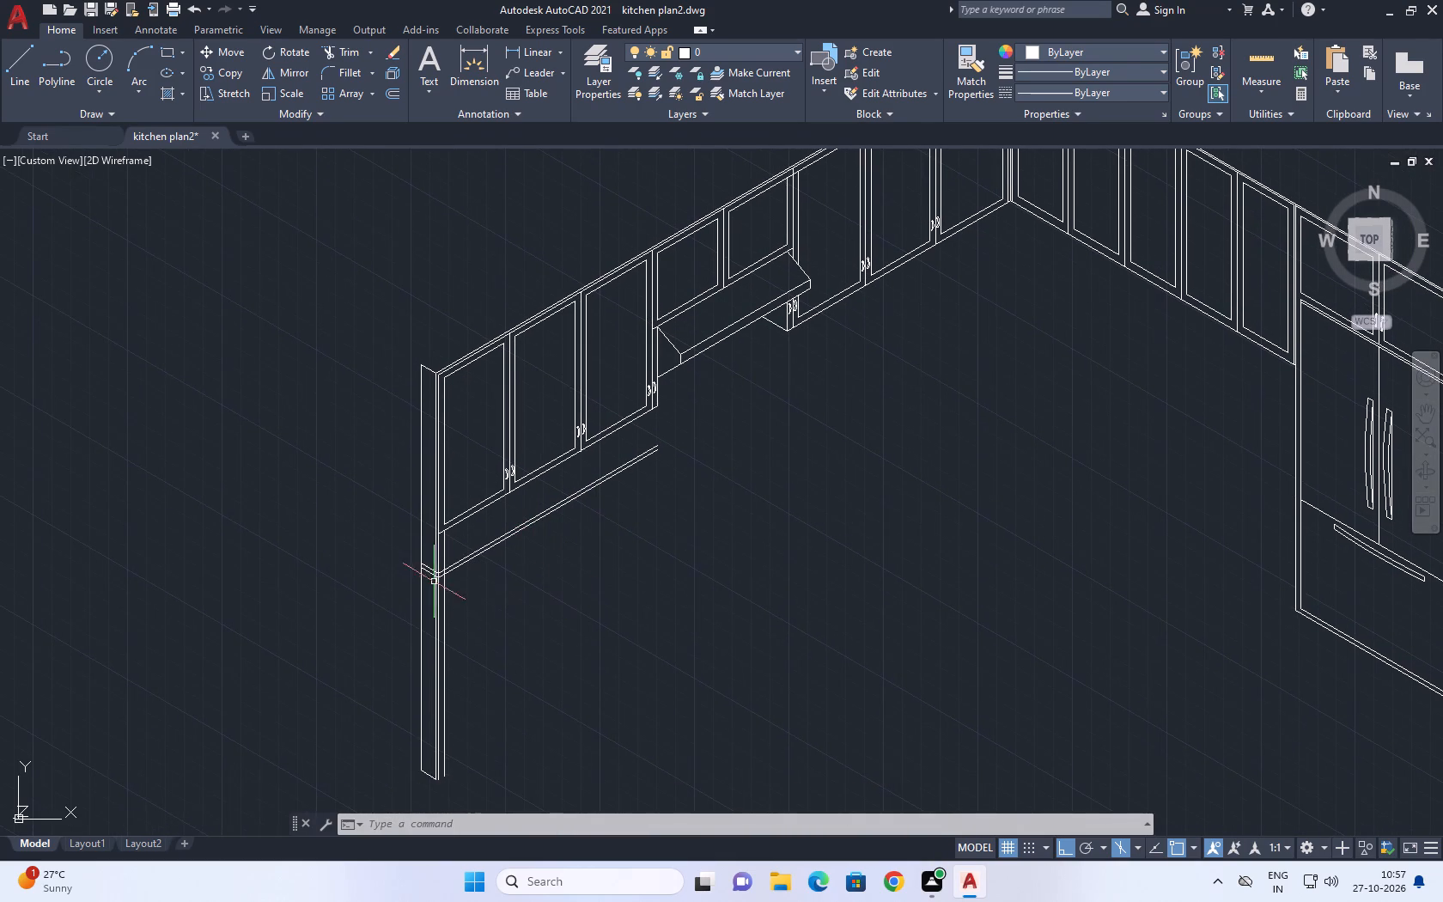
middle_click_drag(600, 492, 612, 545)
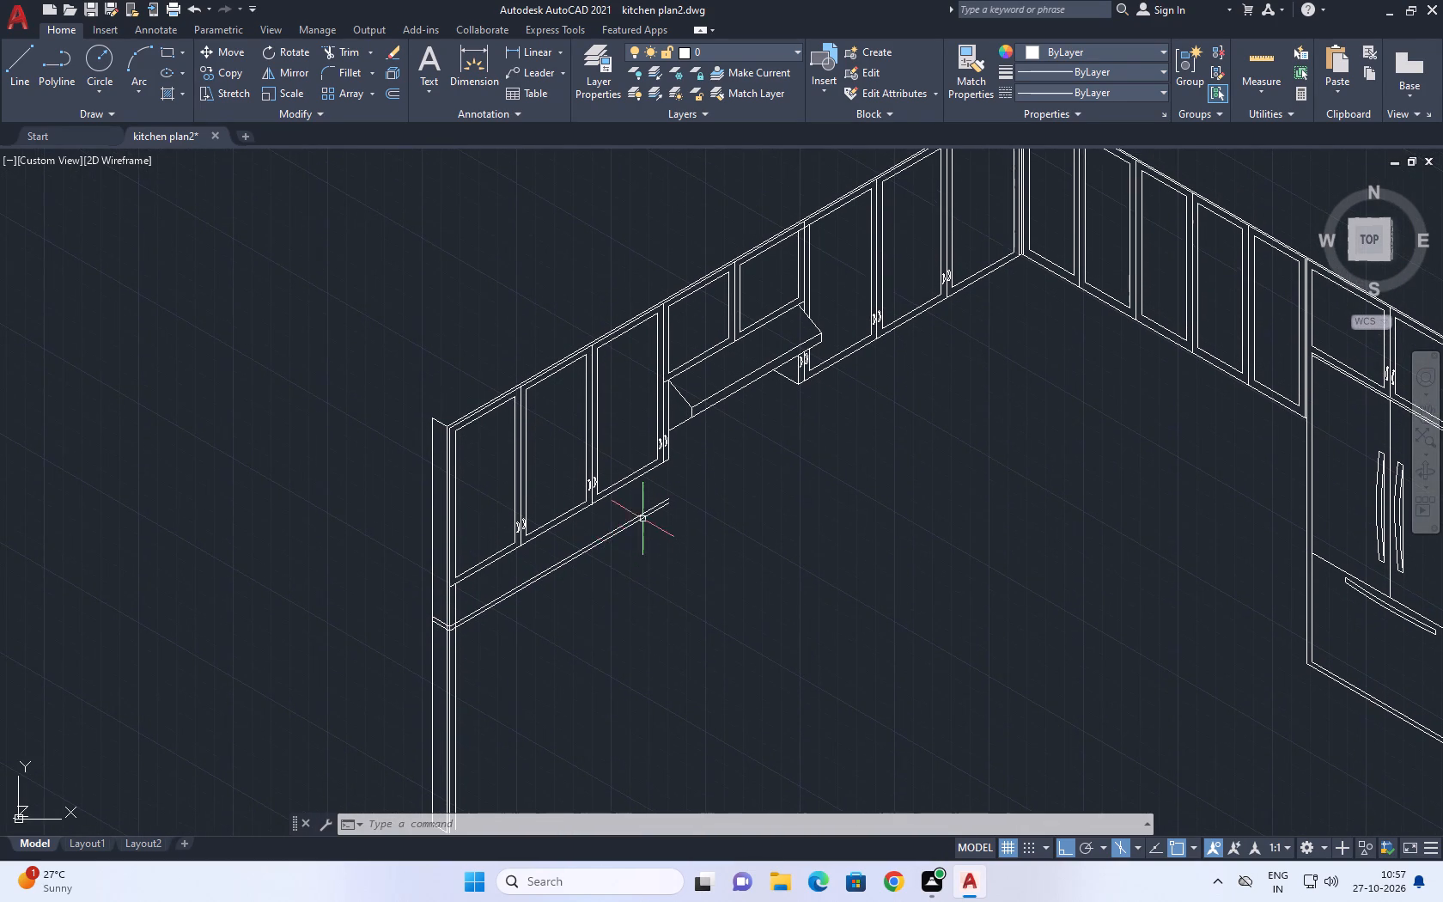
scroll(641, 509, "up", 2)
type("ex")
key("space")
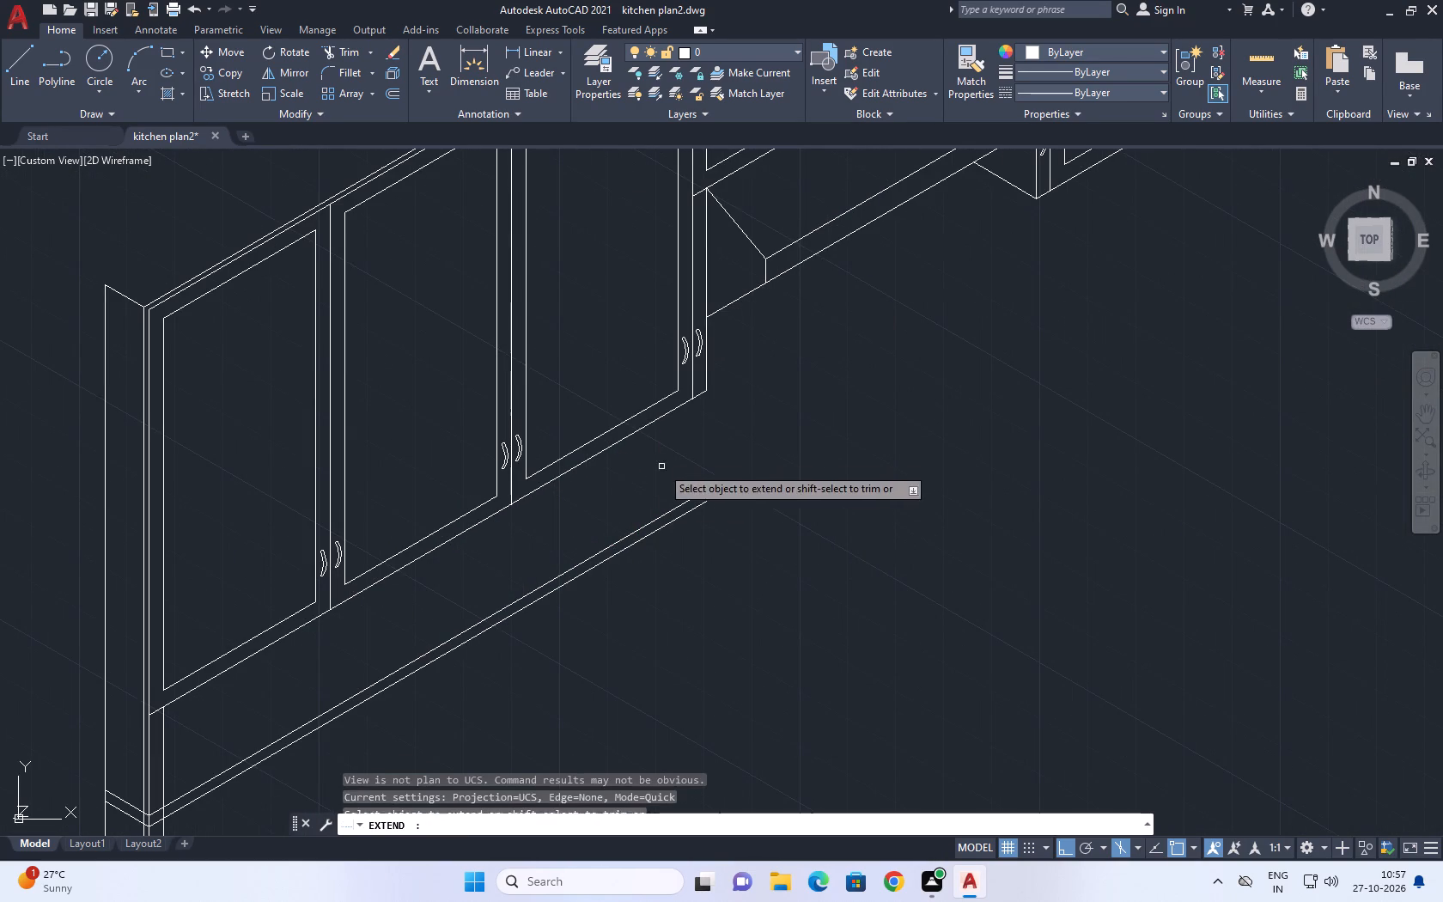
left_click(705, 387)
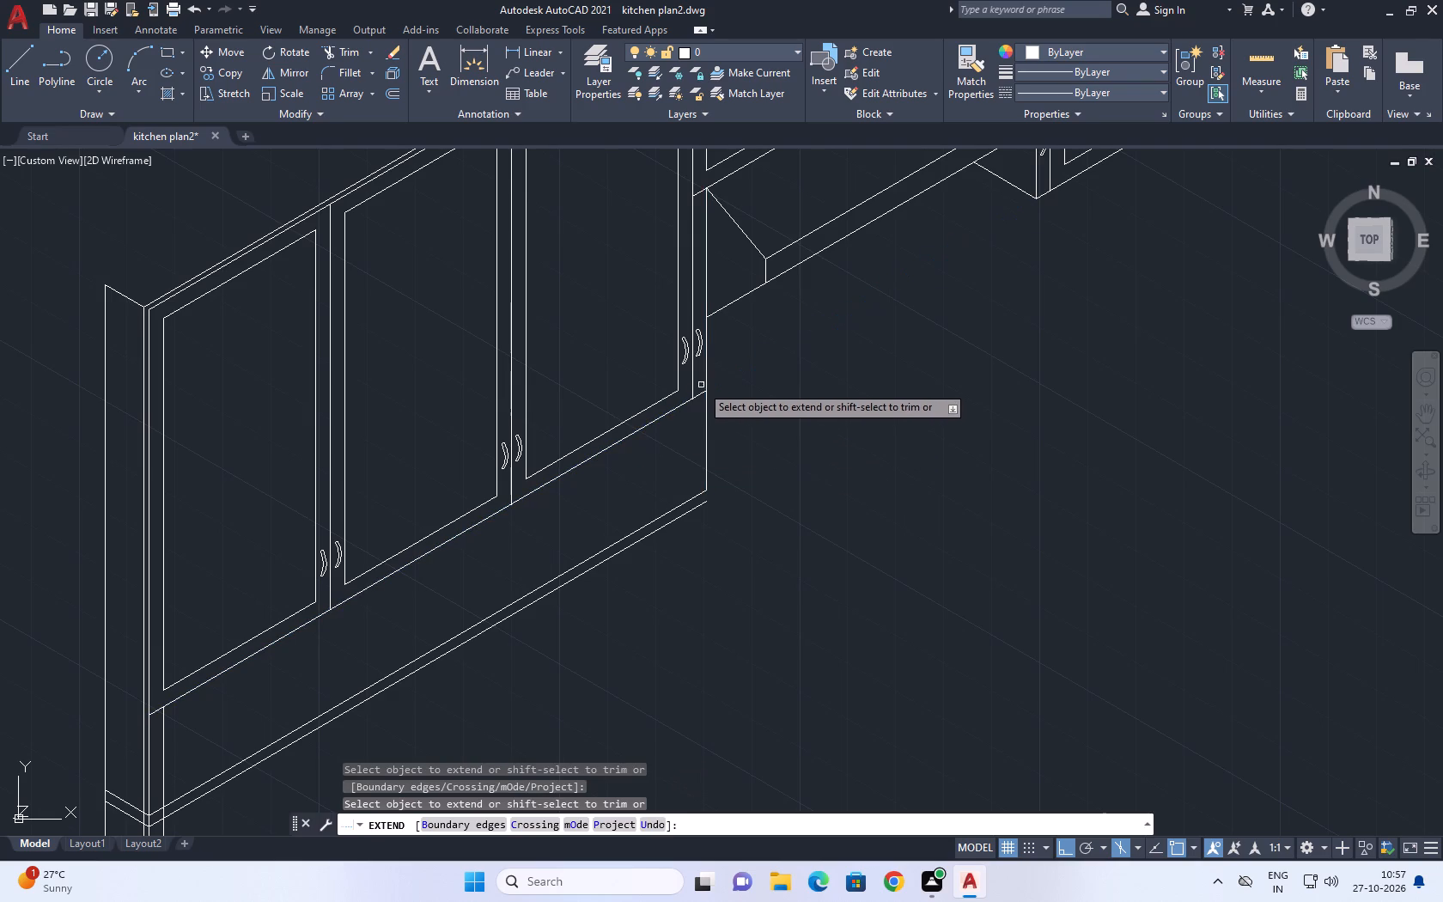
left_click(692, 379)
left_click(676, 377)
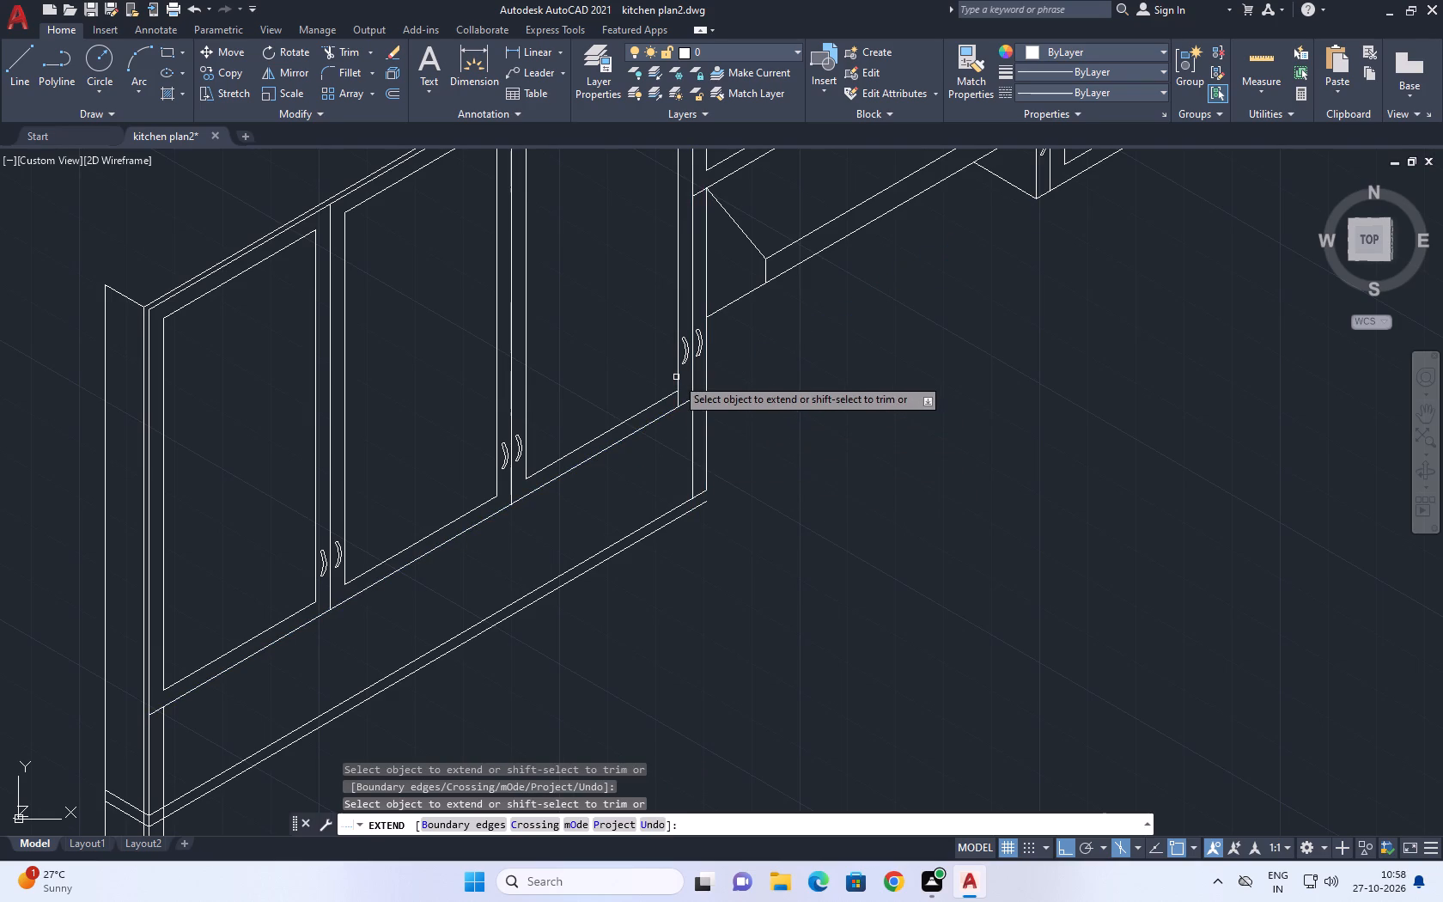
key("Escape")
Extend the outermost vertical edge beside the range hood further down to the lower of the two parallel sloping lines.
type("ex")
key("space")
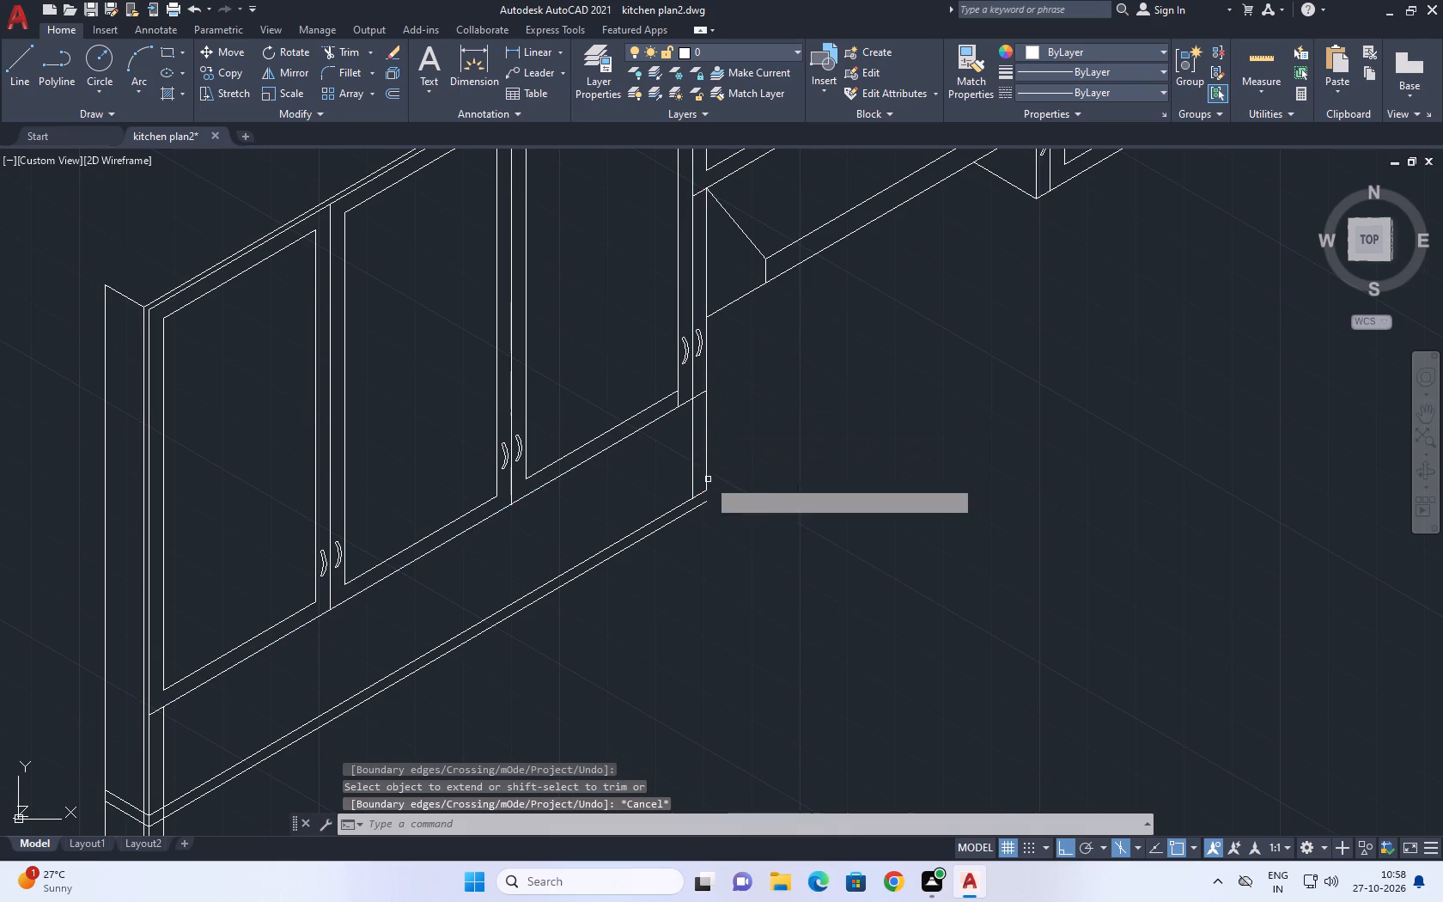
left_click(709, 472)
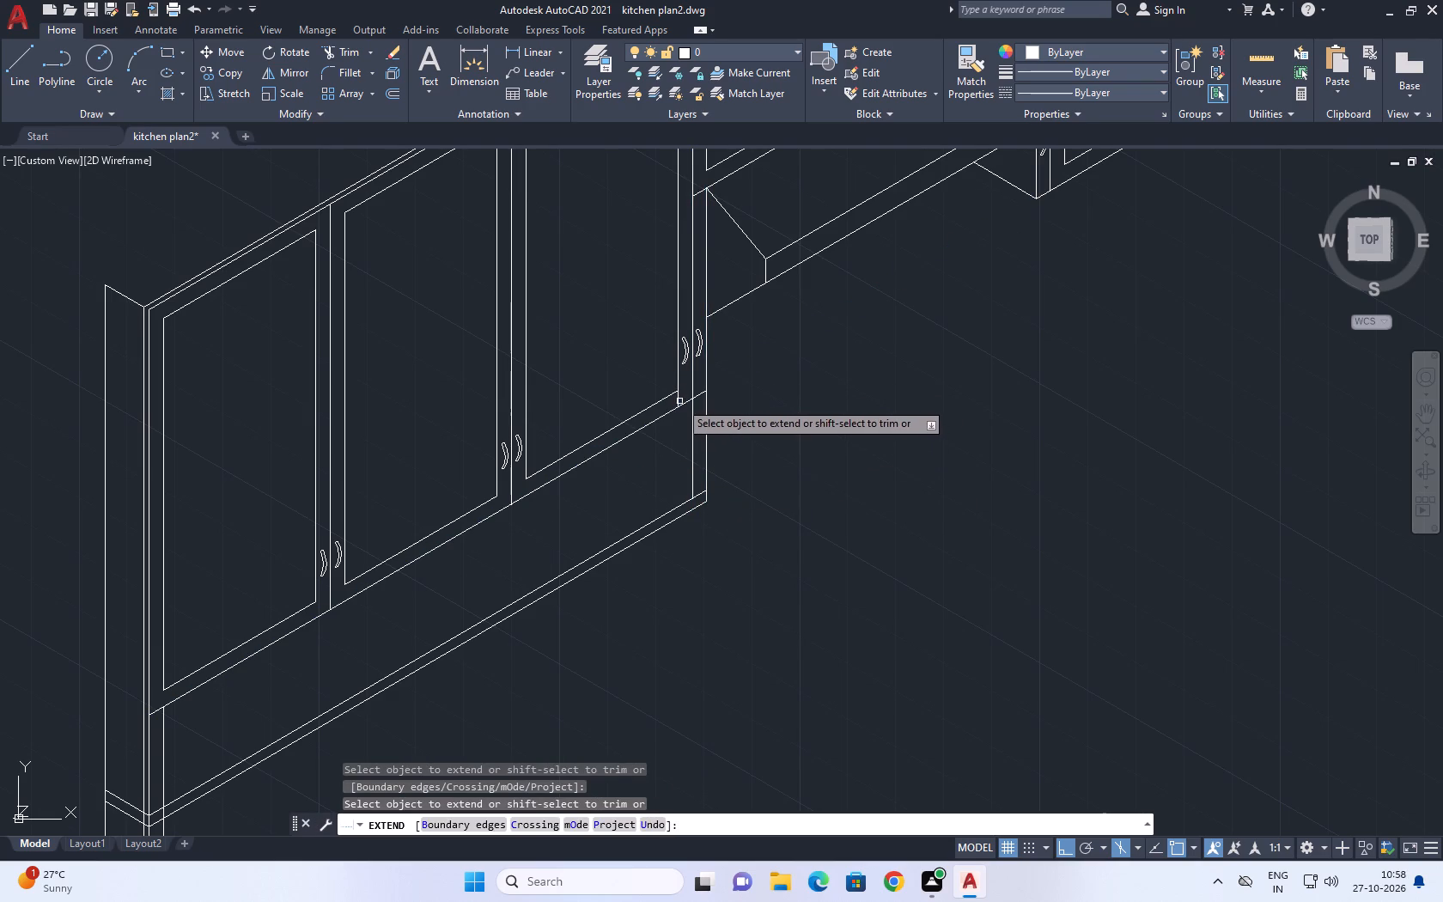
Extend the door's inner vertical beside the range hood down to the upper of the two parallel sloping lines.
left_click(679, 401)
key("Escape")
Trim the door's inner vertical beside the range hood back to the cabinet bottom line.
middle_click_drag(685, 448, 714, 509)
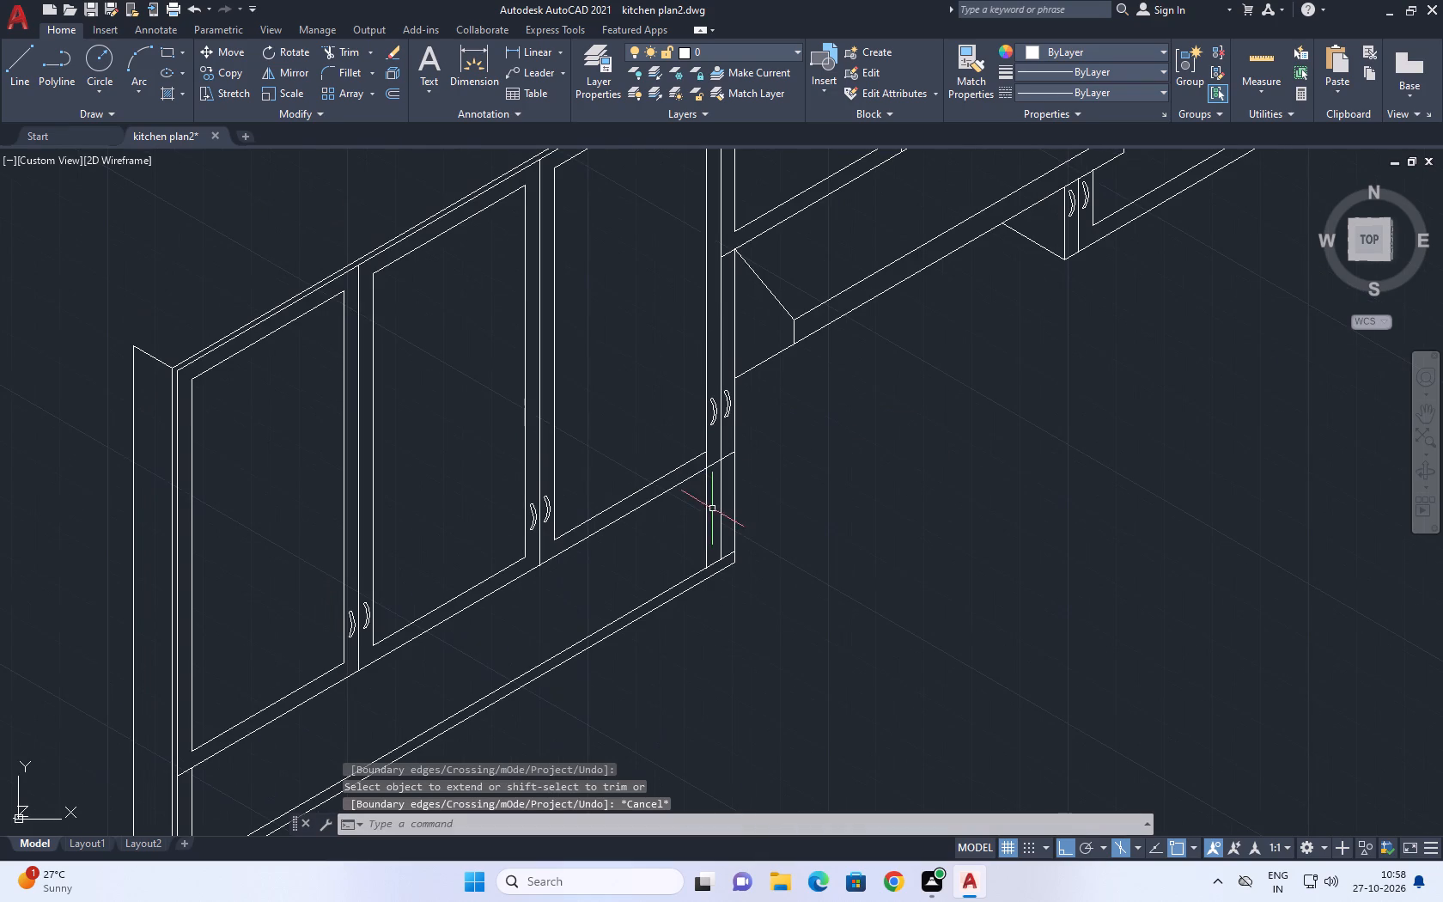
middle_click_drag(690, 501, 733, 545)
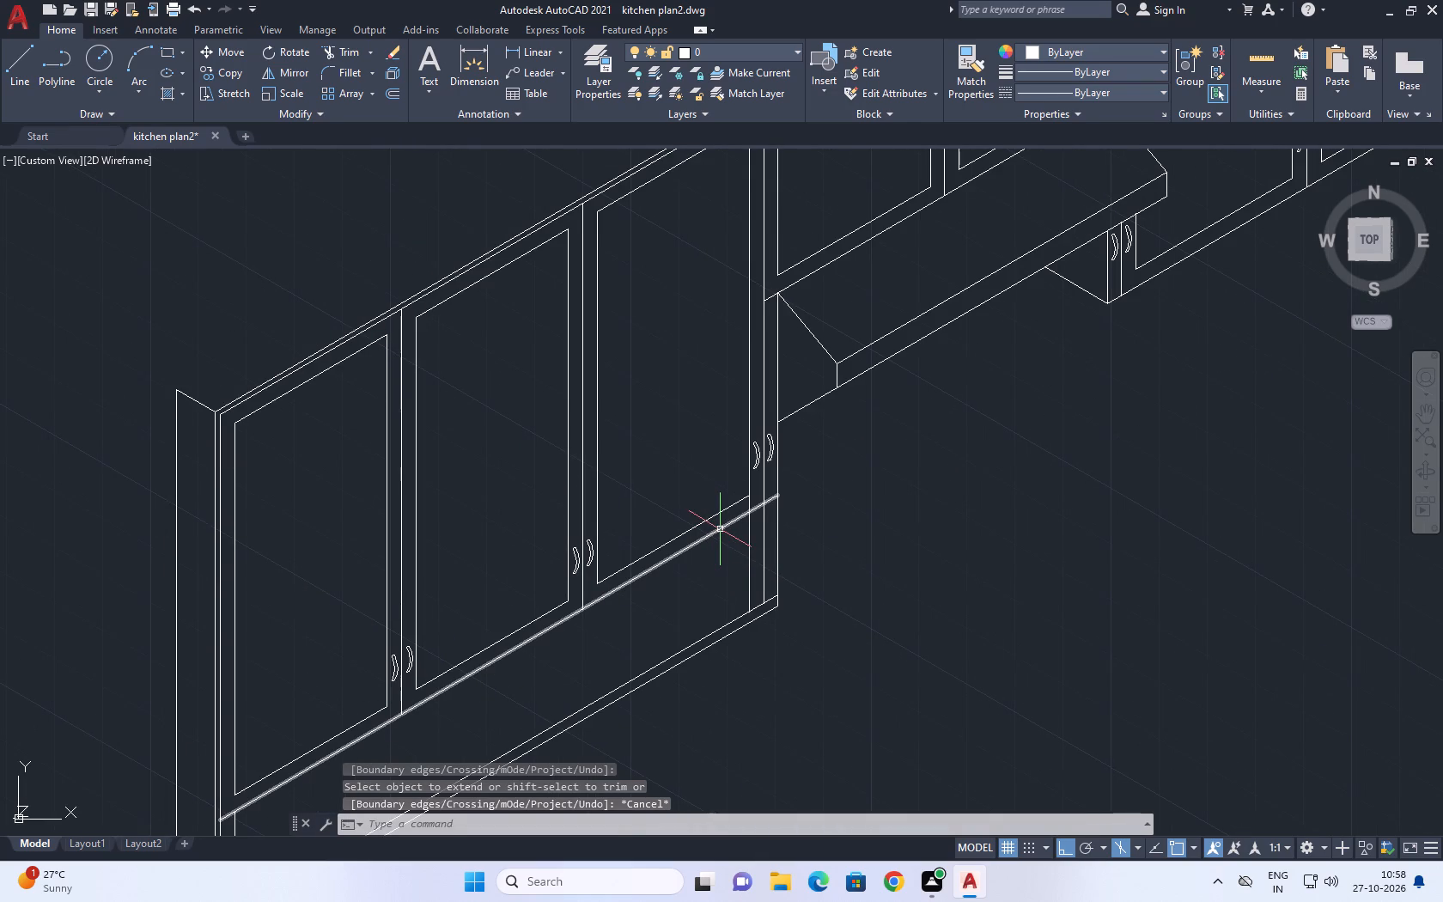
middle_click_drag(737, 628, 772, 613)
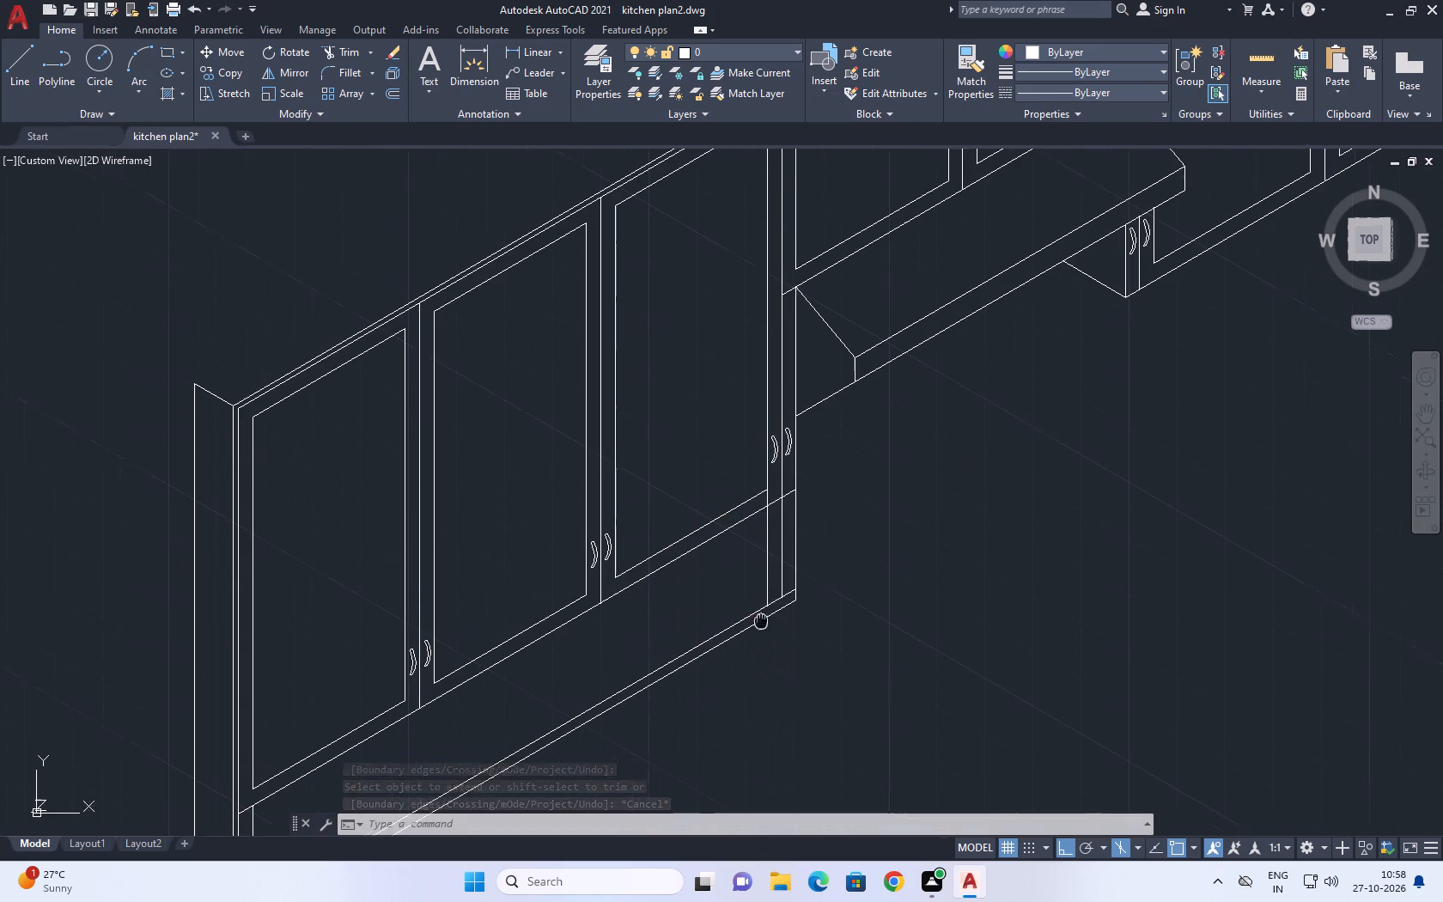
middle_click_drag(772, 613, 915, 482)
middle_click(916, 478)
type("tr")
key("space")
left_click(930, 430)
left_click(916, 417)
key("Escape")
Draw a vertical line from the cabinet bottom line, just inside the range-hood end, down past both parallel sloping lines.
middle_click_drag(920, 405, 941, 477)
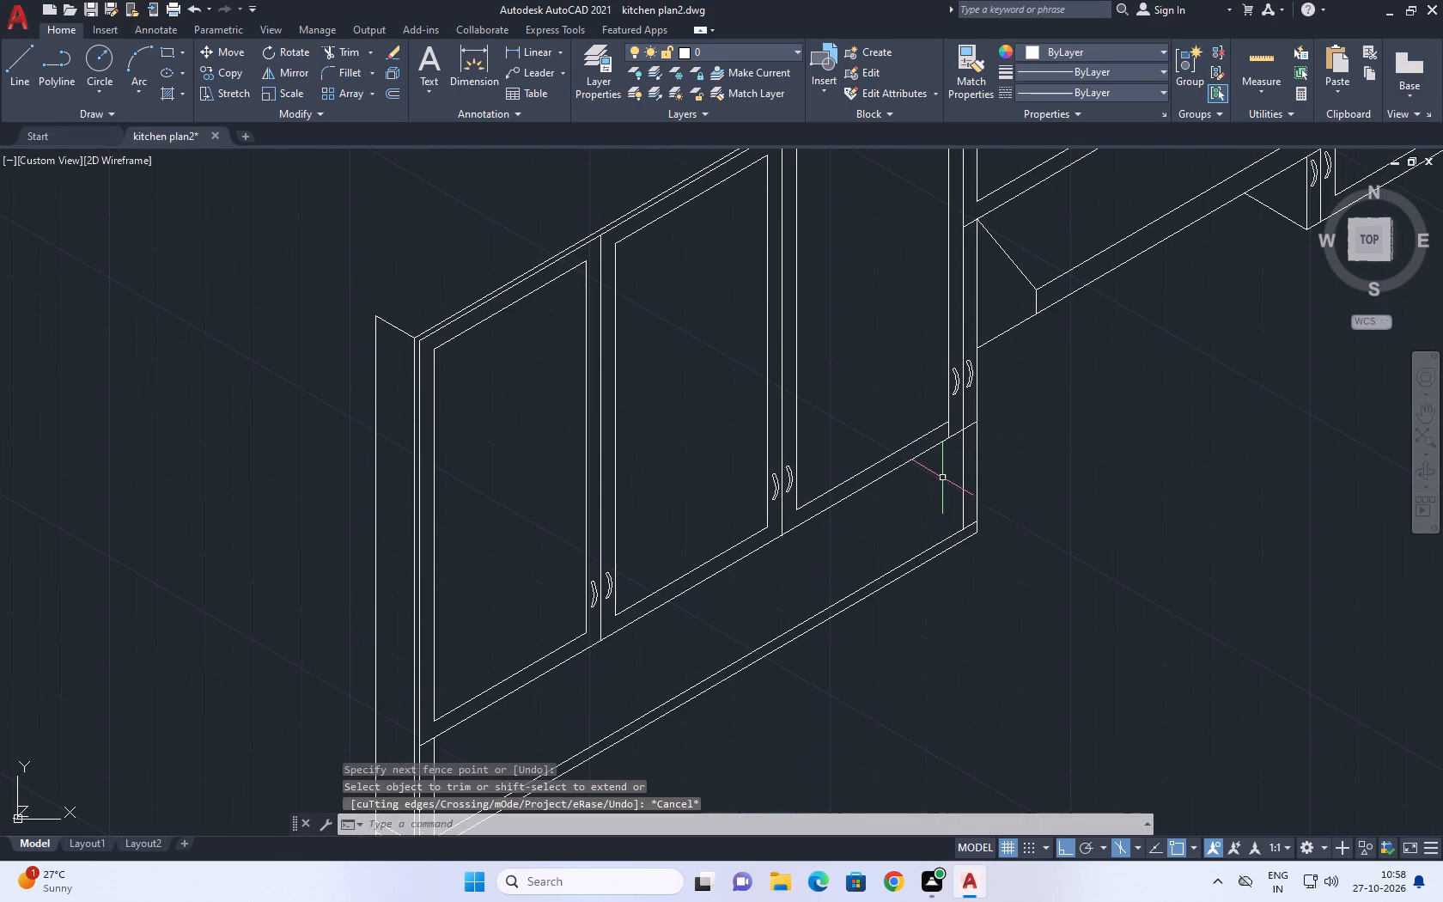
type("l")
key("space")
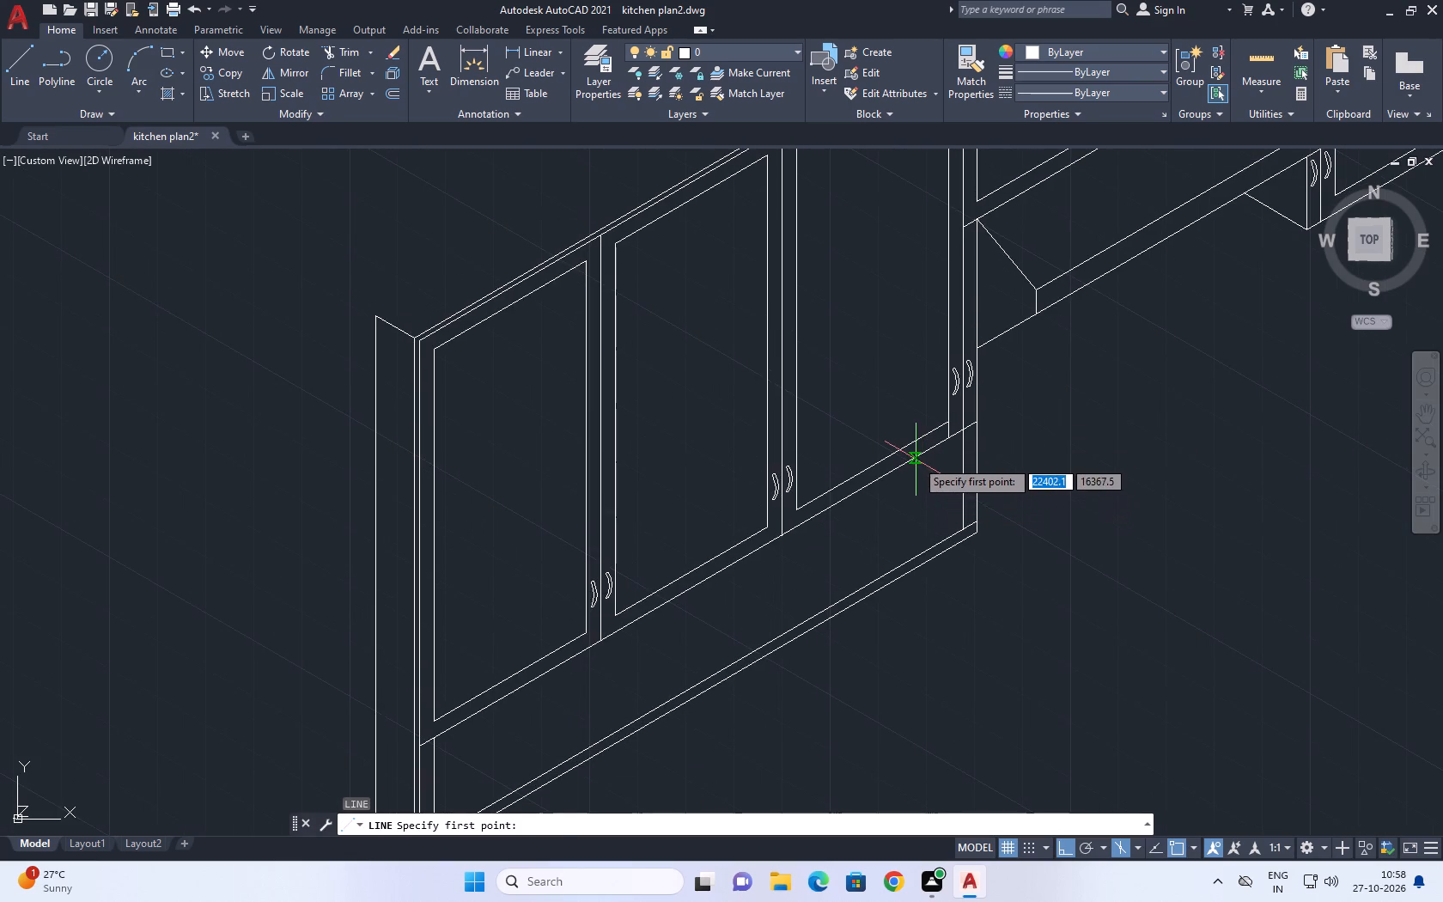
left_click(915, 460)
left_click(915, 673)
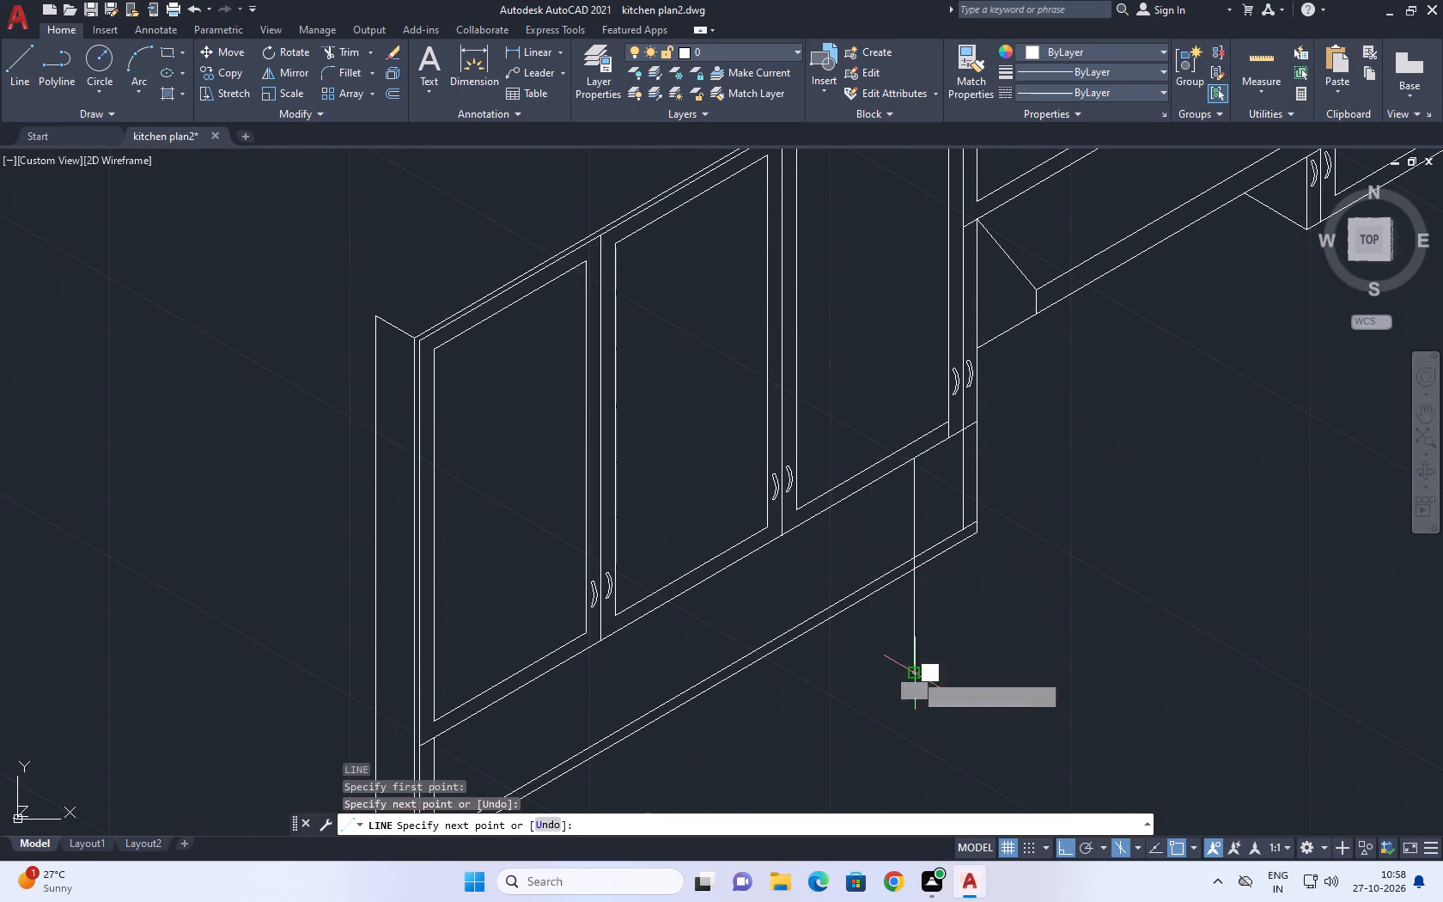
key("Escape")
Trim the new vertical line below the upper of the two parallel sloping lines so it ends on that line.
key("t")
key("r")
key("space")
left_click(929, 607)
left_click(907, 625)
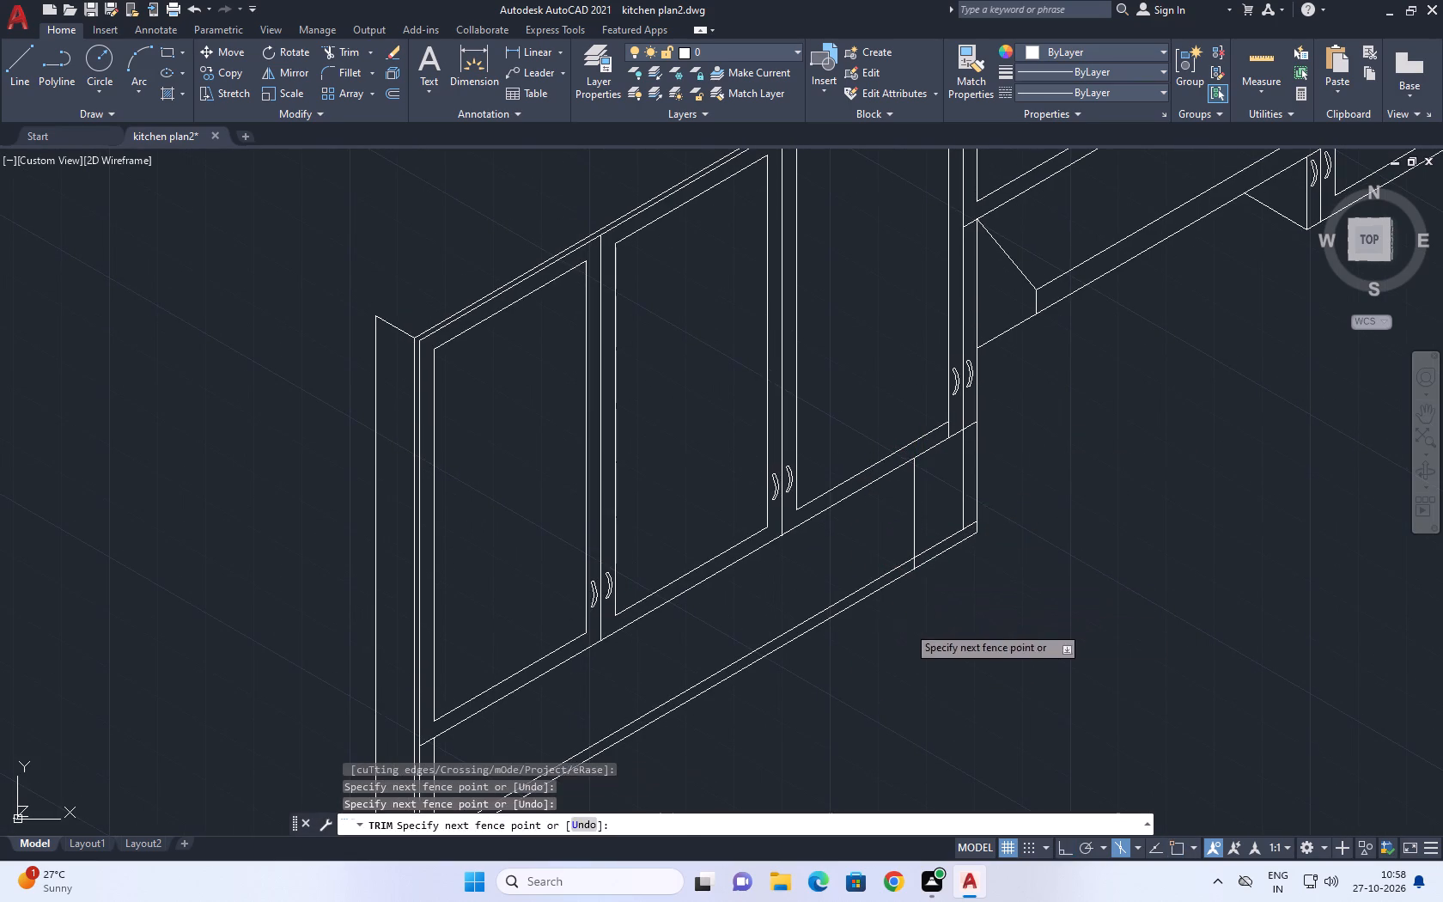
scroll(910, 571, "up", 2)
left_click(920, 548)
left_click(914, 558)
key("Escape")
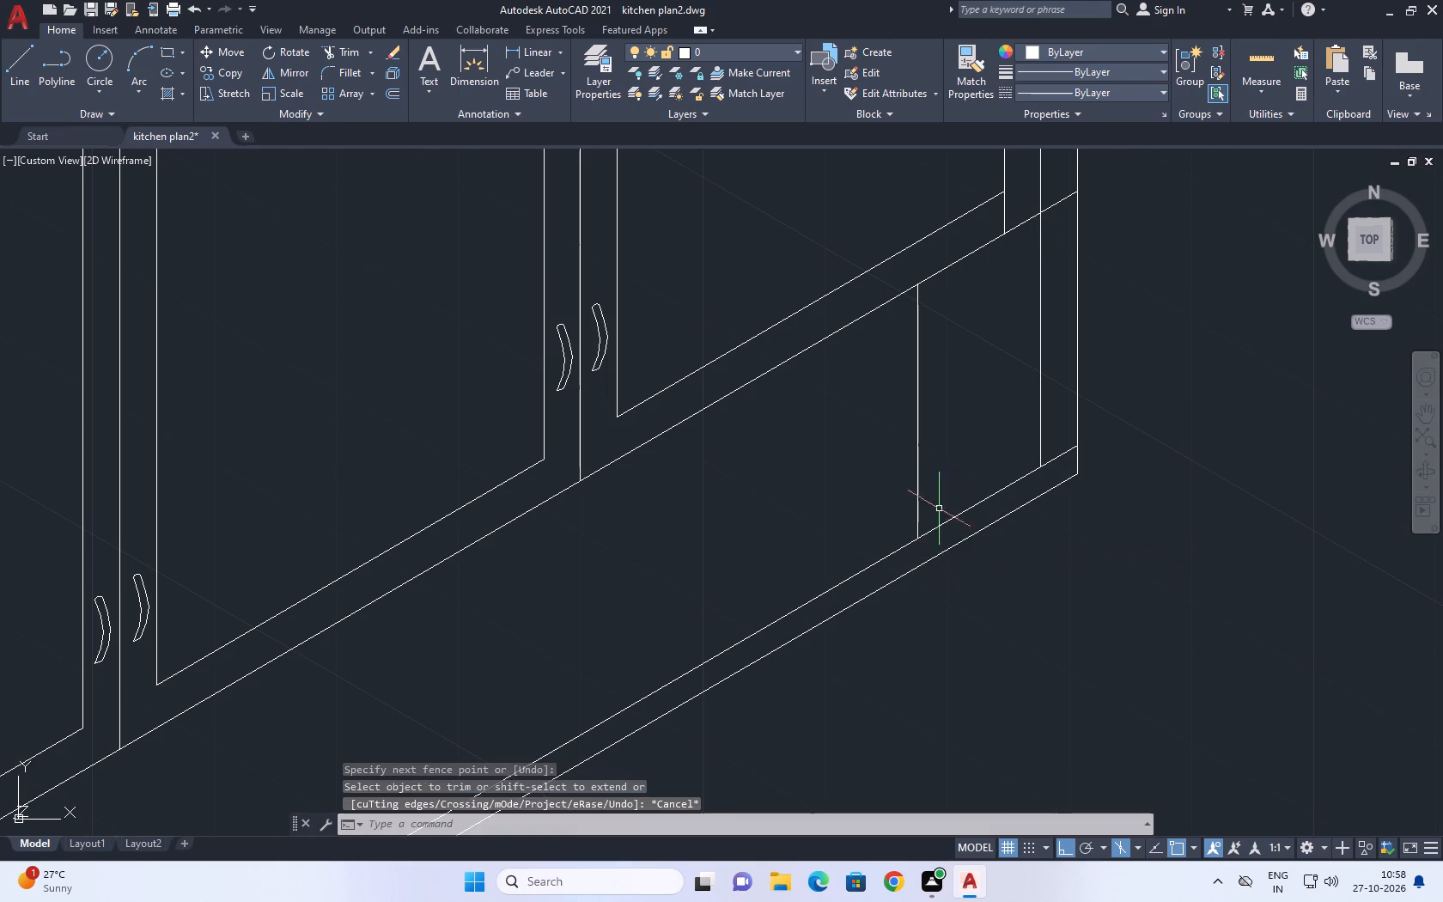
Draw a 30° line just above the double shelf edge, from the far end's inner vertical to beyond the new vertical near the hood.
scroll(946, 464, "down", 2)
middle_click_drag(927, 464, 928, 498)
middle_click_drag(840, 544, 837, 489)
middle_click_drag(837, 488, 715, 537)
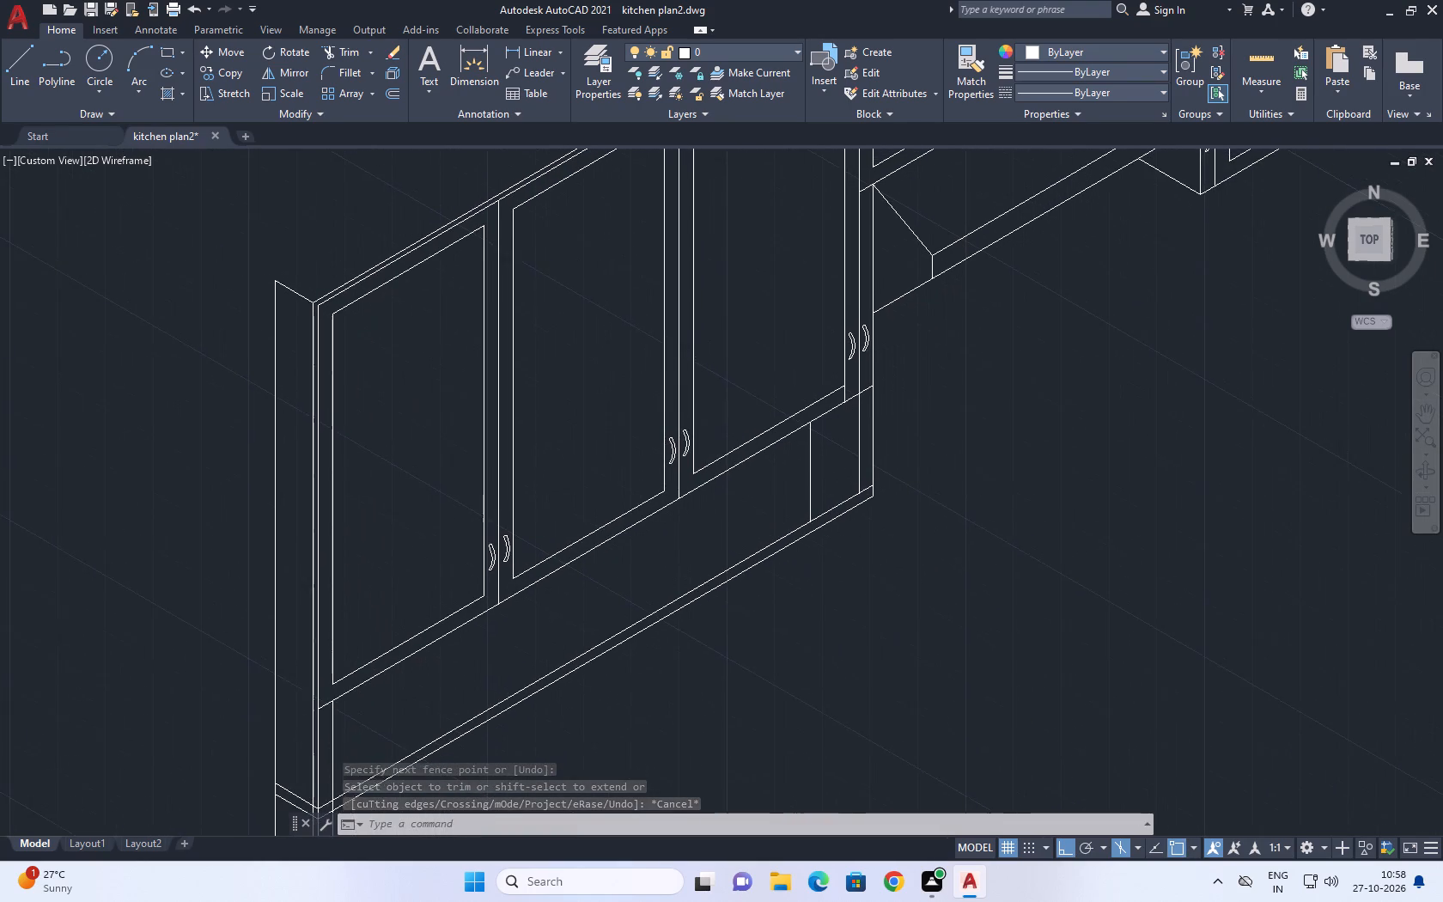
middle_click_drag(715, 537, 727, 545)
type("l")
key("space")
middle_click_drag(721, 581, 714, 568)
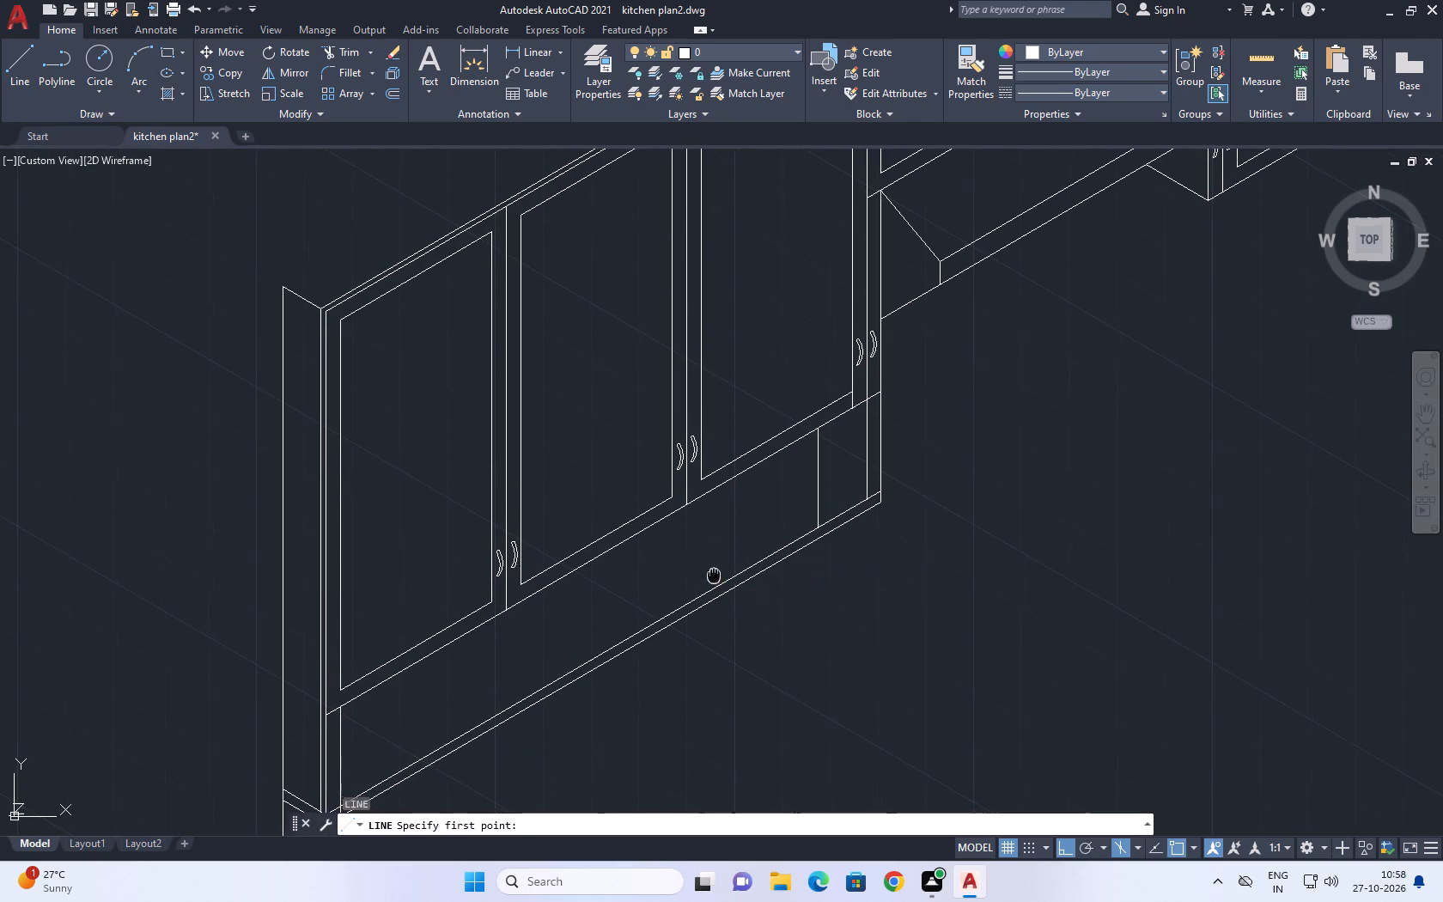
middle_click_drag(714, 568, 692, 429)
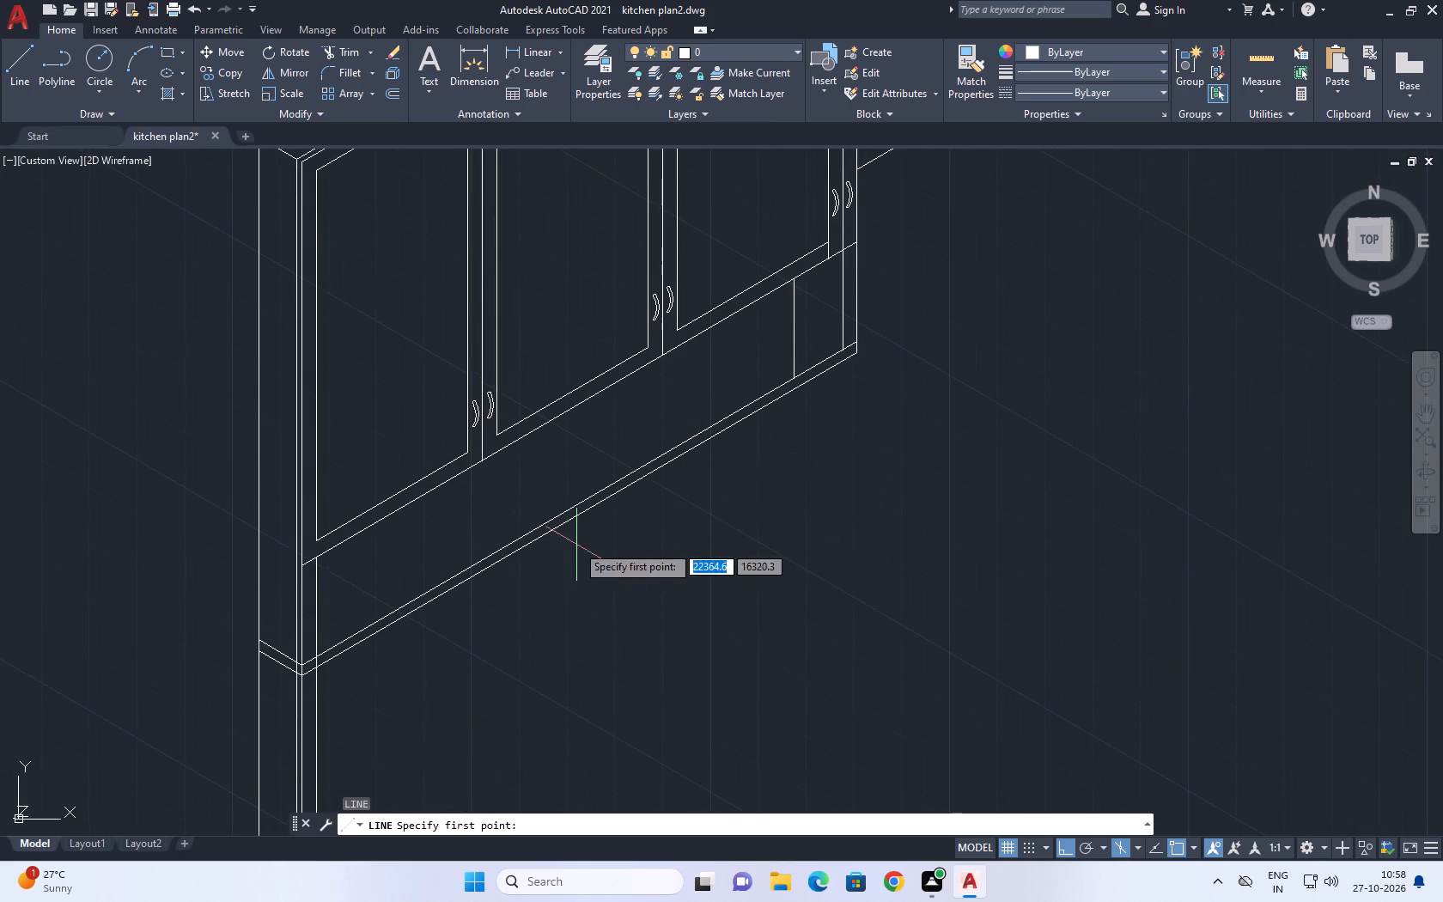
scroll(529, 594, "down", 1)
scroll(384, 603, "up", 2)
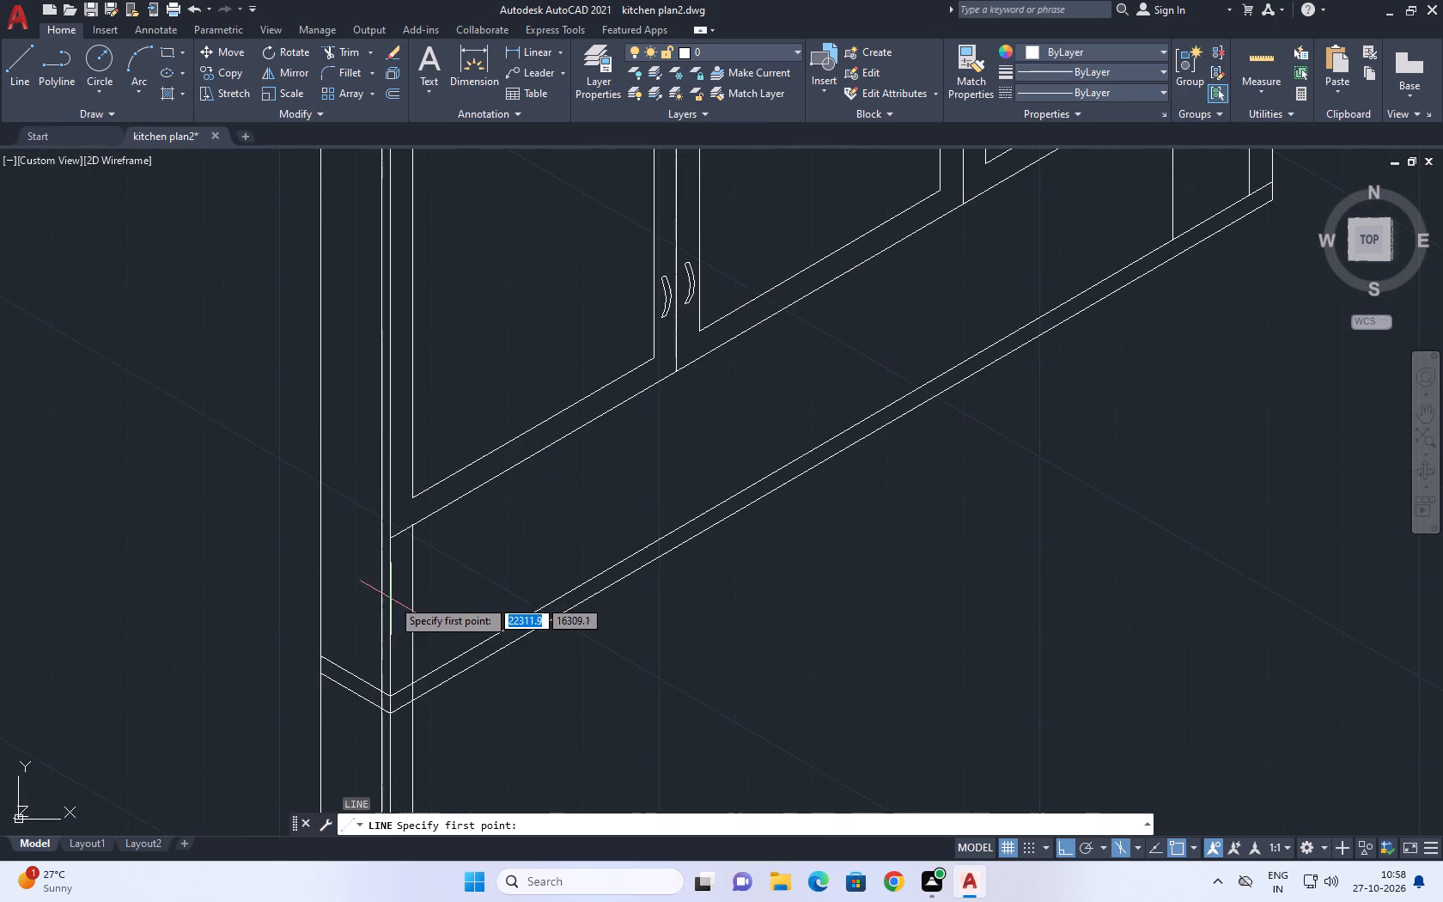
middle_click_drag(411, 633, 402, 631)
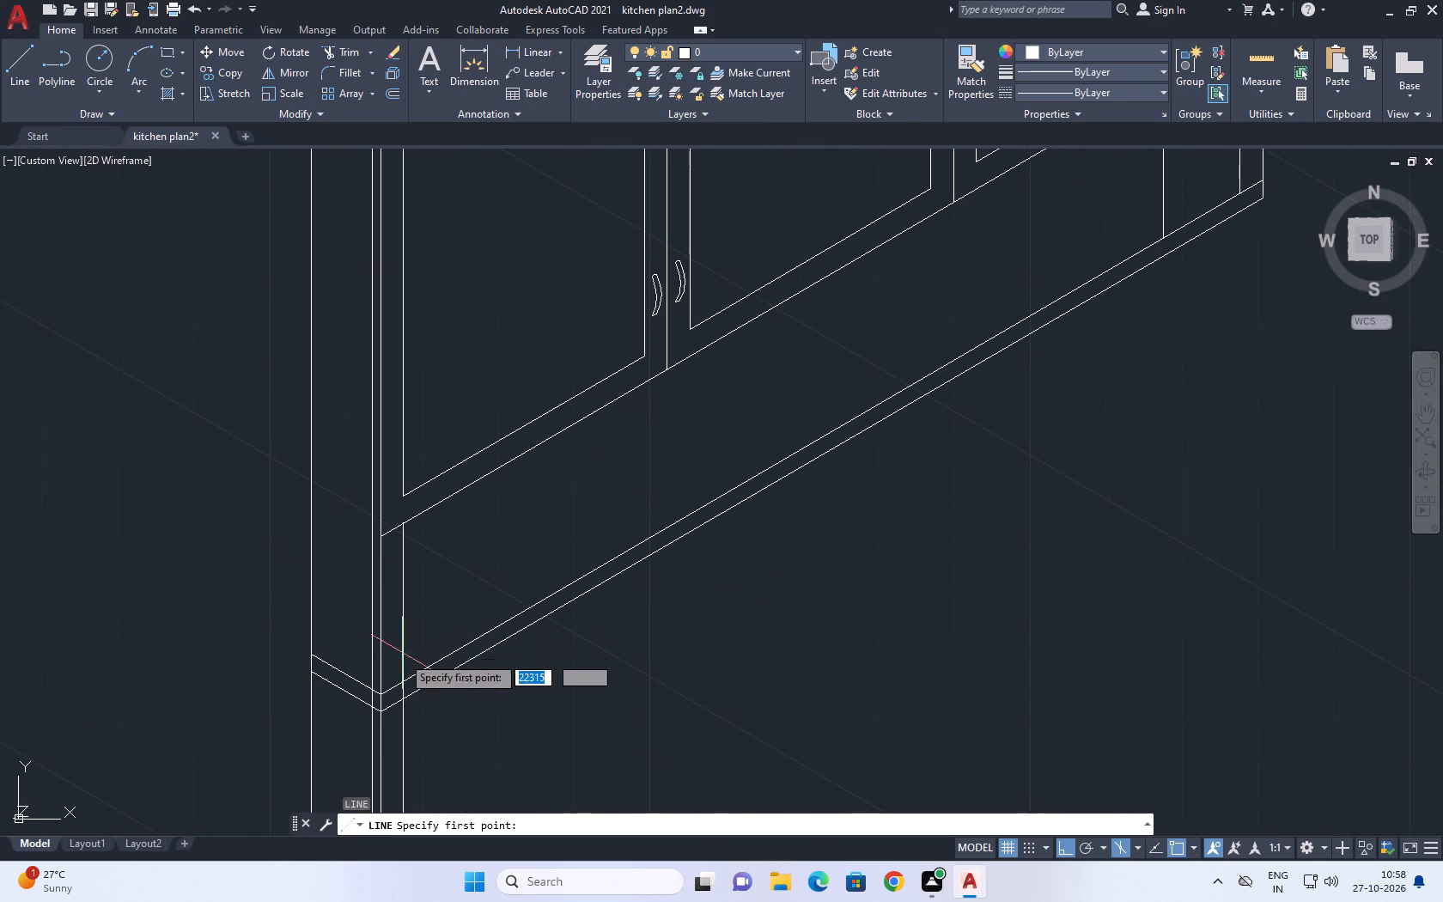
left_click(398, 650)
middle_click_drag(739, 424, 618, 545)
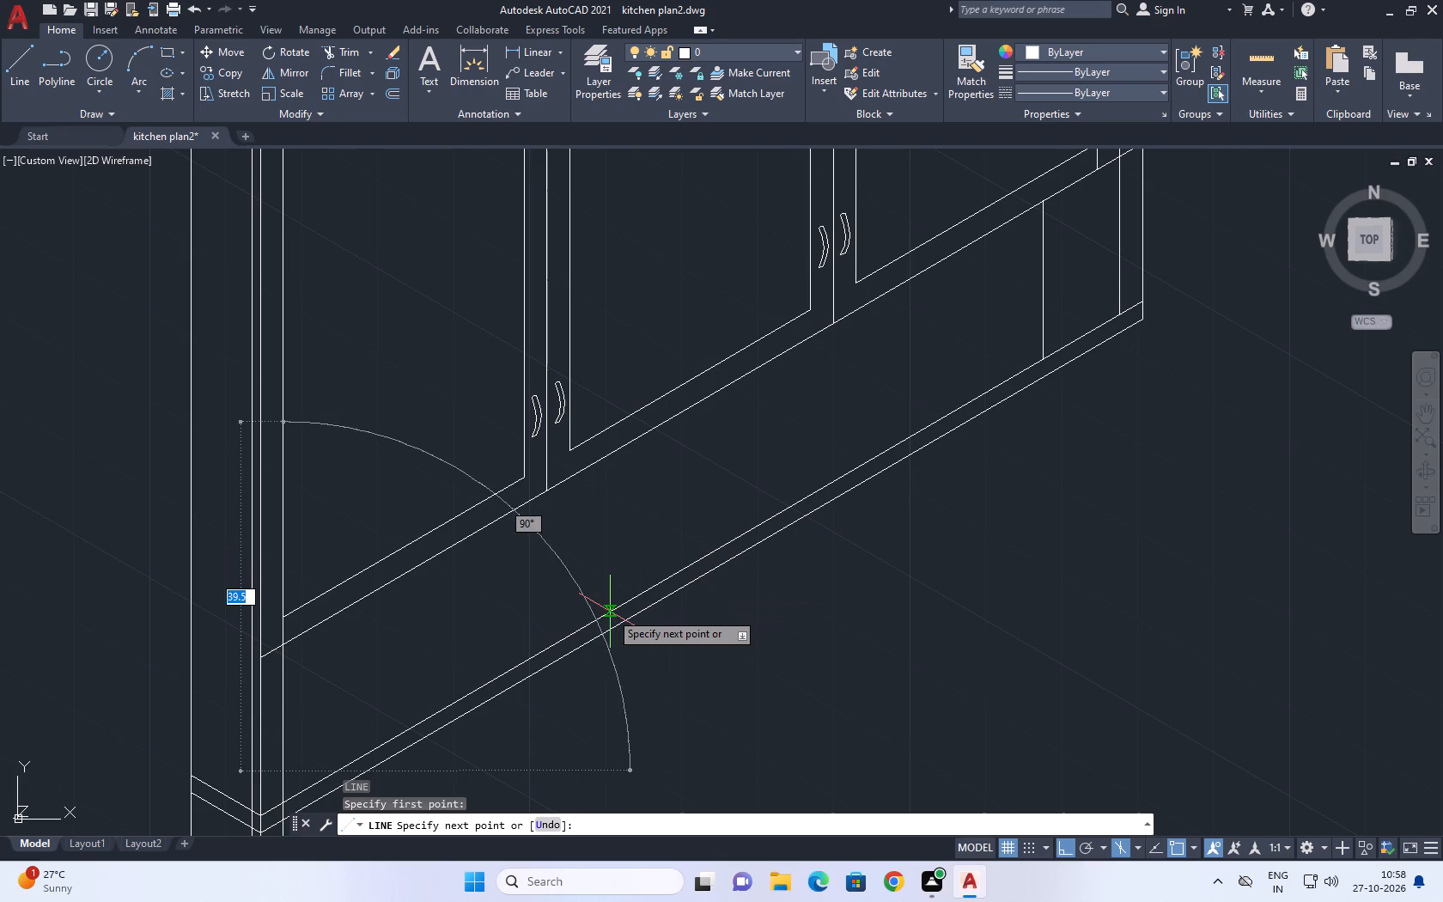
key("F5")
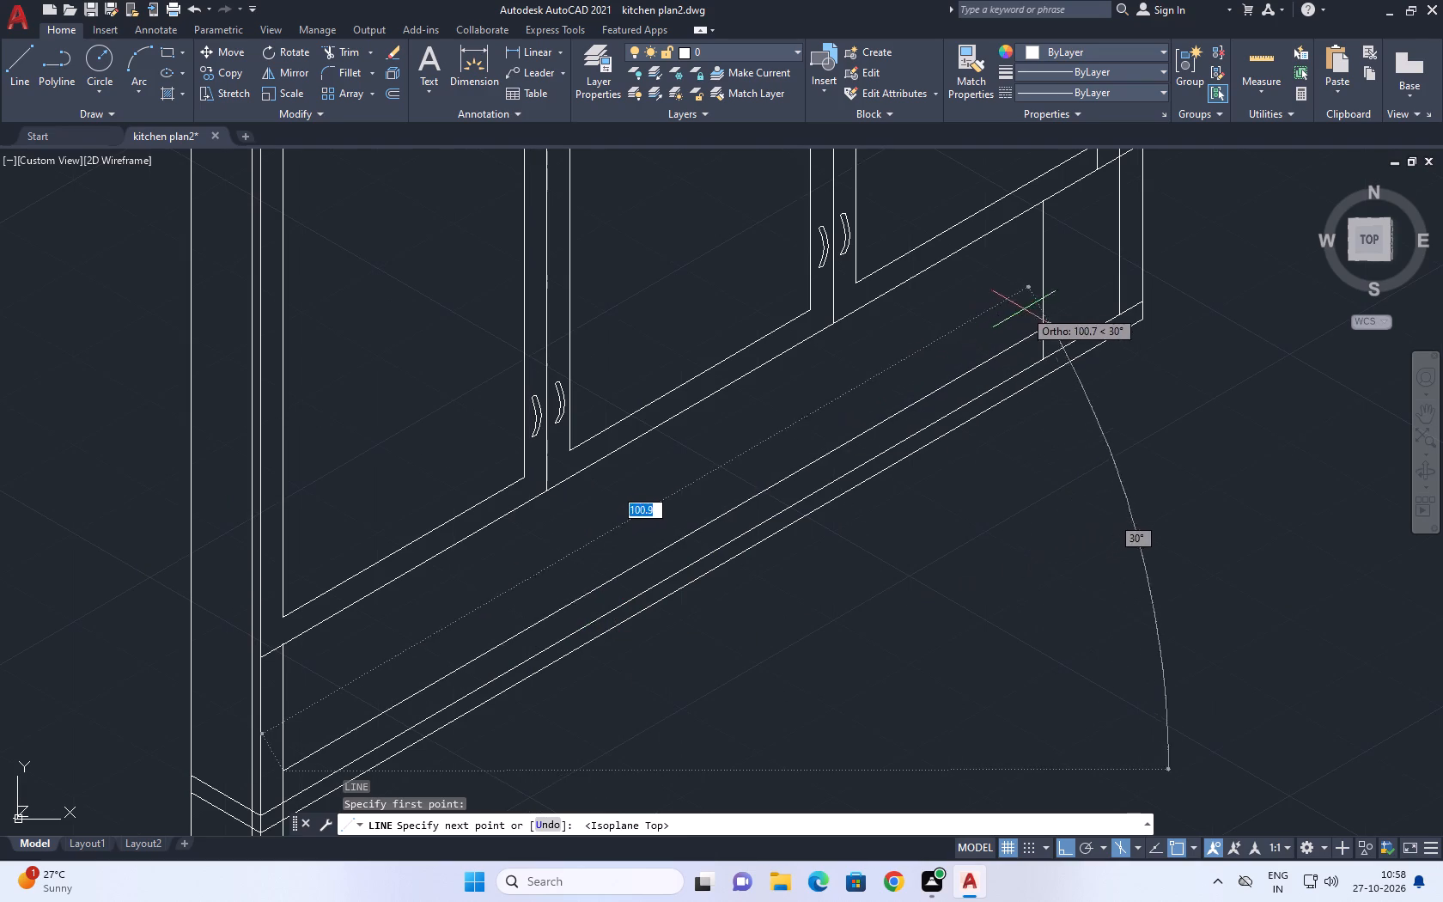
left_click(1061, 286)
key("Escape")
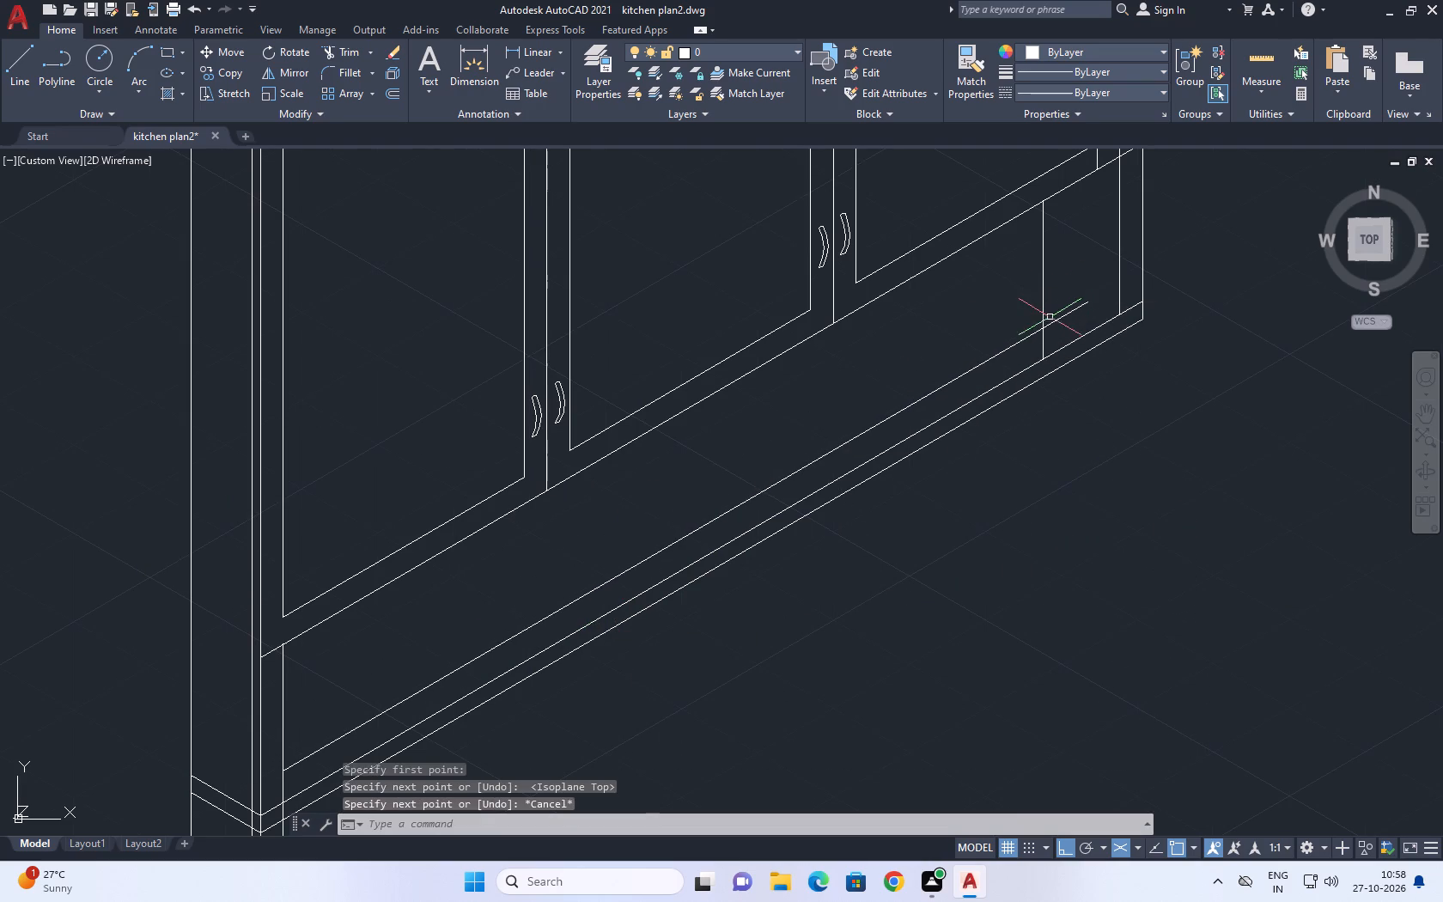
Trim the end of the new 30° line that projects past the vertical near the range hood.
type("tr")
key("space")
left_click(1069, 313)
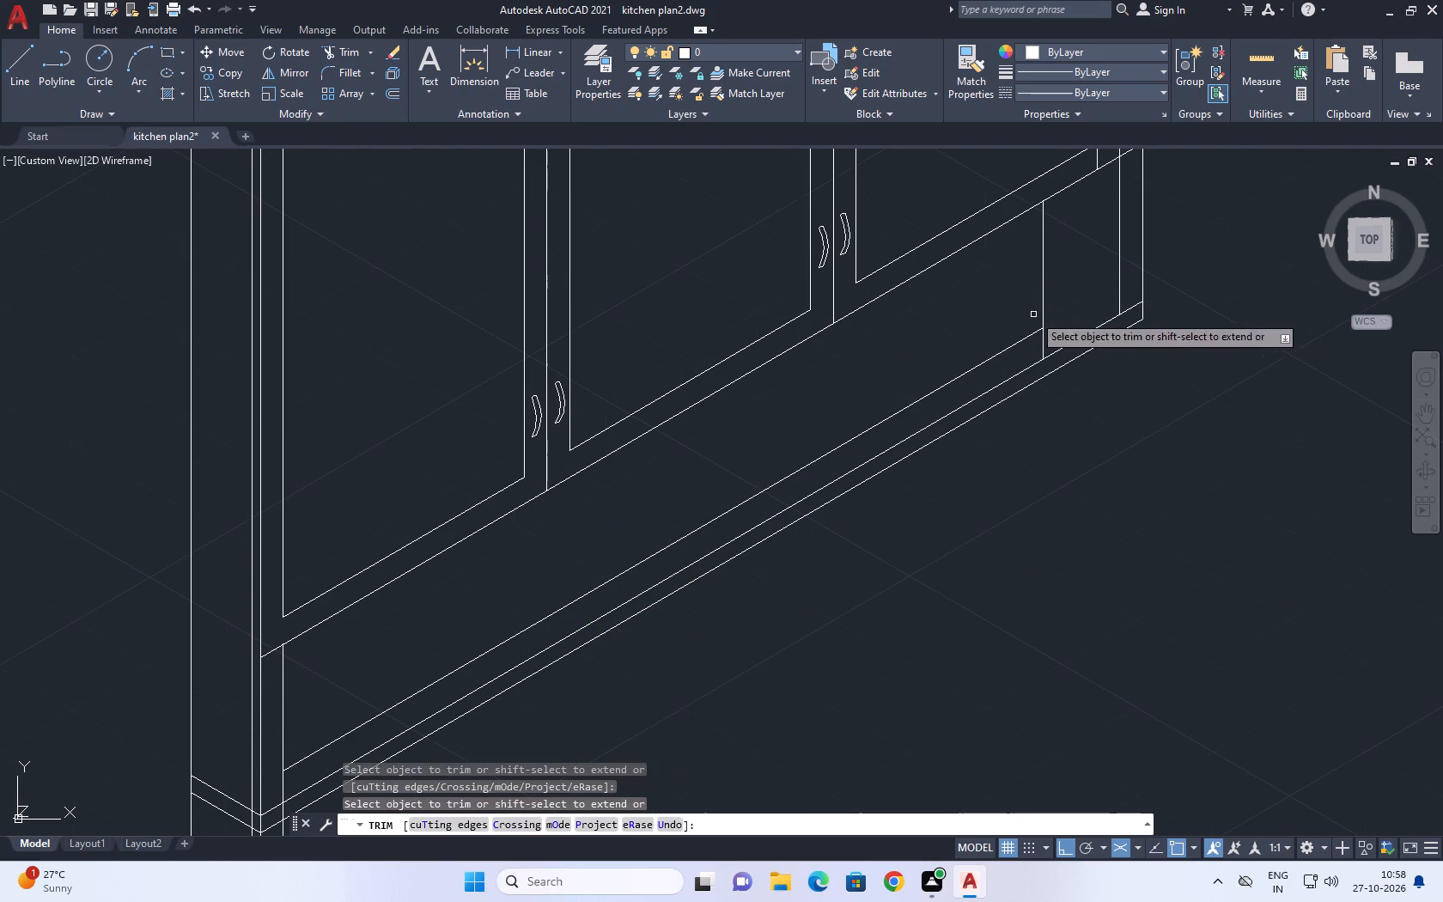
key("Escape")
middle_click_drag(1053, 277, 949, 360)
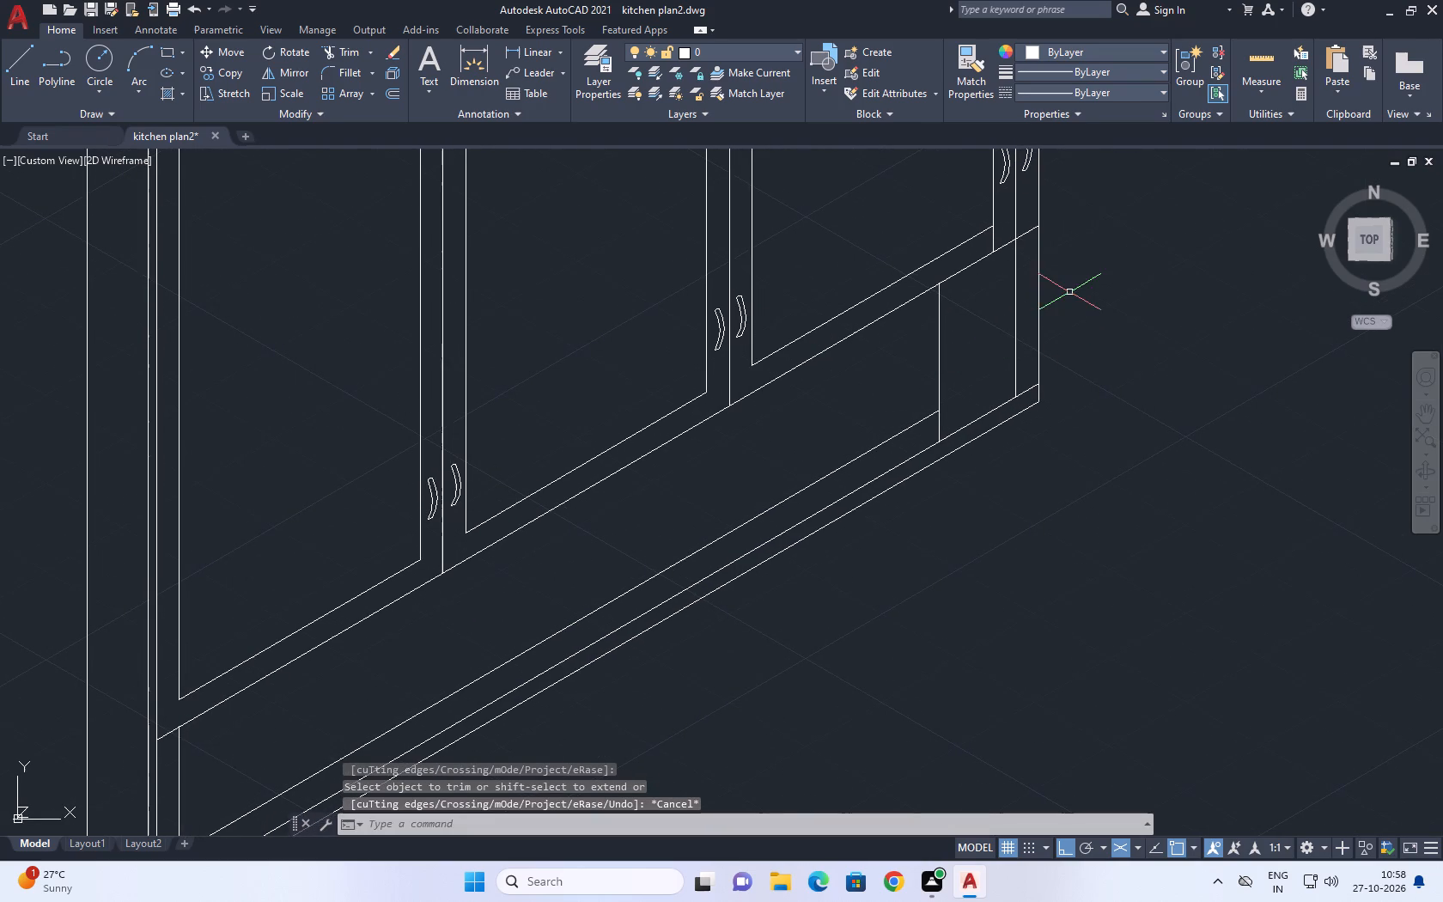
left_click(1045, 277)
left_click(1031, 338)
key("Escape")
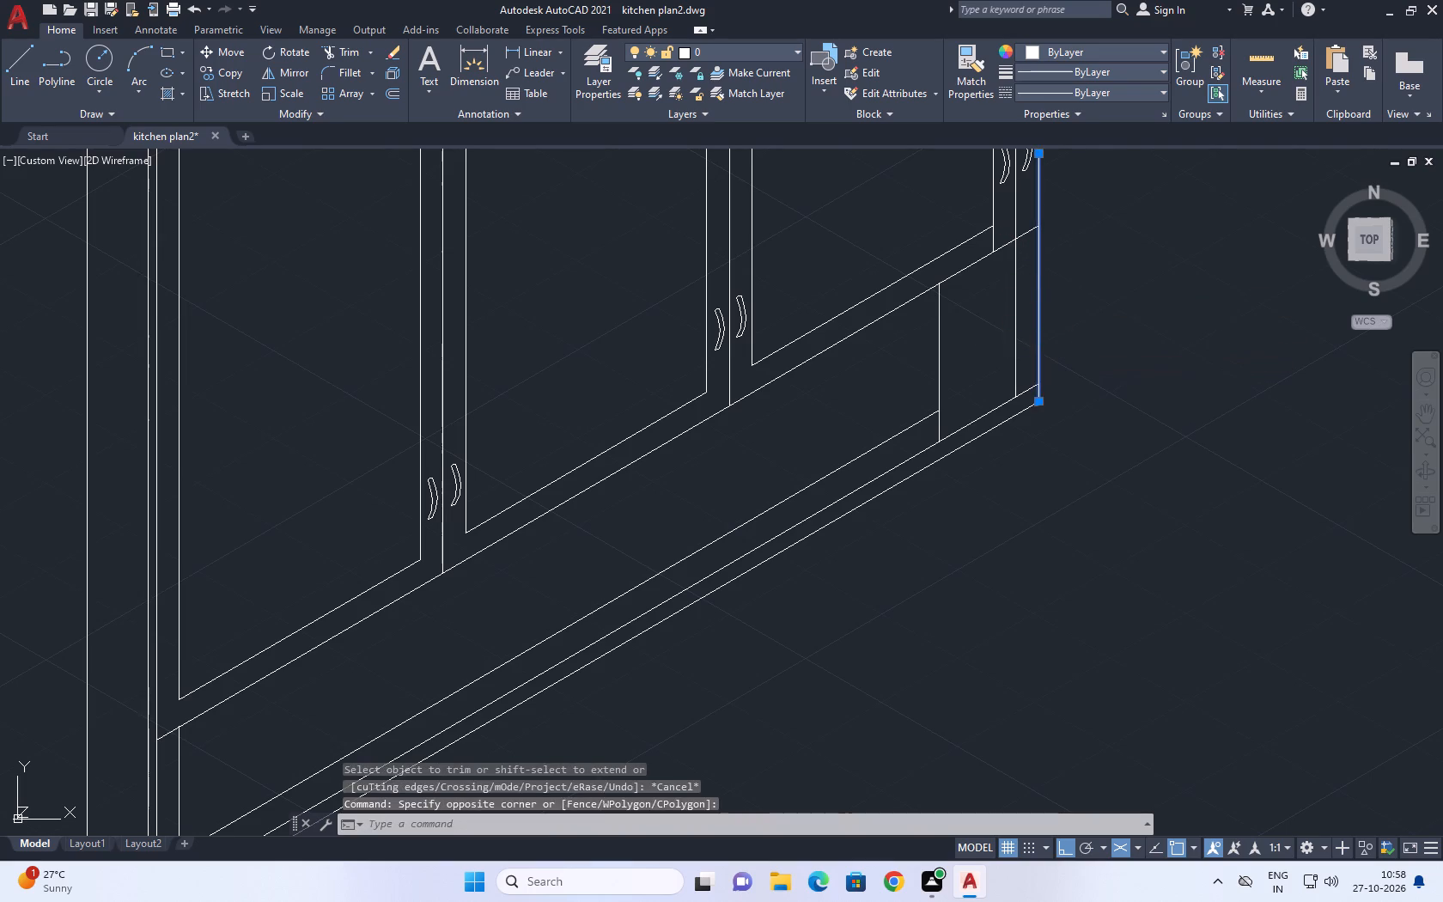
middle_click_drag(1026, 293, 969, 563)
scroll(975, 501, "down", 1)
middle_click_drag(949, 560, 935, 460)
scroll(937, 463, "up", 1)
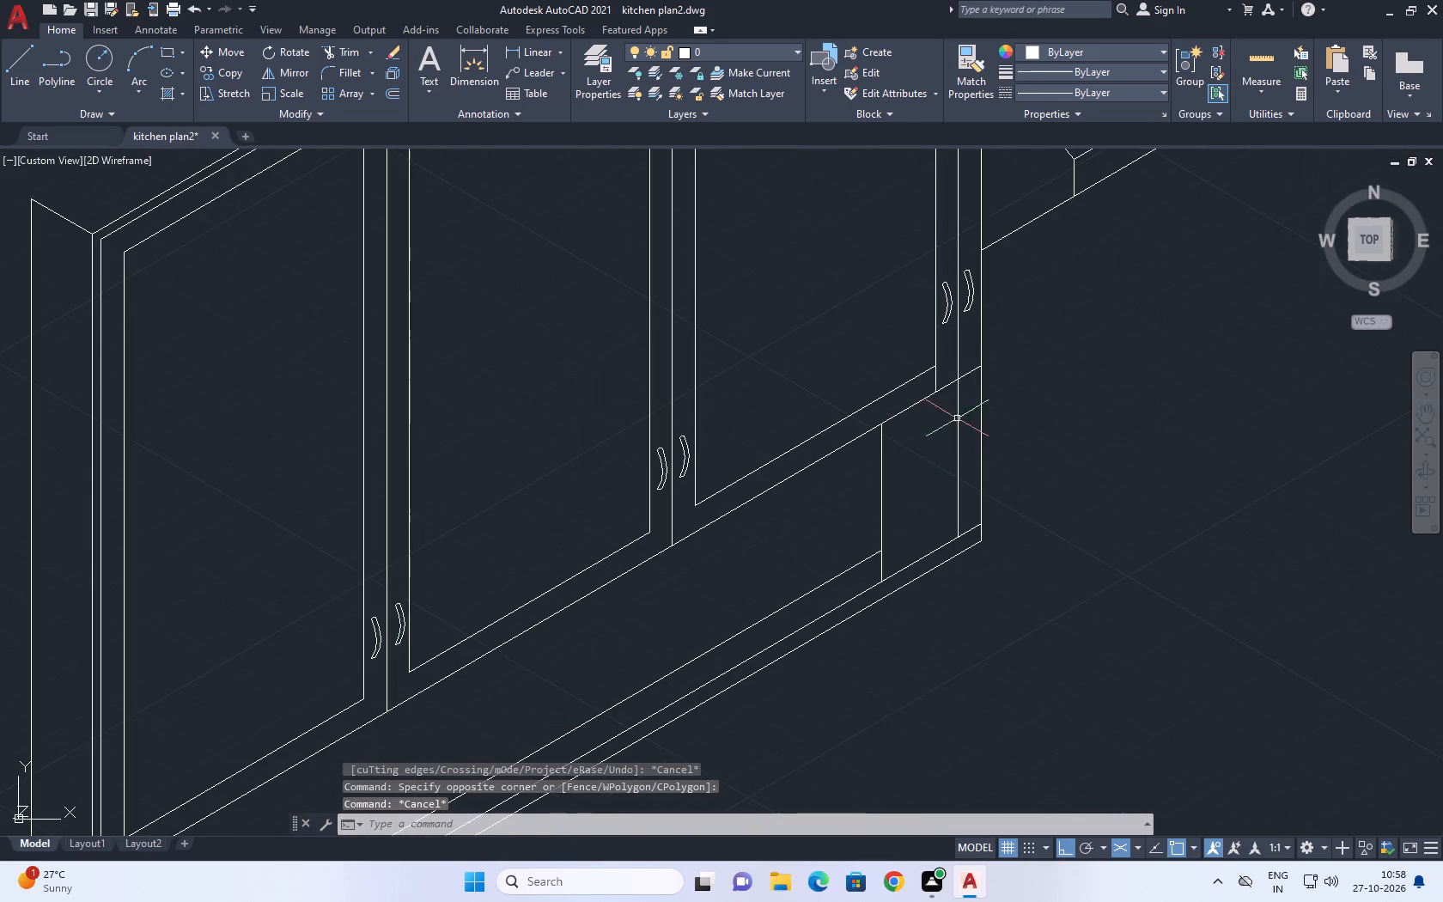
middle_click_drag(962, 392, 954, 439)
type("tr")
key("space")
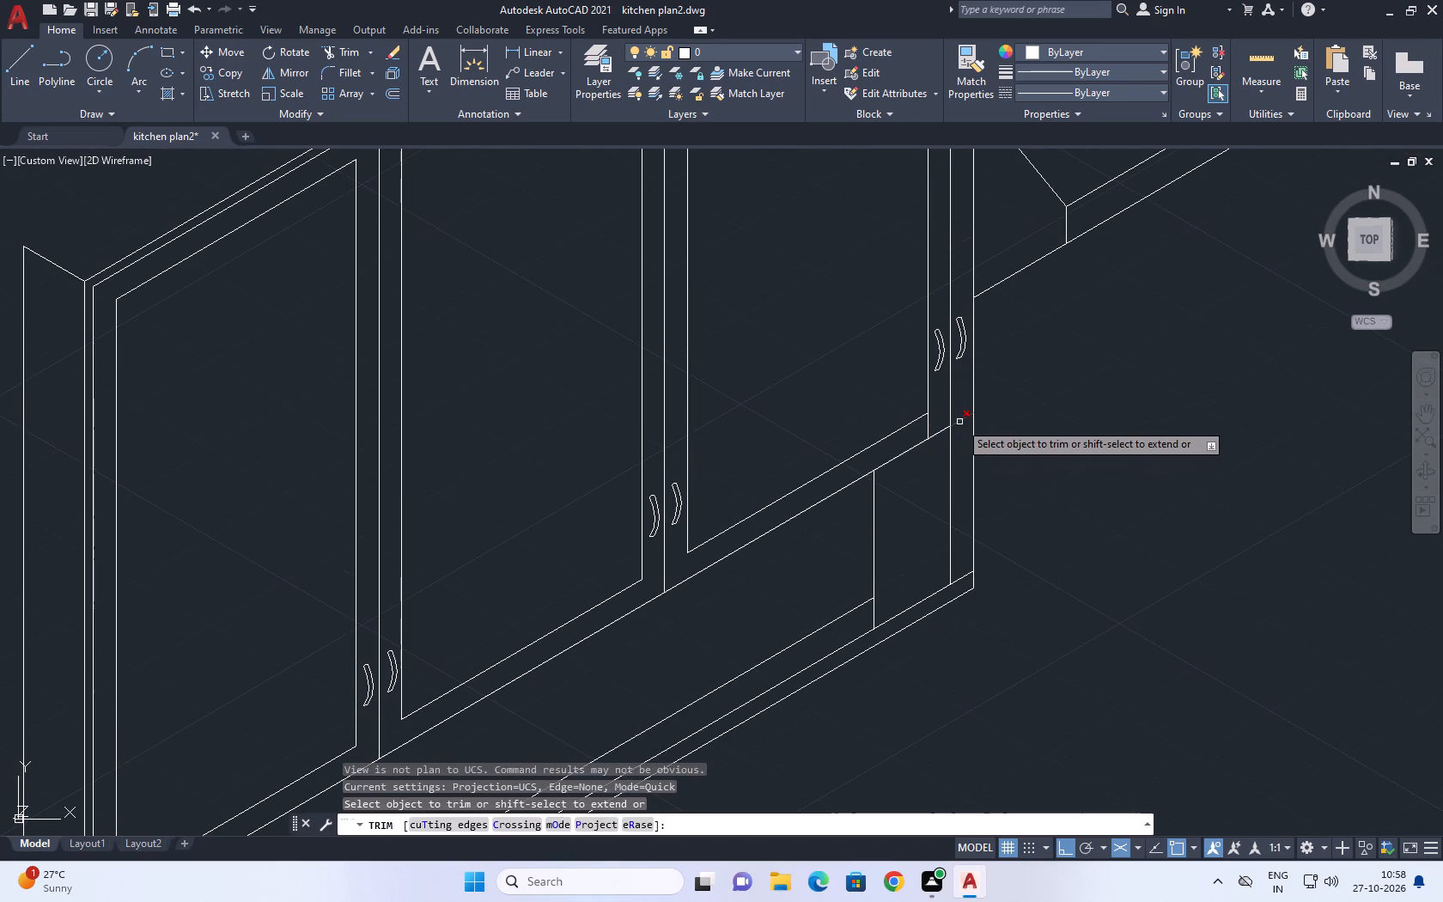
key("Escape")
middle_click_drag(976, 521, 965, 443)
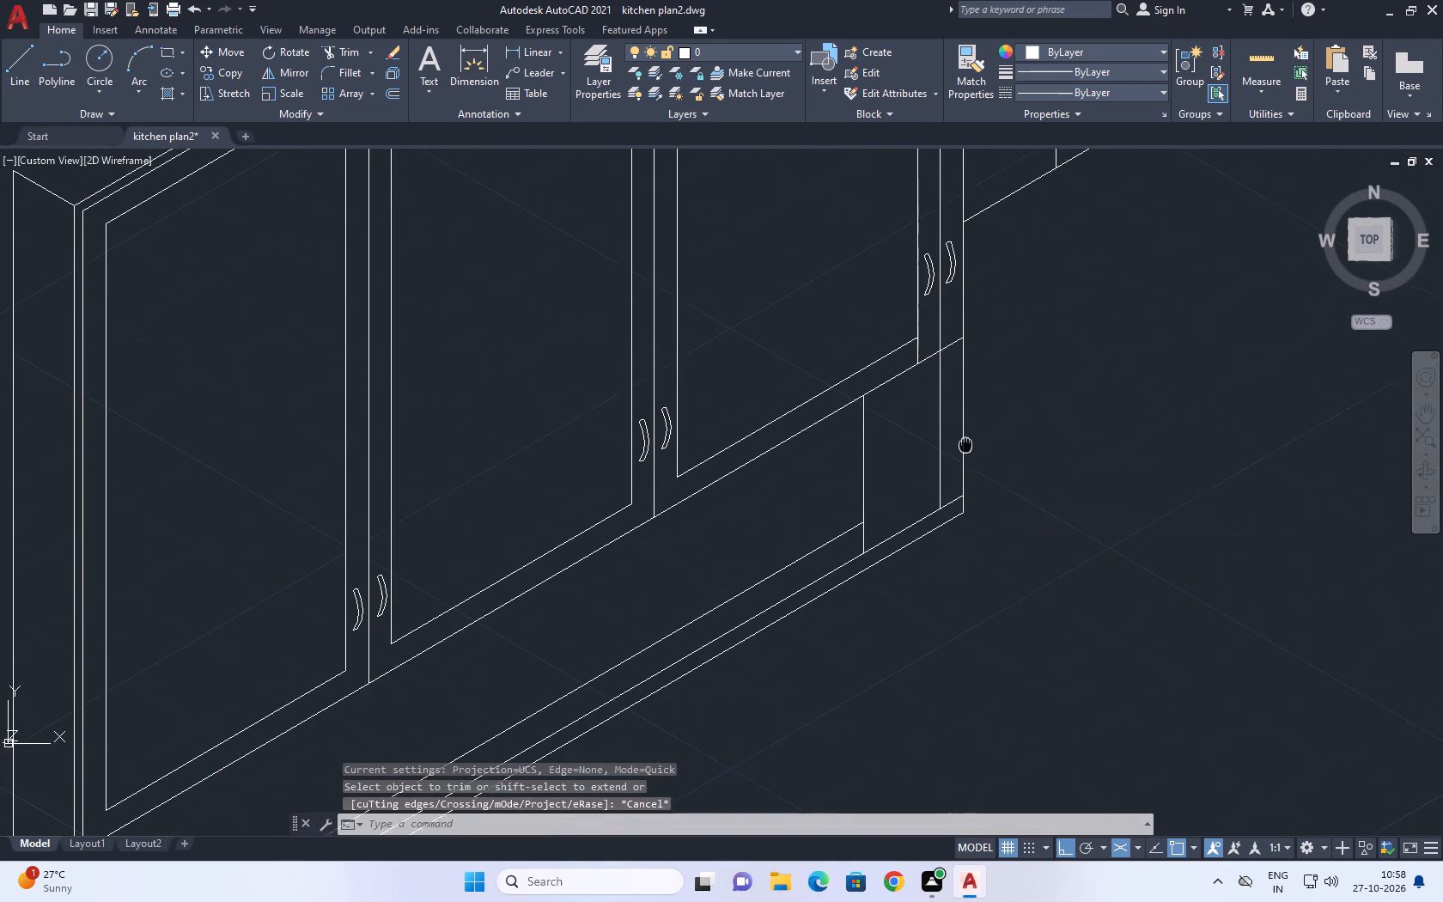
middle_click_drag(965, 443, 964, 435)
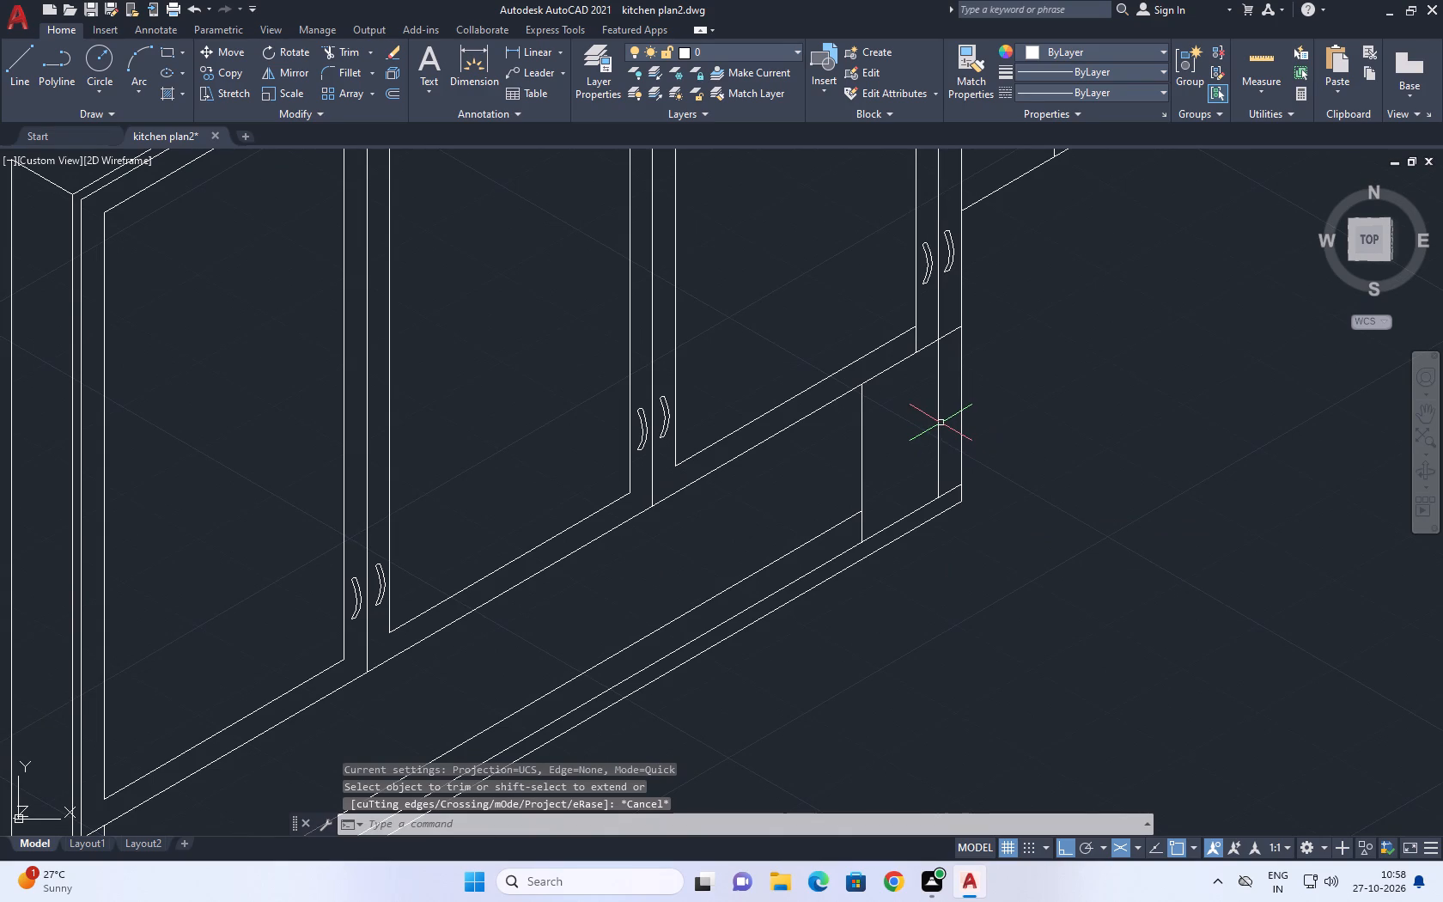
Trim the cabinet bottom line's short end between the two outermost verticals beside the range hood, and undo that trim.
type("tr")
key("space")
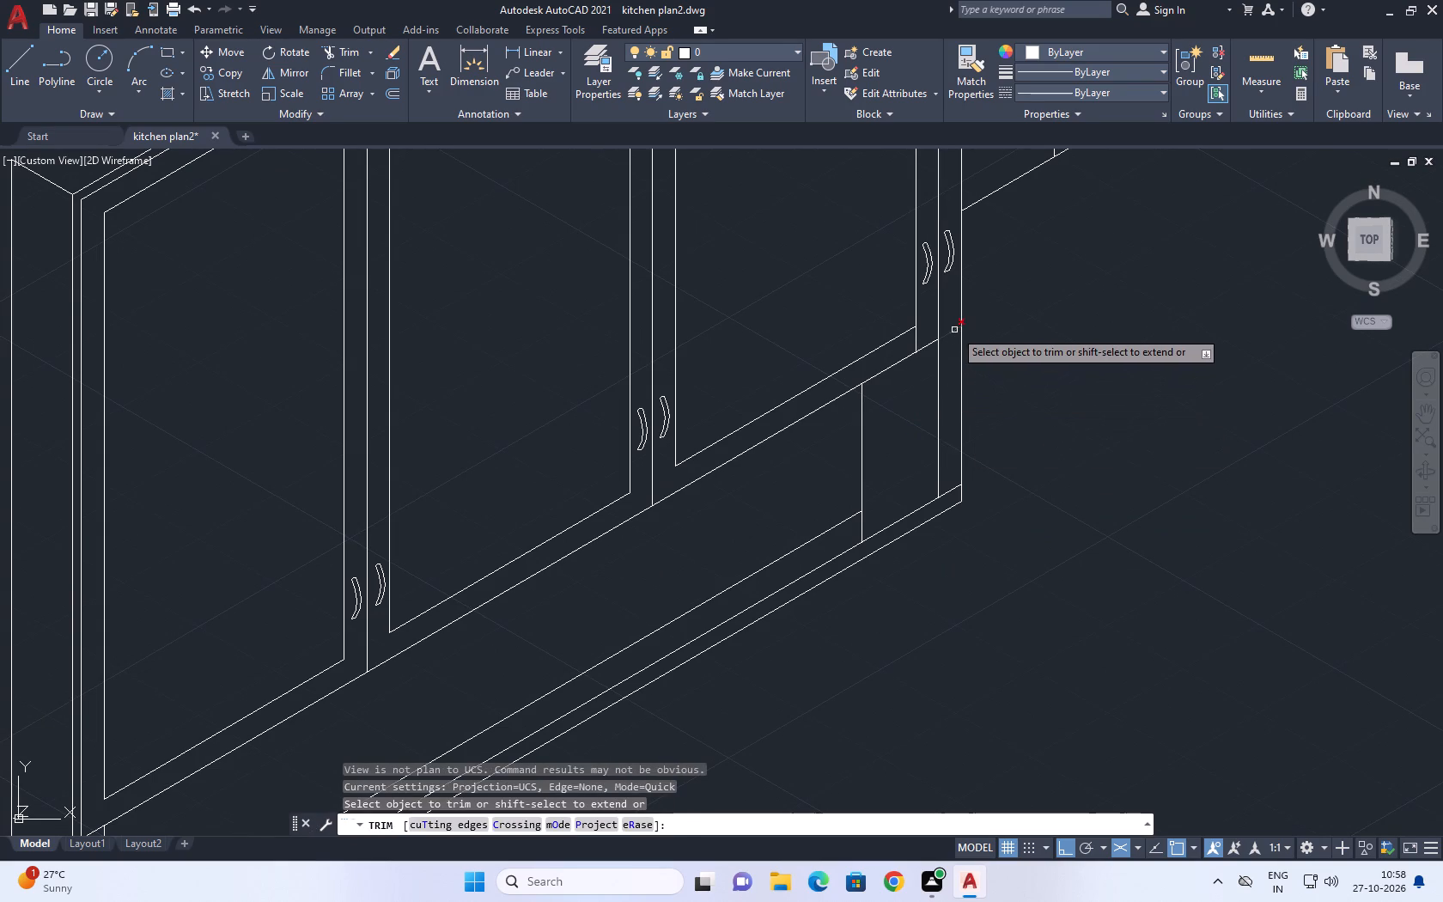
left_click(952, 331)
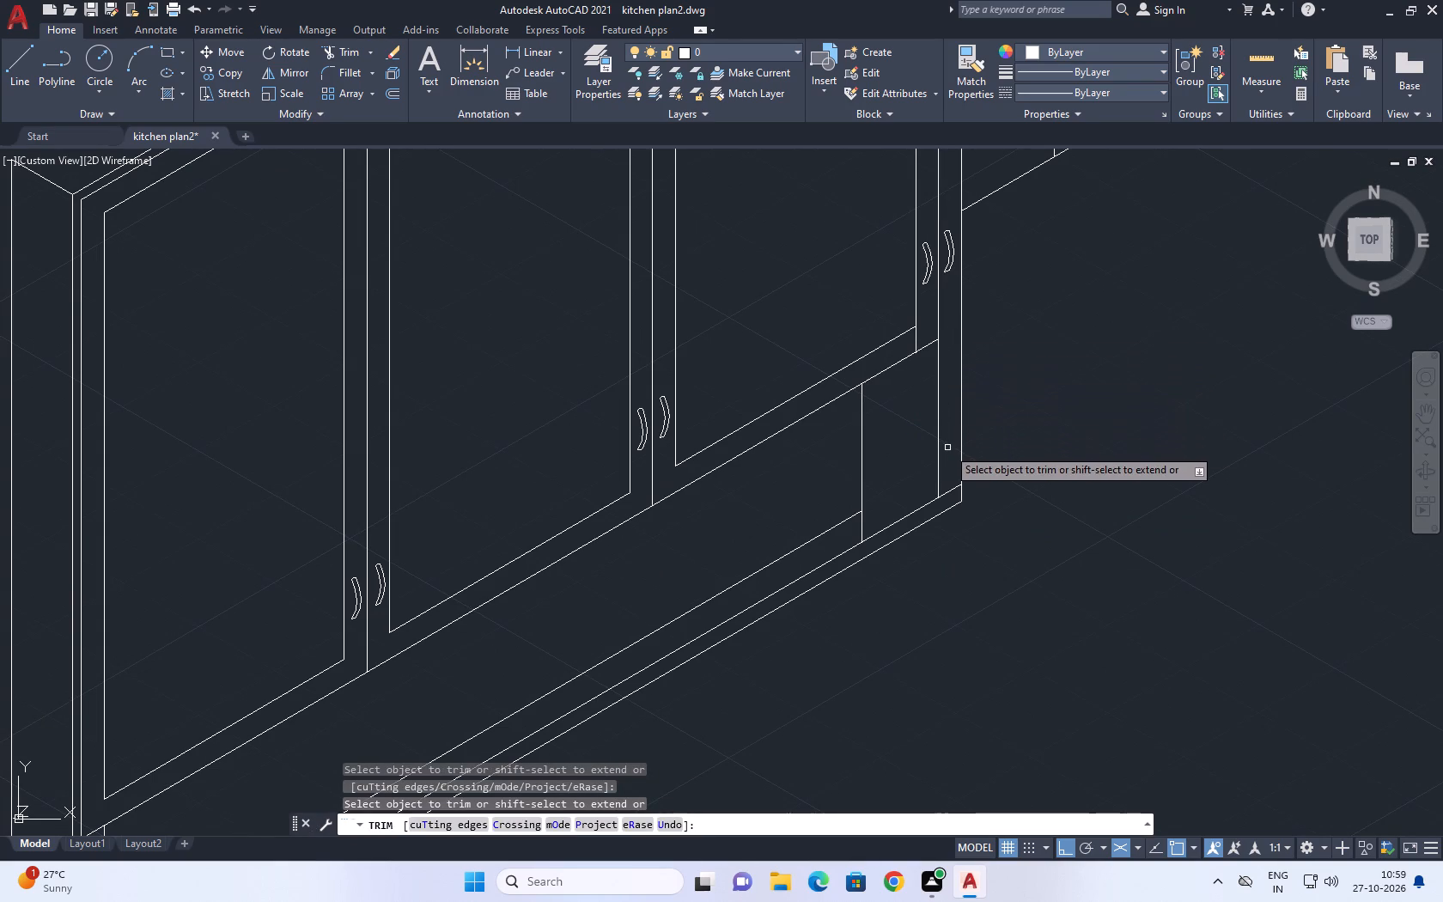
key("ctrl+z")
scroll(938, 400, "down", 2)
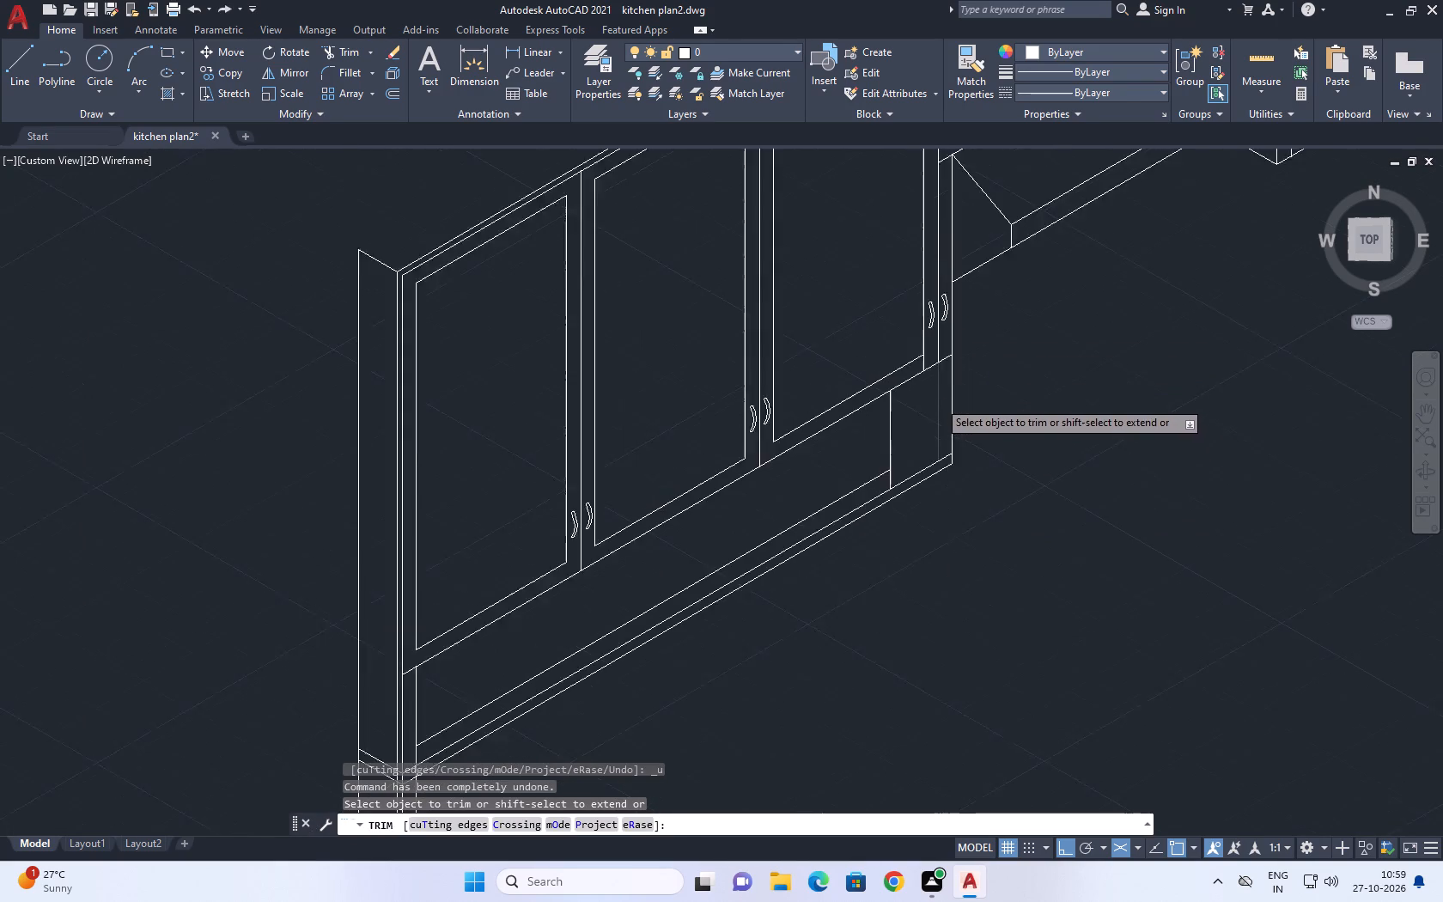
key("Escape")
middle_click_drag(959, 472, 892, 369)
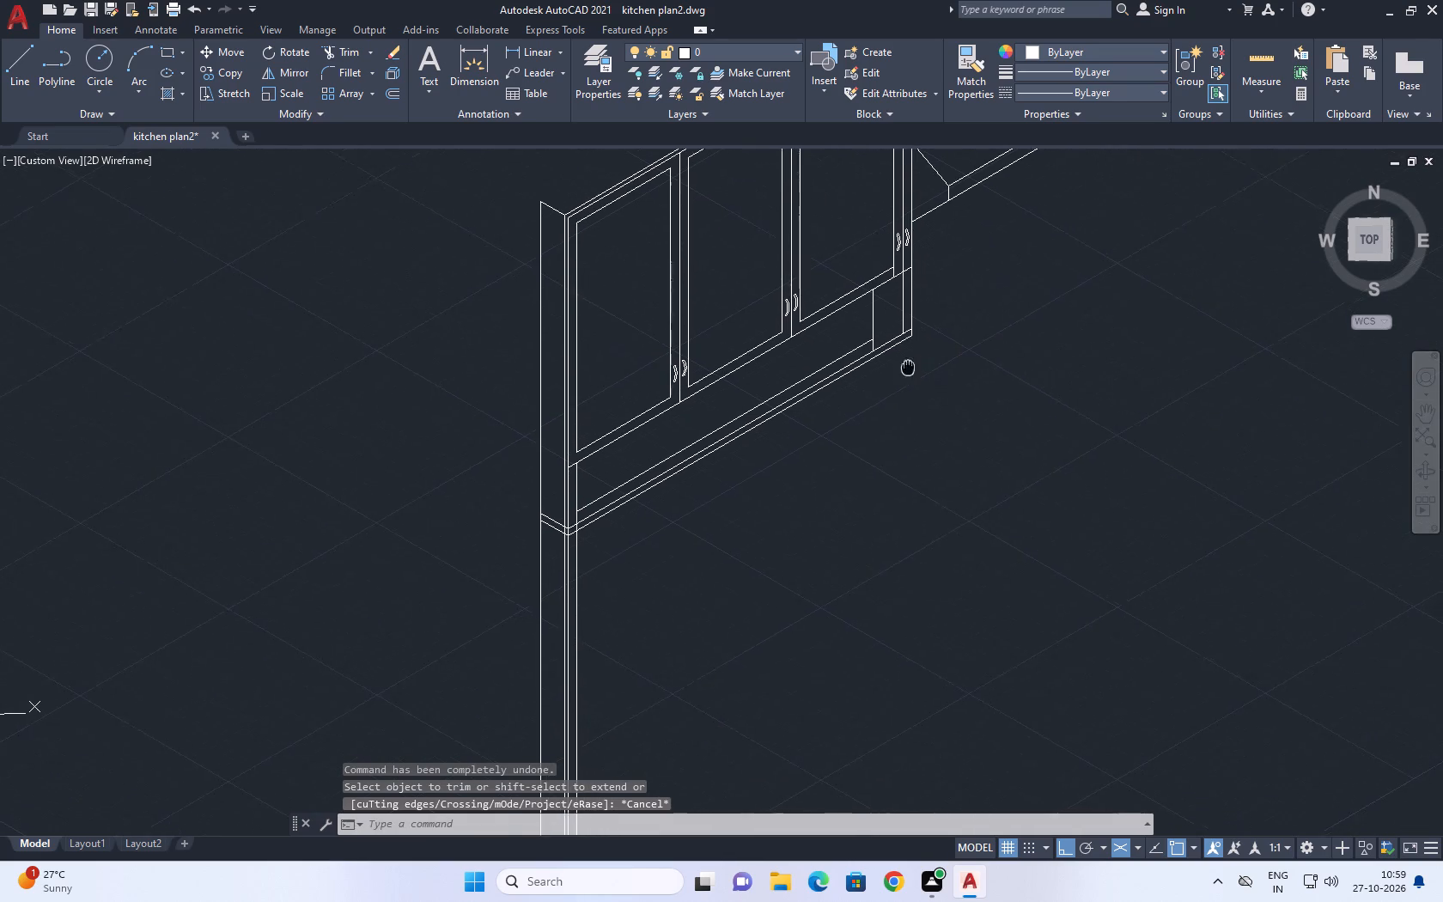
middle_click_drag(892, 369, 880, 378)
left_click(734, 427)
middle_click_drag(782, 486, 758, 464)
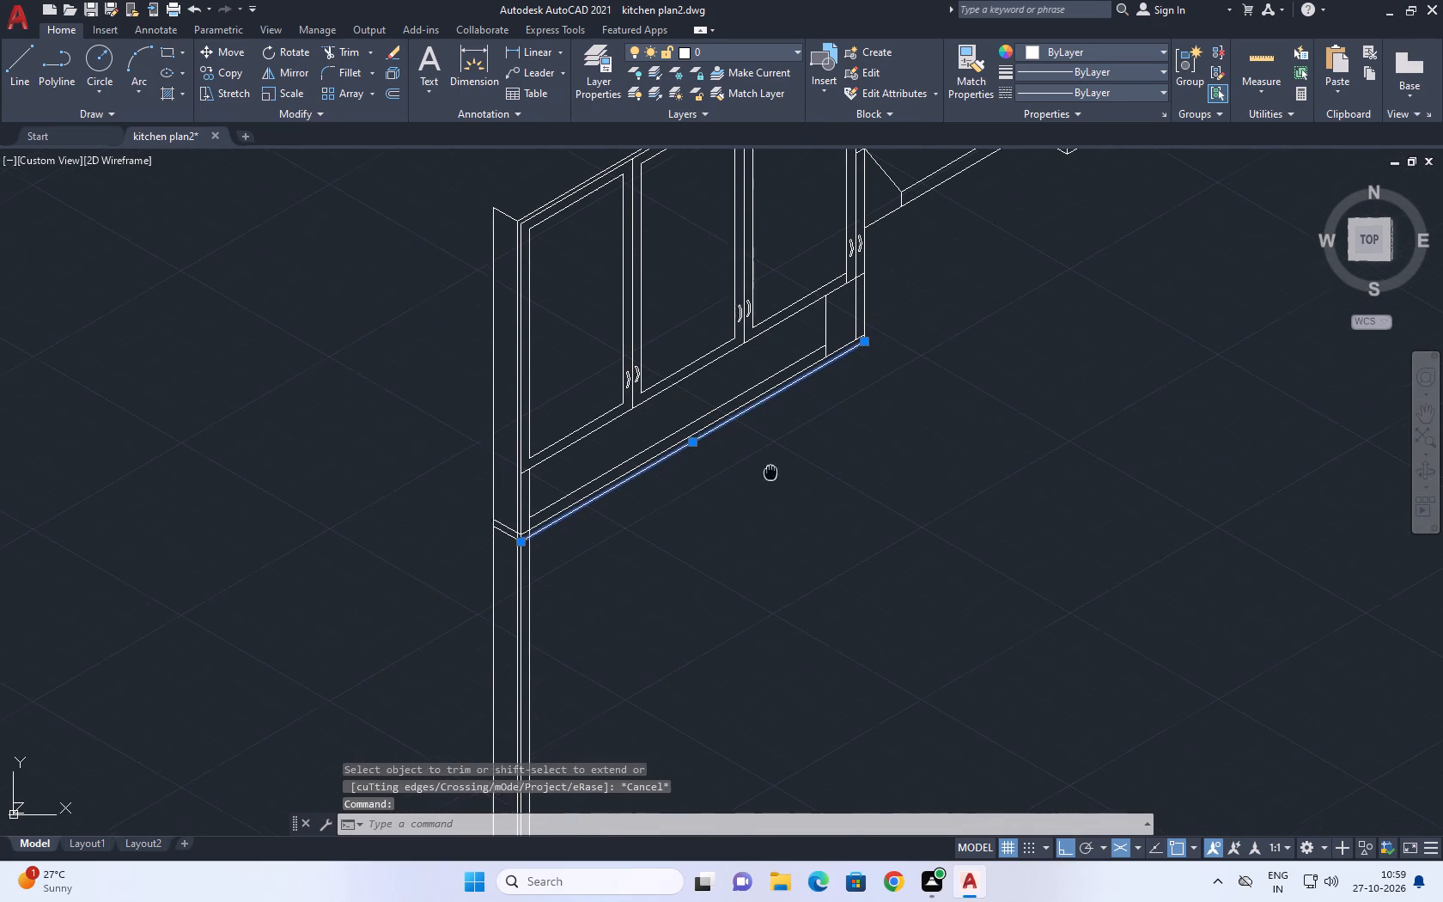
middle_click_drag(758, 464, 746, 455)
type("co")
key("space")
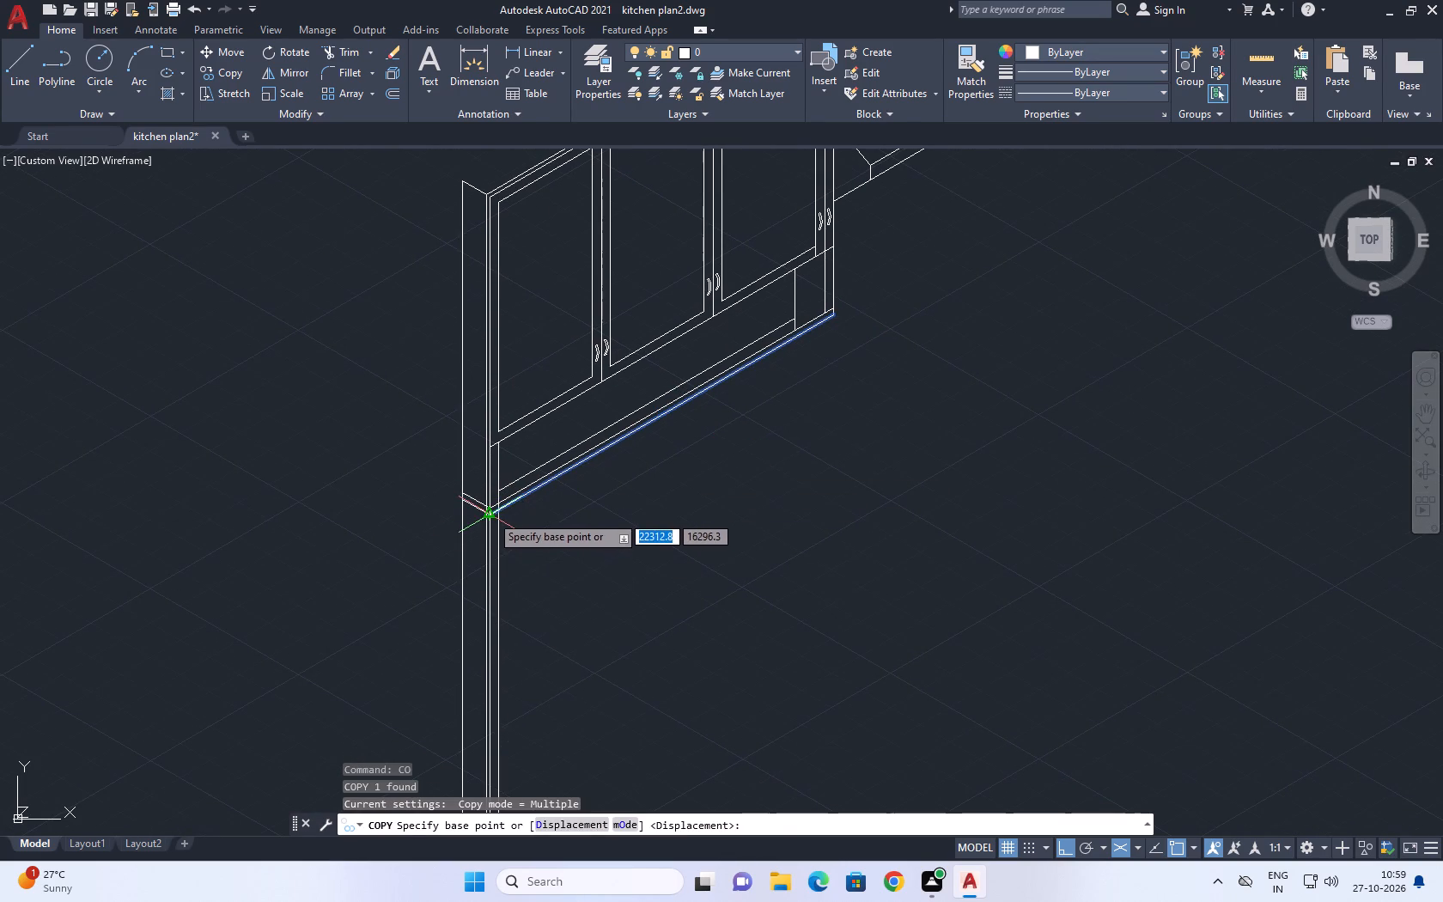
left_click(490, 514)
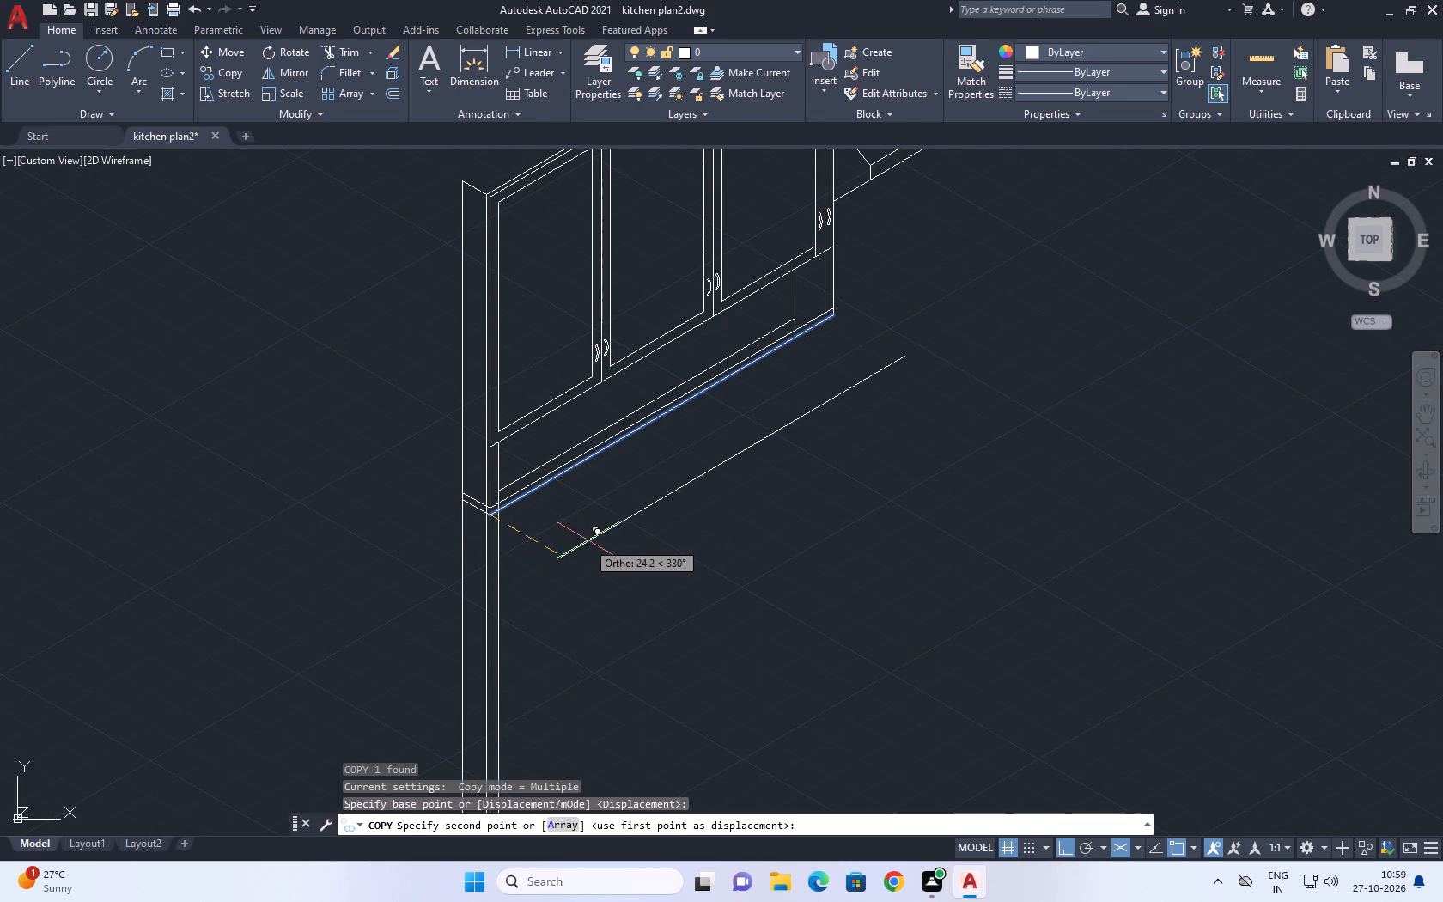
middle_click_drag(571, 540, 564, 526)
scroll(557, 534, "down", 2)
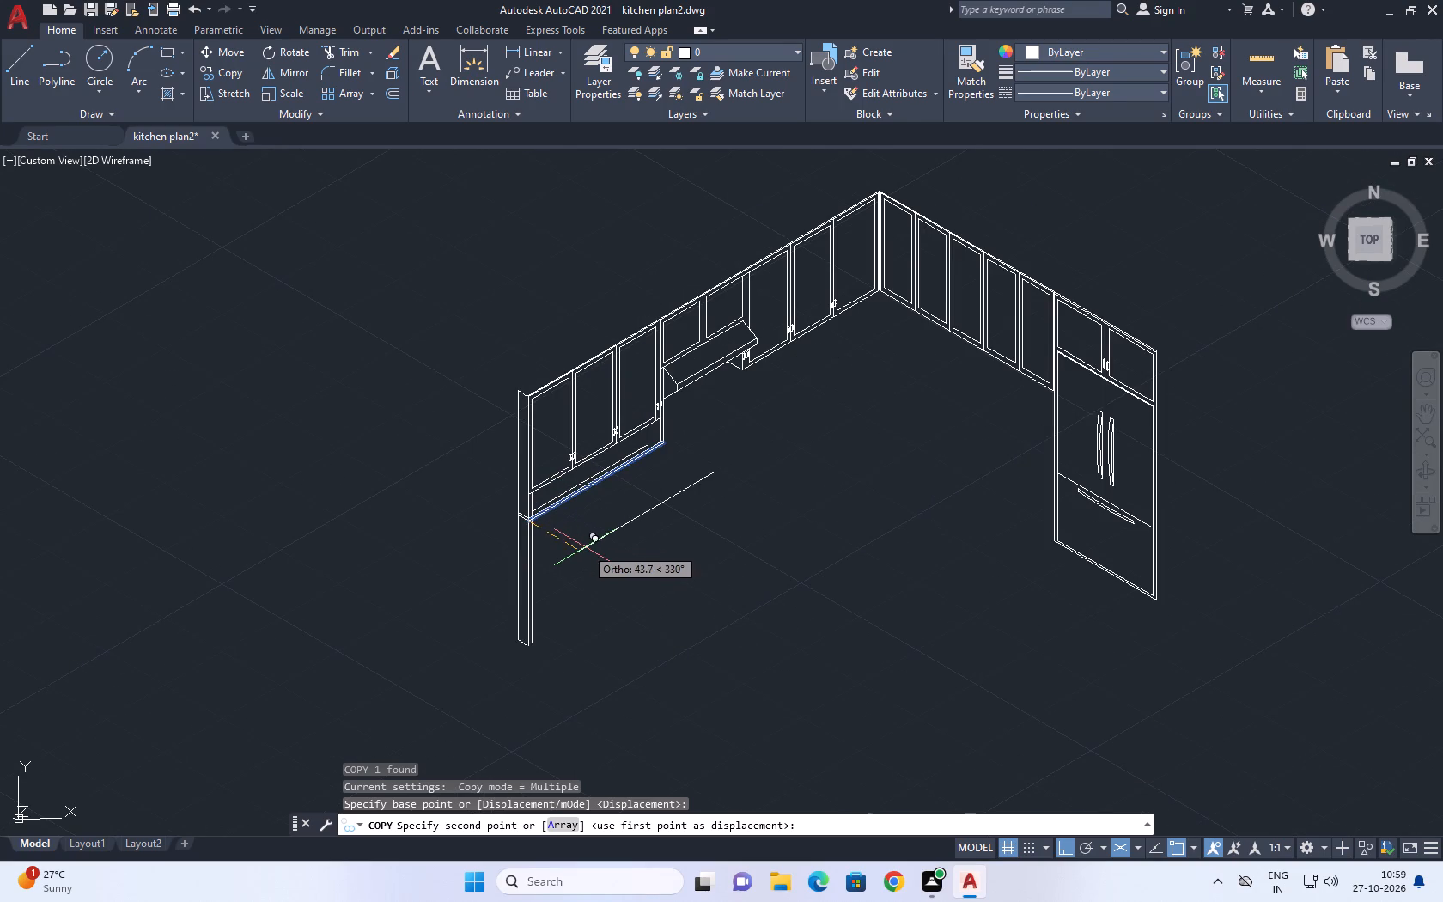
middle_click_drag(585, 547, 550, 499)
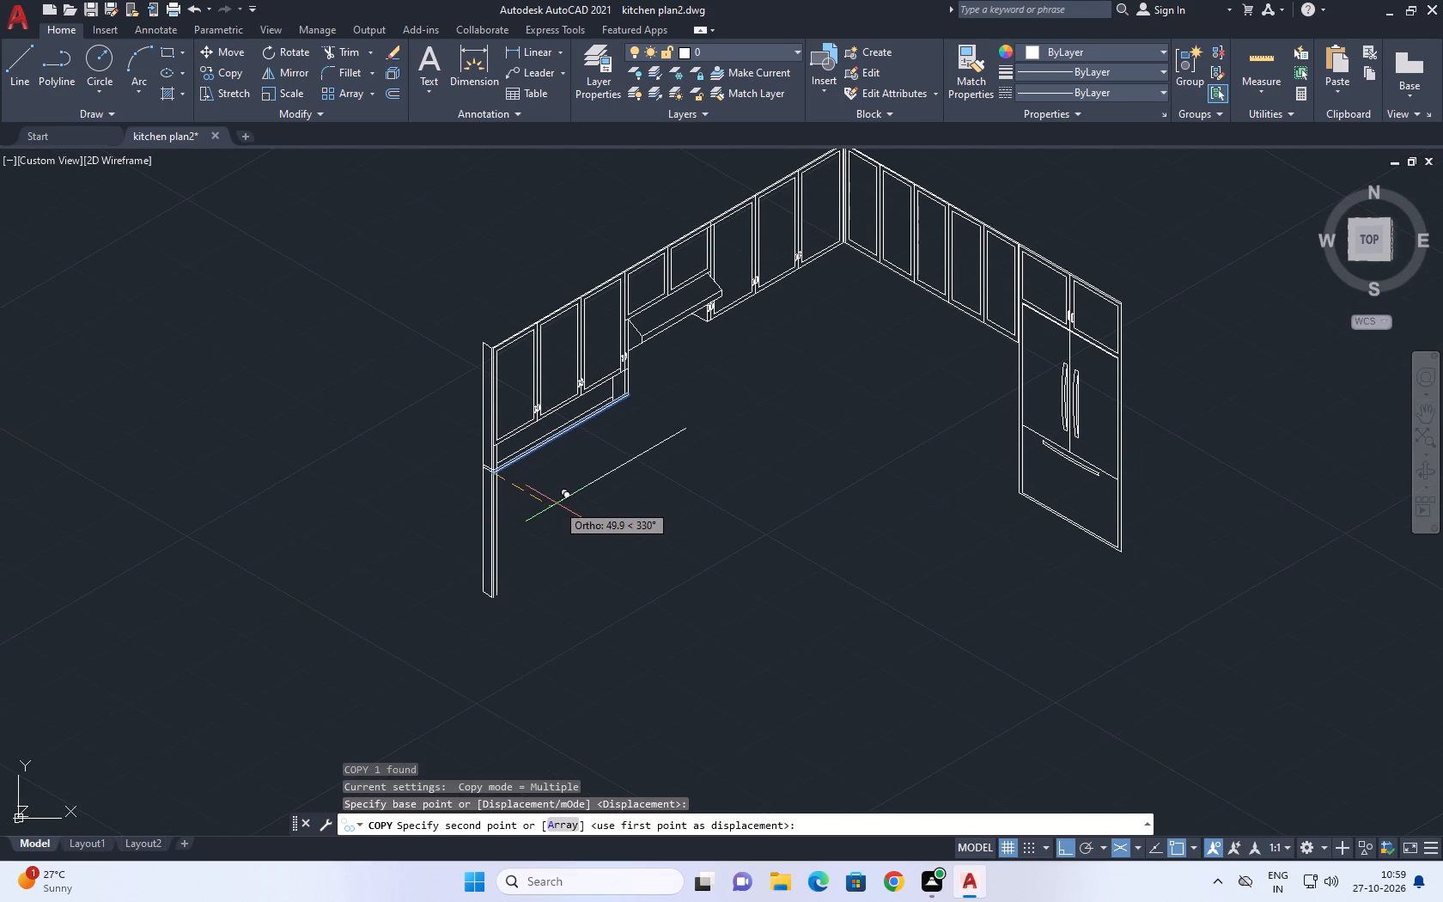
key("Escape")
Draw a vertical line along the end panel's outer edge, from the lower short sloping line's outer end to the panel's bottom corner.
scroll(497, 491, "up", 3)
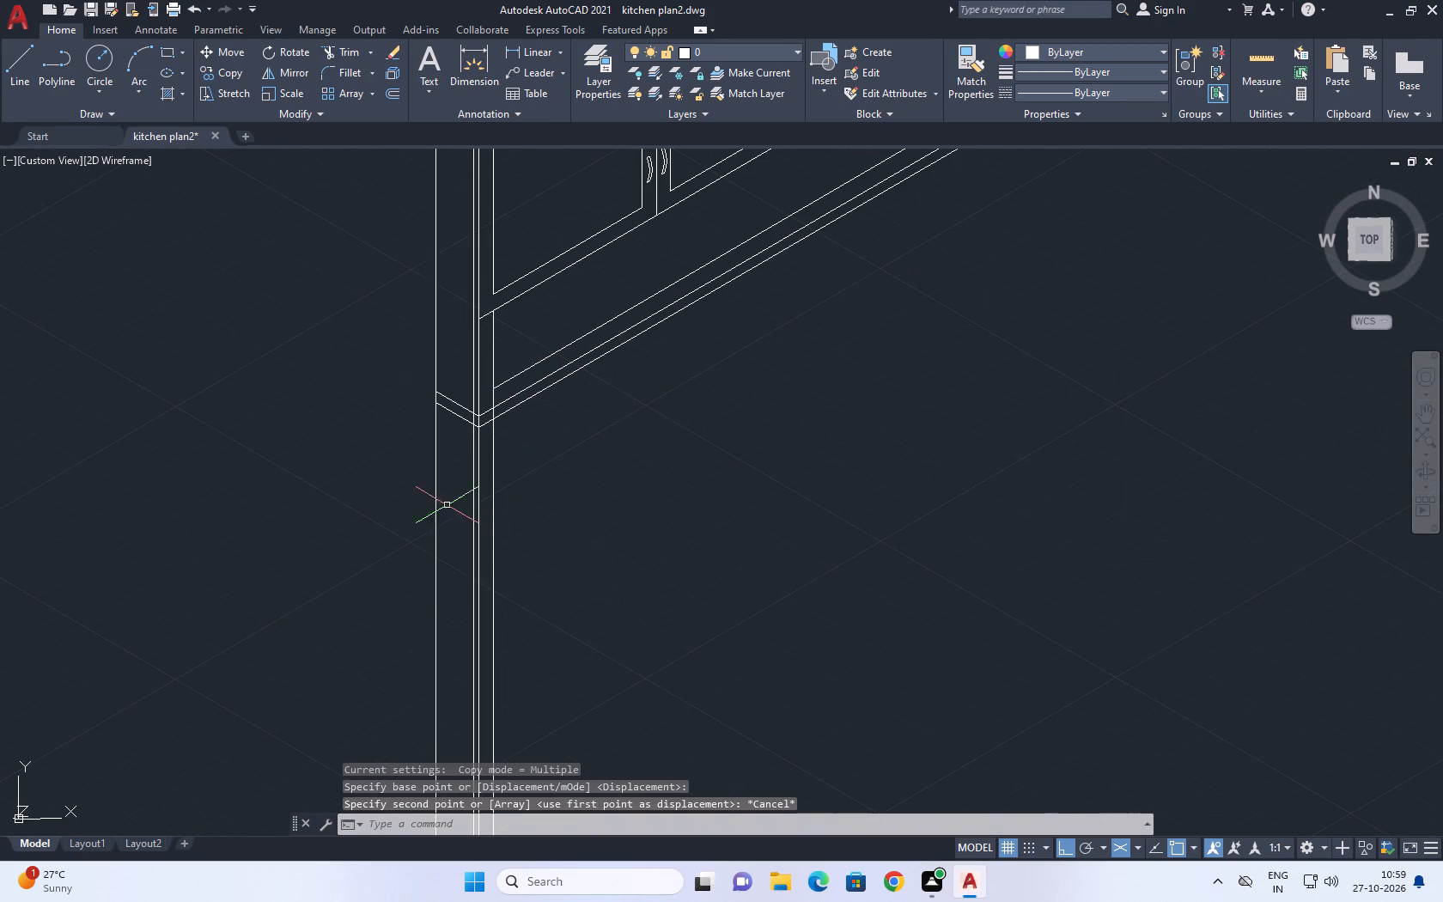
left_click(434, 474)
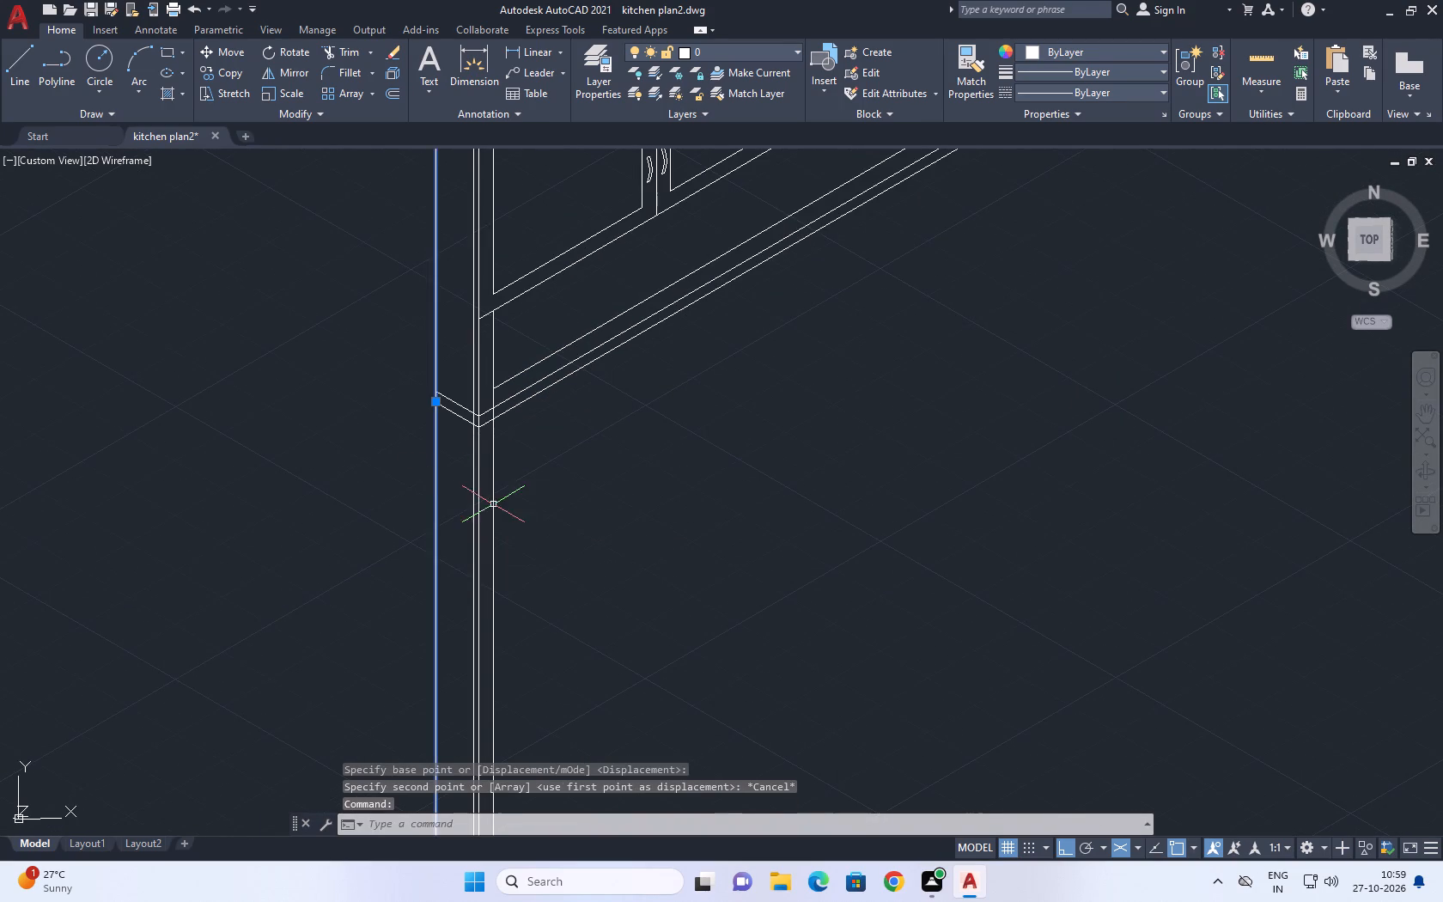
middle_click(499, 463)
key("Escape")
key("l")
key("space")
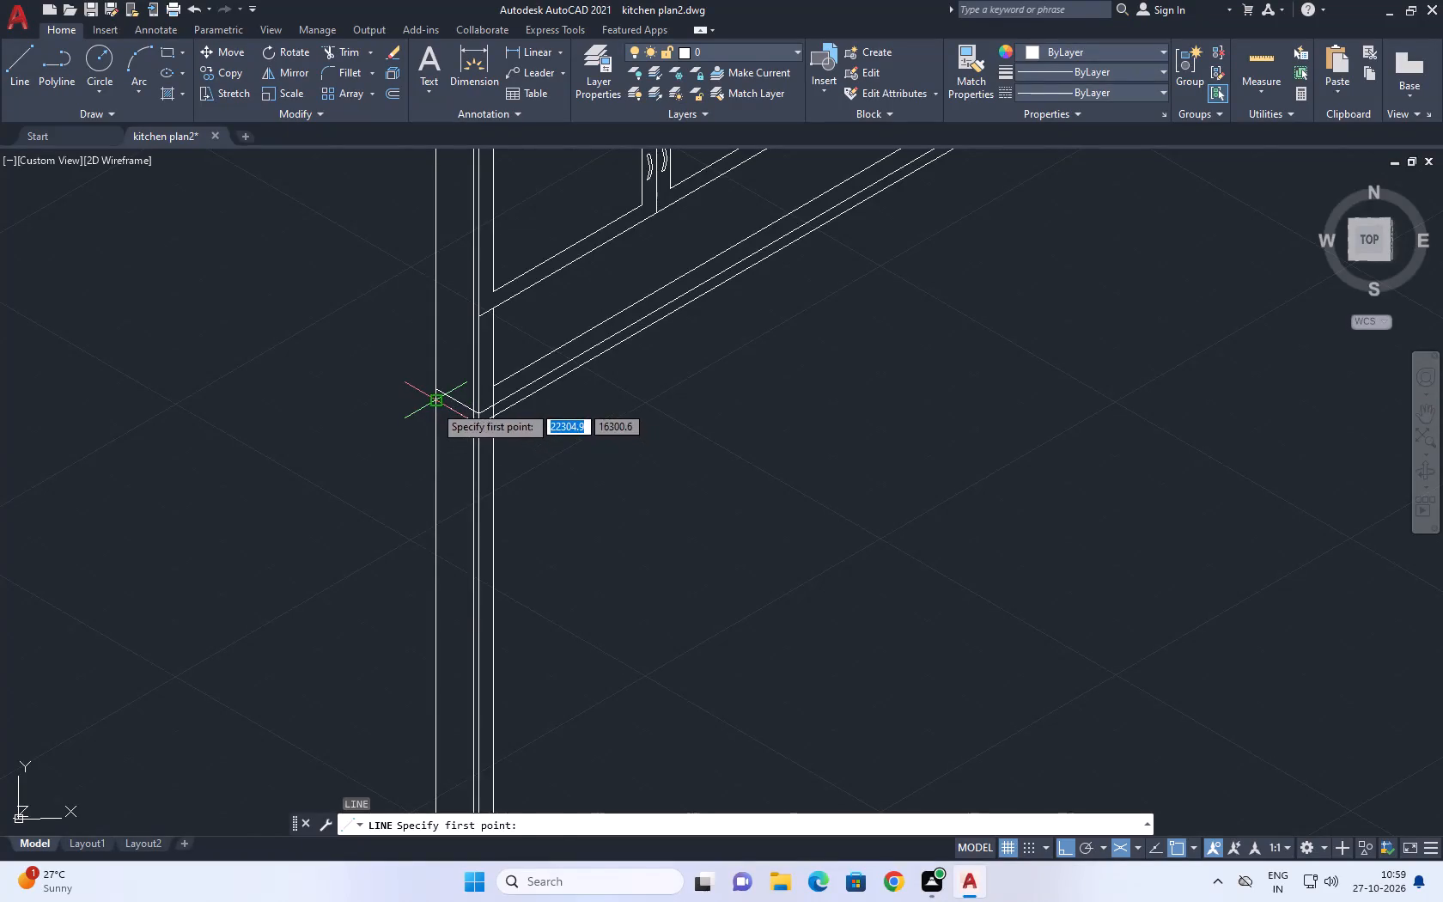
left_click(432, 403)
middle_click_drag(405, 554, 537, 365)
scroll(537, 365, "down", 1)
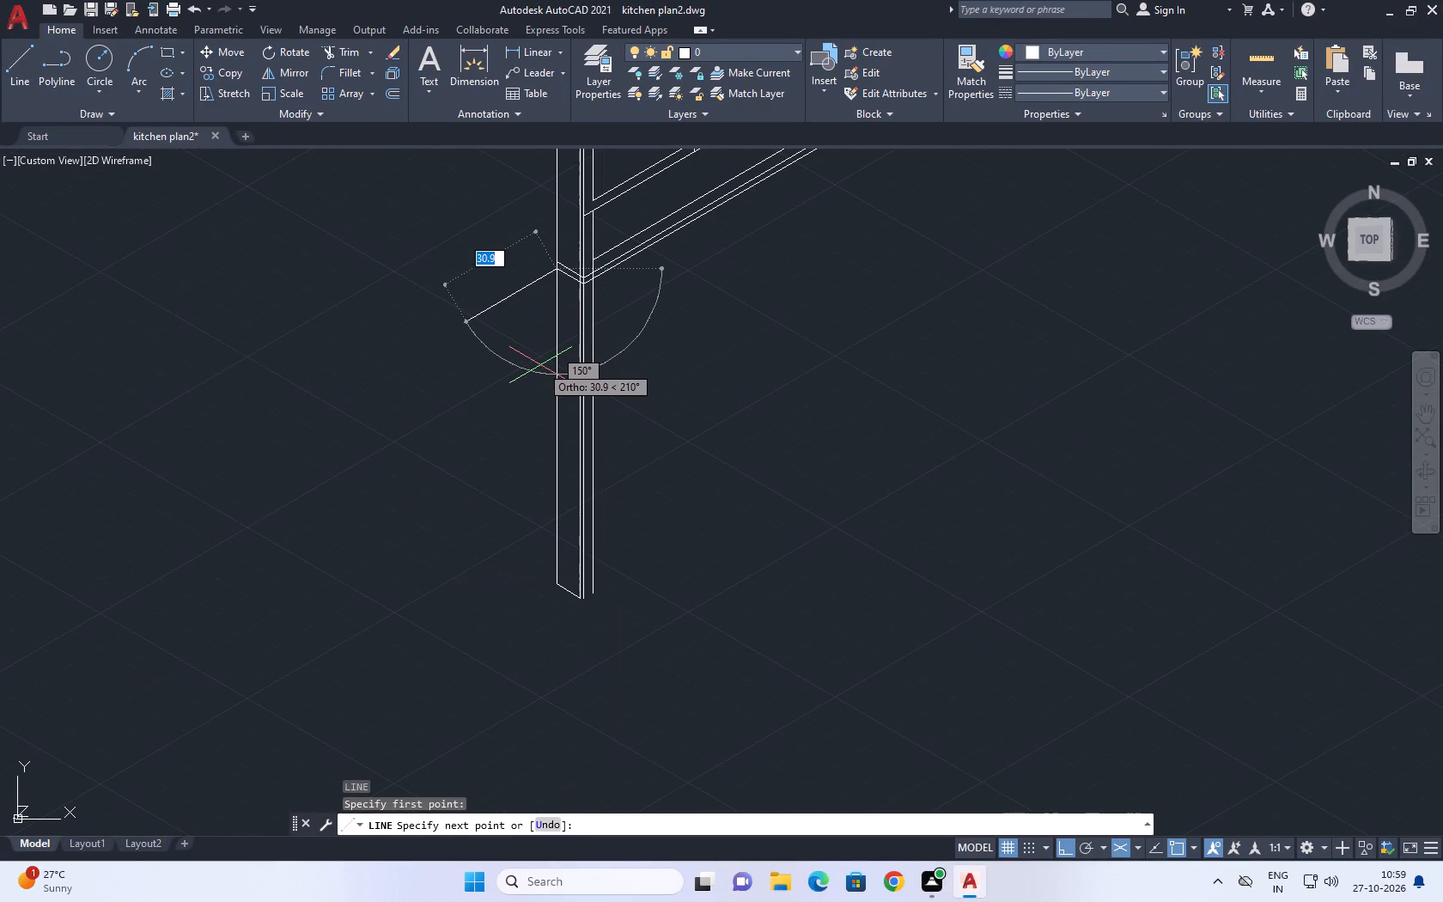
key("F5")
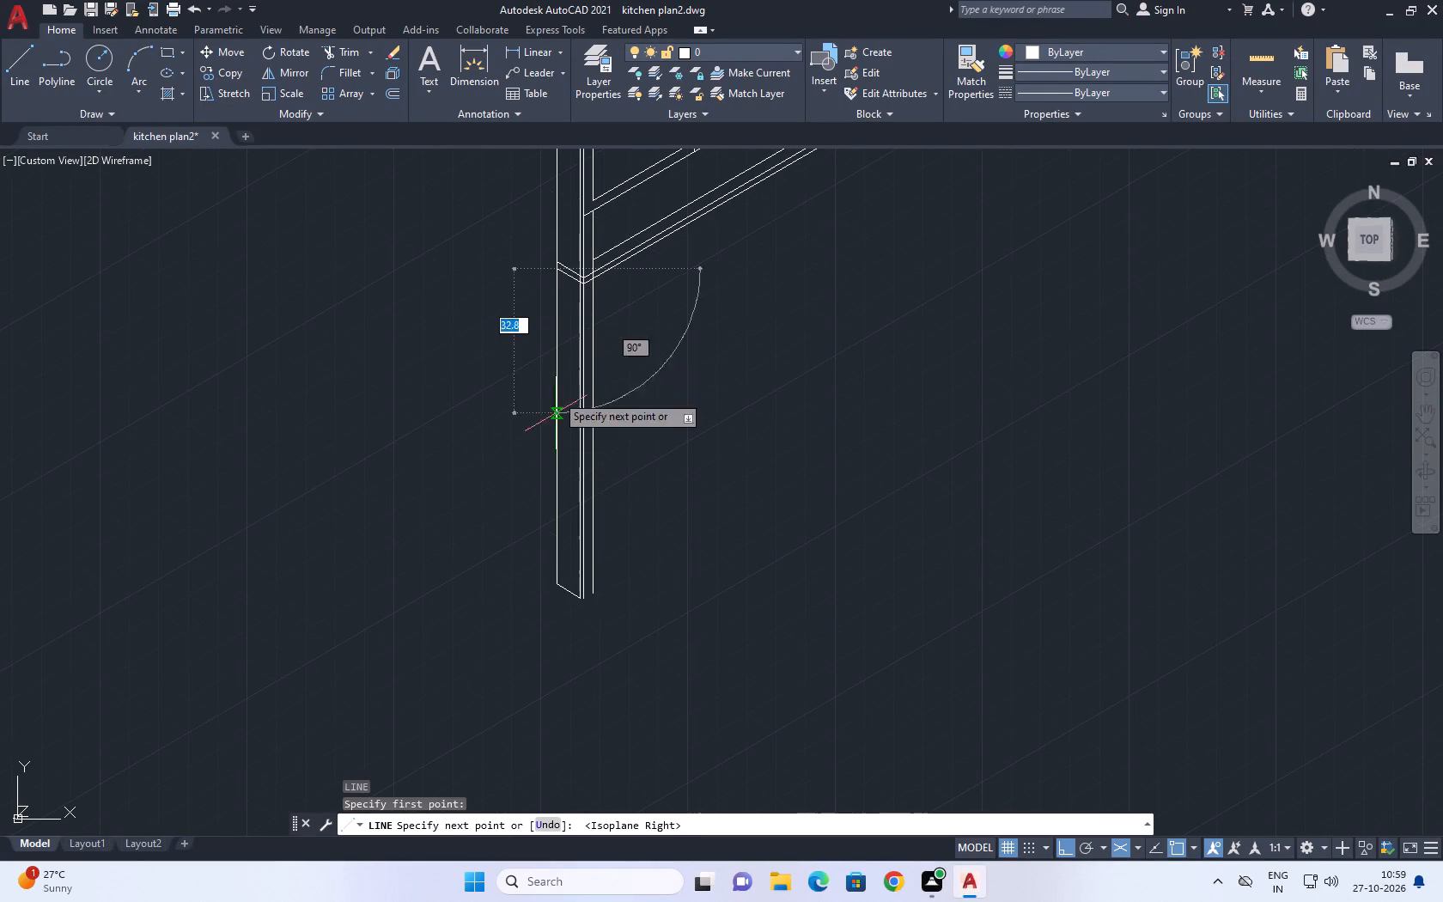
left_click(559, 583)
key("Escape")
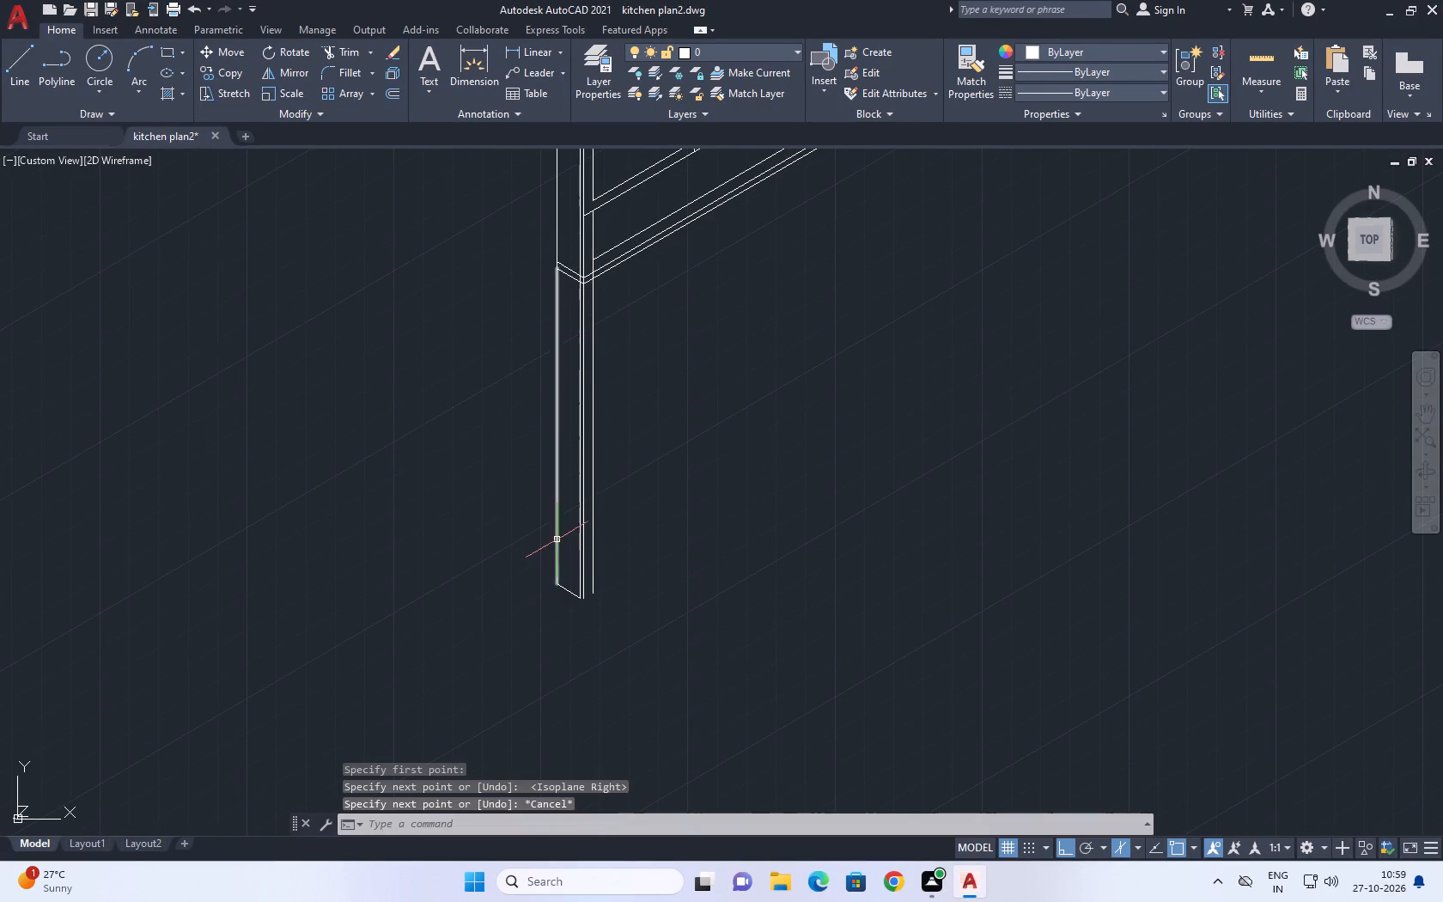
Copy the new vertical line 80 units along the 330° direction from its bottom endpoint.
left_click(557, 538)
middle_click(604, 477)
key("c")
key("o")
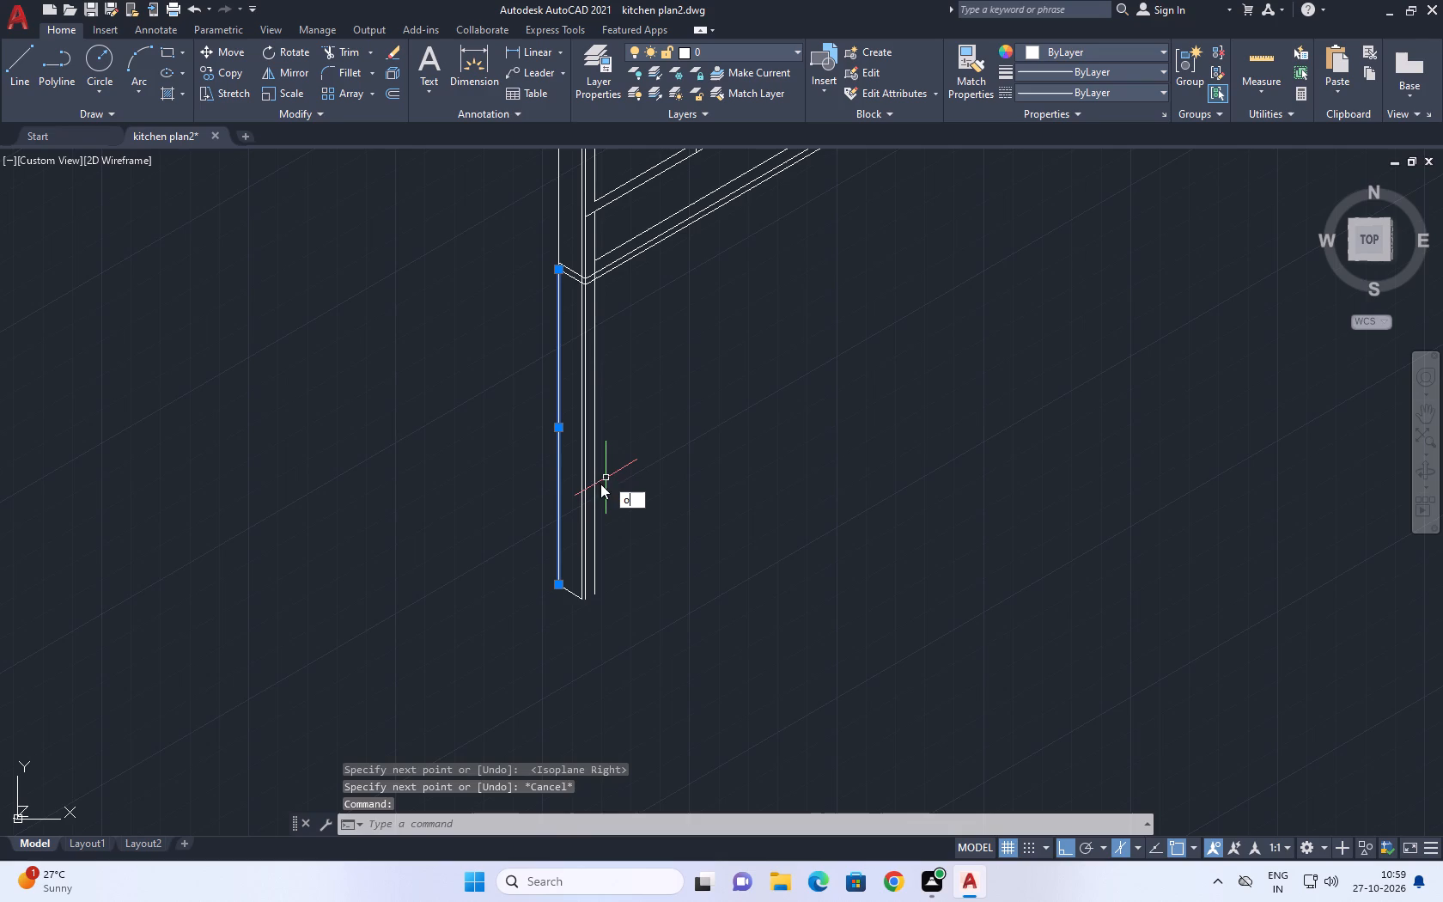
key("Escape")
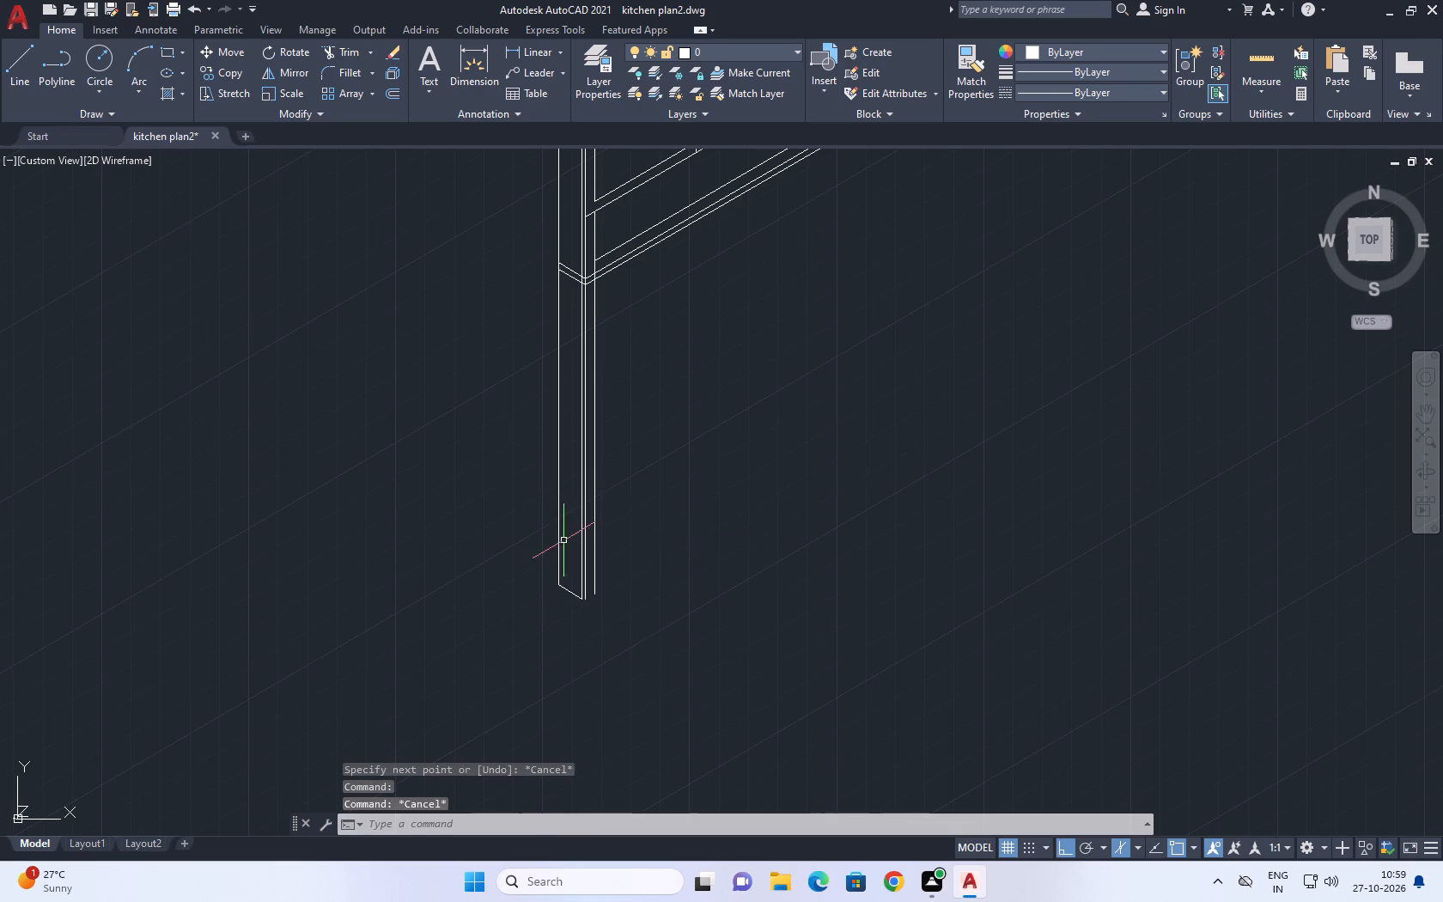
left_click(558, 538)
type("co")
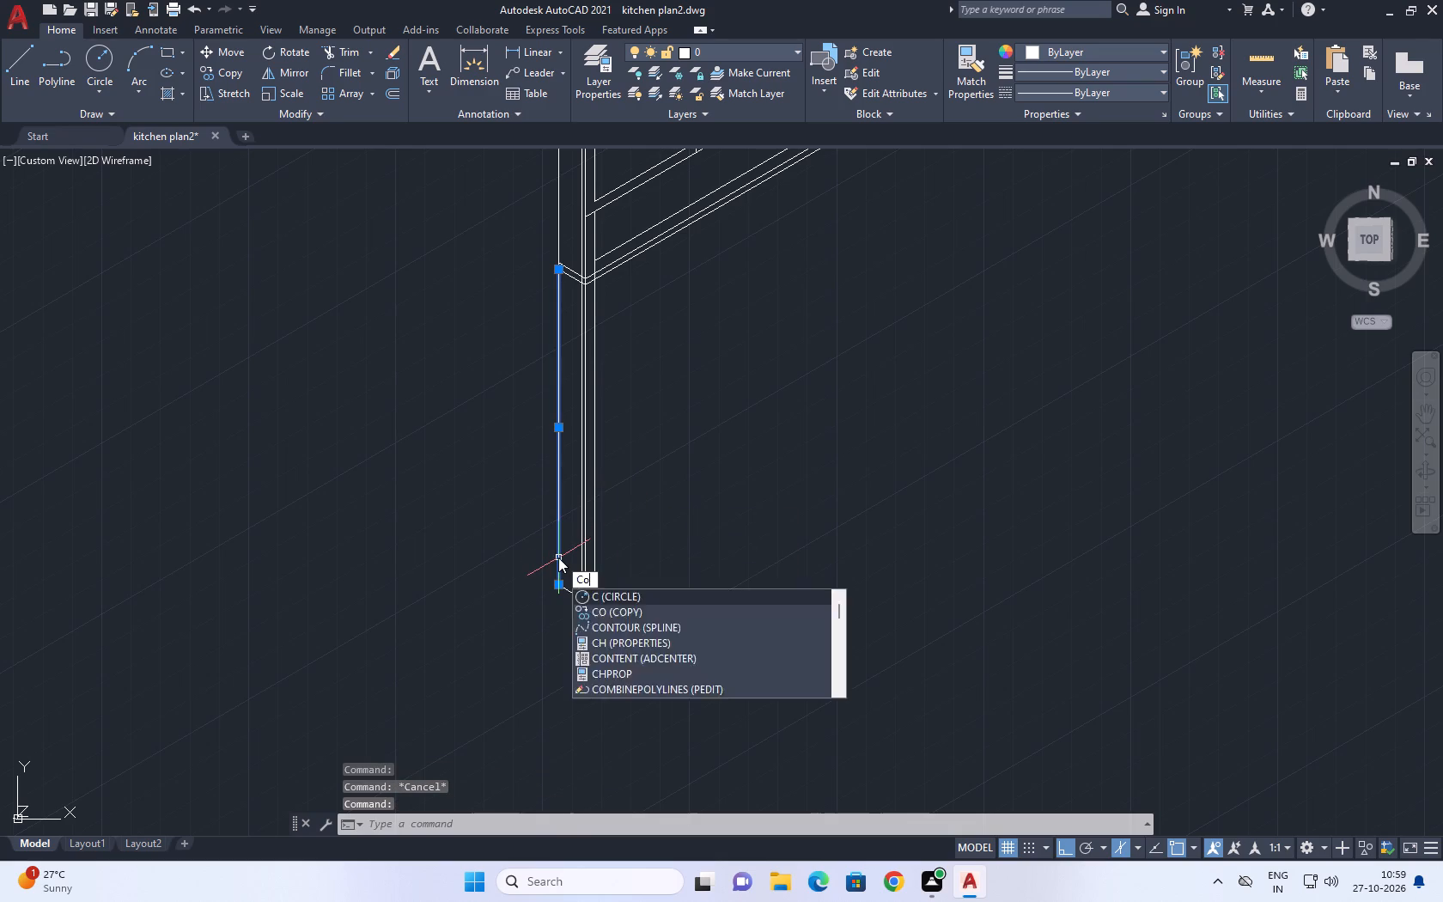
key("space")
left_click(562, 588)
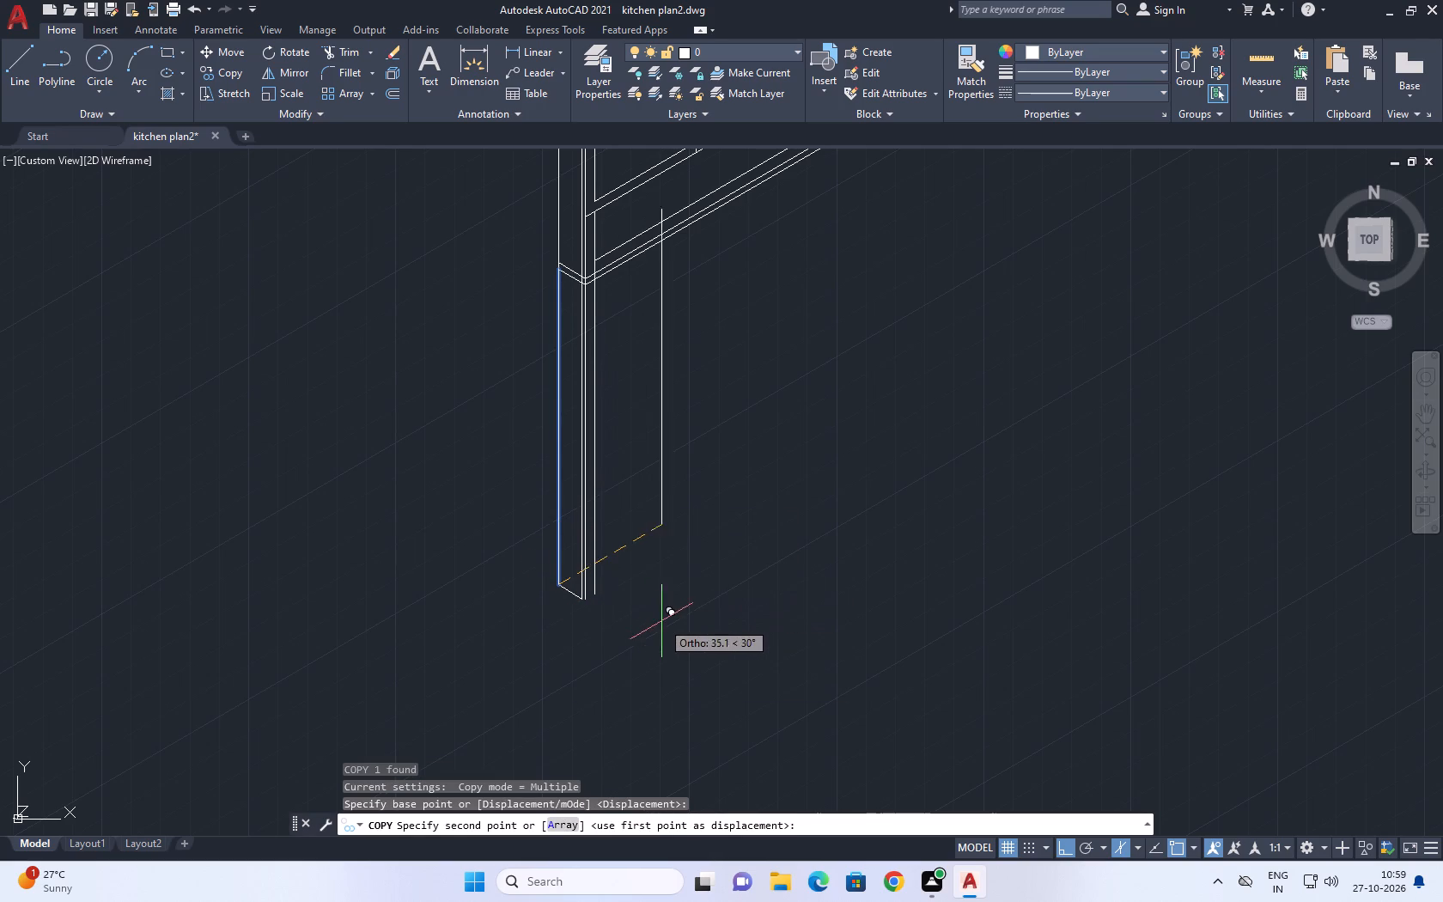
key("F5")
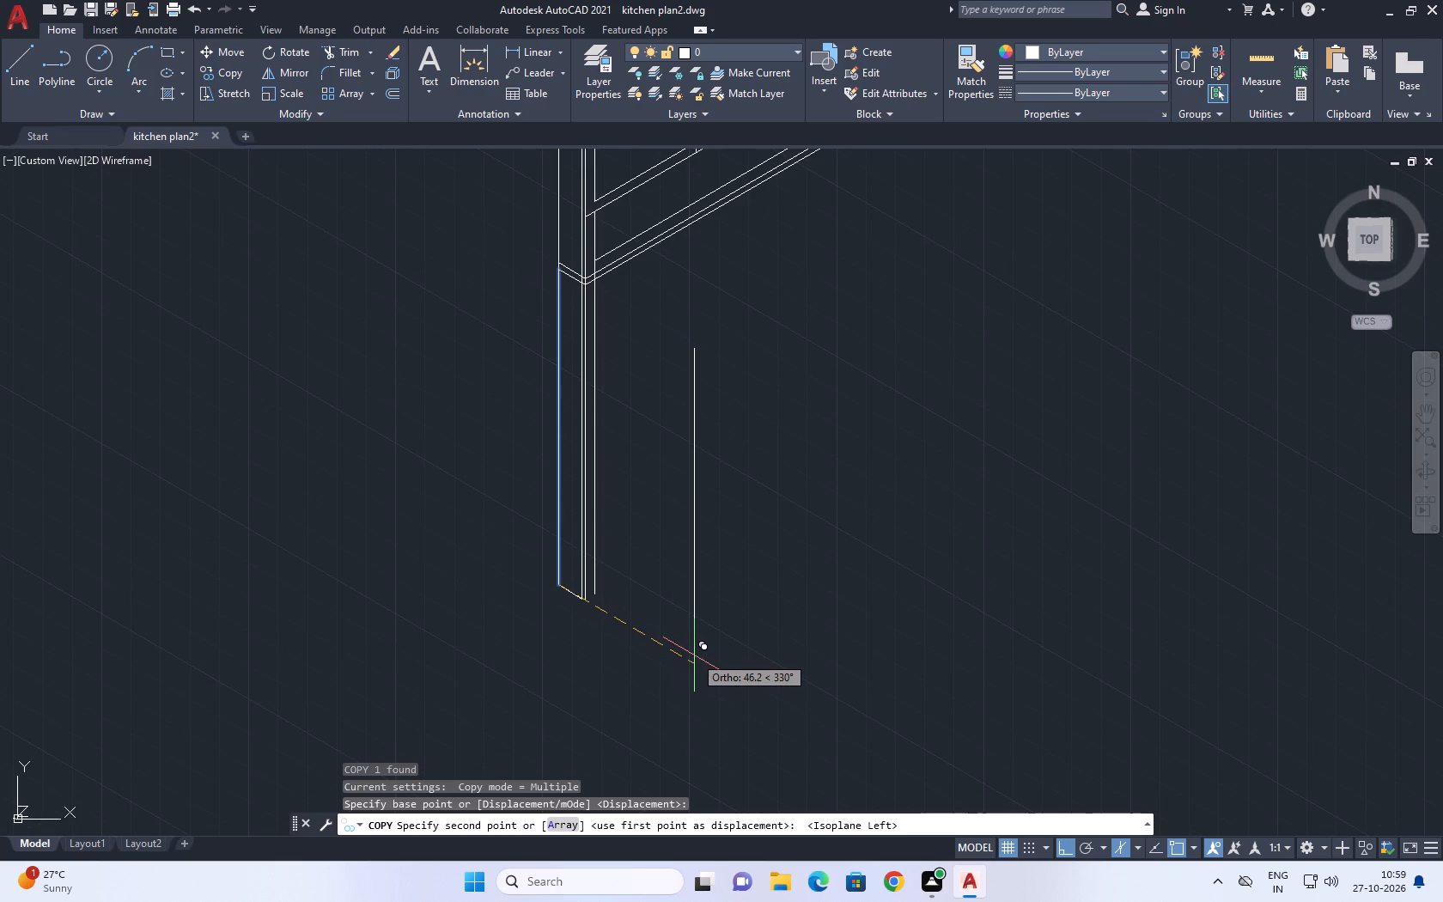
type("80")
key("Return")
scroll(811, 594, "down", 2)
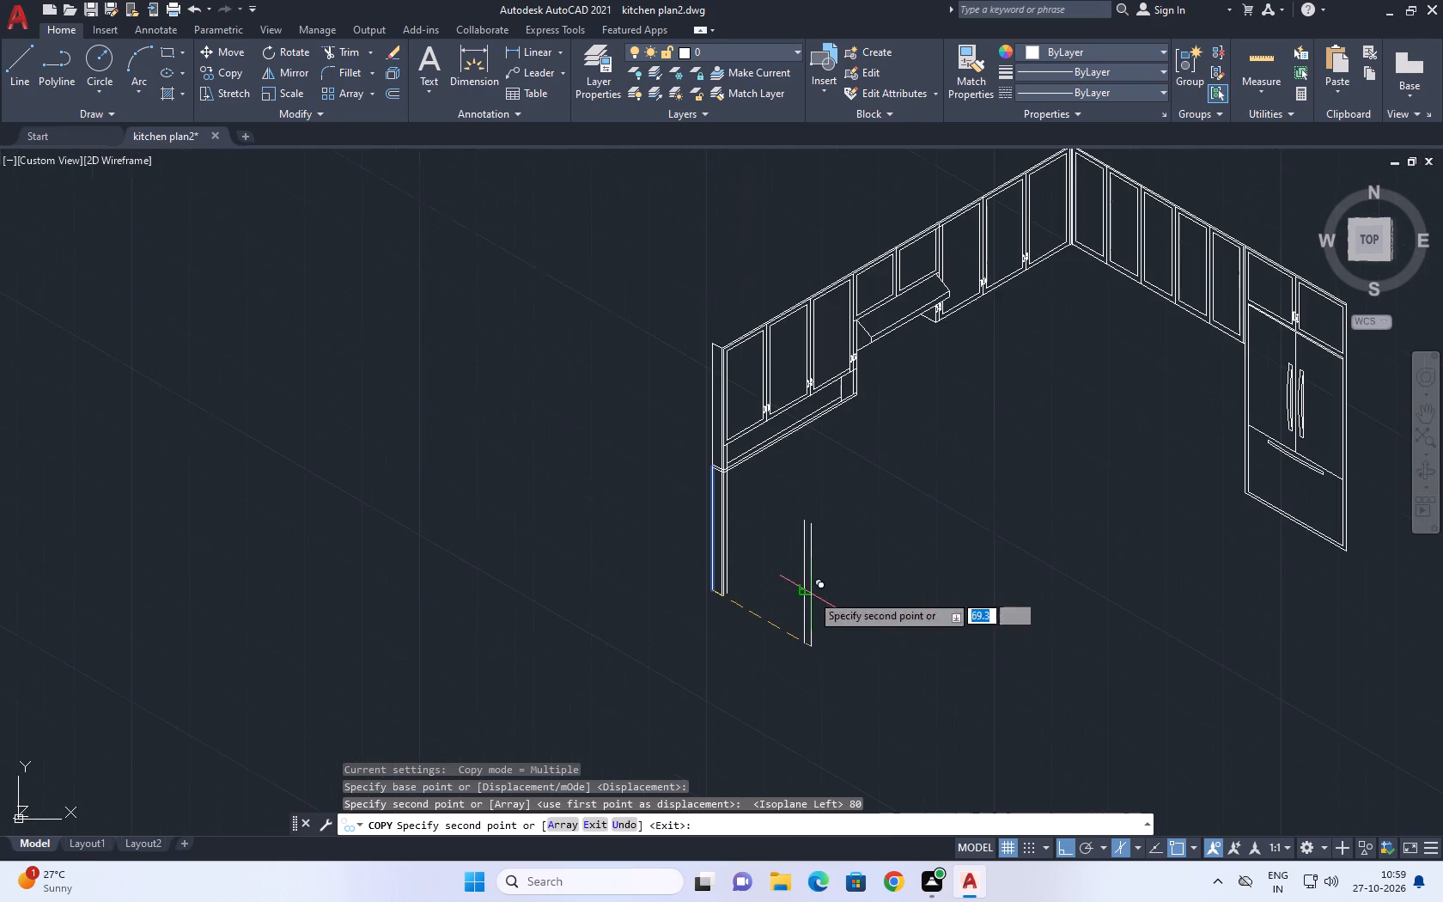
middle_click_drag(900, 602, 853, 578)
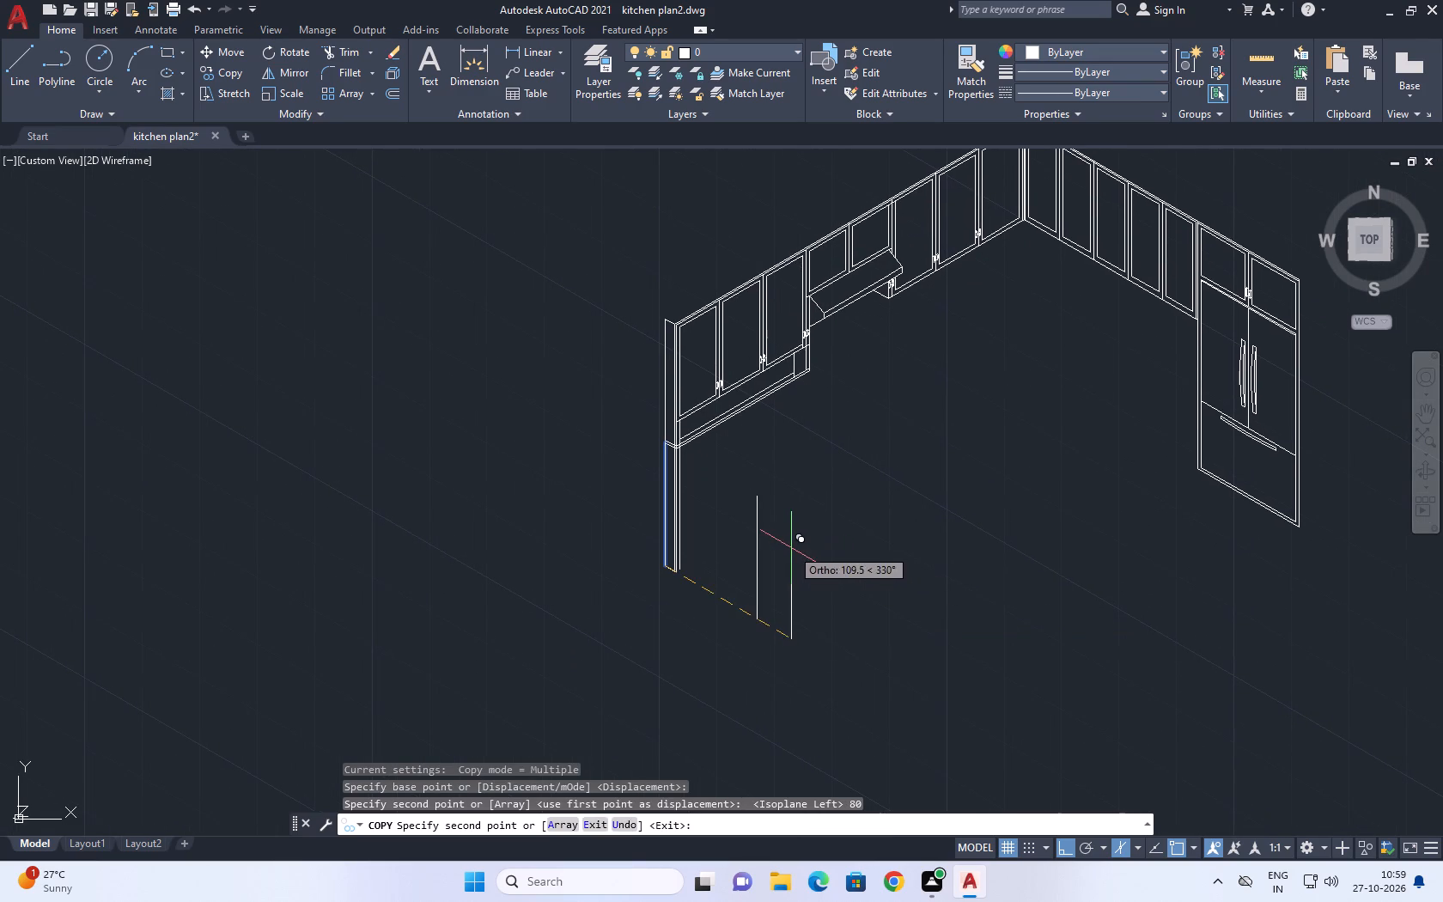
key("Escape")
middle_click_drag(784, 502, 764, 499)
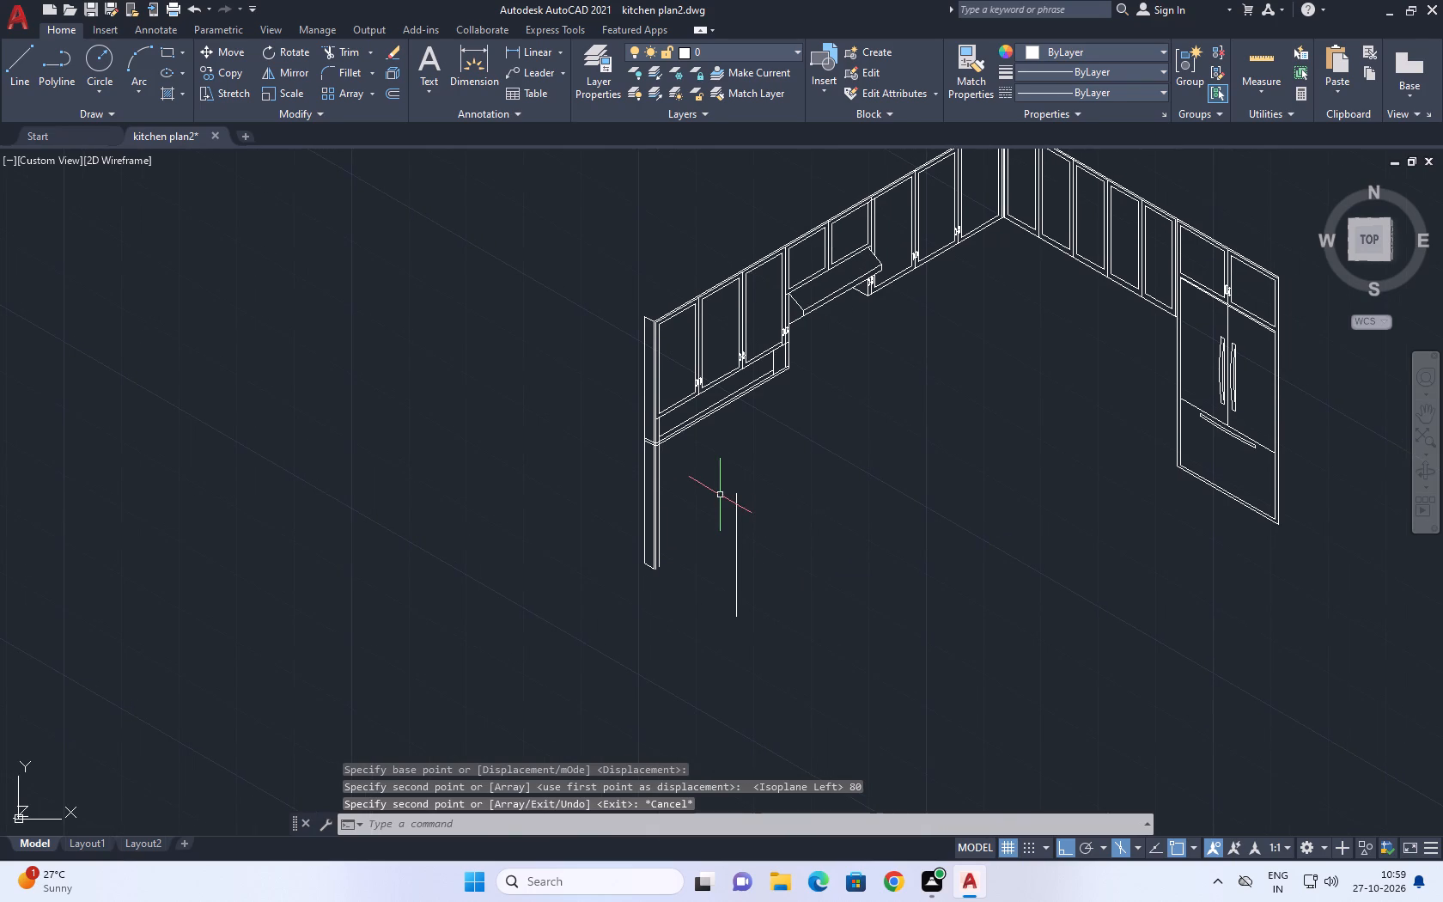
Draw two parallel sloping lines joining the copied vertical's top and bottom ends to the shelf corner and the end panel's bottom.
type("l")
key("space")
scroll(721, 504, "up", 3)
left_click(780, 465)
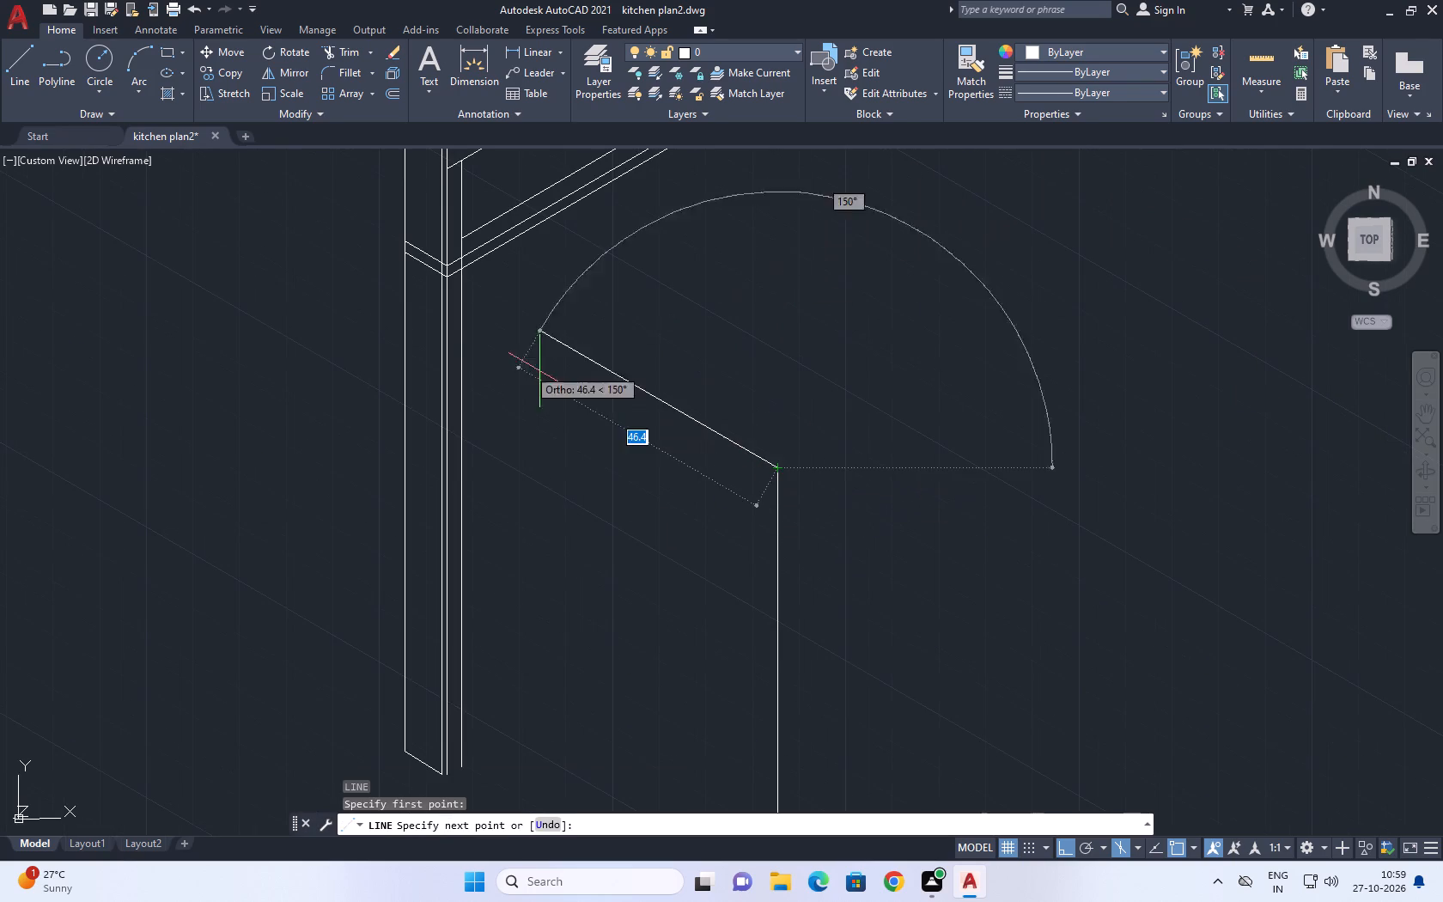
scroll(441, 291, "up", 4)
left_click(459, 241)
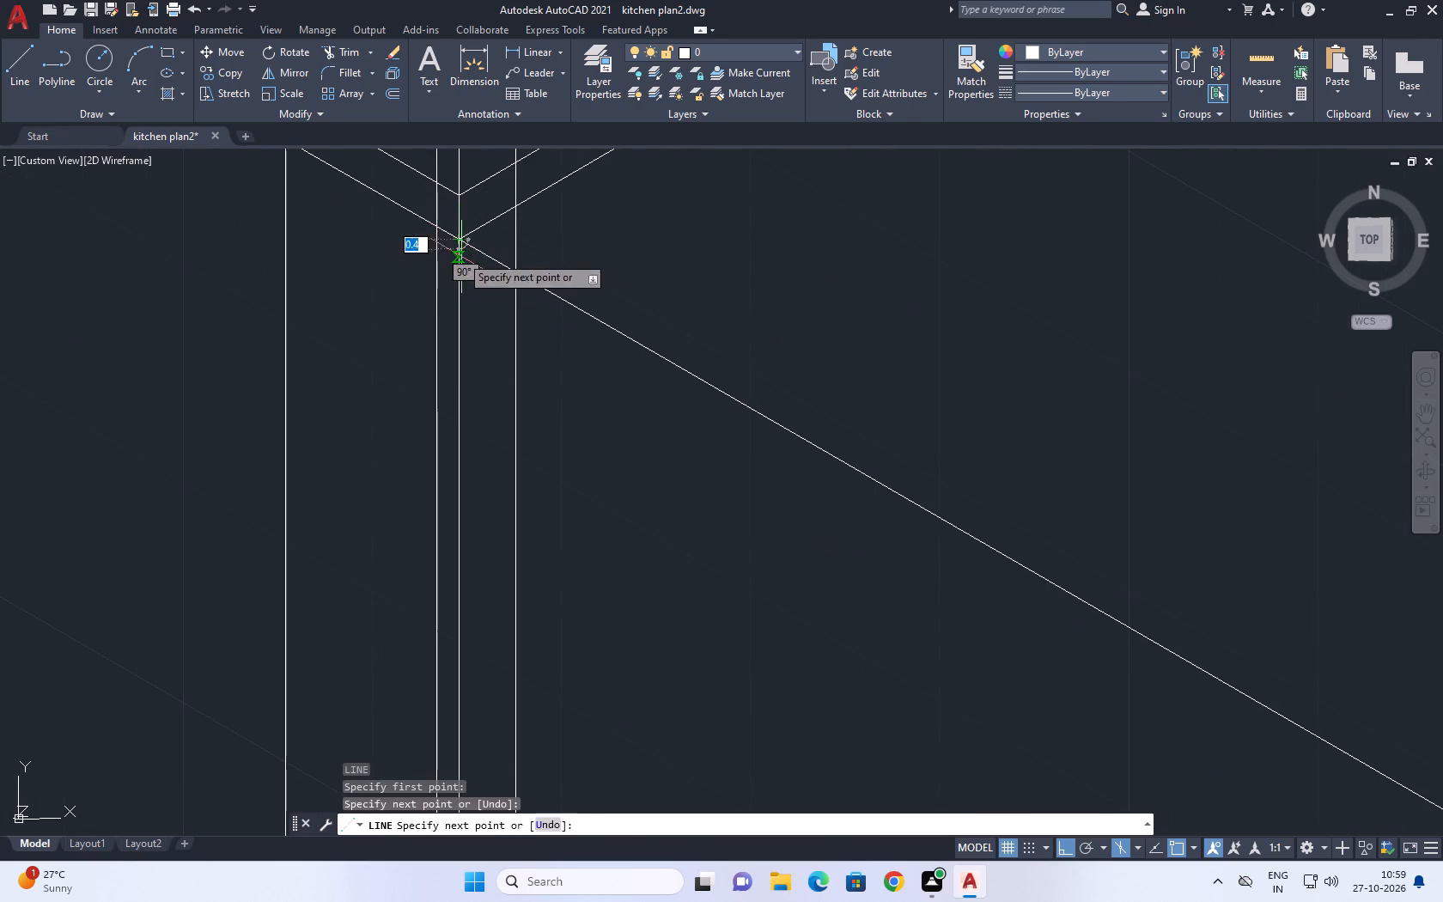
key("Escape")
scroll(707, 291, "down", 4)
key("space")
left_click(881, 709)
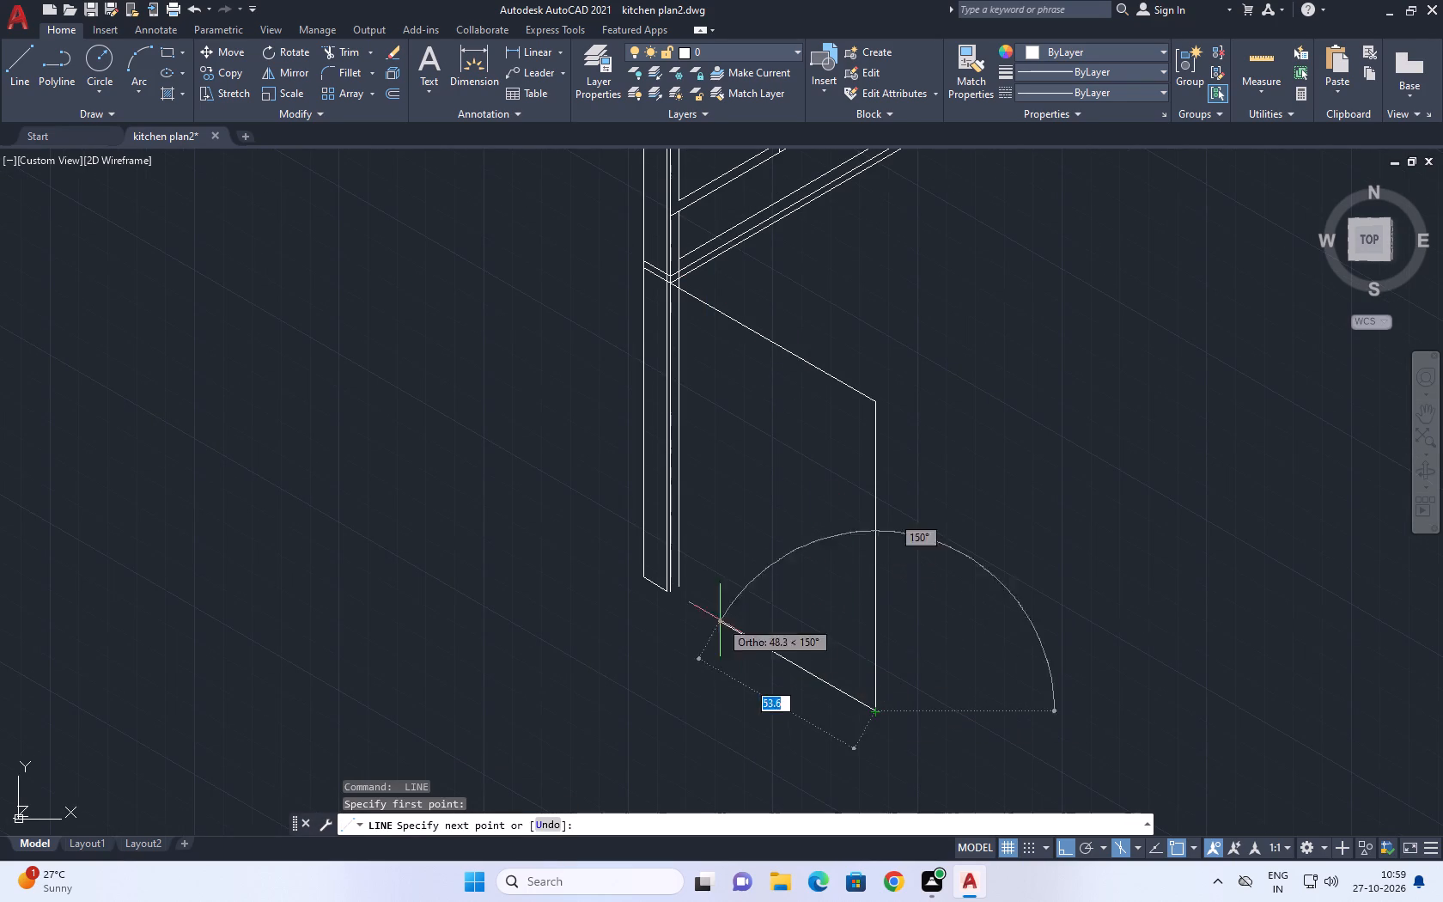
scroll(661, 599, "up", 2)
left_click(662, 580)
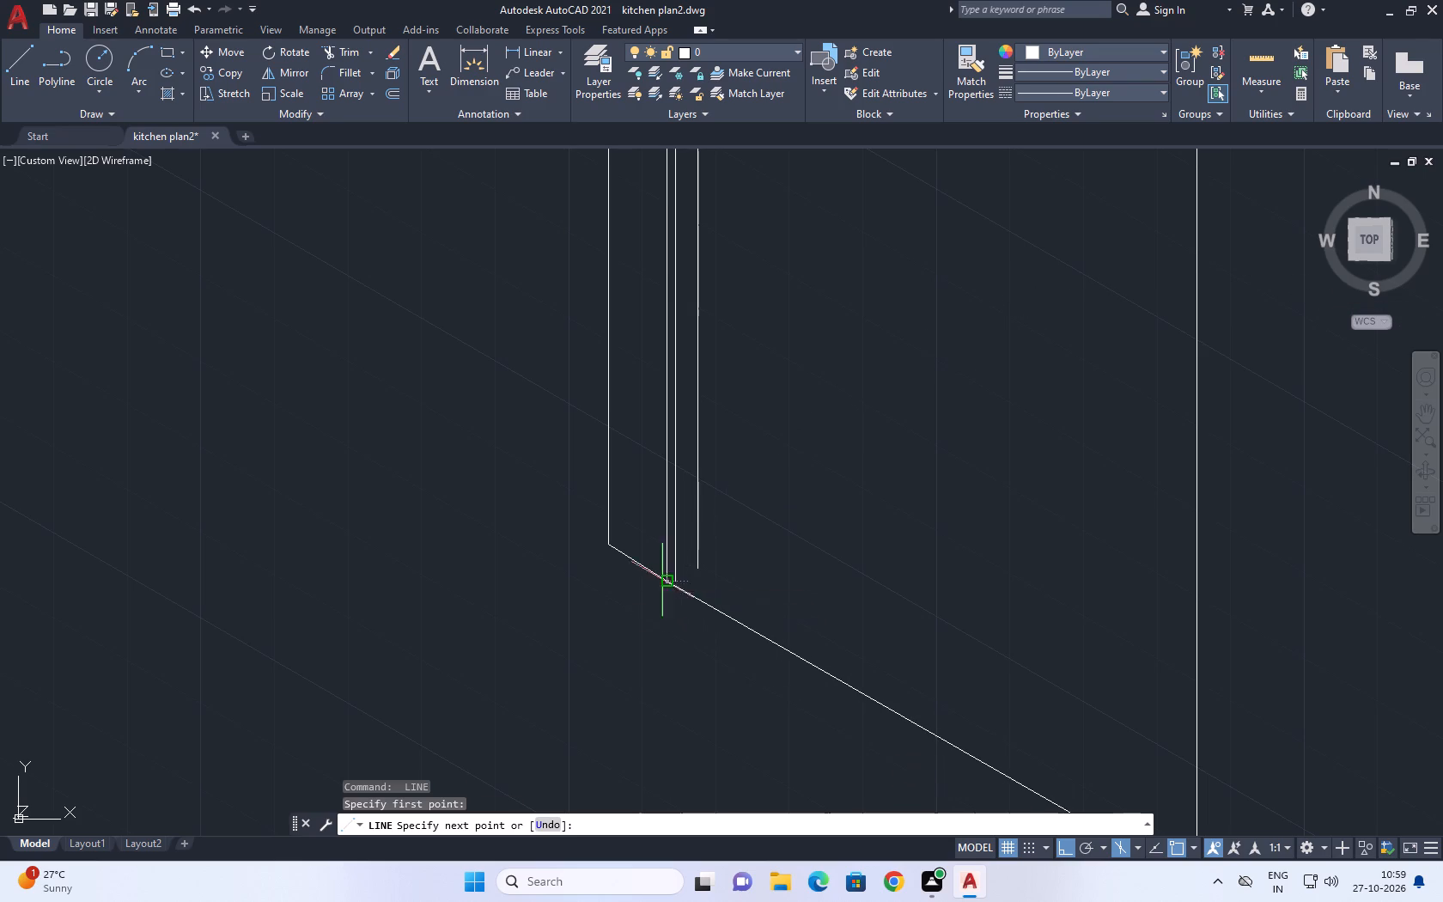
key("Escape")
Extend the end panel's two inner vertical lines down to the lower sloping line.
middle_click_drag(721, 484, 730, 497)
type("ex")
key("space")
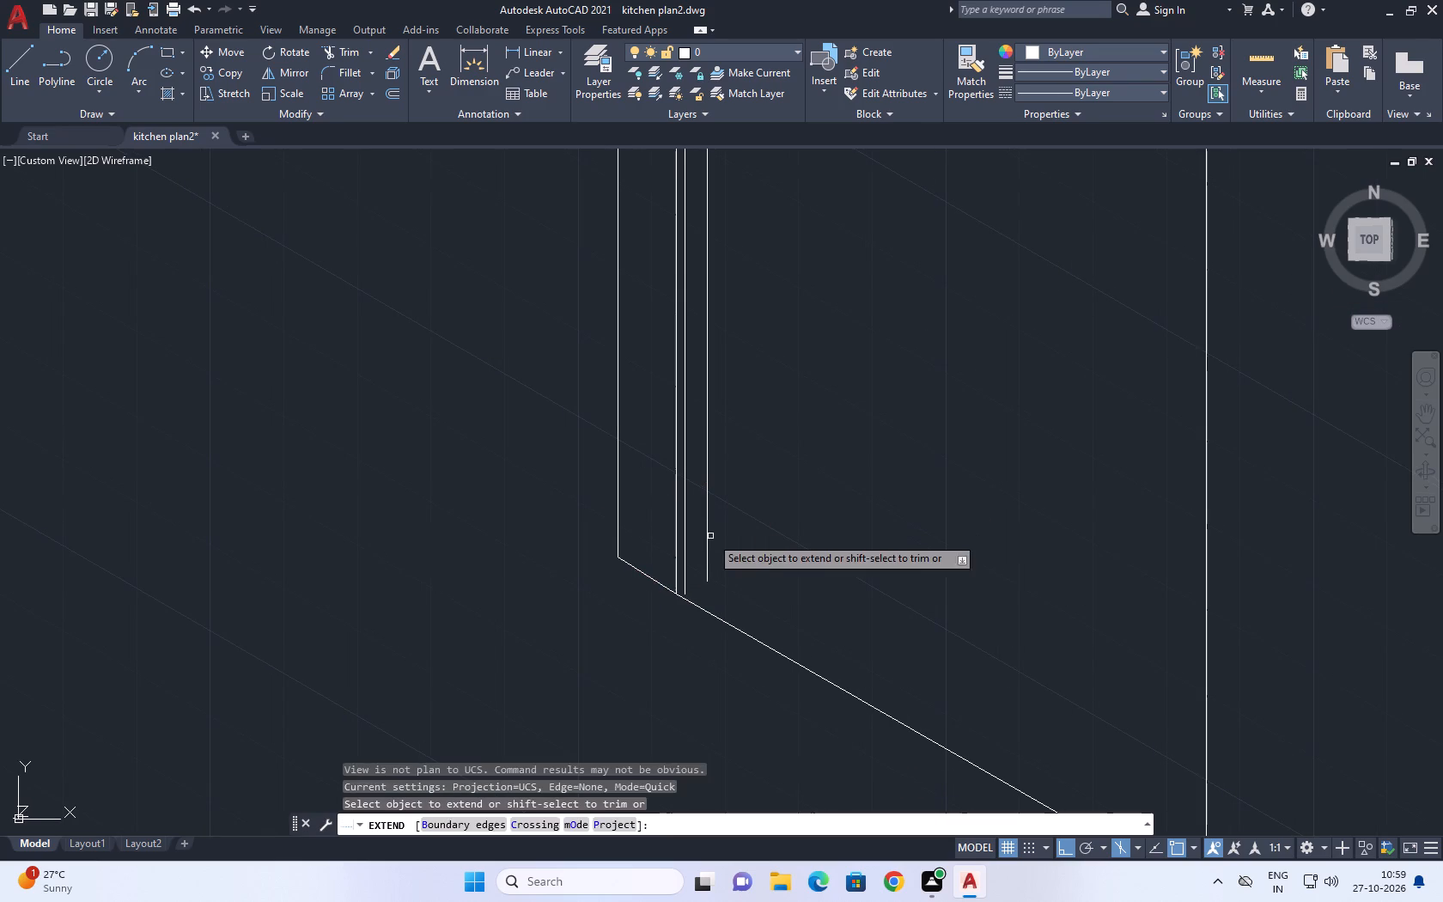
left_click(706, 555)
left_click(685, 555)
scroll(802, 566, "down", 4)
key("Escape")
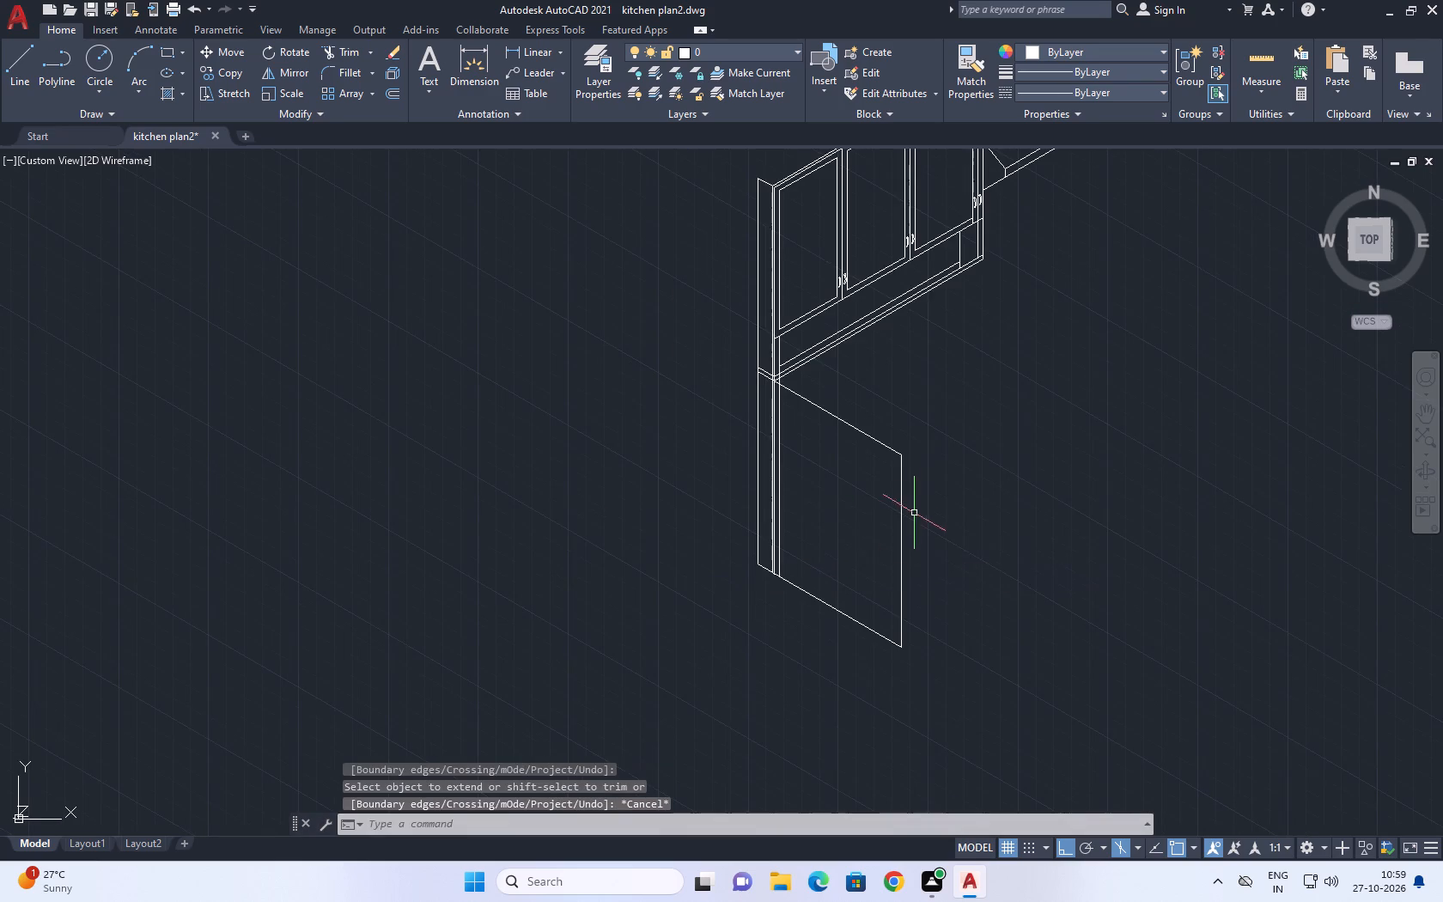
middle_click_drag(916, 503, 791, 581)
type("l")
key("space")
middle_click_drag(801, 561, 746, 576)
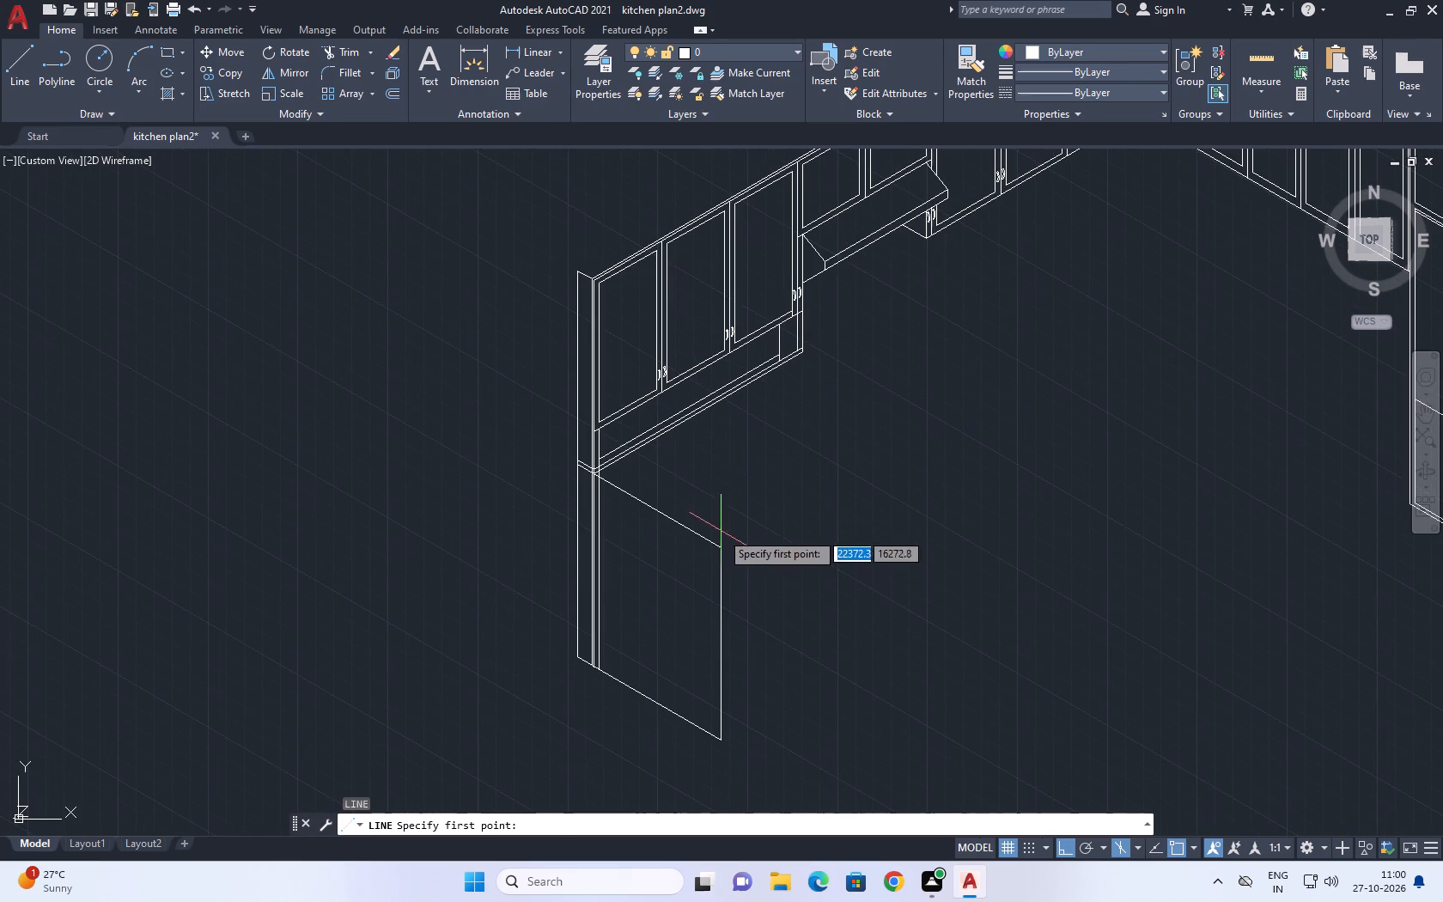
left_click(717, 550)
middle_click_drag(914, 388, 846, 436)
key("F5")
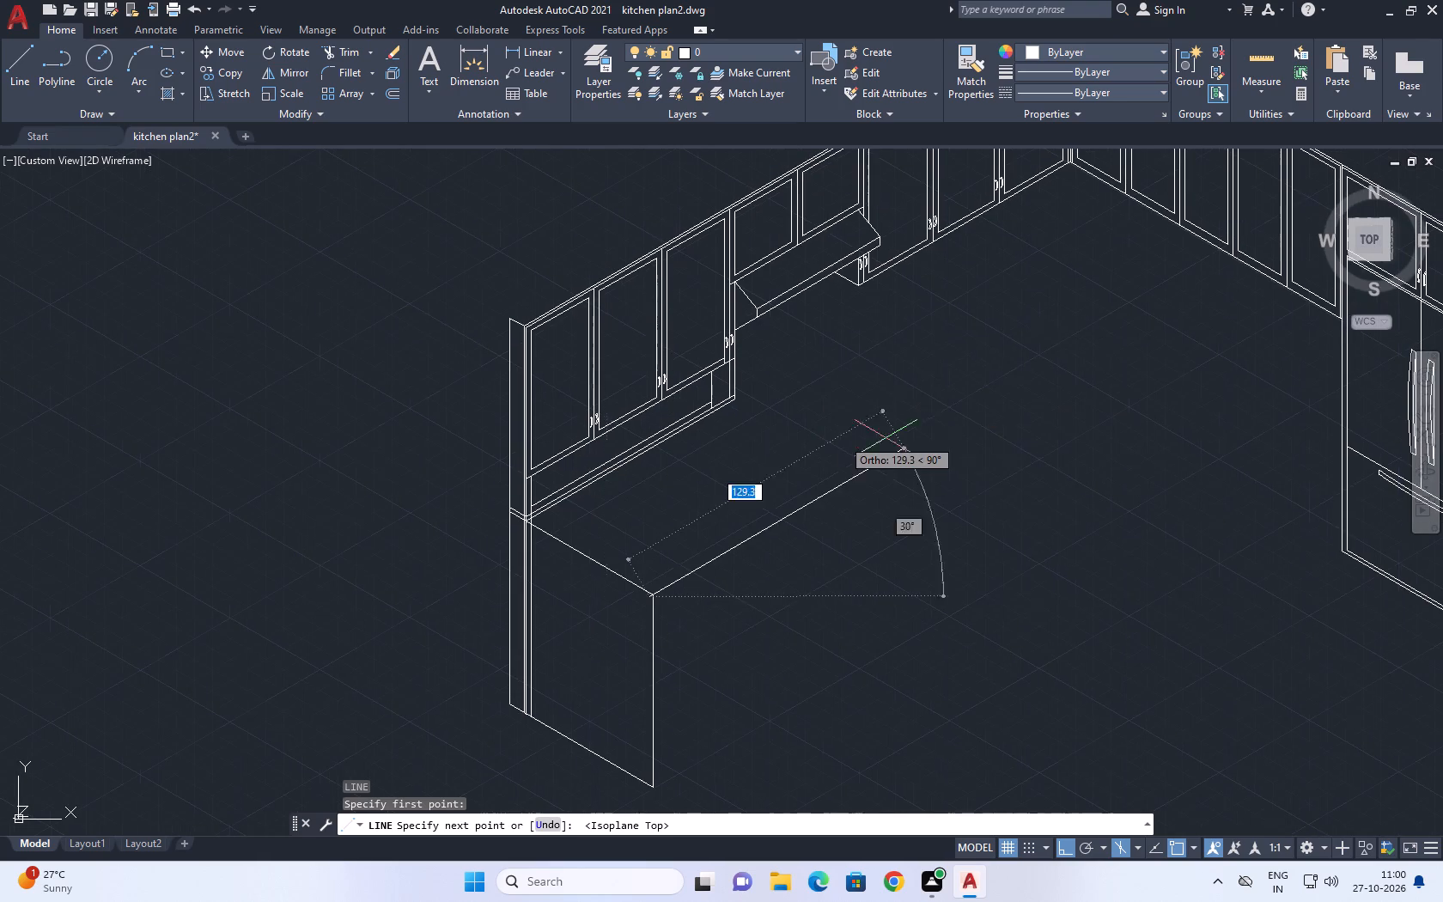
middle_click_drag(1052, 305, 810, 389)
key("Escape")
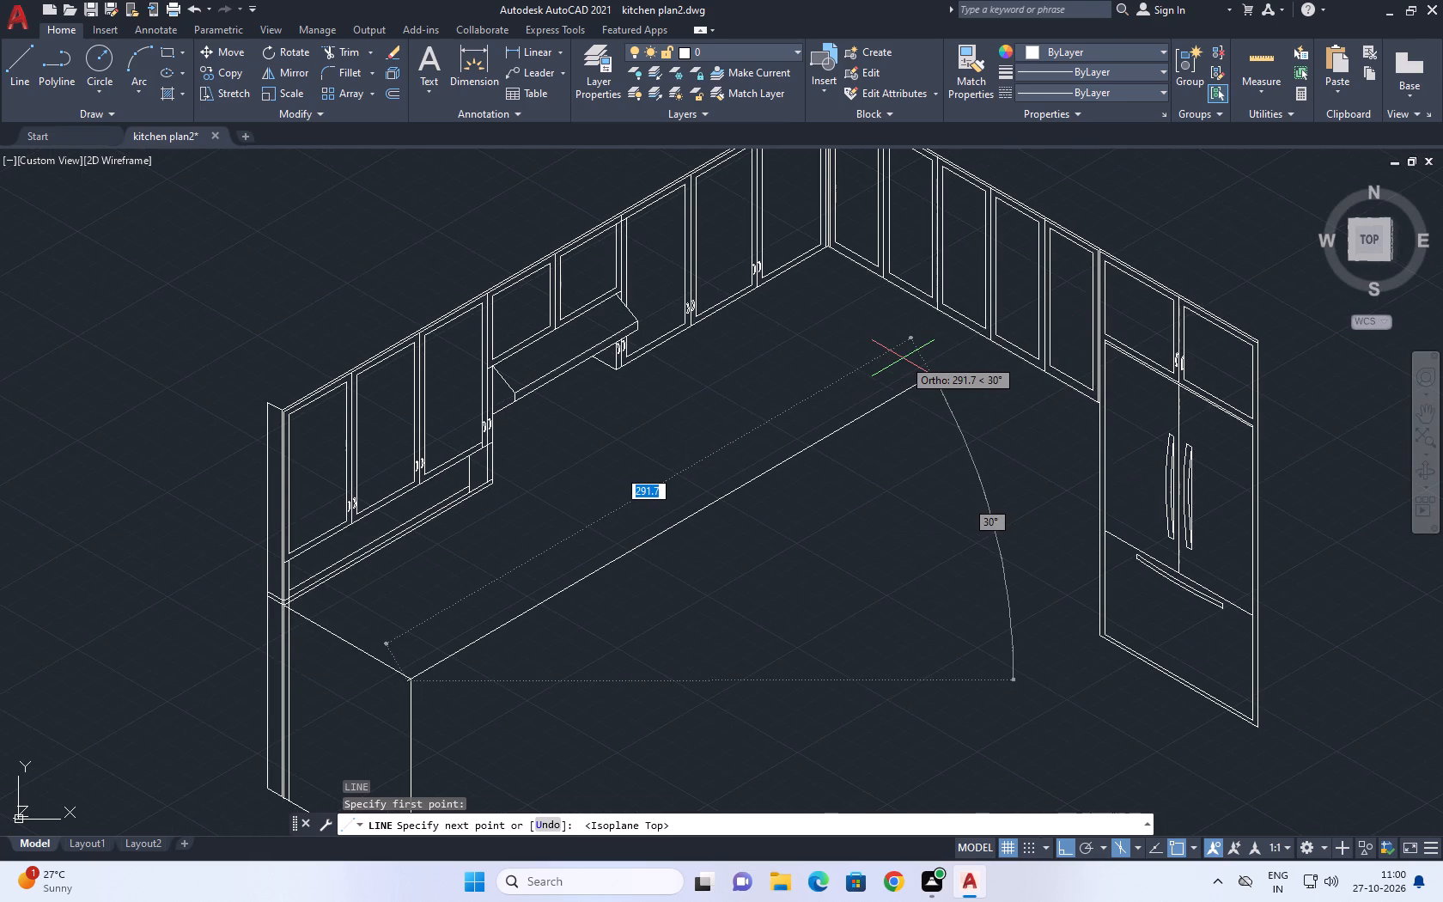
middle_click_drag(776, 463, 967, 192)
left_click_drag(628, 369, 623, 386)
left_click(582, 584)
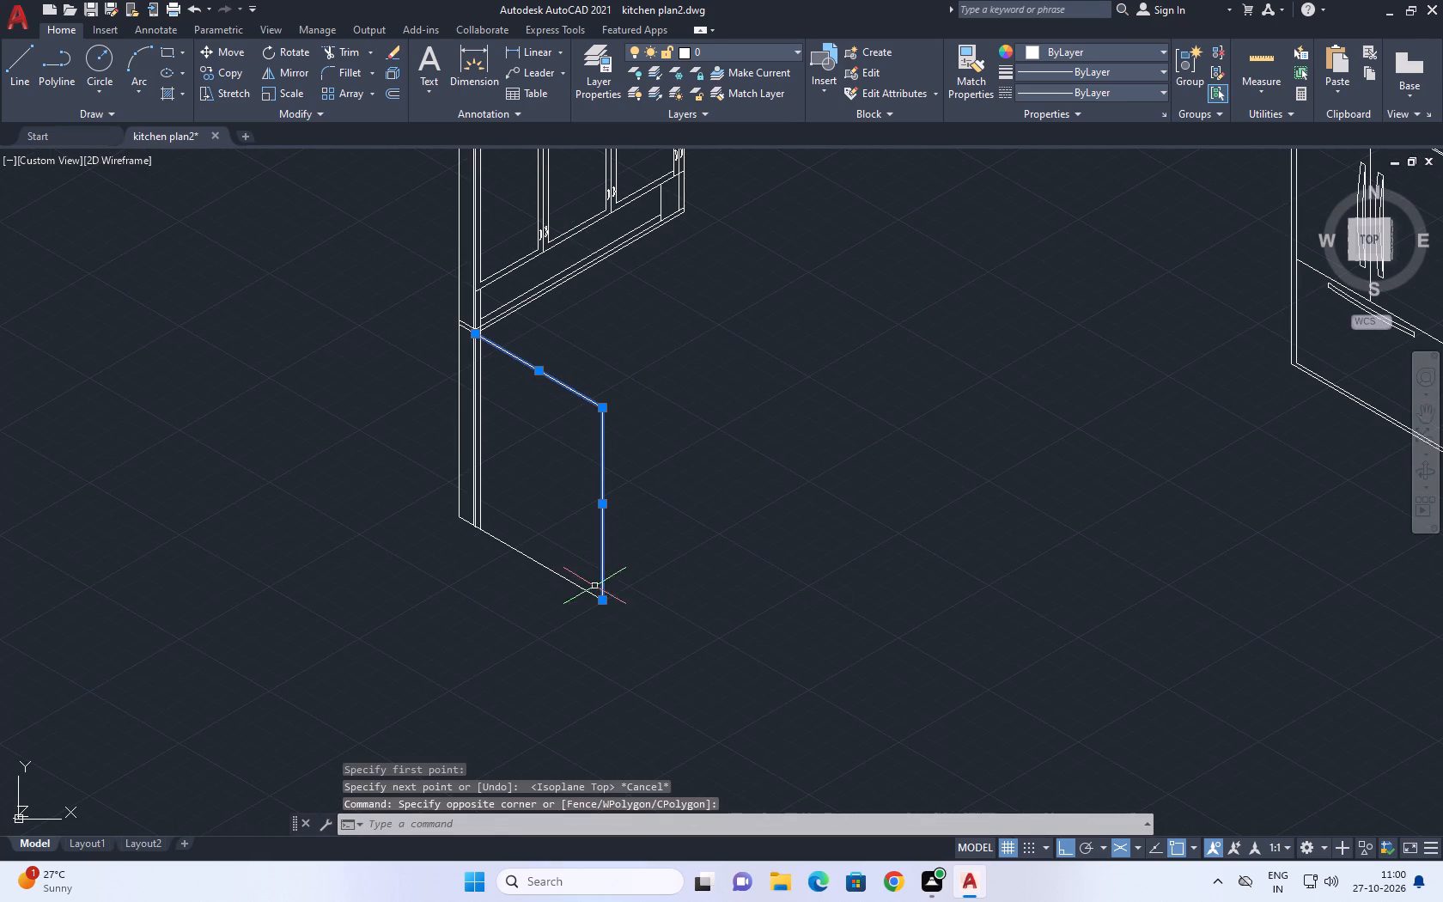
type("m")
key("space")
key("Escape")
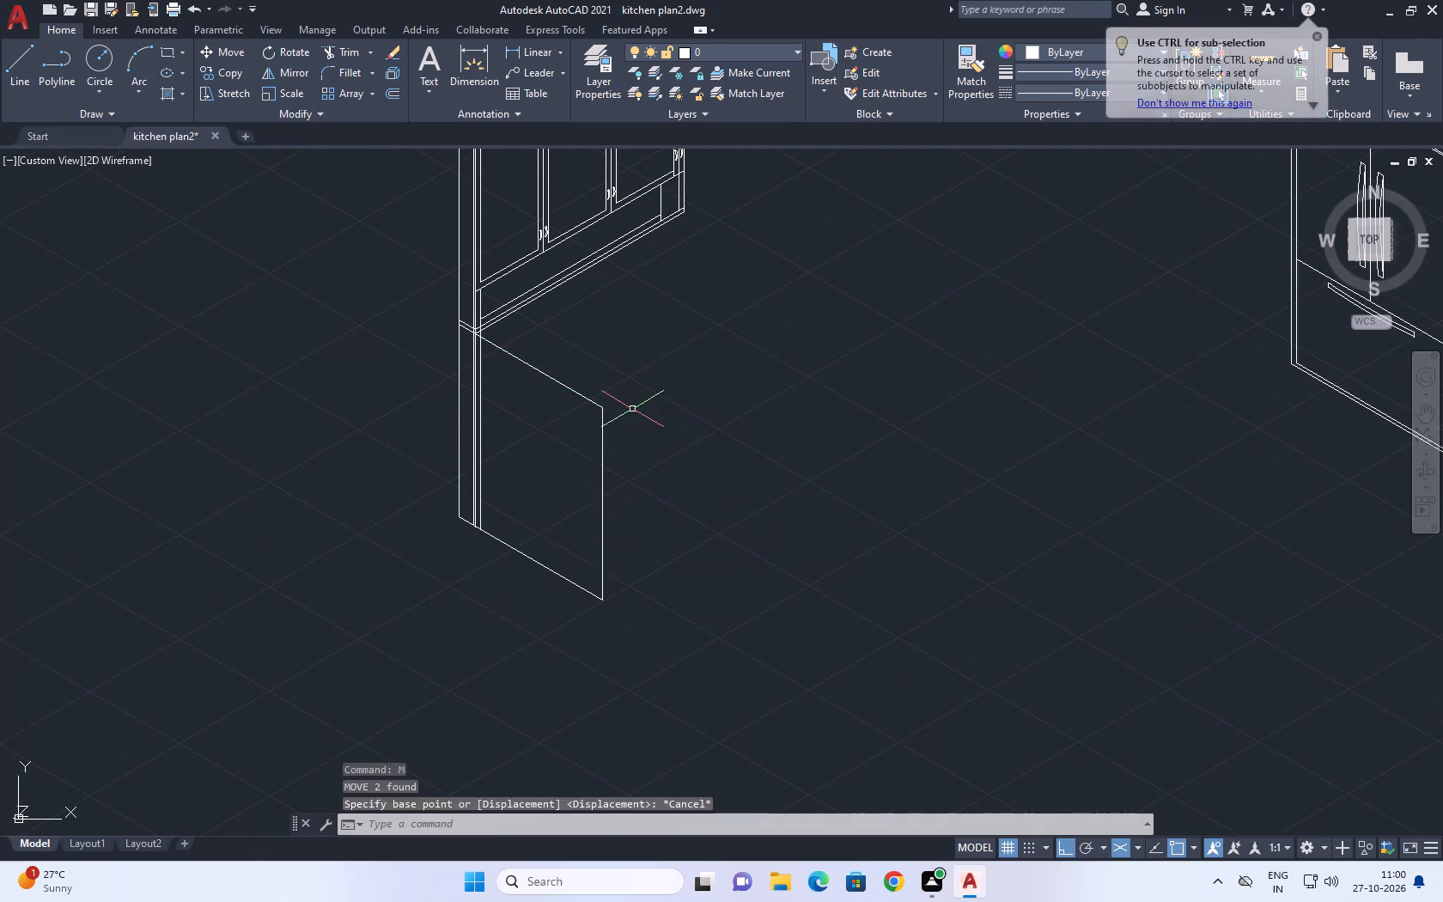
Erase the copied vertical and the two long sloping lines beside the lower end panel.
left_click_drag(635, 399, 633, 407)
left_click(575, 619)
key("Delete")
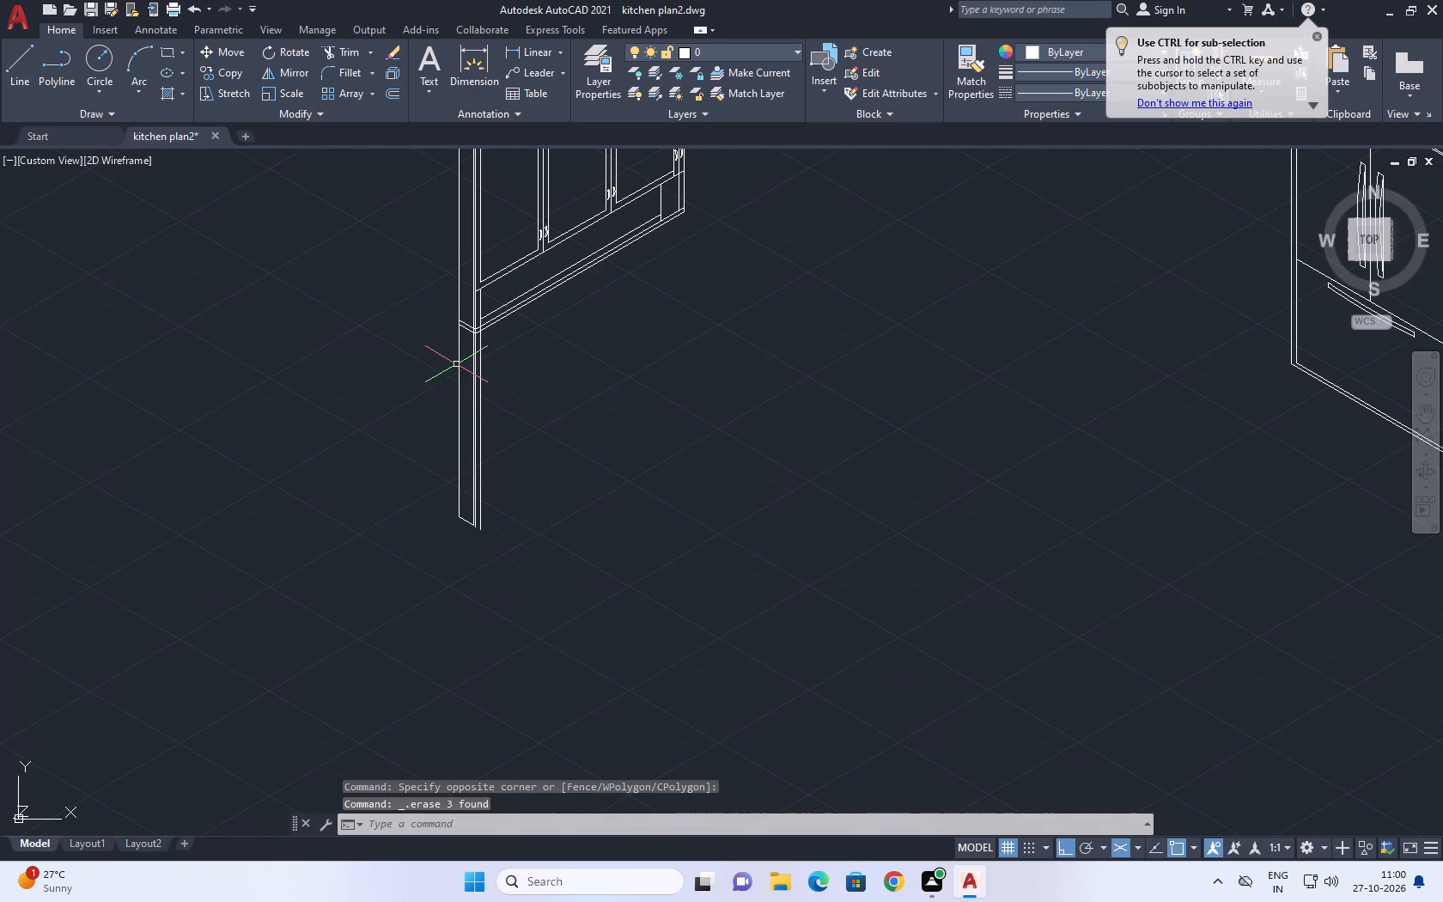
Draw a 330° line from the shelf edge's lower corner, first 10 units long, then undo that segment and make it 20 units.
type("l")
key("space")
scroll(462, 346, "up", 3)
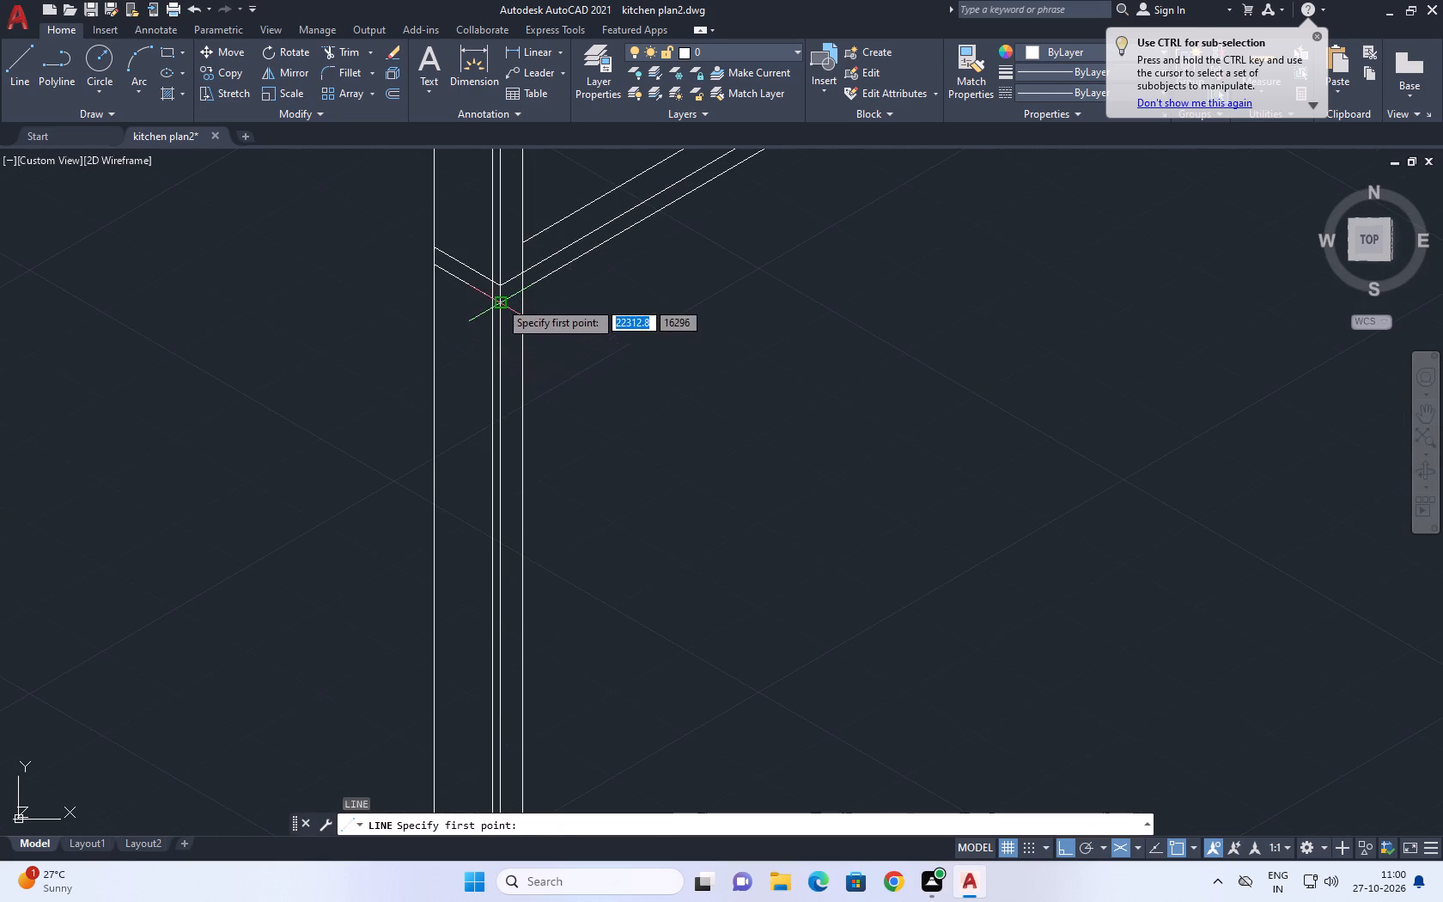
left_click(498, 300)
middle_click_drag(735, 431, 649, 349)
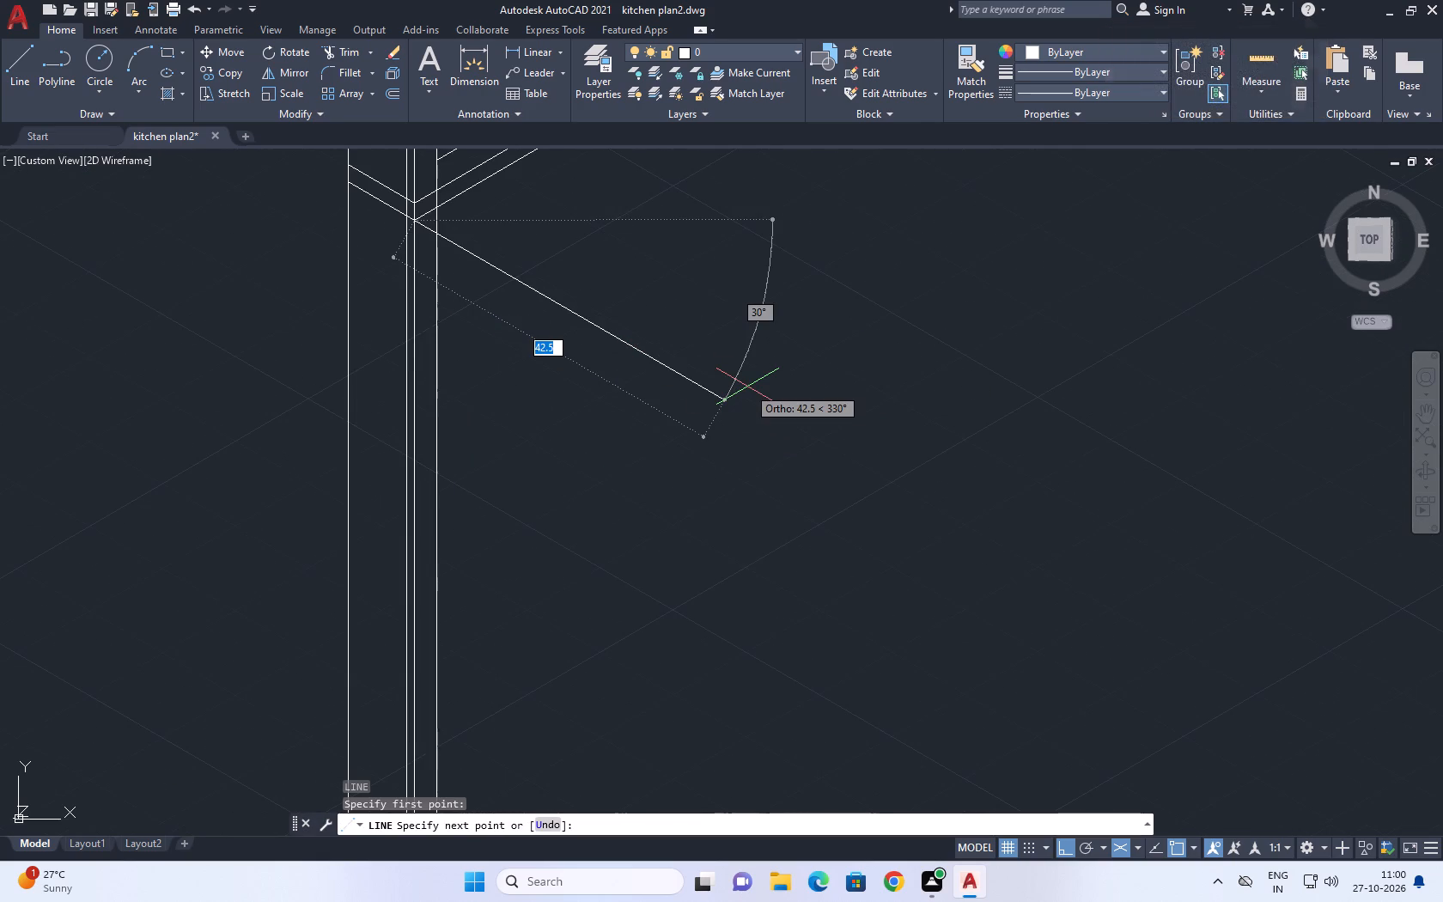
type("10")
key("Return")
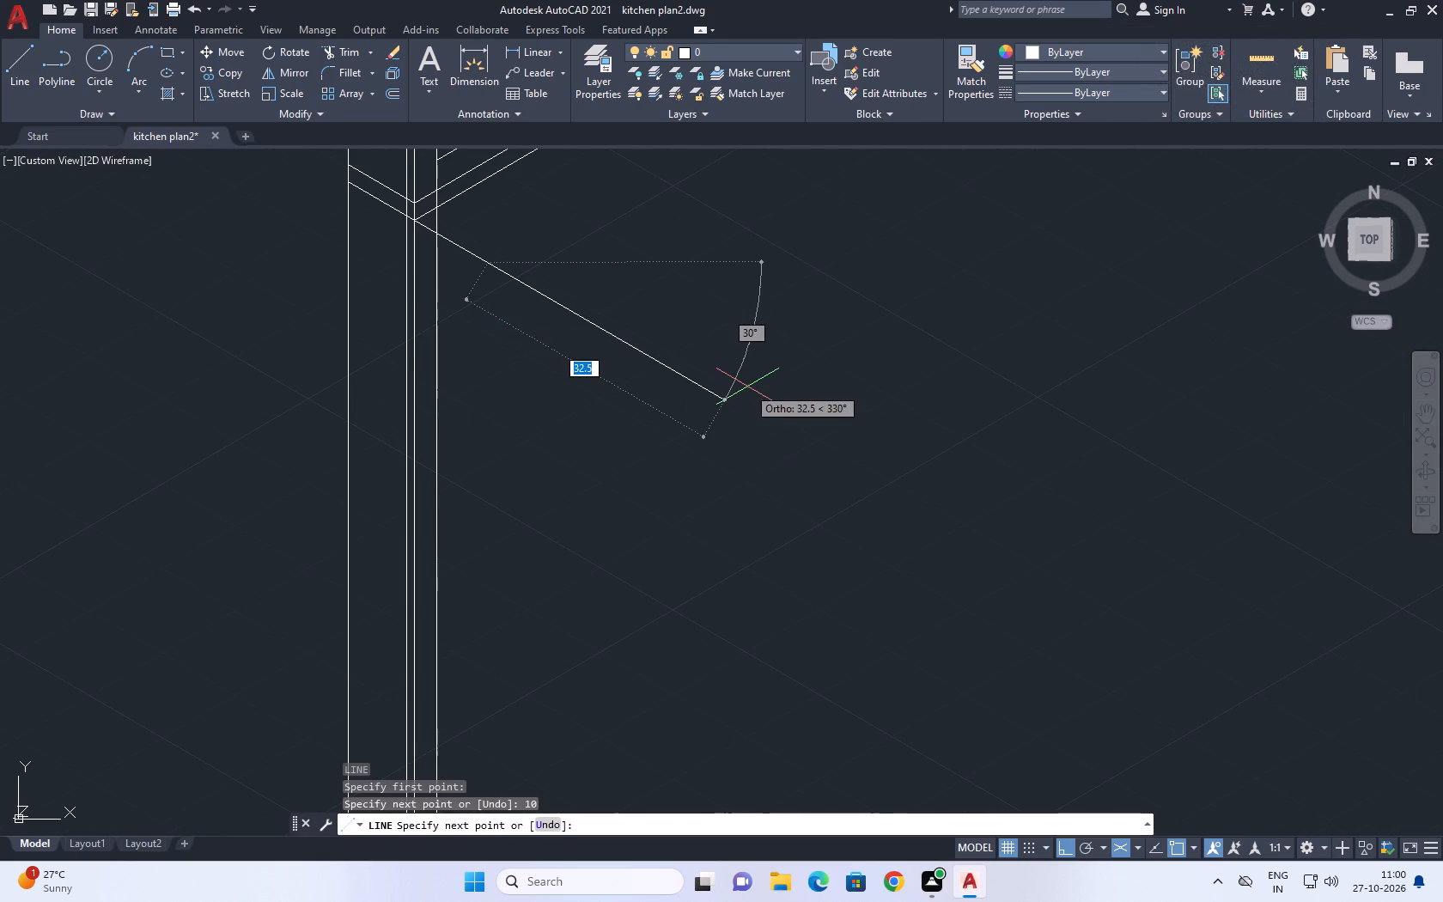
scroll(815, 397, "down", 5)
scroll(762, 469, "up", 2)
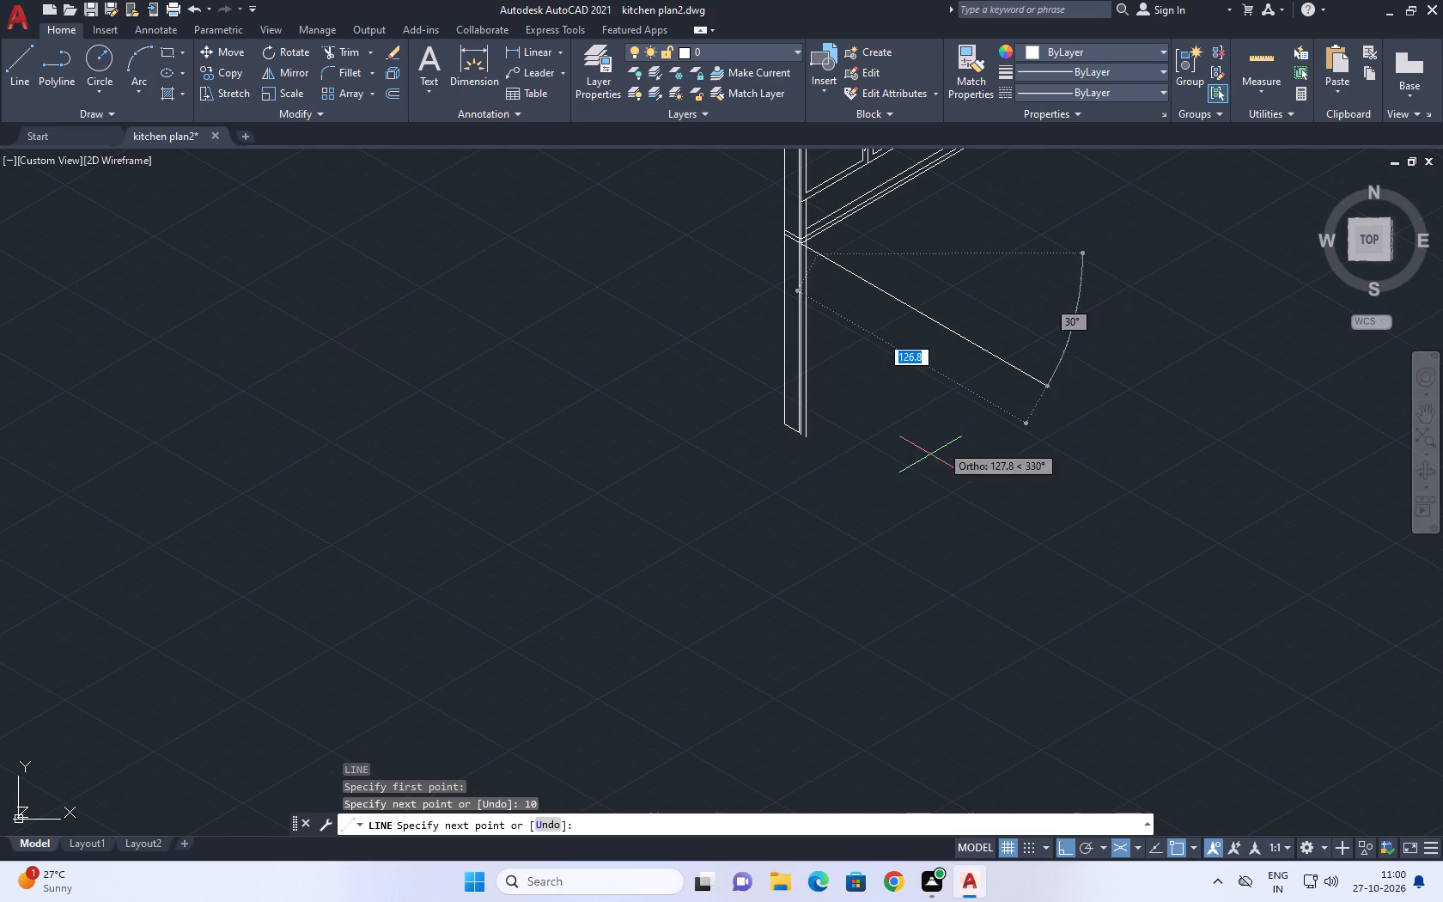
key("ctrl+z")
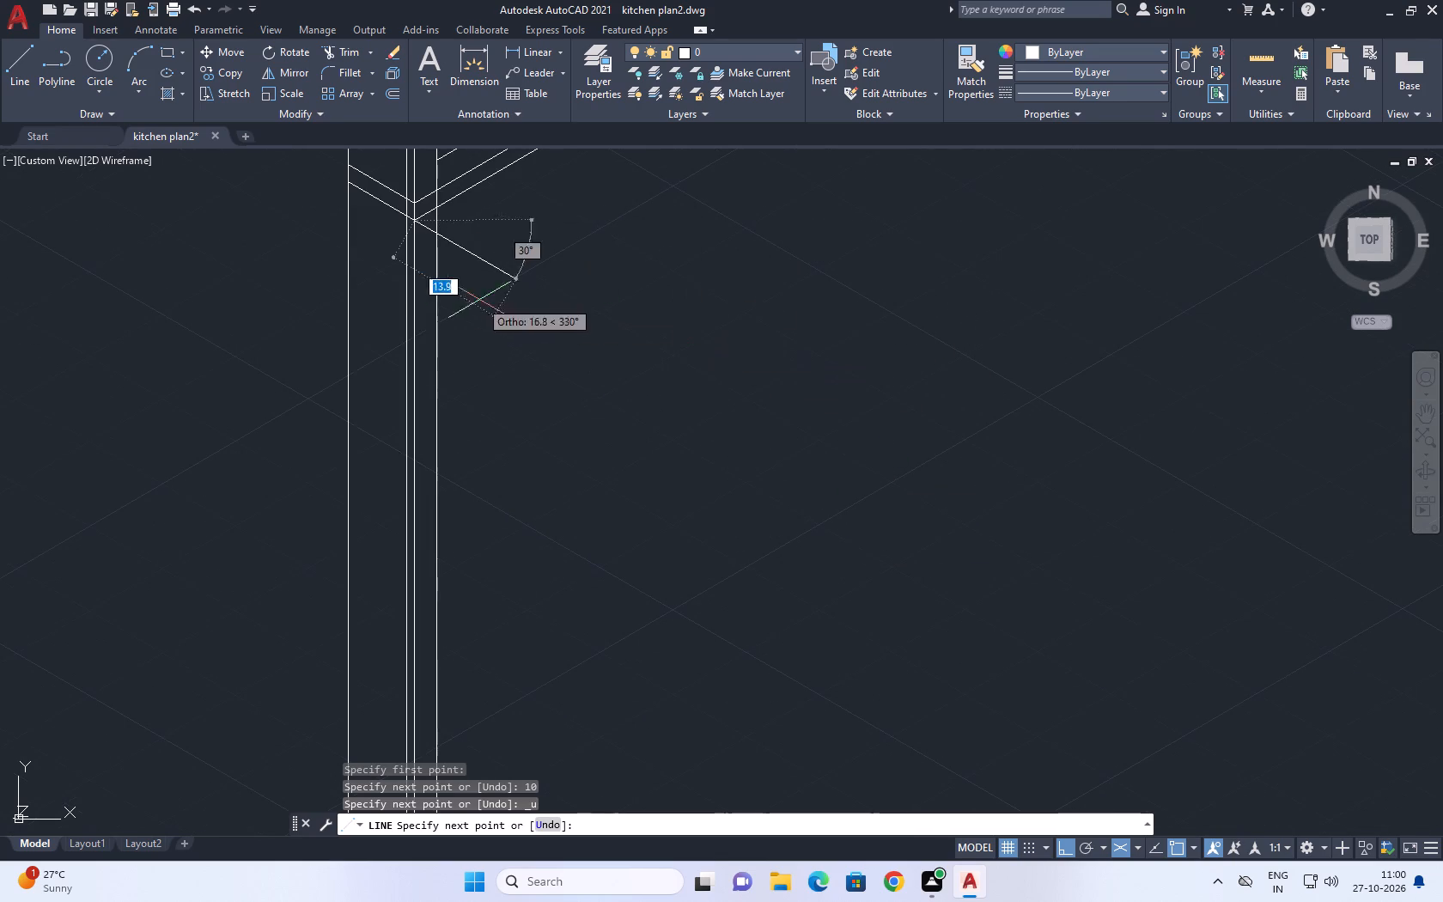
type("20")
key("Return")
Continue the outline about 93 units straight down, in line with the panel's sloping bottom edge, and close it back to the end panel's bottom.
scroll(661, 326, "down", 3)
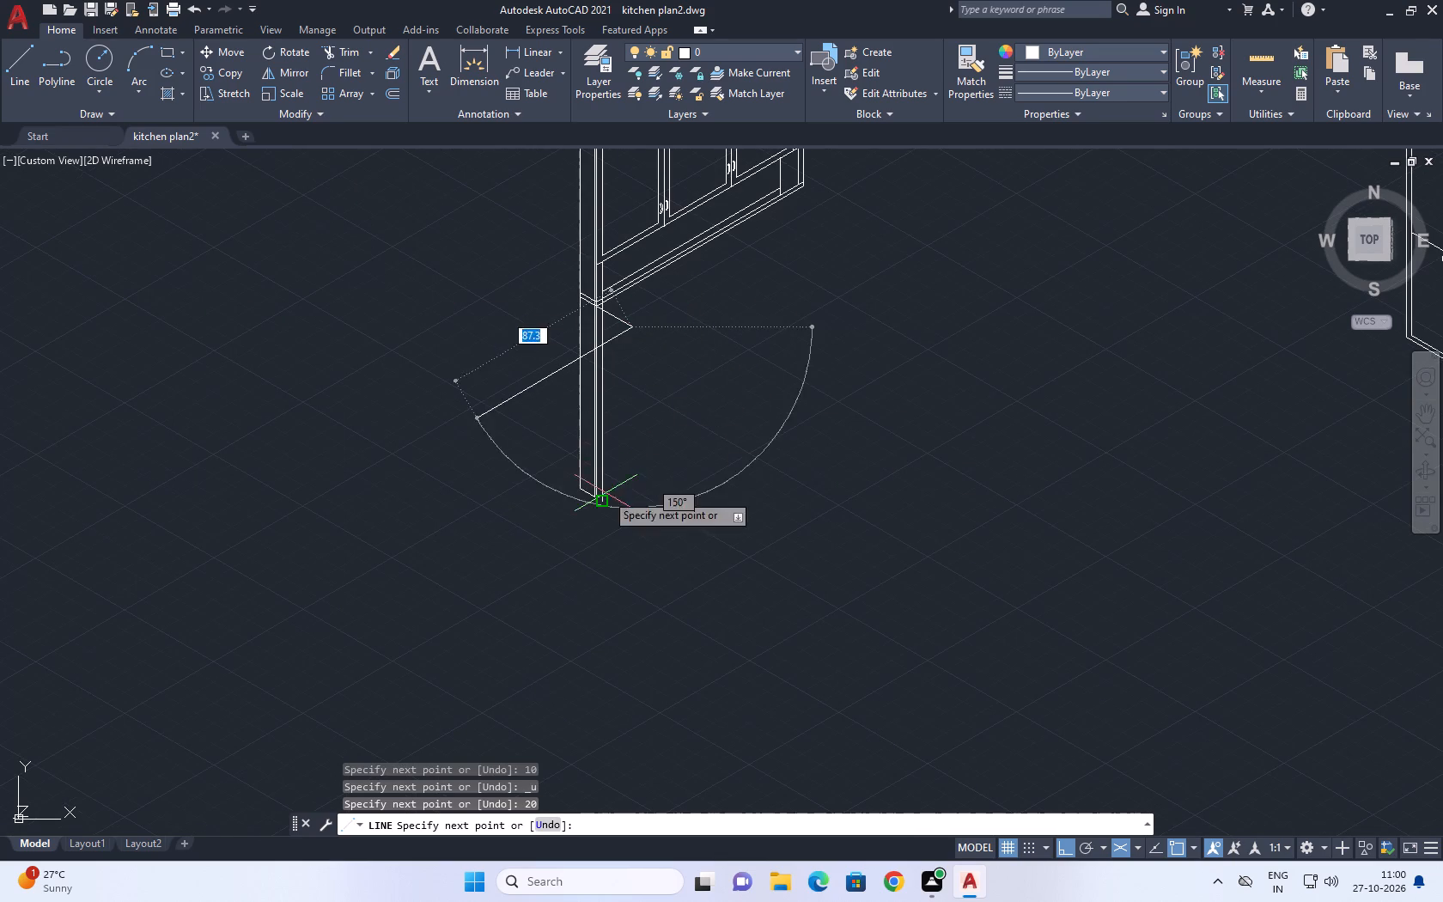
key("F5")
scroll(618, 497, "up", 2)
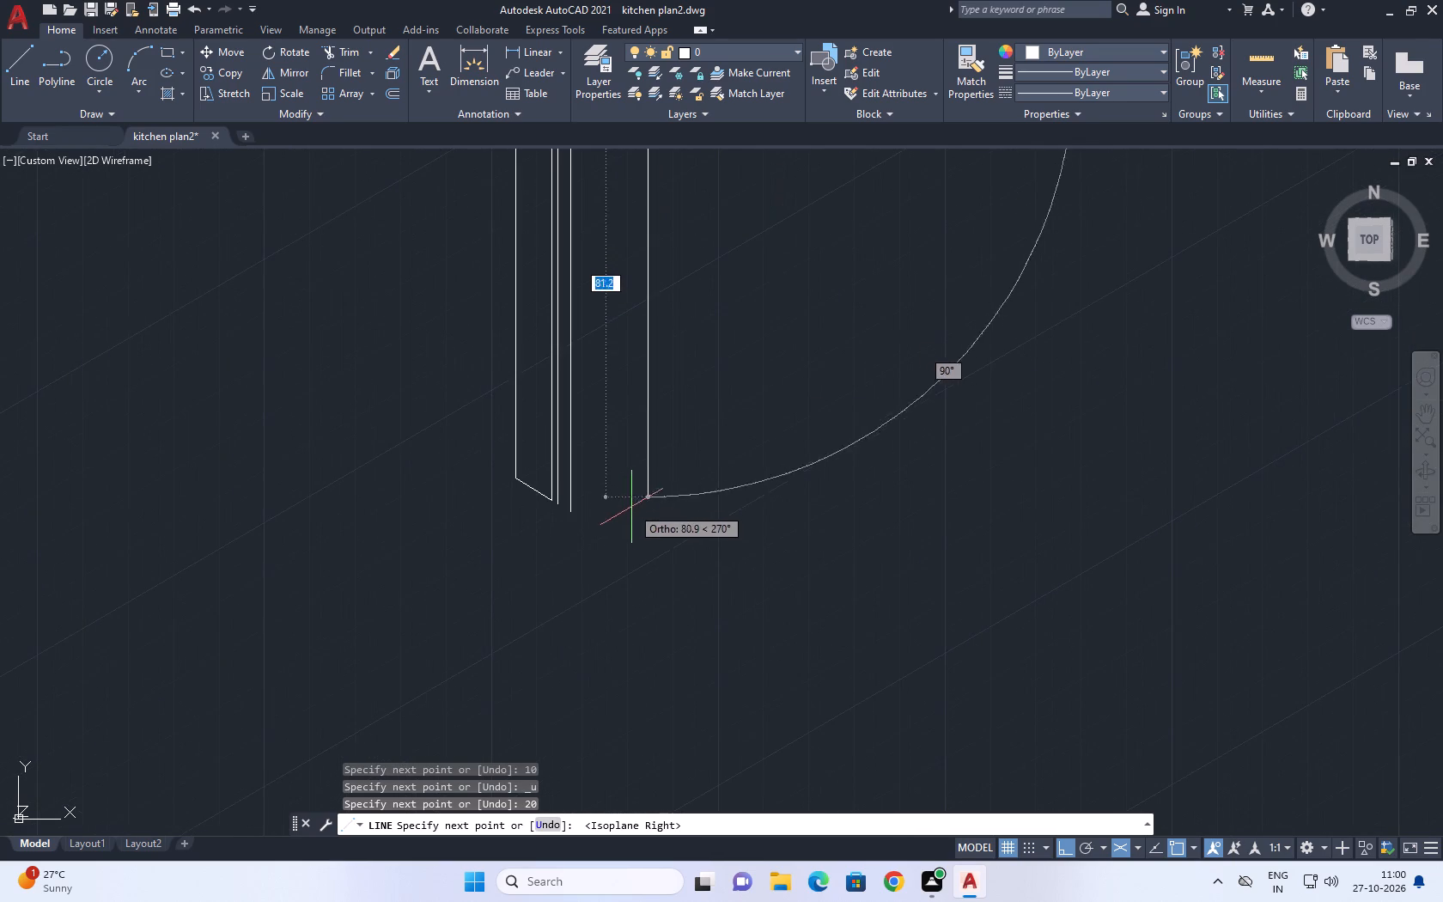
middle_click_drag(633, 485, 676, 274)
scroll(703, 317, "down", 2)
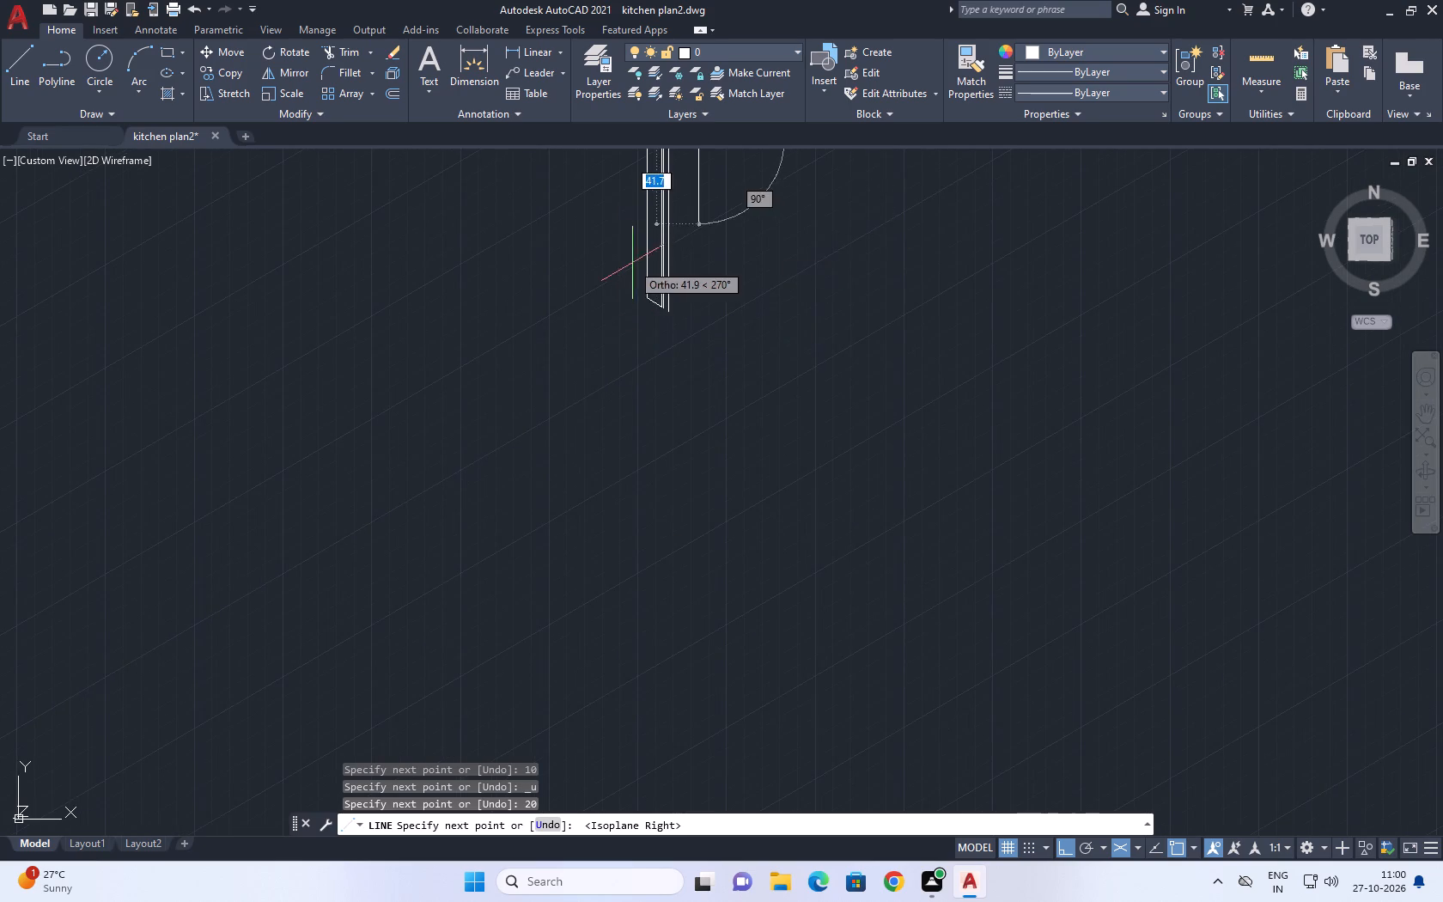
middle_click_drag(632, 263, 692, 515)
middle_click_drag(736, 436, 731, 426)
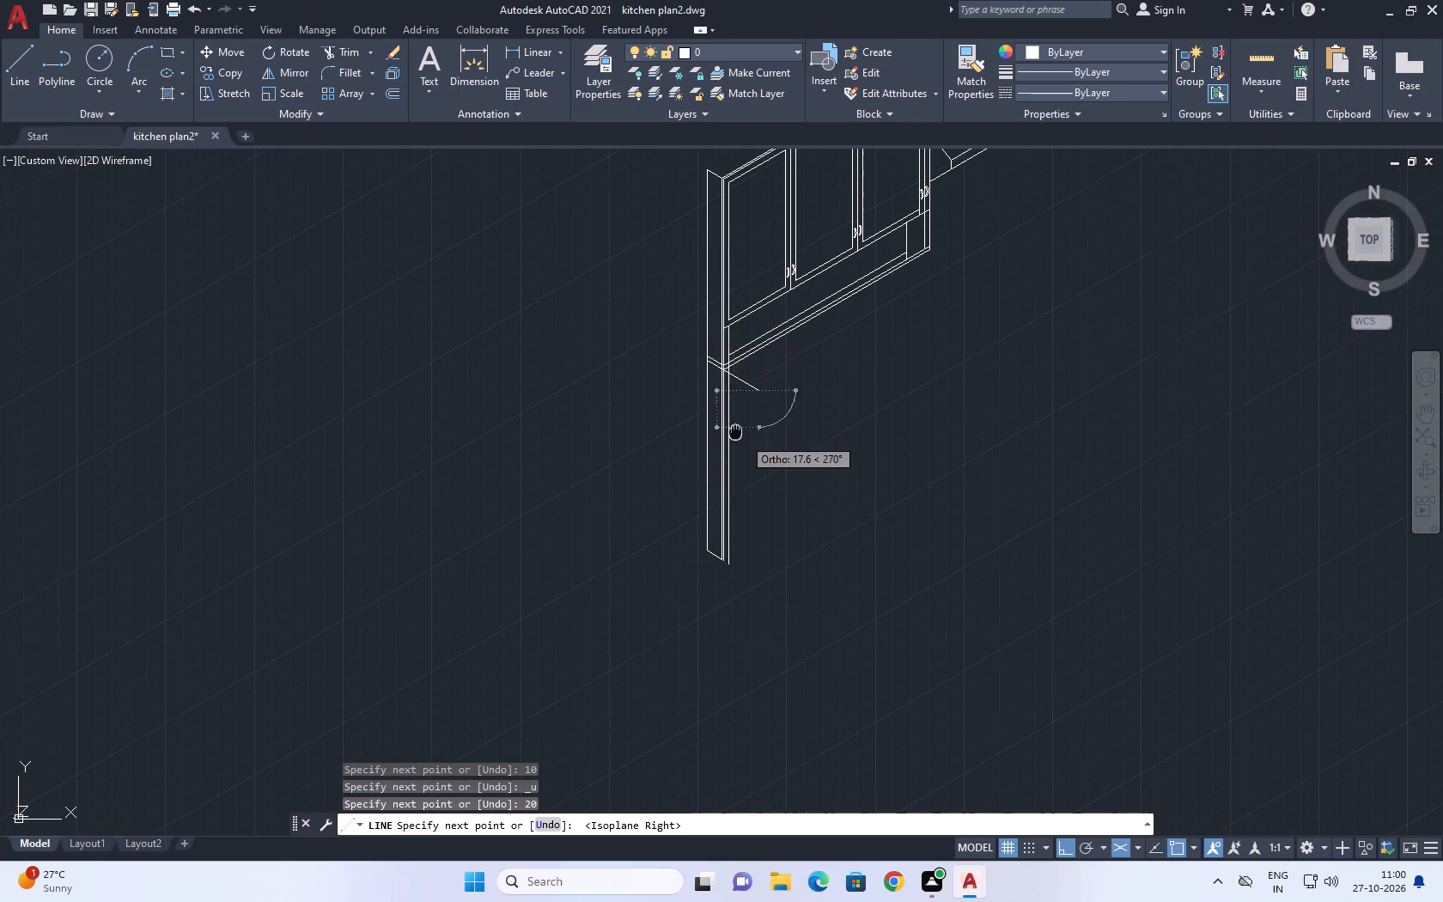
middle_click_drag(731, 426, 699, 314)
scroll(707, 447, "up", 2)
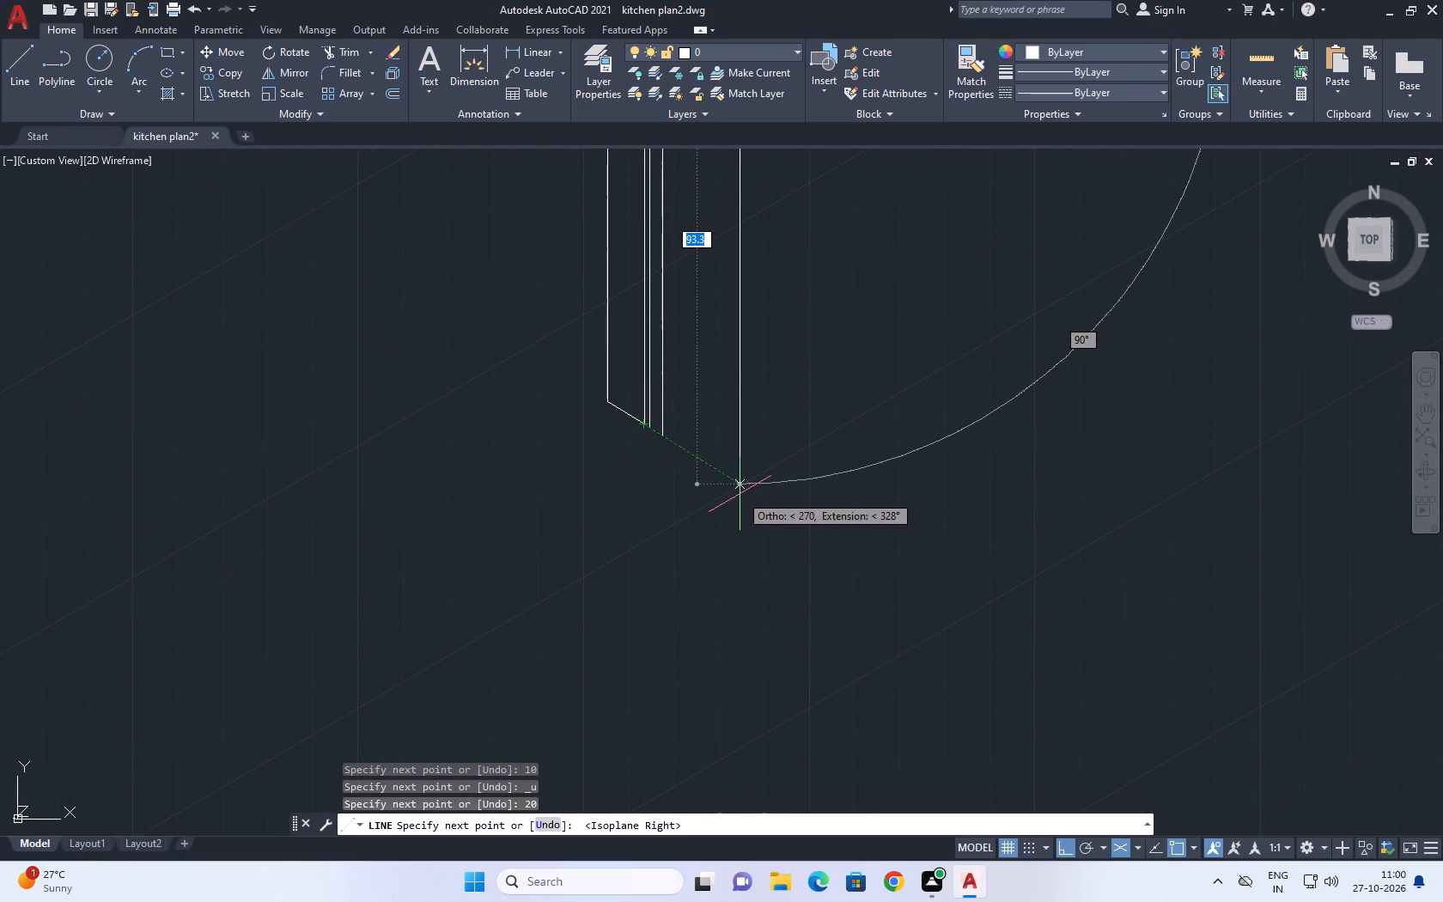
left_click(740, 493)
left_click(638, 429)
key("Escape")
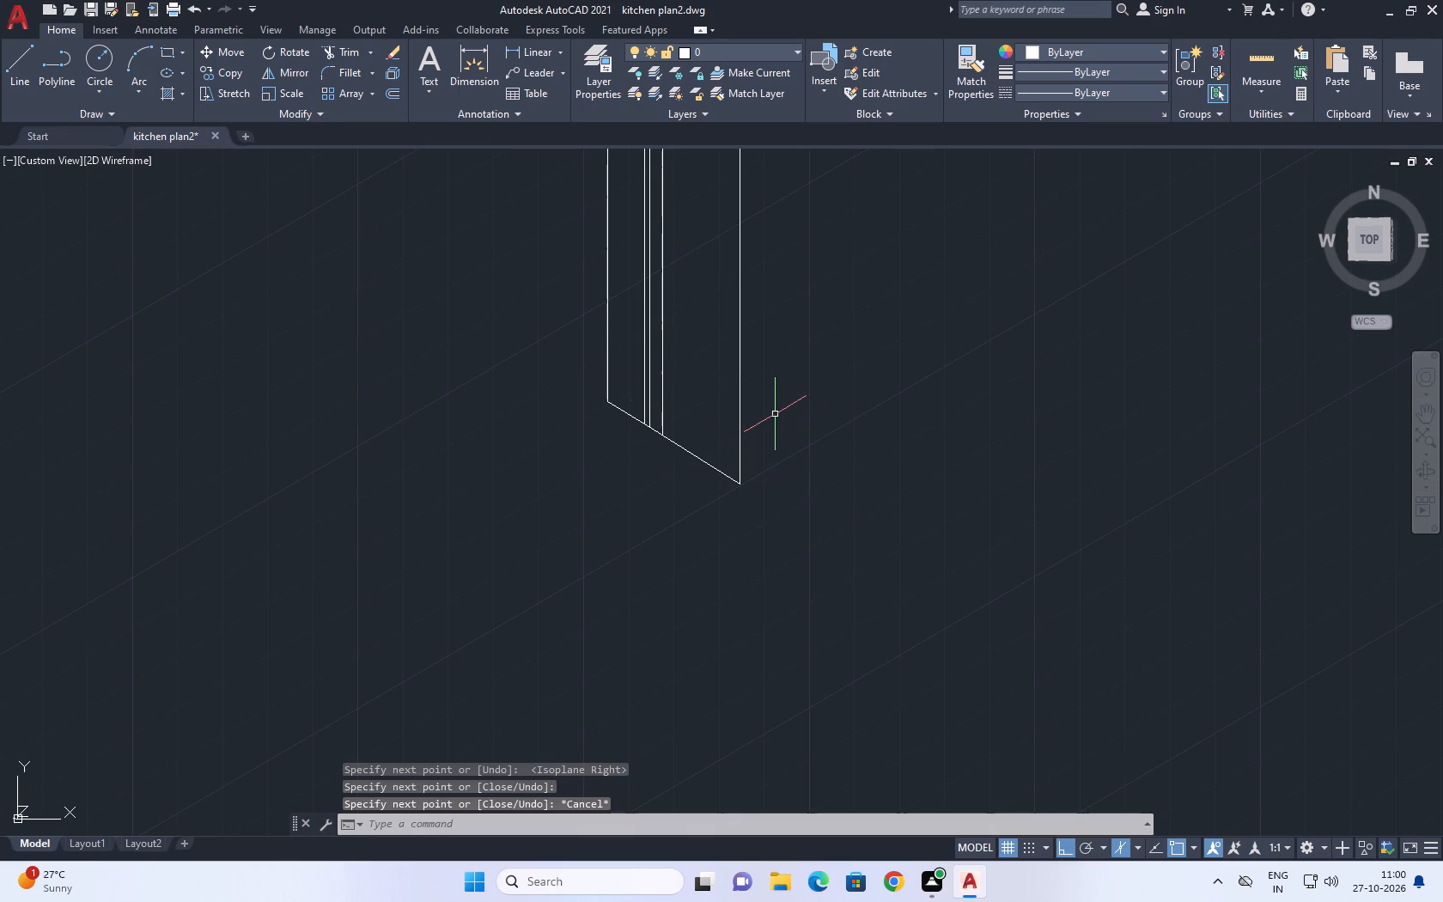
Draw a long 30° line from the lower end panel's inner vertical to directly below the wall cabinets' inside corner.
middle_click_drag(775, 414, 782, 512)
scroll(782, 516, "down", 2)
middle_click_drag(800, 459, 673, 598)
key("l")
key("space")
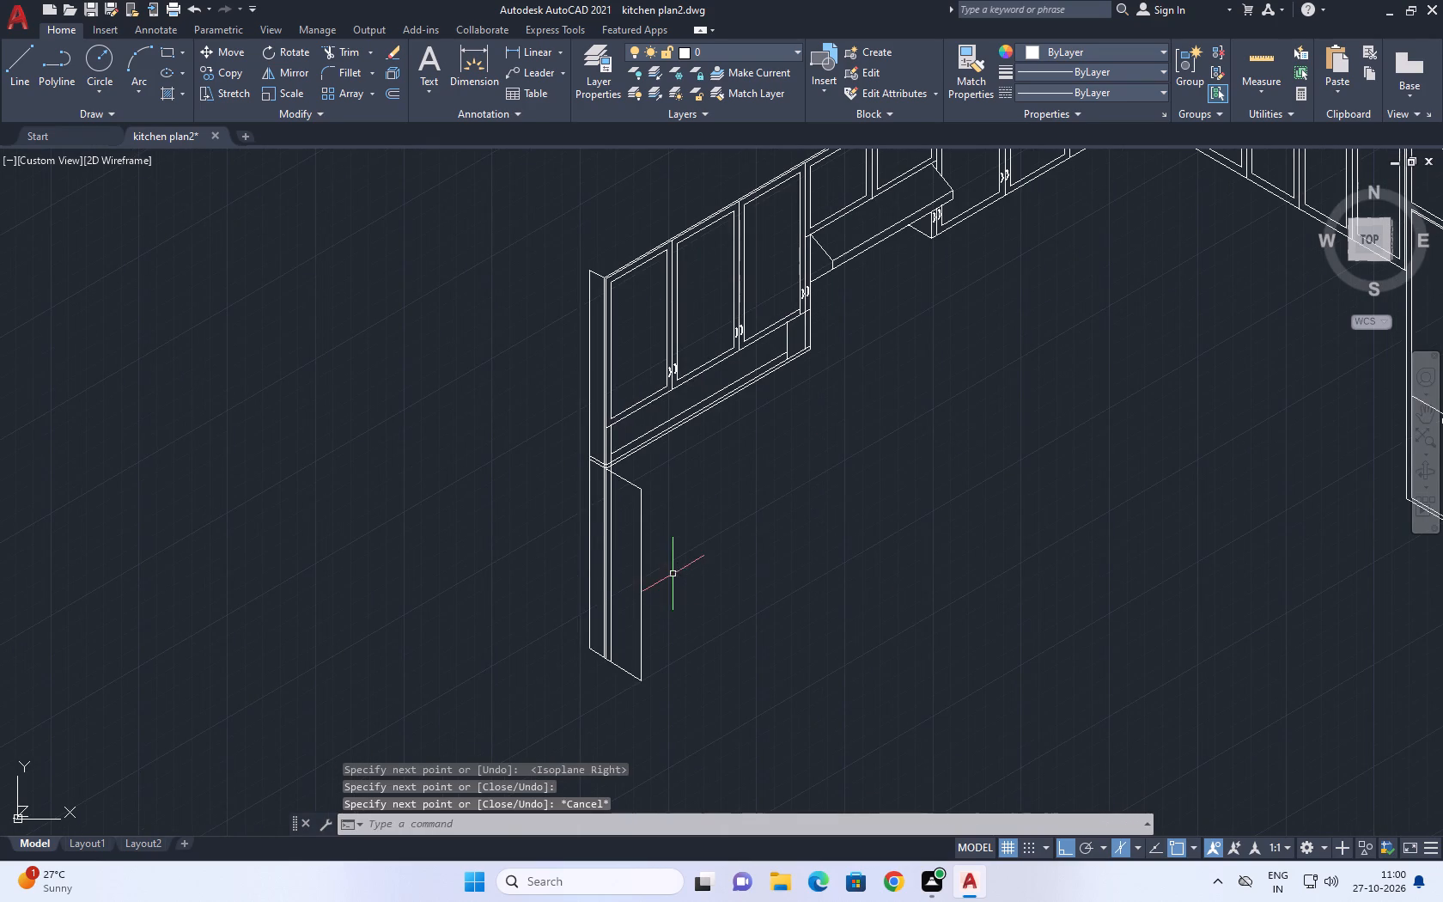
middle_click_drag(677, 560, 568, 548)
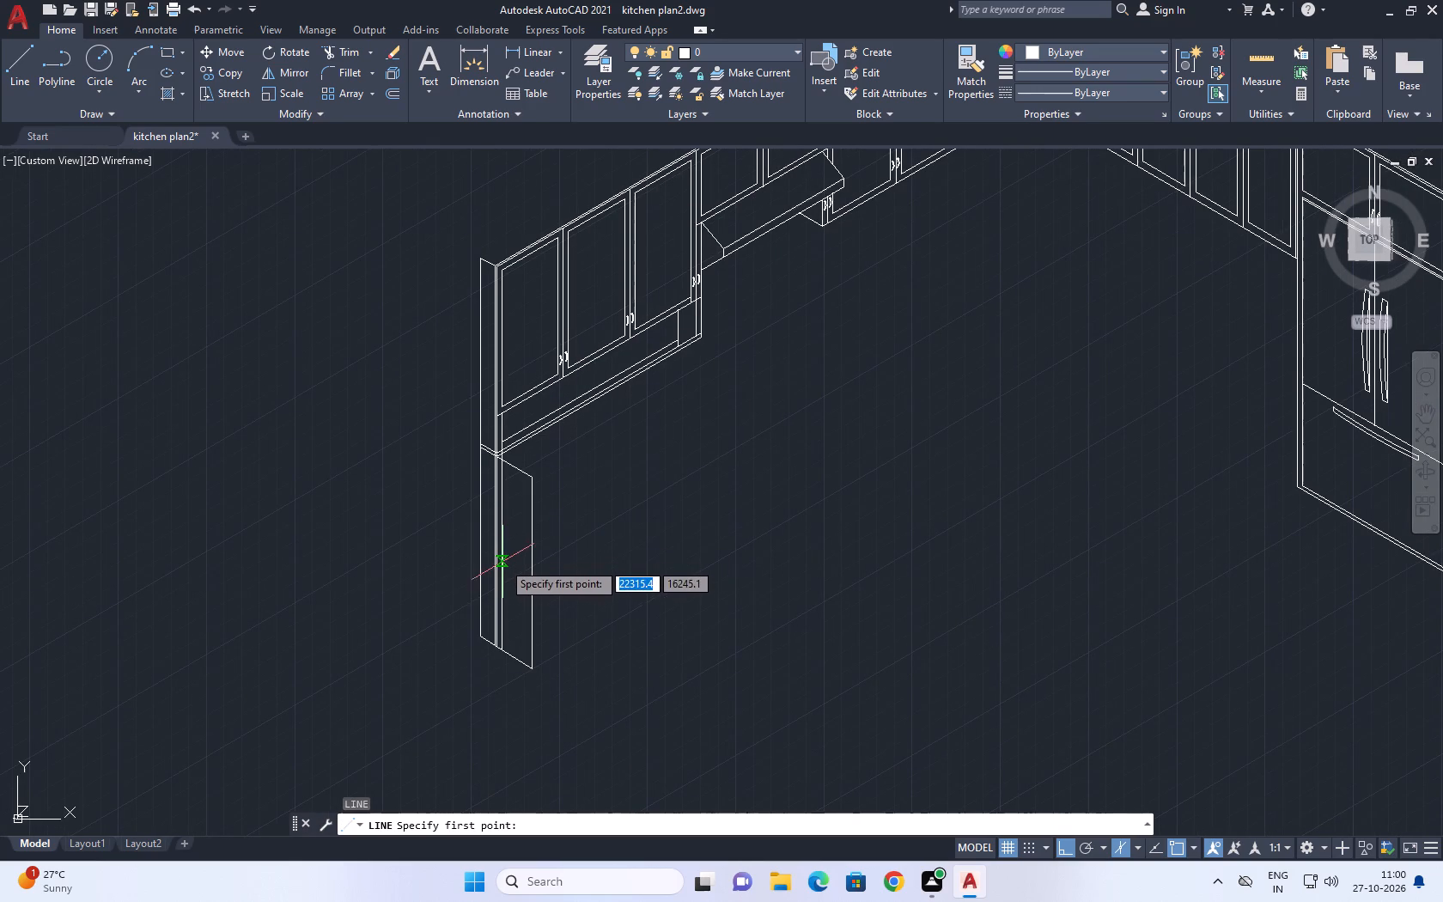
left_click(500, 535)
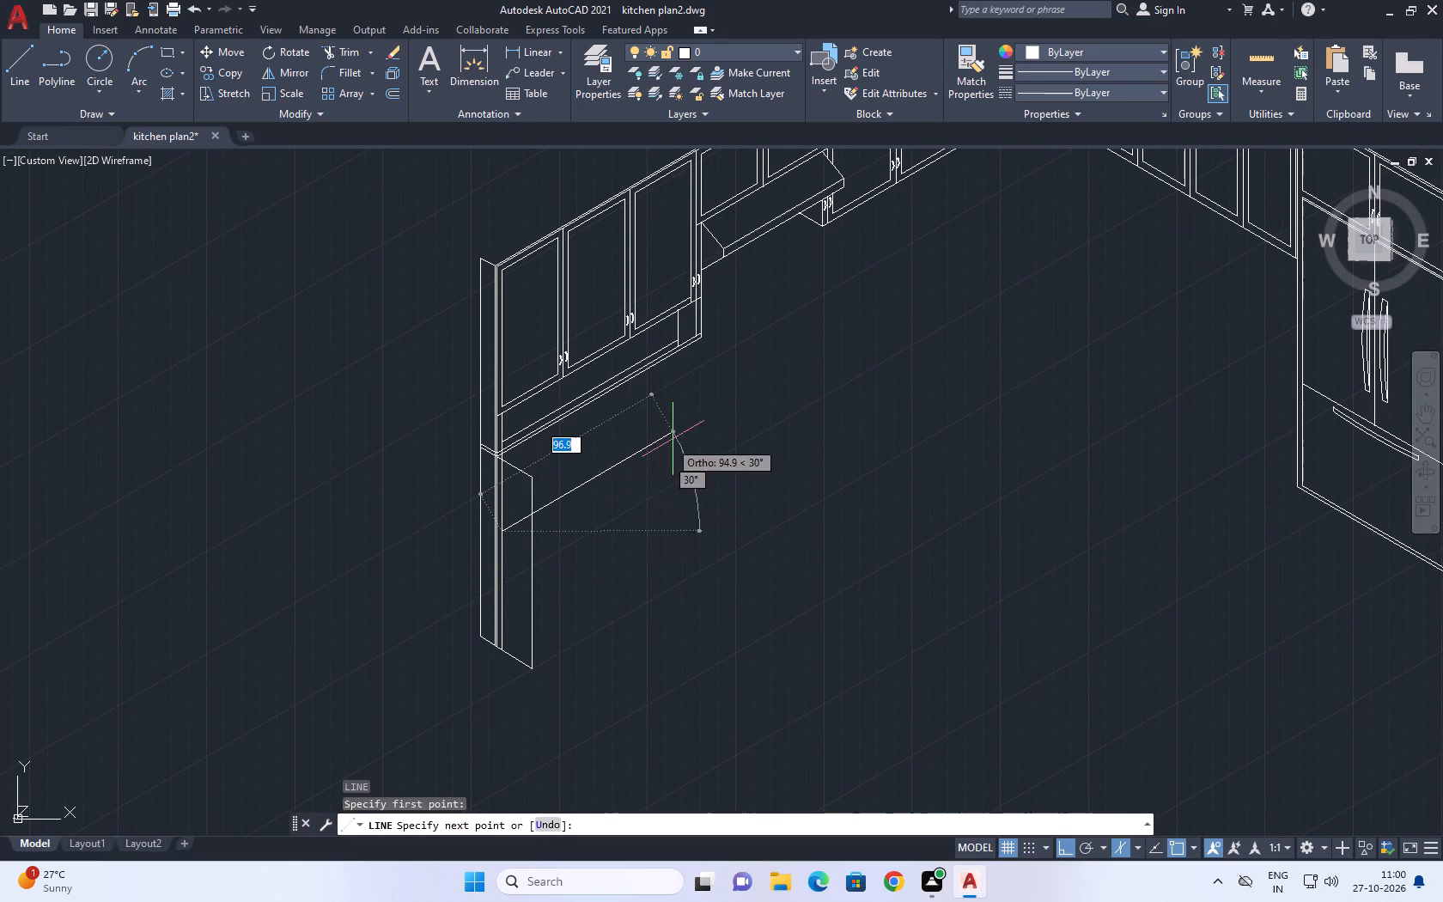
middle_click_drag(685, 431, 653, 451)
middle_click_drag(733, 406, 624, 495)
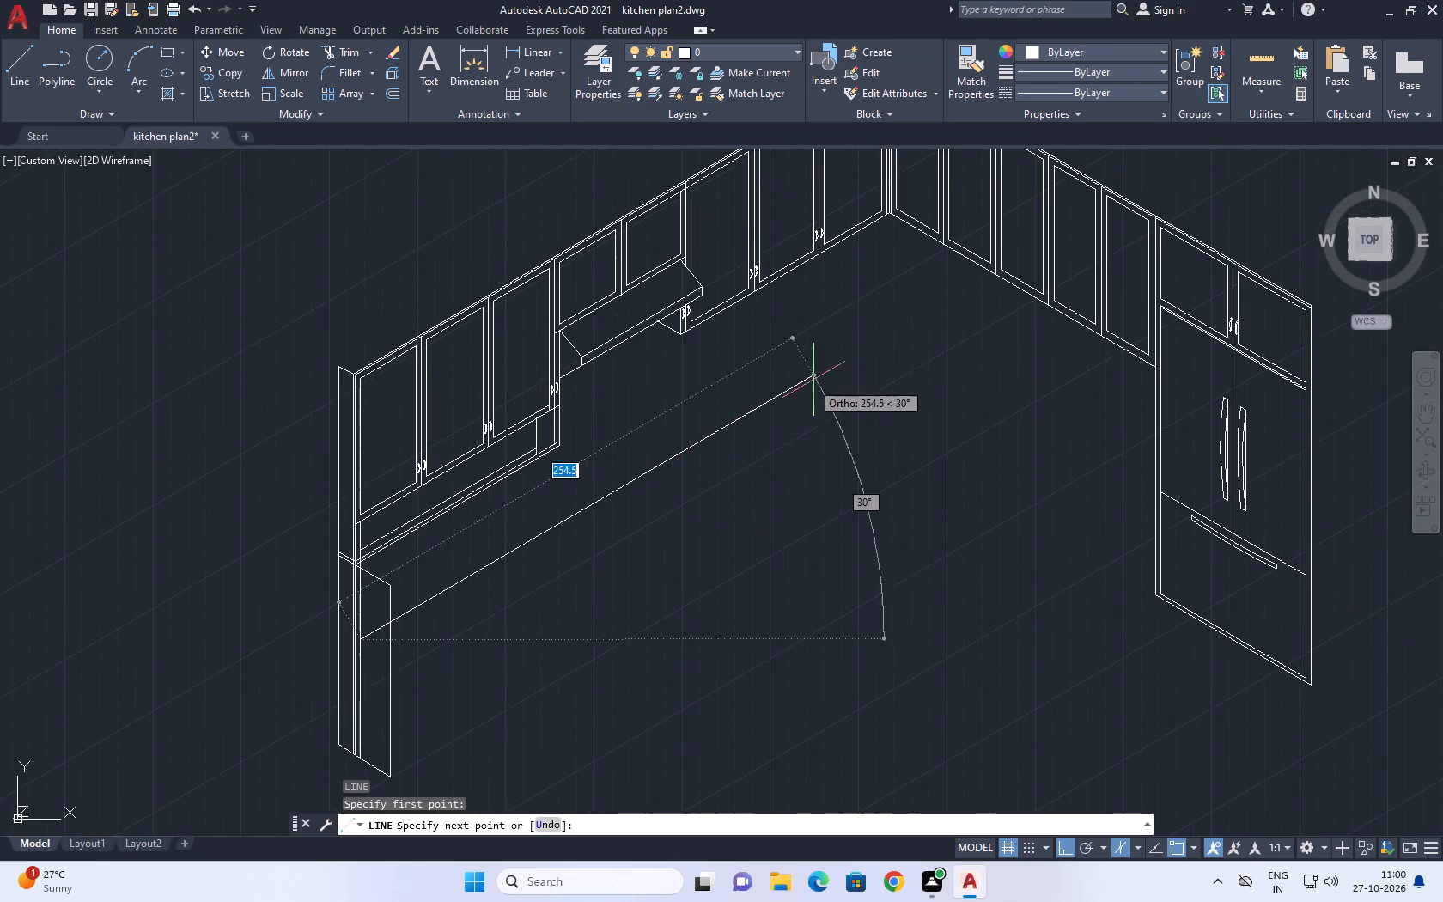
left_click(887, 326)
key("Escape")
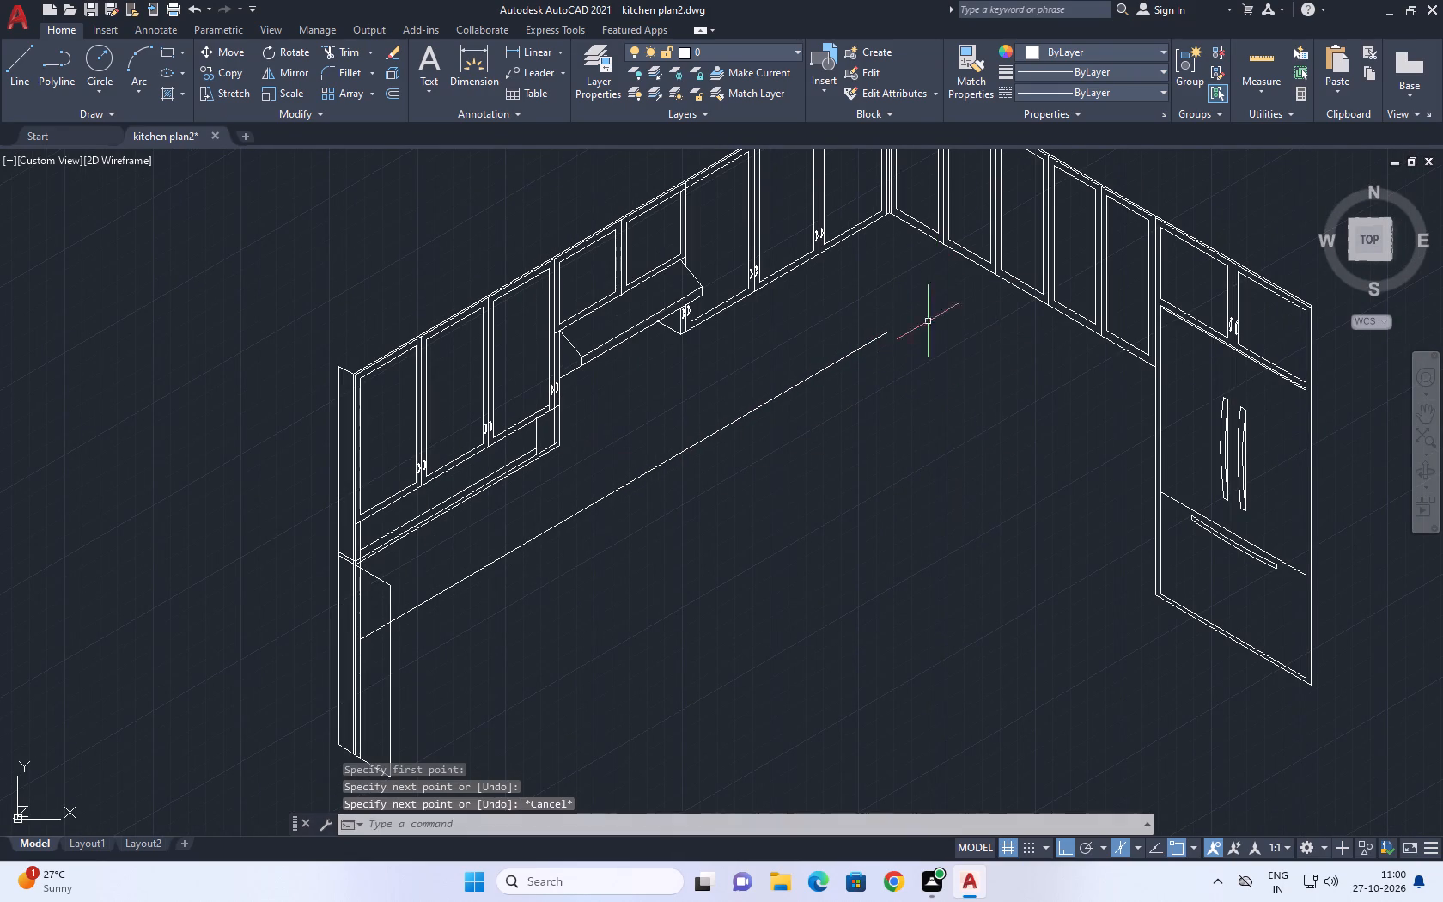
Draw a 20-unit line at 210° from the outer bottom corner of the refrigerator unit.
middle_click_drag(959, 490, 661, 409)
key("space")
scroll(1006, 498, "up", 3)
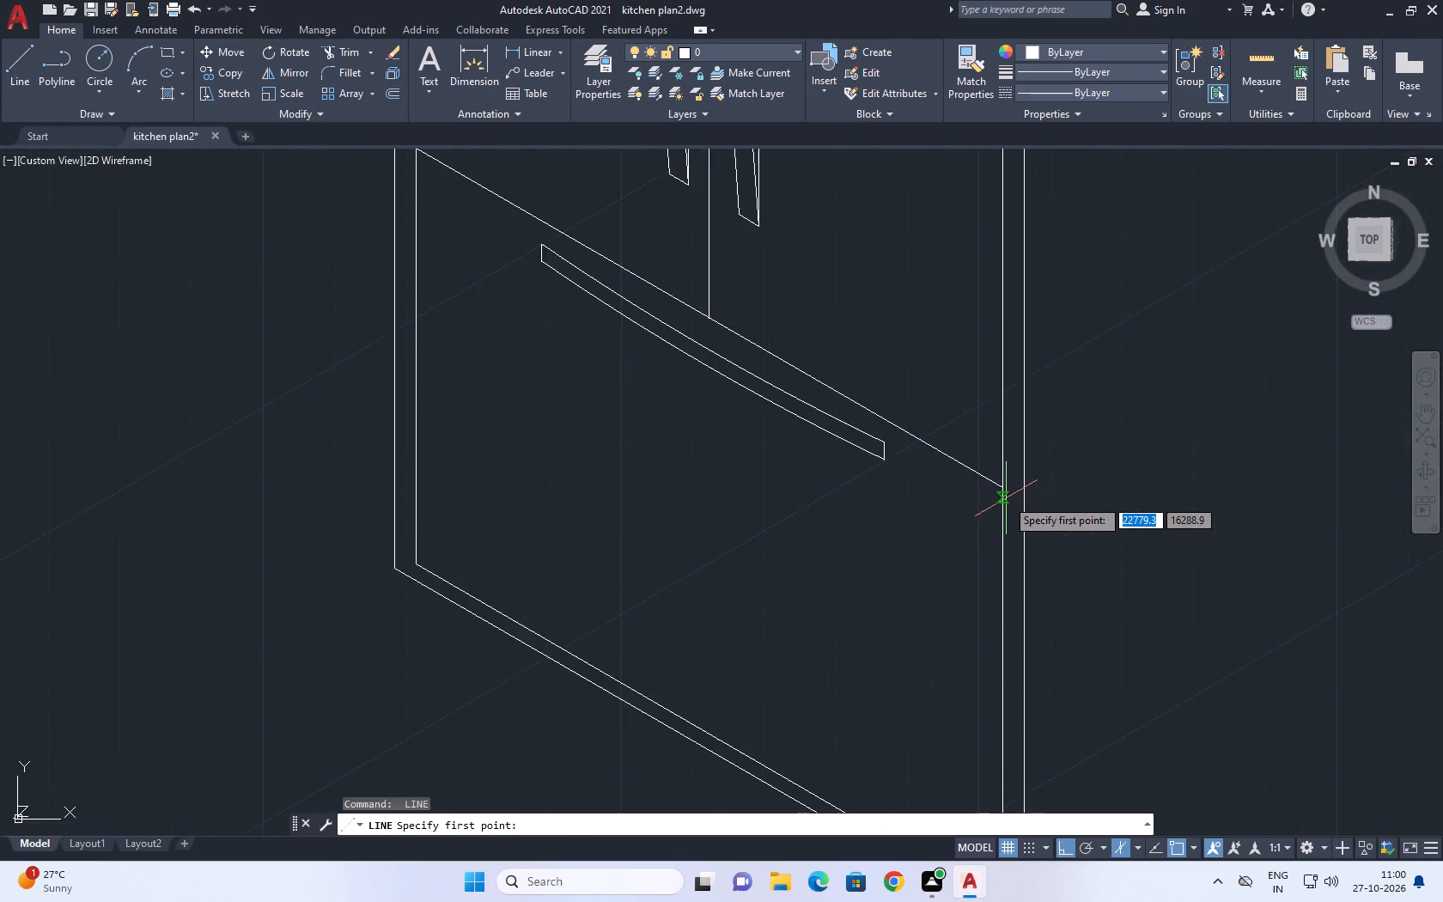
middle_click_drag(1032, 436, 1043, 236)
middle_click_drag(998, 710, 991, 521)
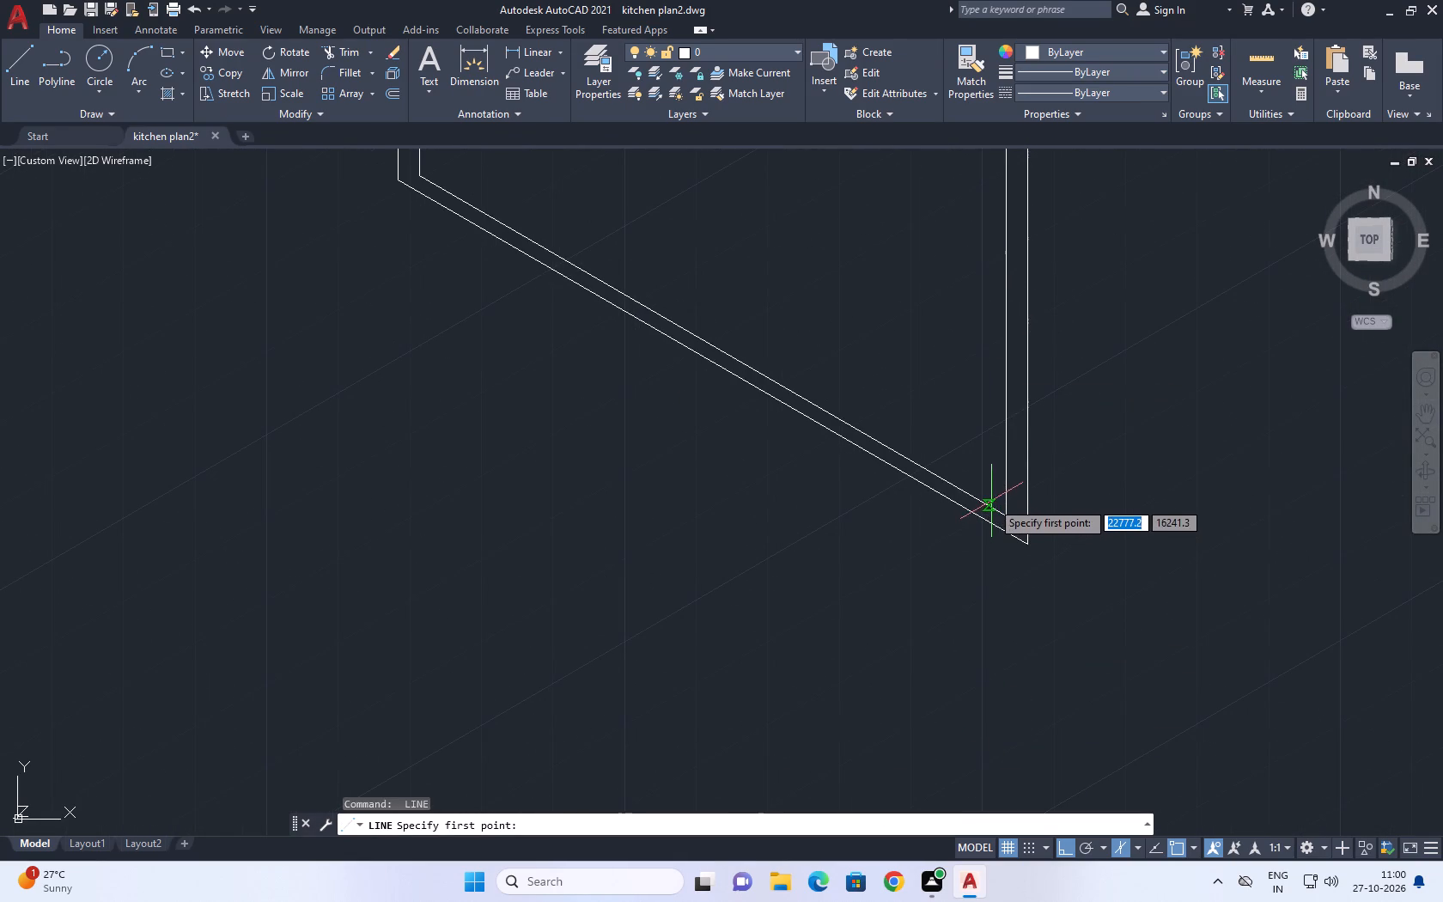
left_click(1032, 540)
scroll(880, 584, "down", 4)
middle_click_drag(847, 649, 930, 503)
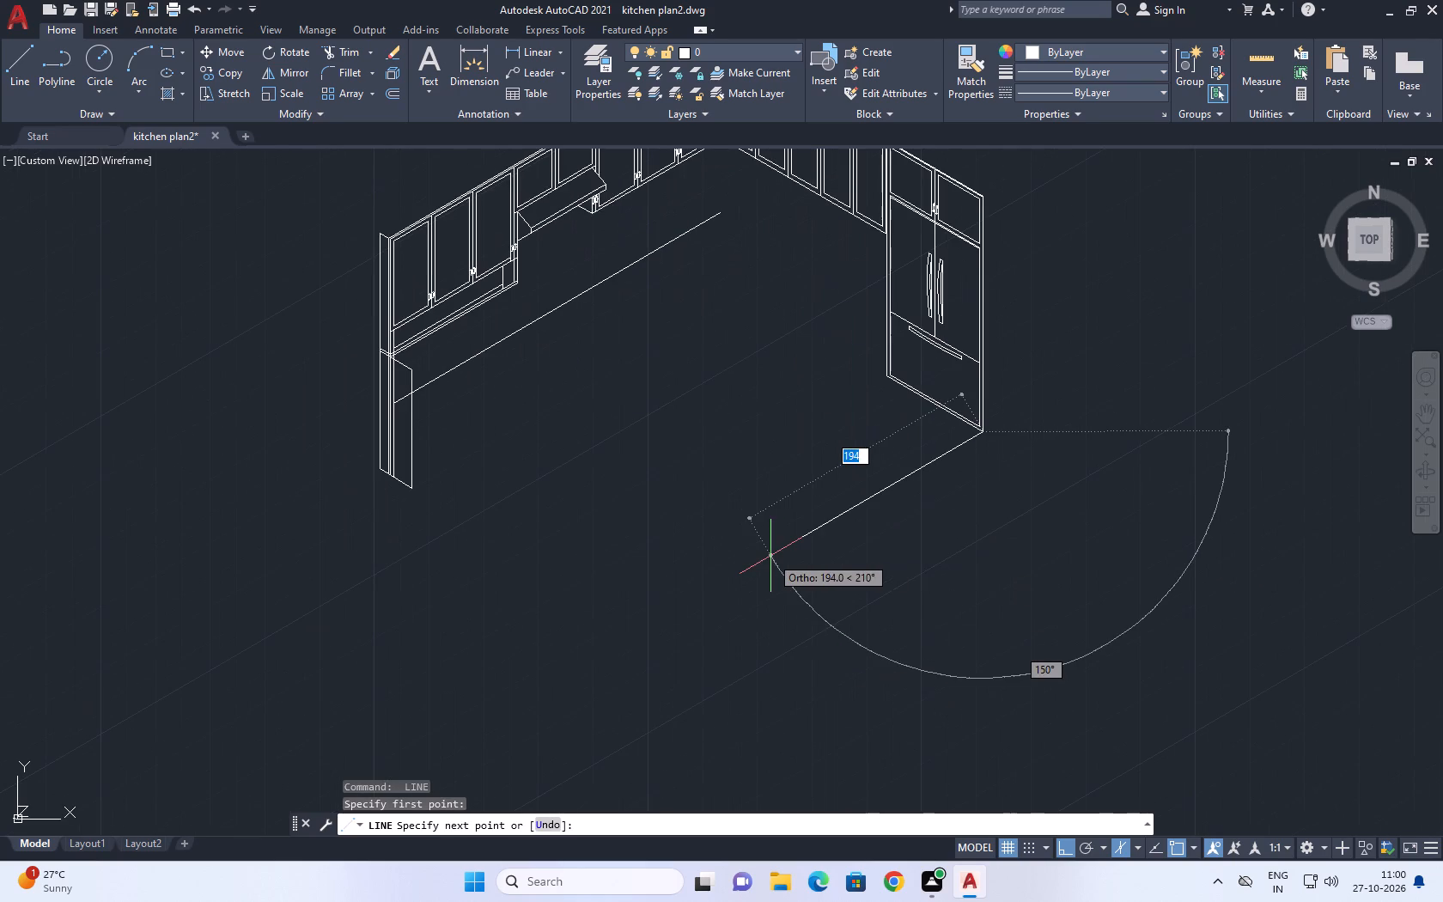
type("20")
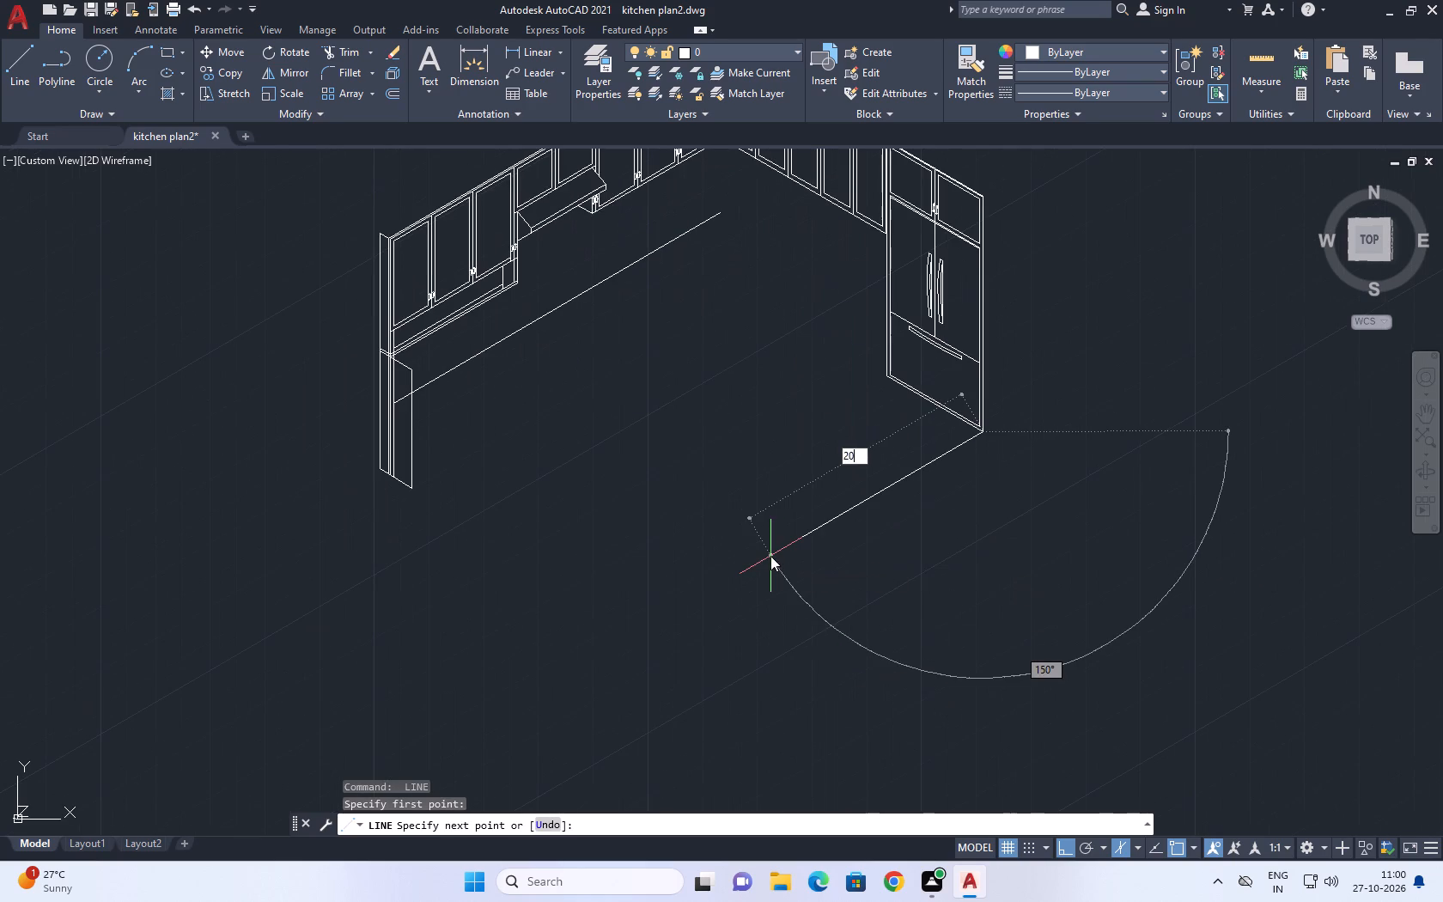
key("Return")
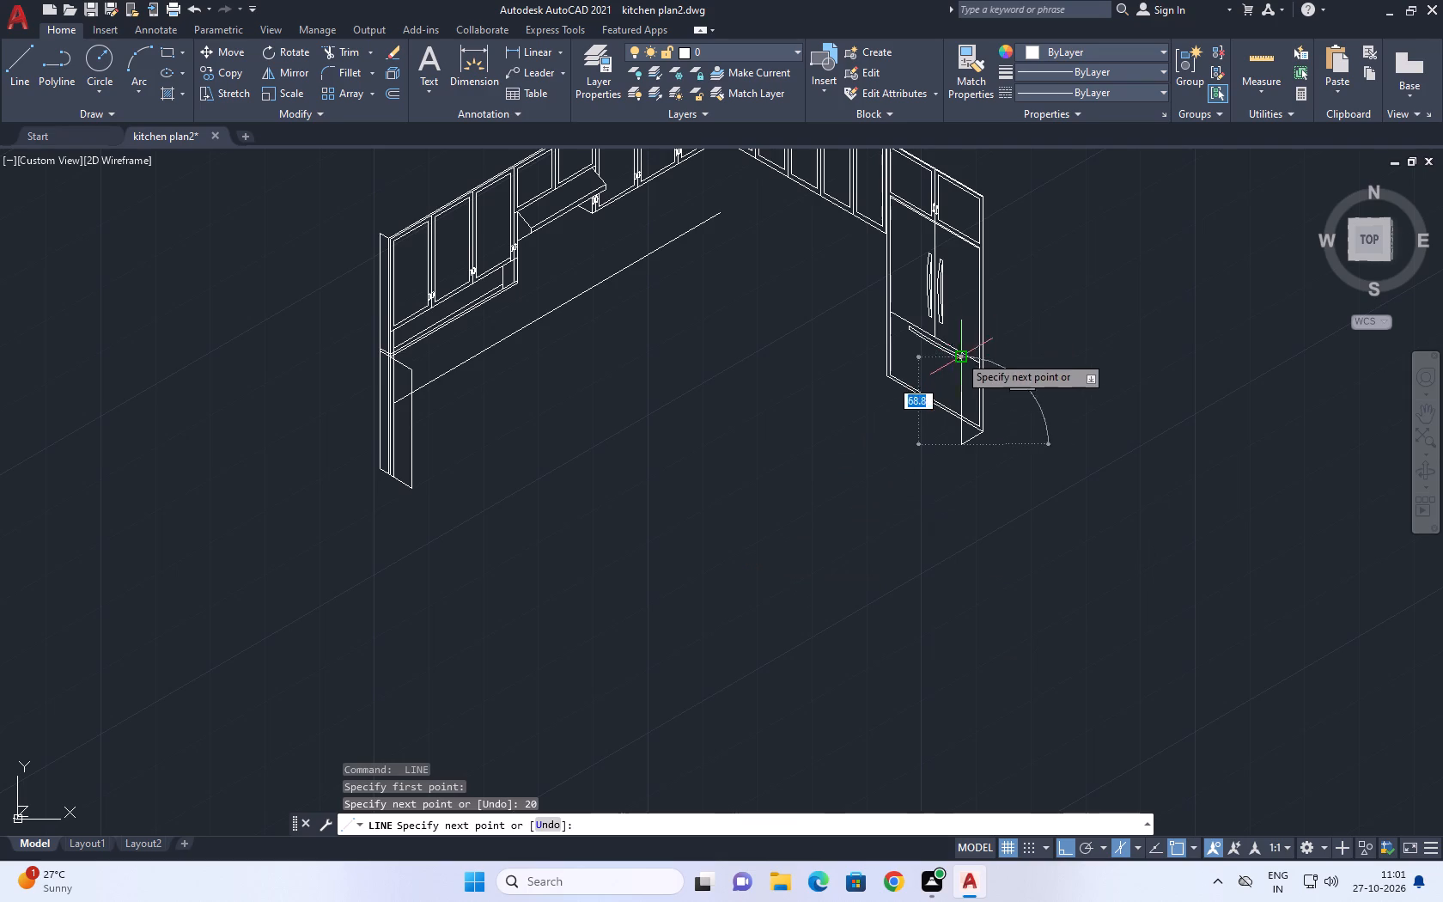
scroll(951, 346, "up", 2)
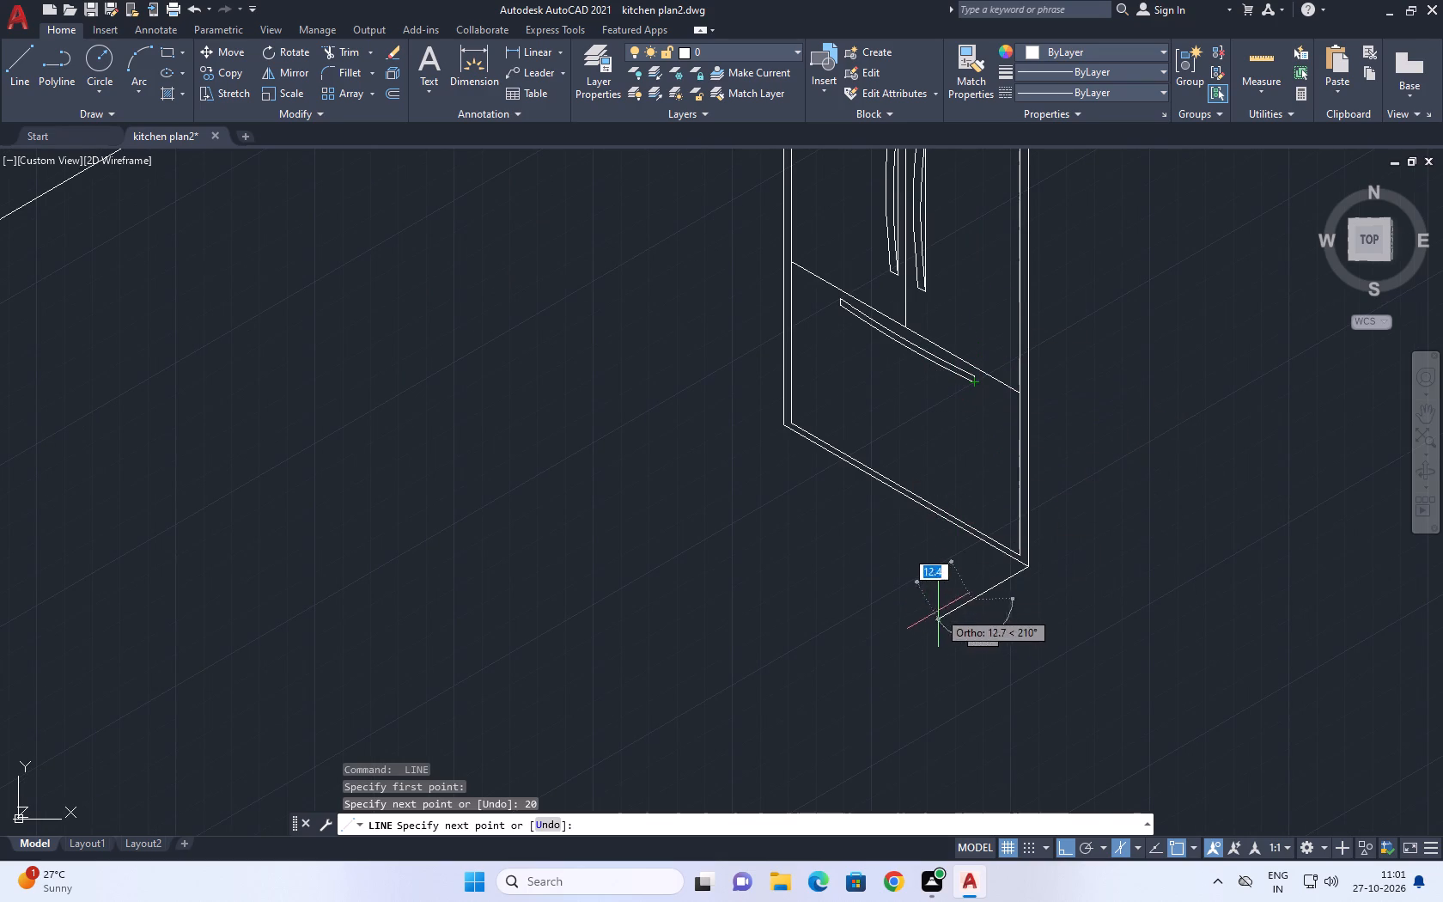
middle_click_drag(950, 609, 994, 408)
middle_click_drag(1013, 355, 978, 568)
scroll(983, 570, "down", 2)
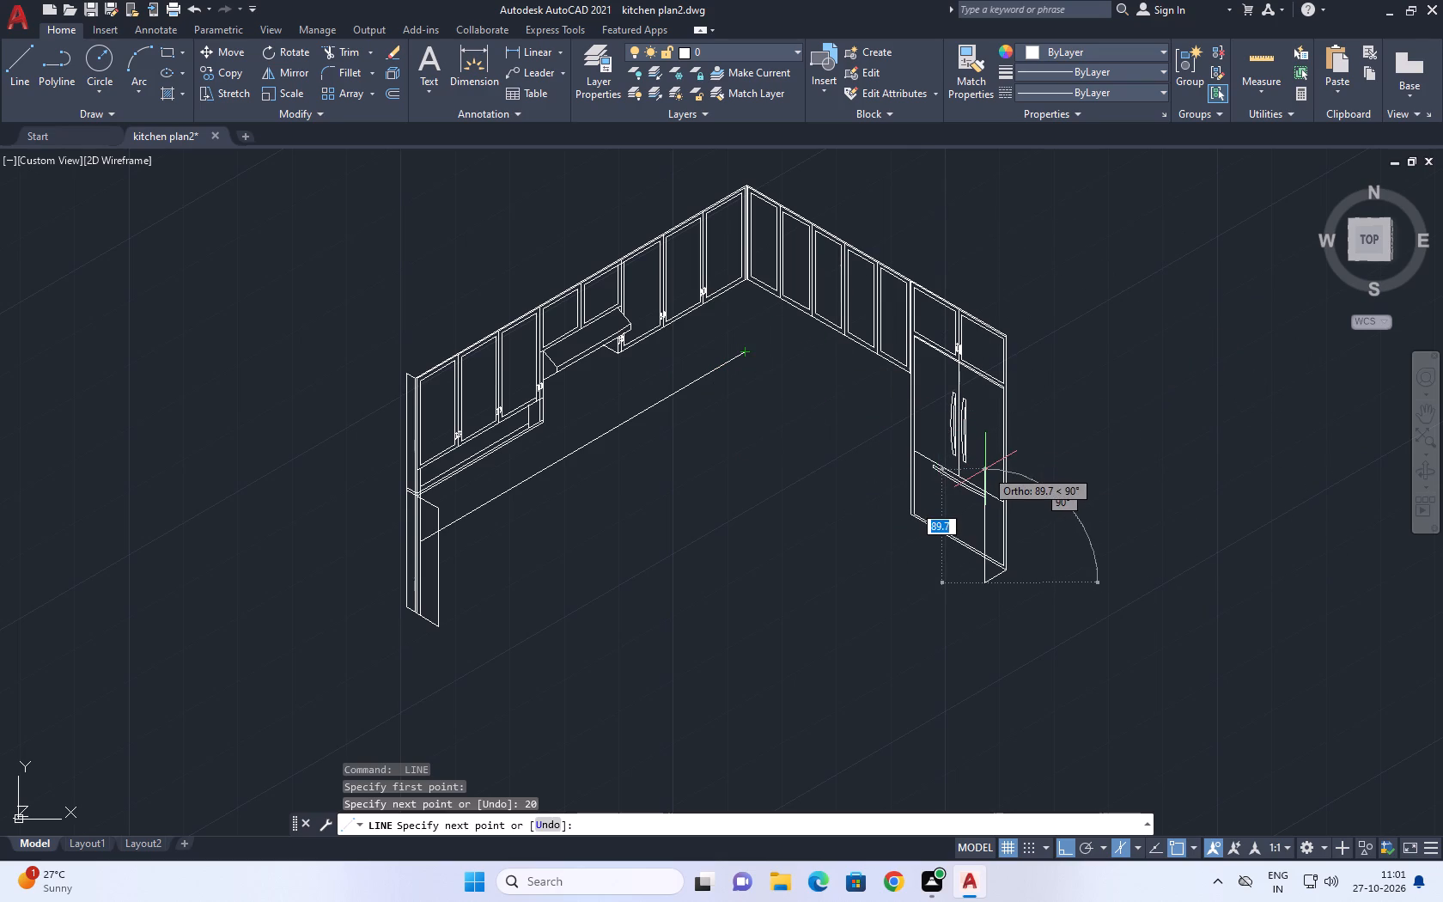
key("Escape")
key("space")
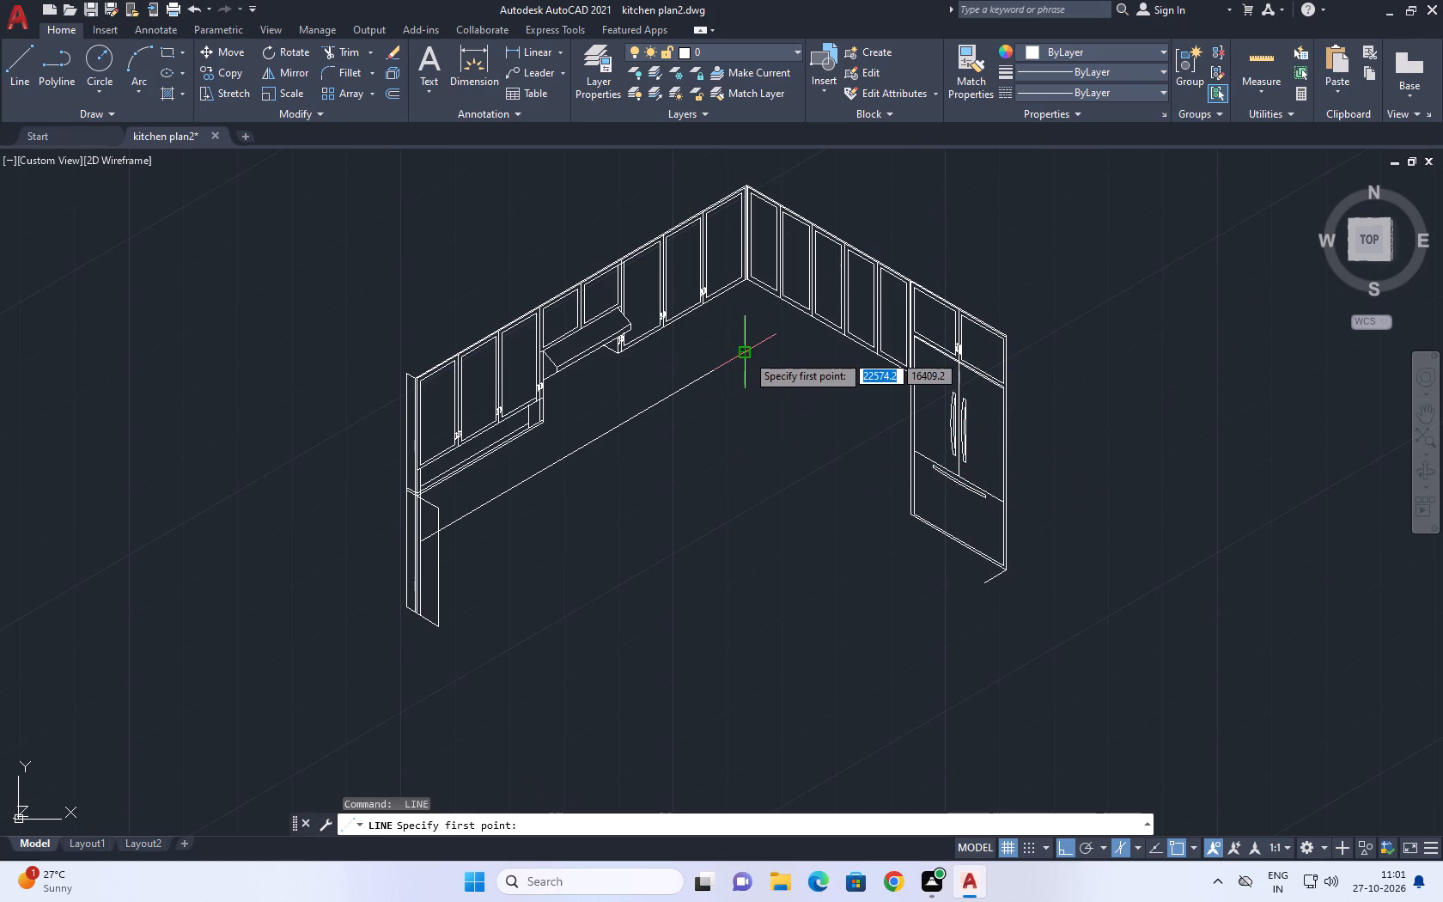
key("Escape")
Copy the bottom edge of the wall cabinets on the refrigerator side 20 units along the 210° direction.
scroll(835, 319, "up", 2)
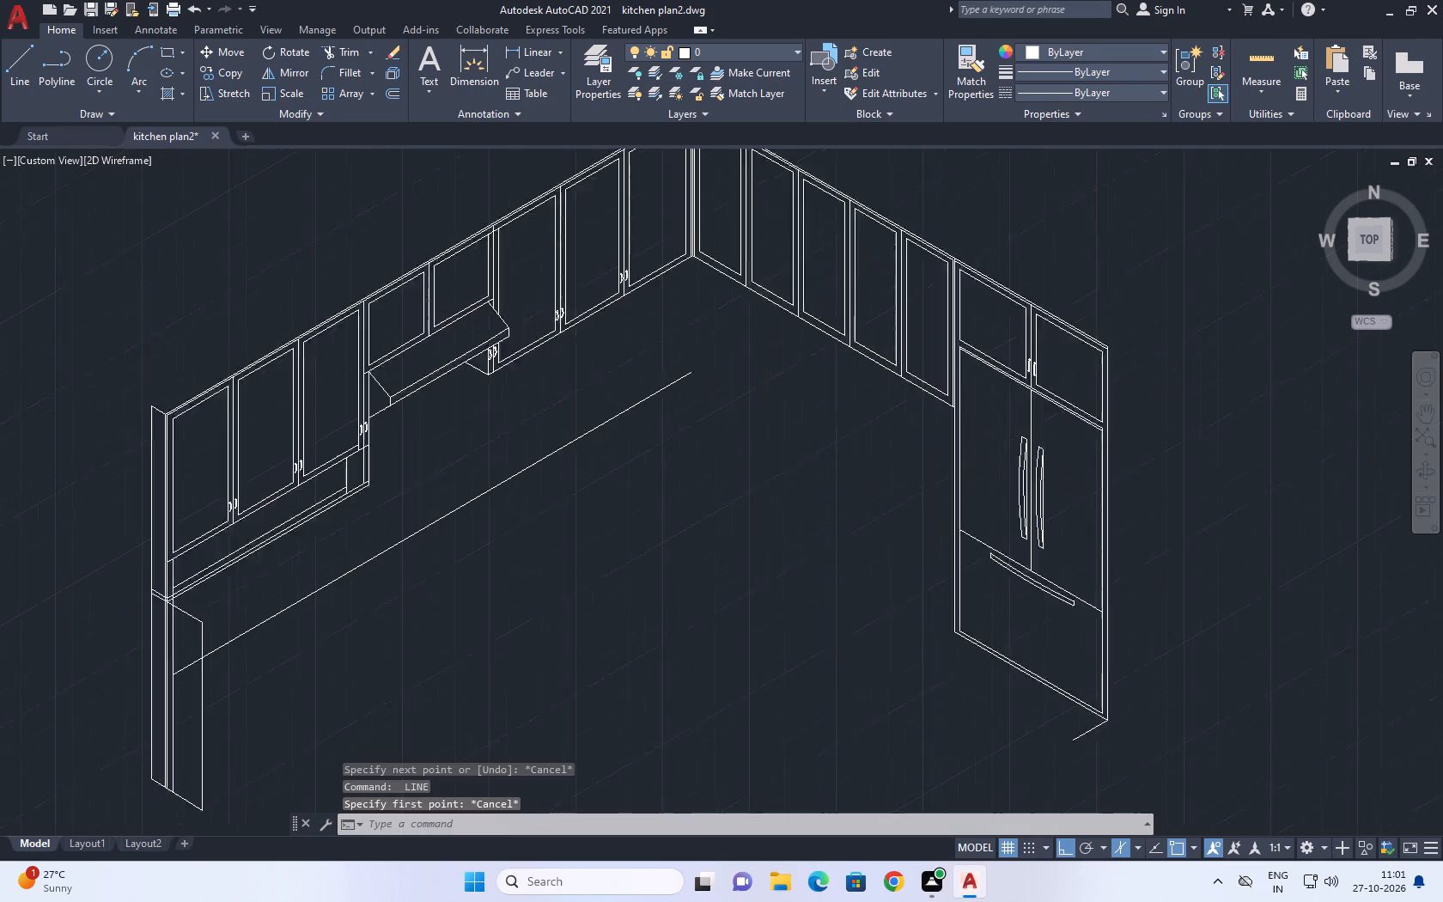
left_click(812, 337)
key("c")
type("o")
key("space")
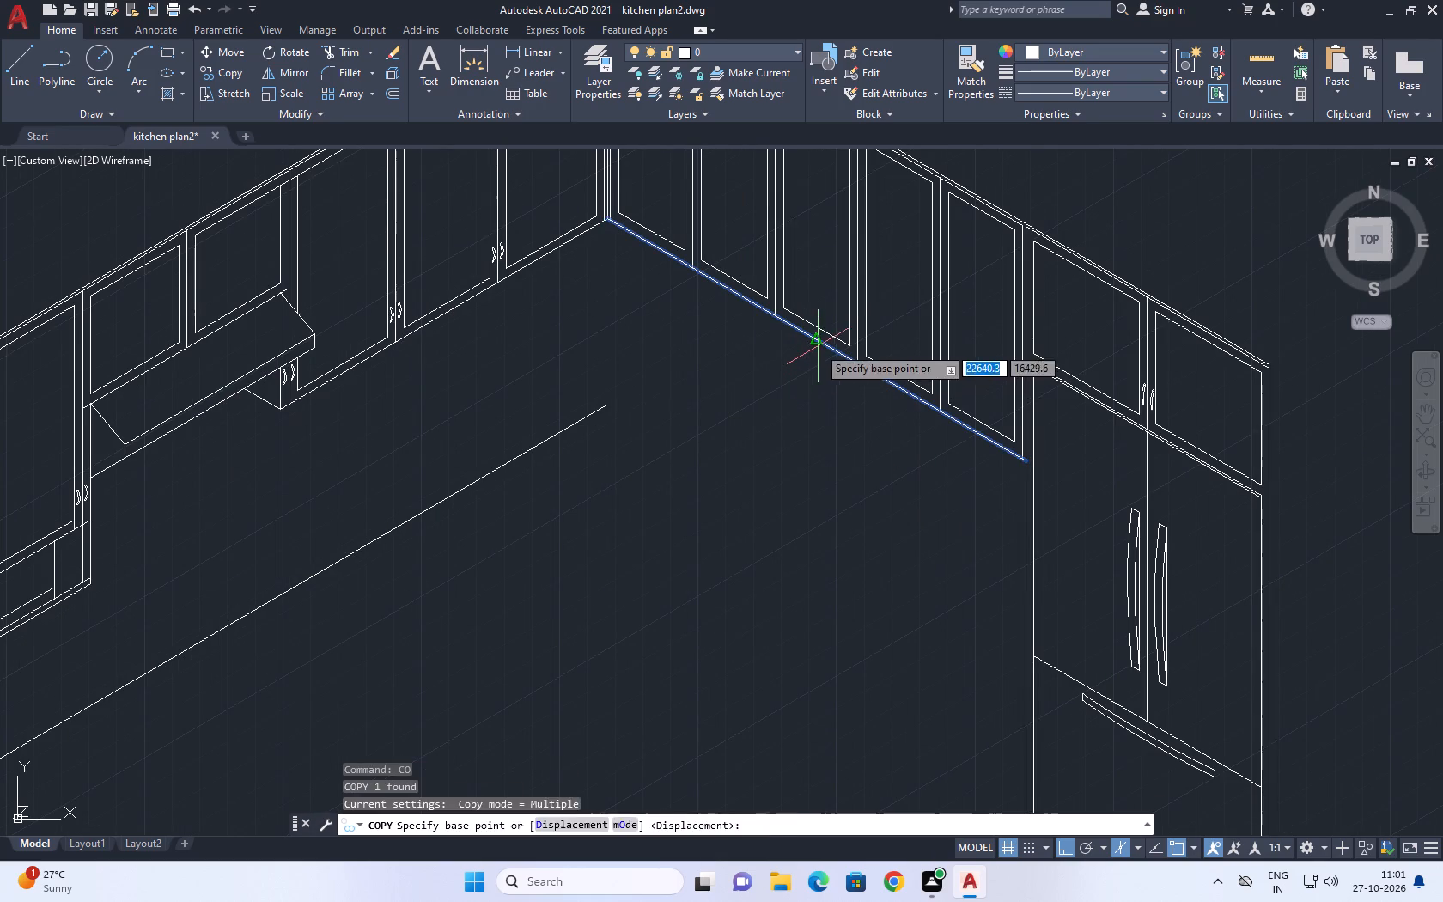
left_click(818, 346)
type("20")
key("Return")
key("Escape")
Copy the bottom edge of the wall cabinets between the range hood and the inside corner 20 units along 330°.
middle_click_drag(457, 326, 751, 244)
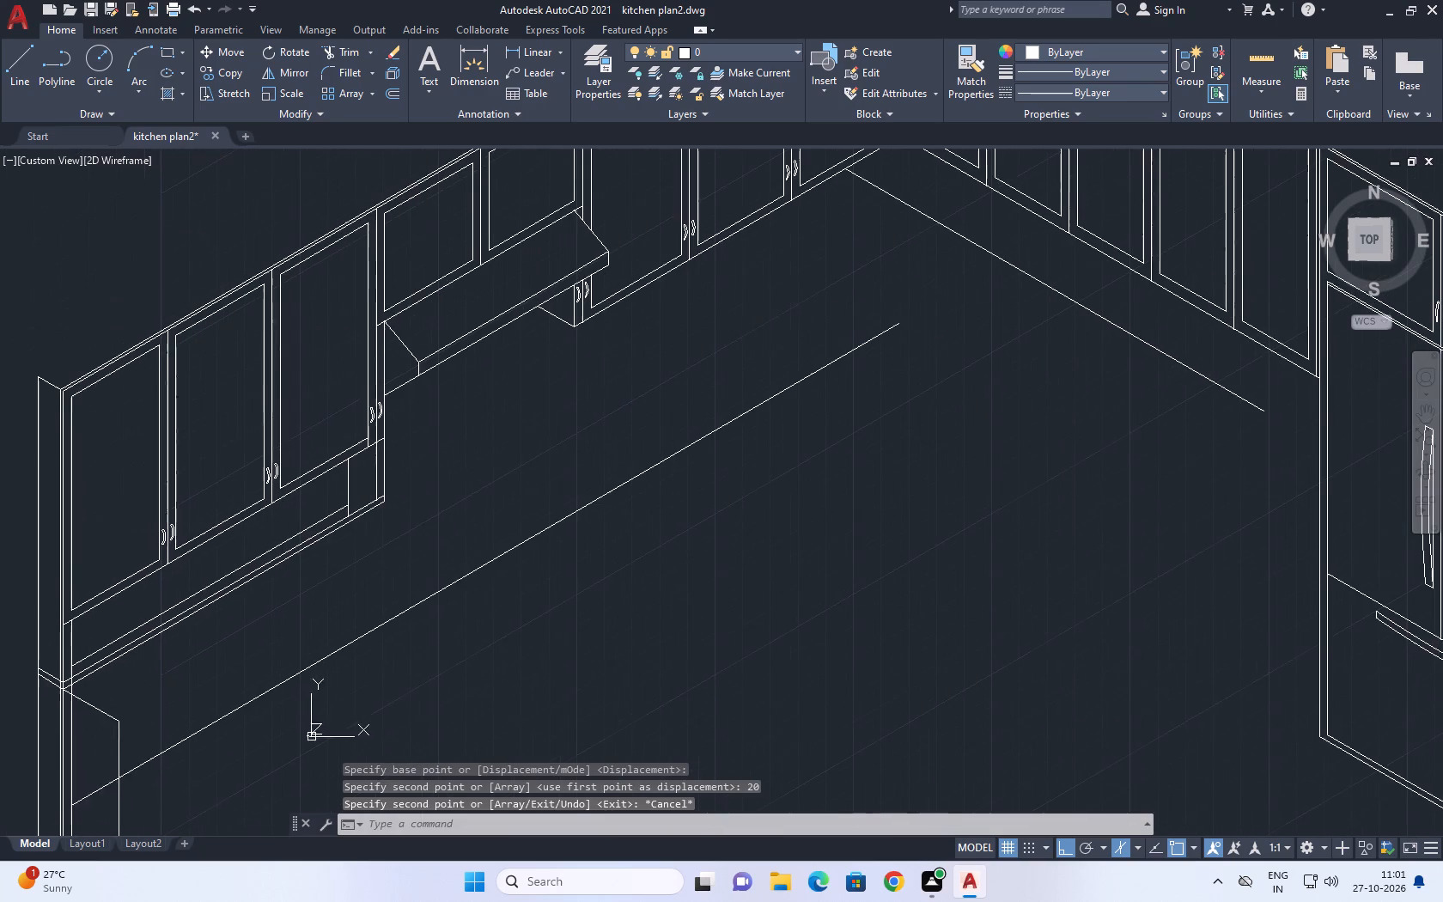
left_click(673, 267)
type("co")
key("space")
left_click(644, 293)
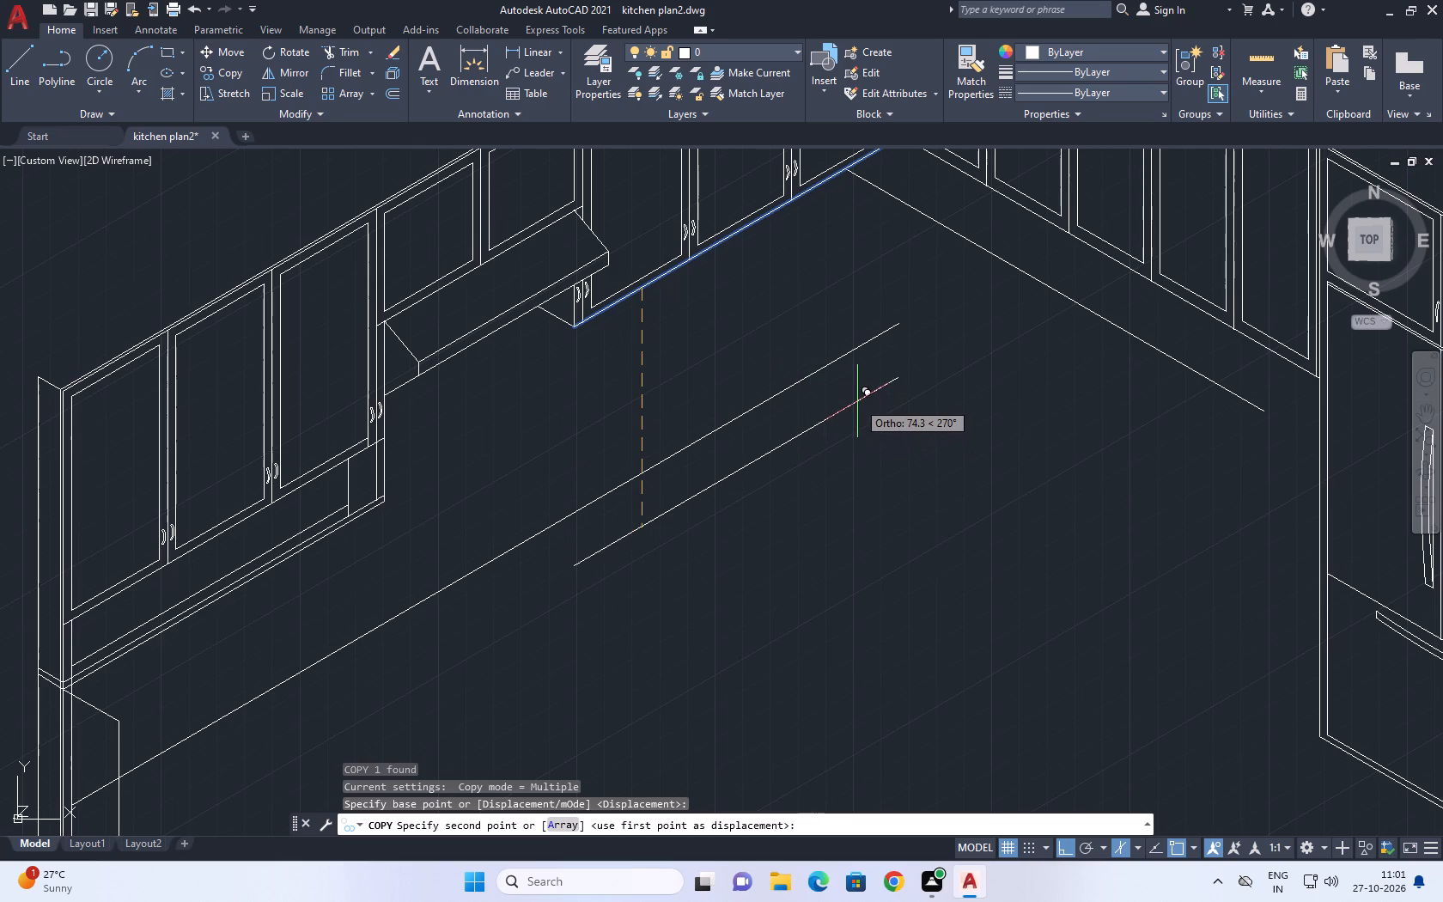
key("F5")
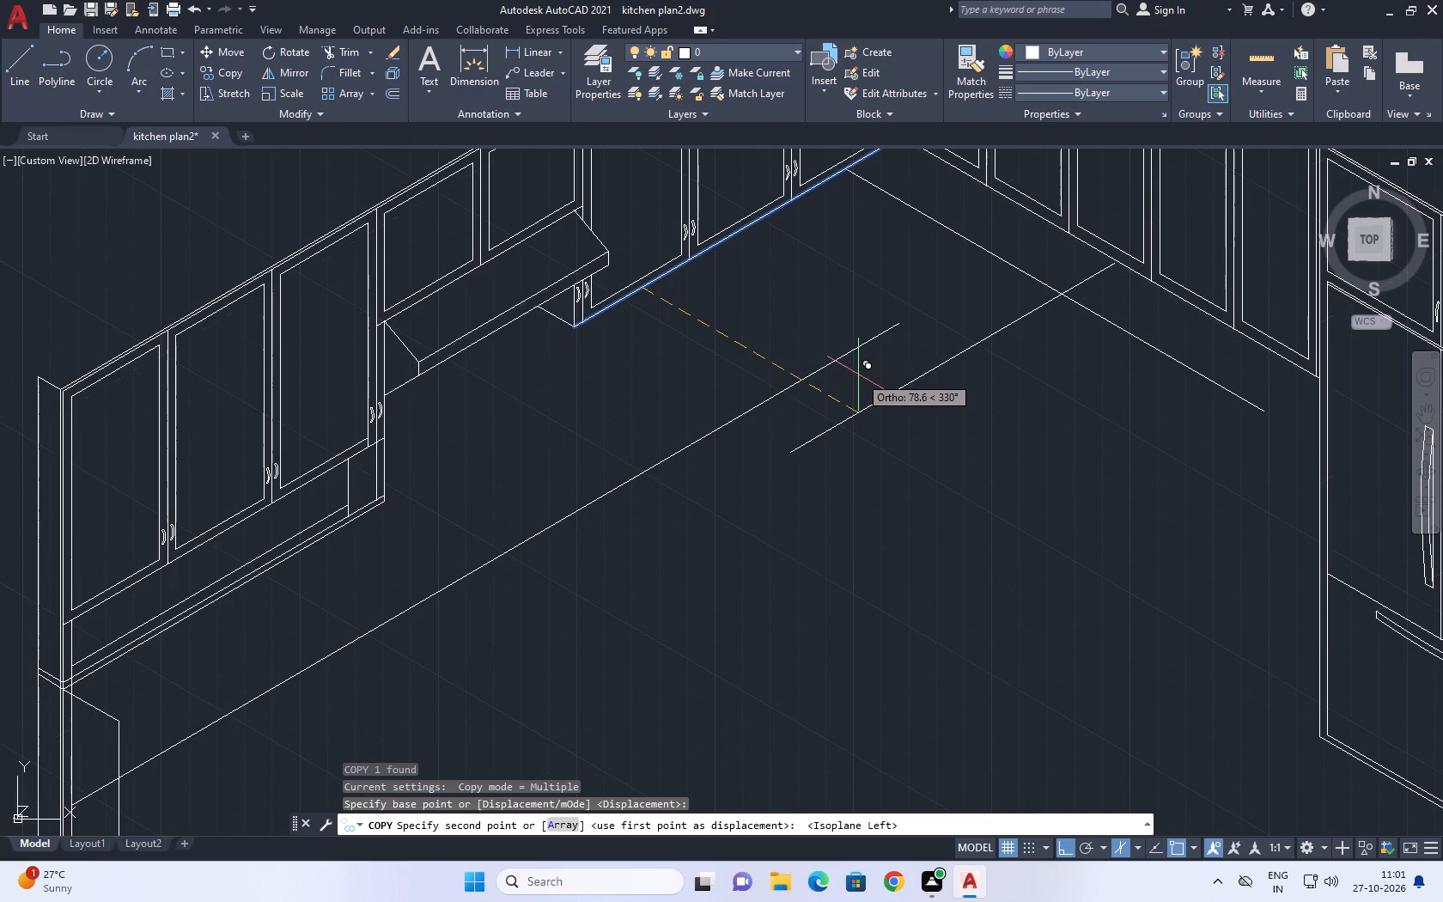
type("20")
key("Return")
key("Escape")
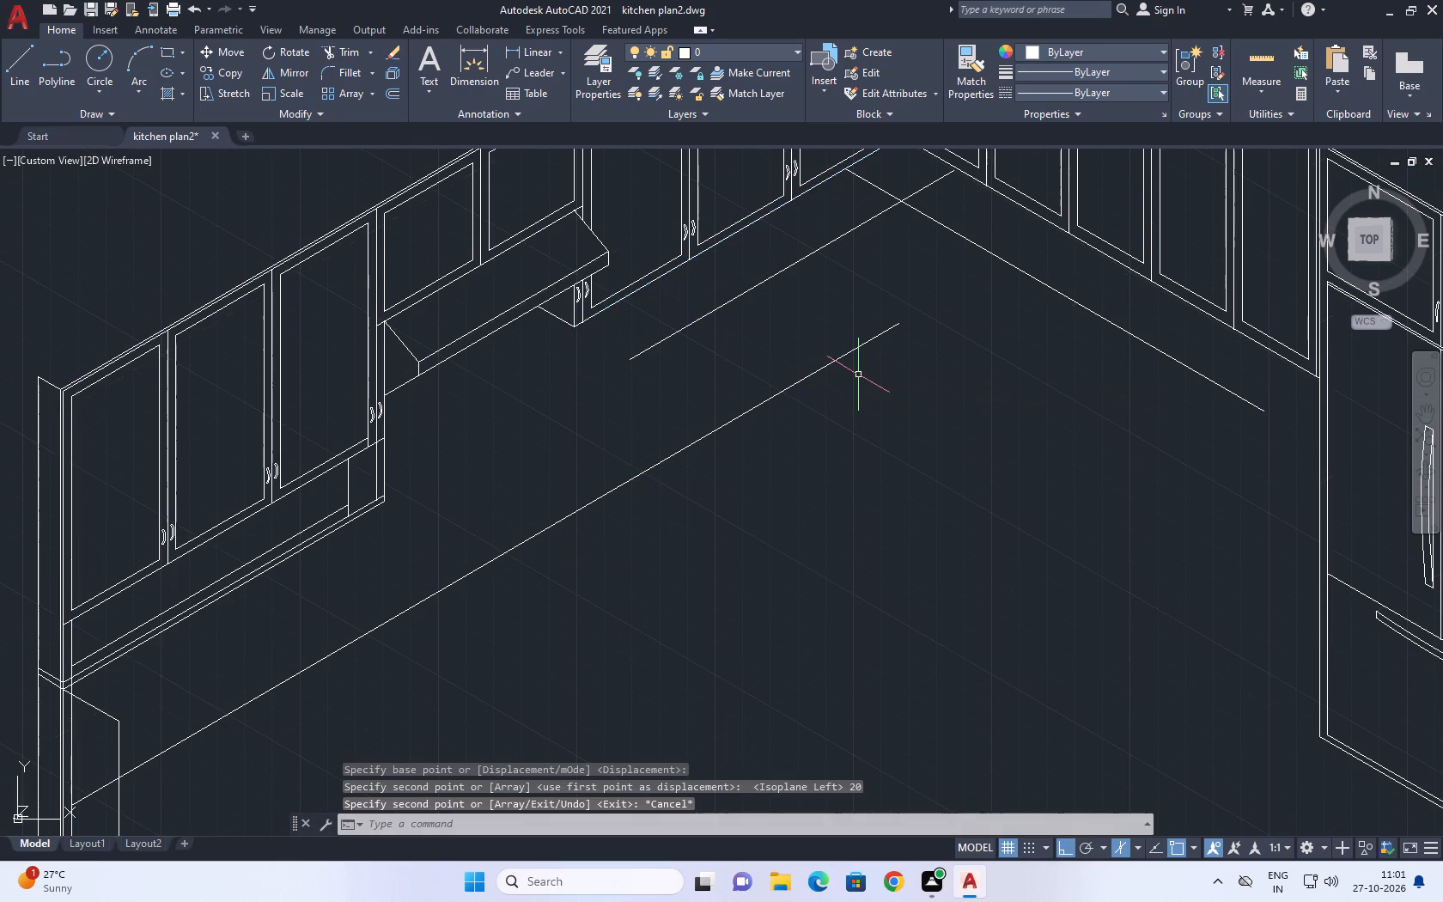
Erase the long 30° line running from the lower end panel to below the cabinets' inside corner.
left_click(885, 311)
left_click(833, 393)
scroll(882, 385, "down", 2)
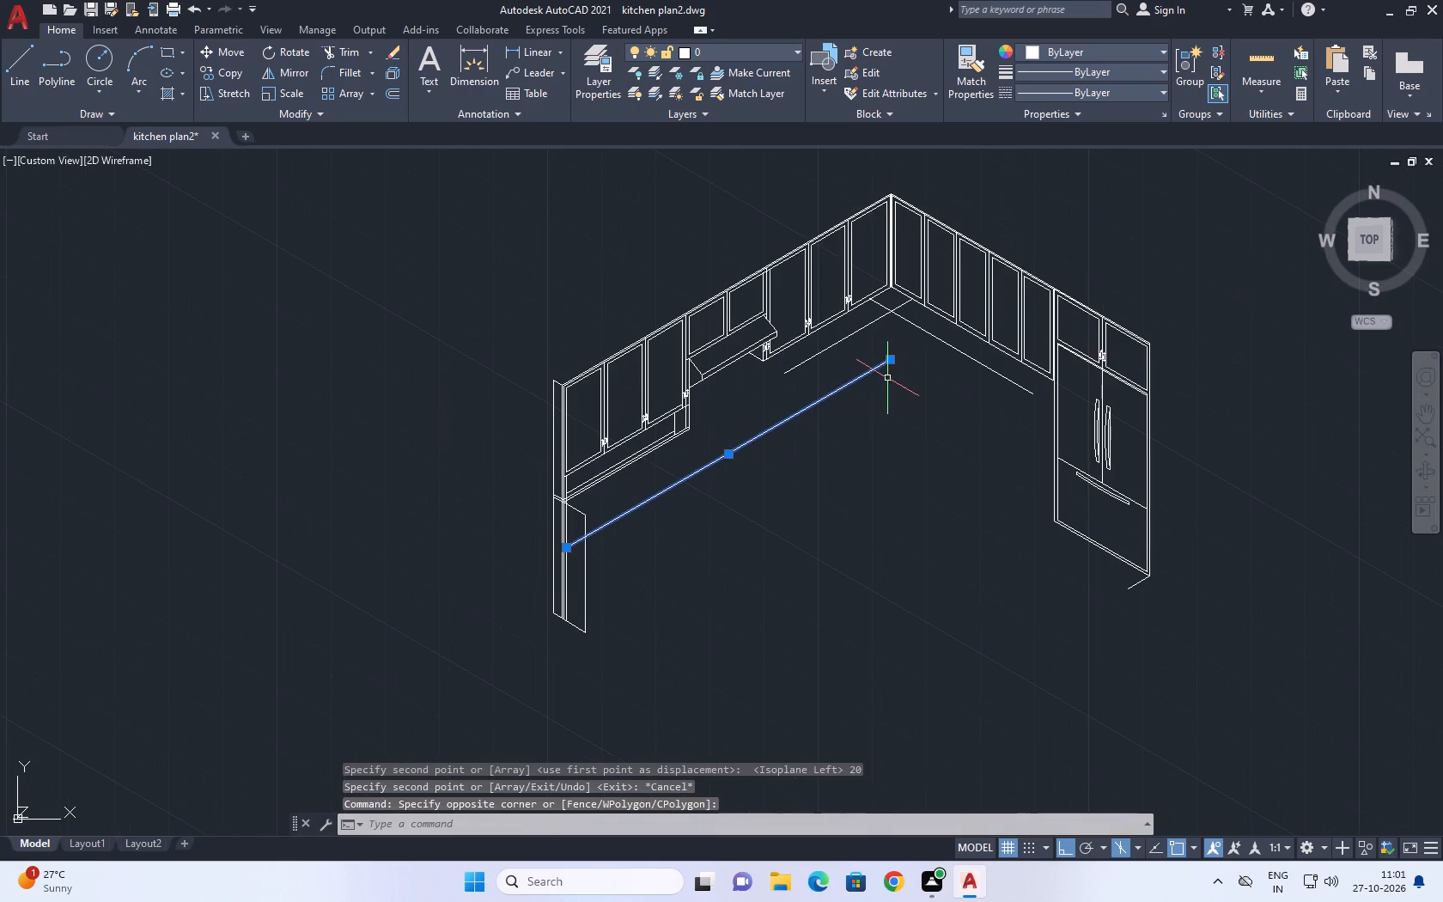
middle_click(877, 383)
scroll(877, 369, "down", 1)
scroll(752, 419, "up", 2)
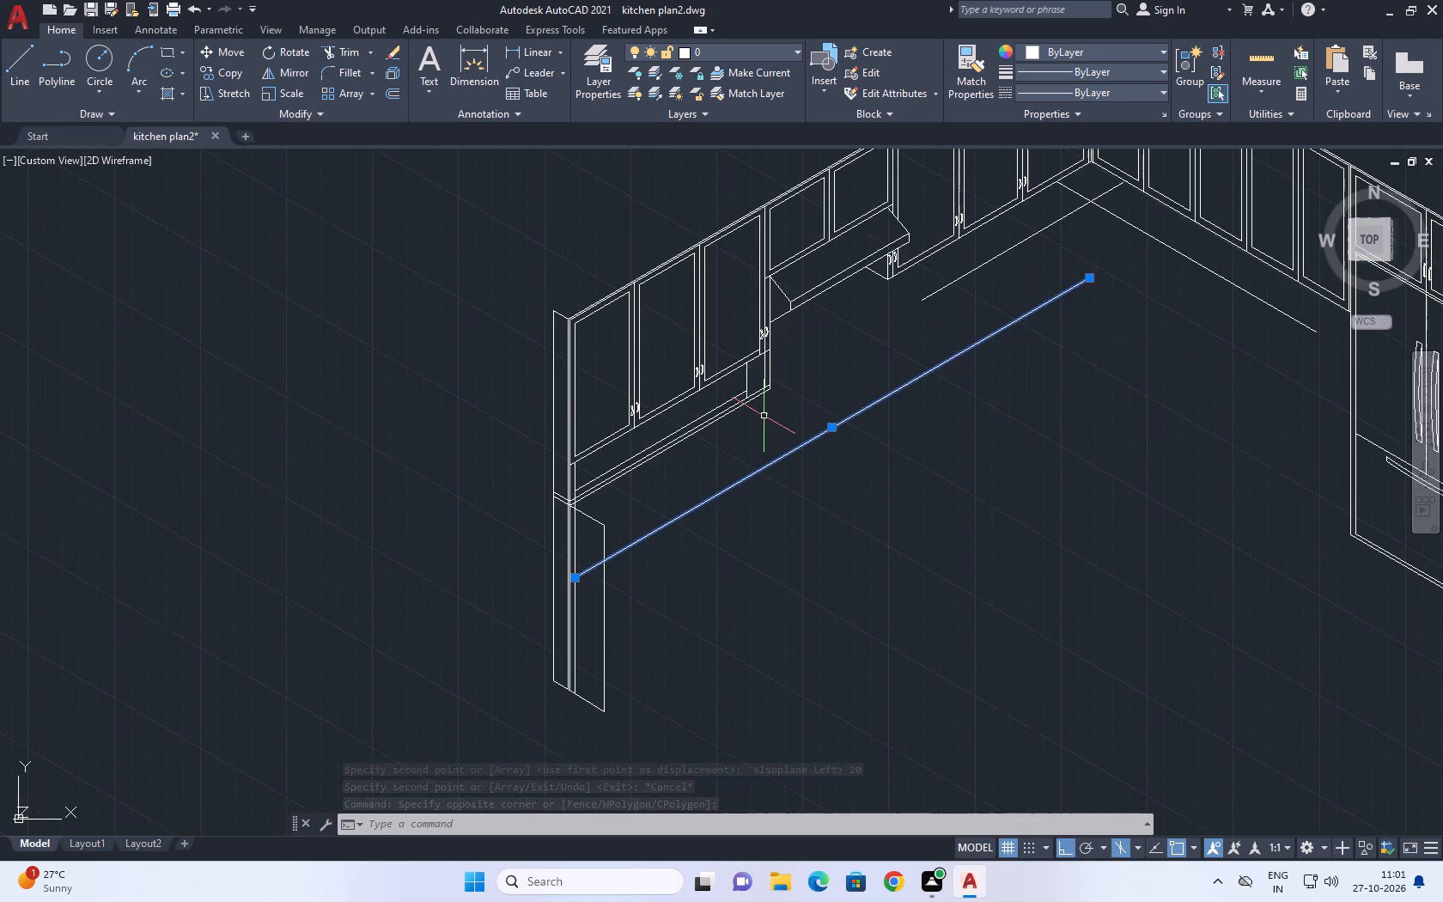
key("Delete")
Extend the two copied bottom-edge lines to the open shelf unit on one side and the refrigerator unit on the other.
middle_click_drag(932, 350, 873, 439)
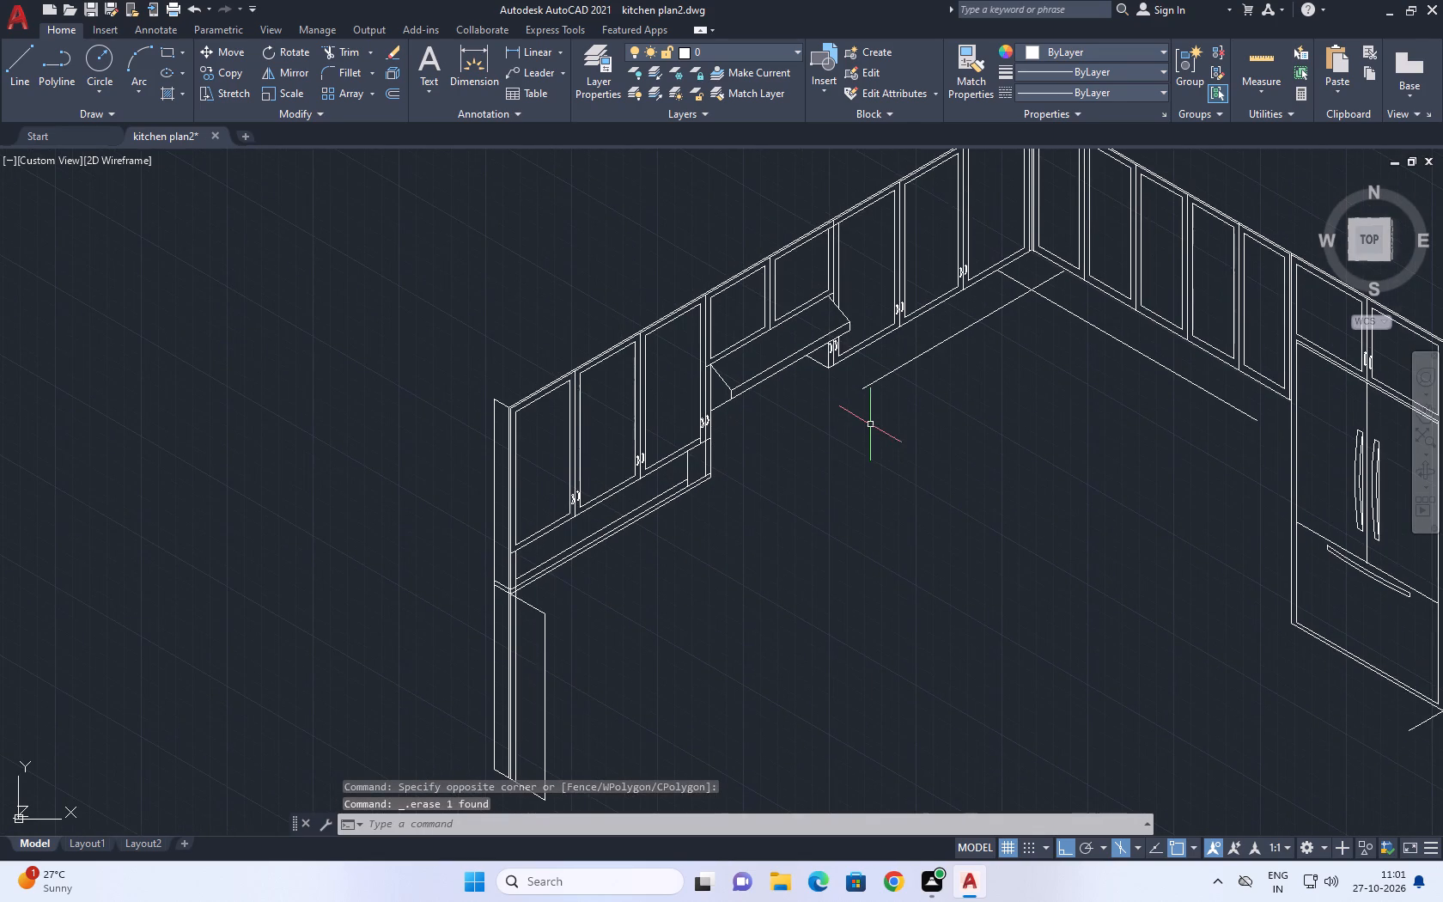
type("ex")
key("space")
left_click(877, 373)
left_click(897, 405)
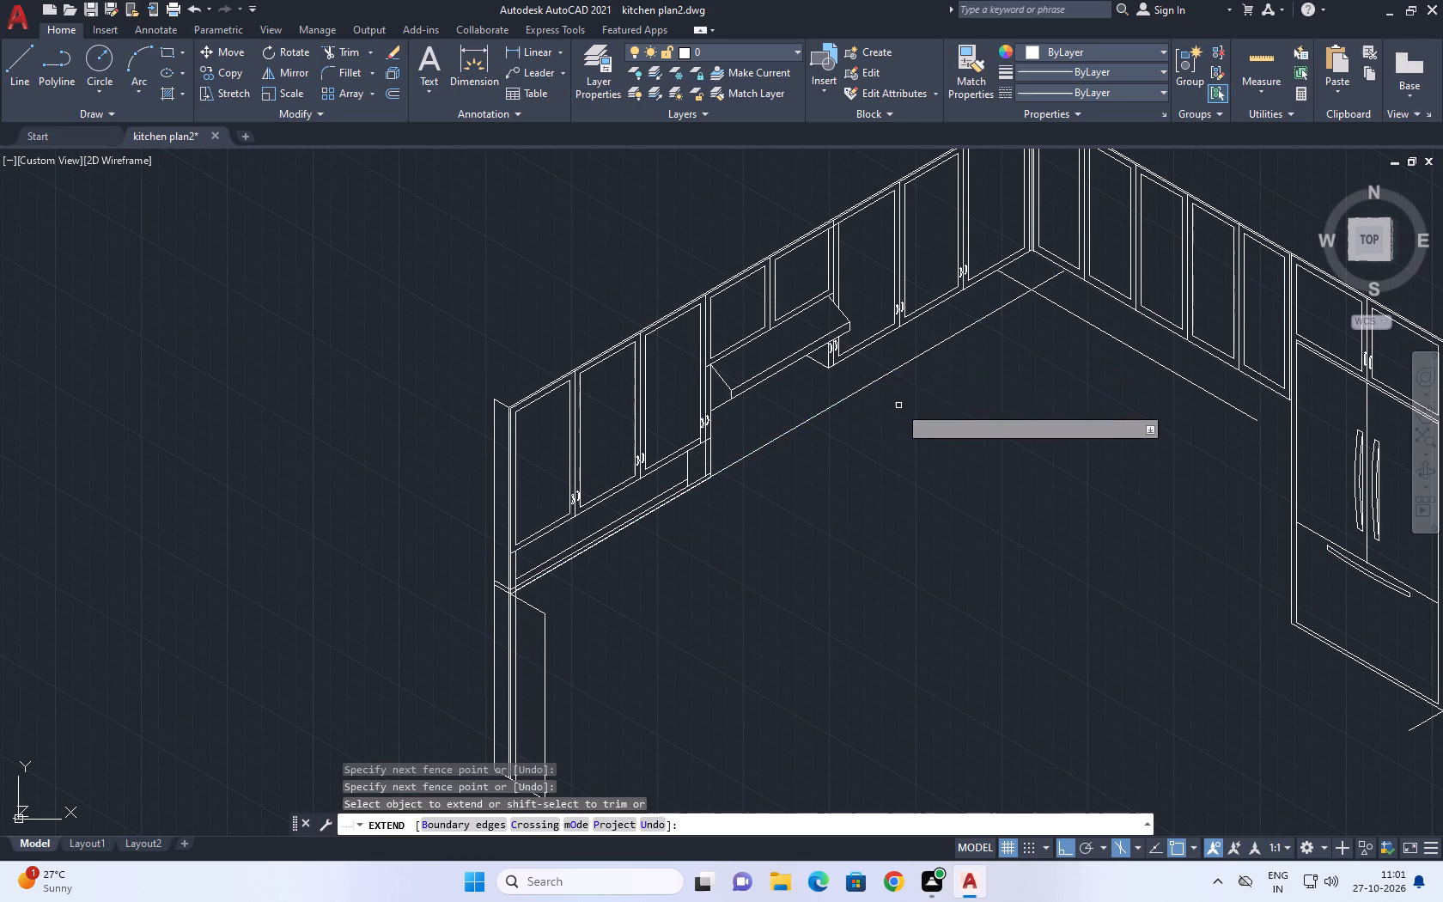
middle_click_drag(997, 363, 690, 438)
left_click(875, 445)
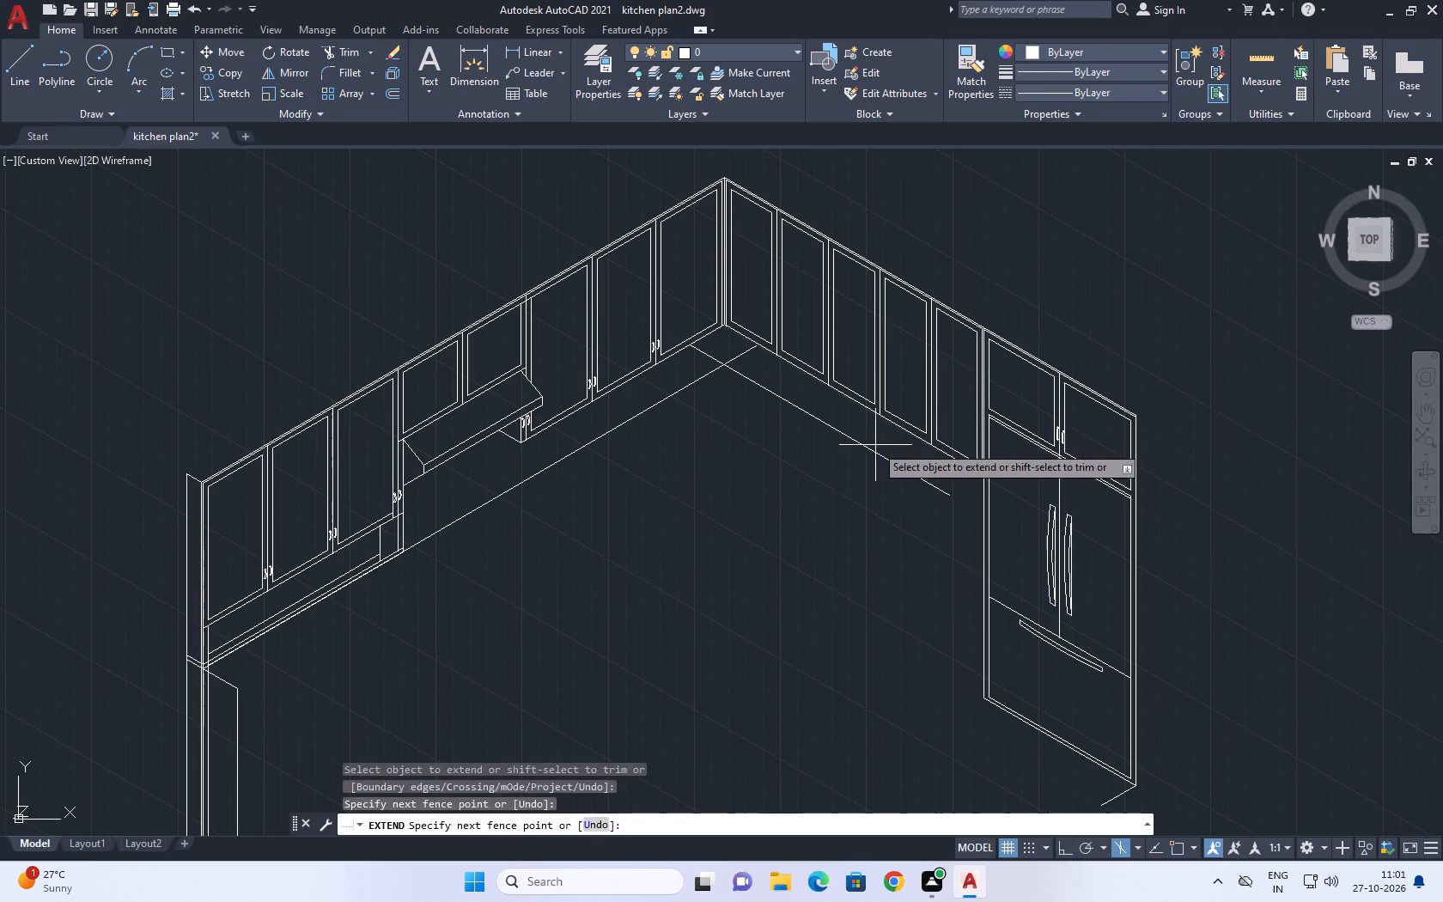
left_click(879, 475)
key("Escape")
Erase the short 30° line hanging from the refrigerator unit's bottom outer corner.
scroll(995, 491, "down", 2)
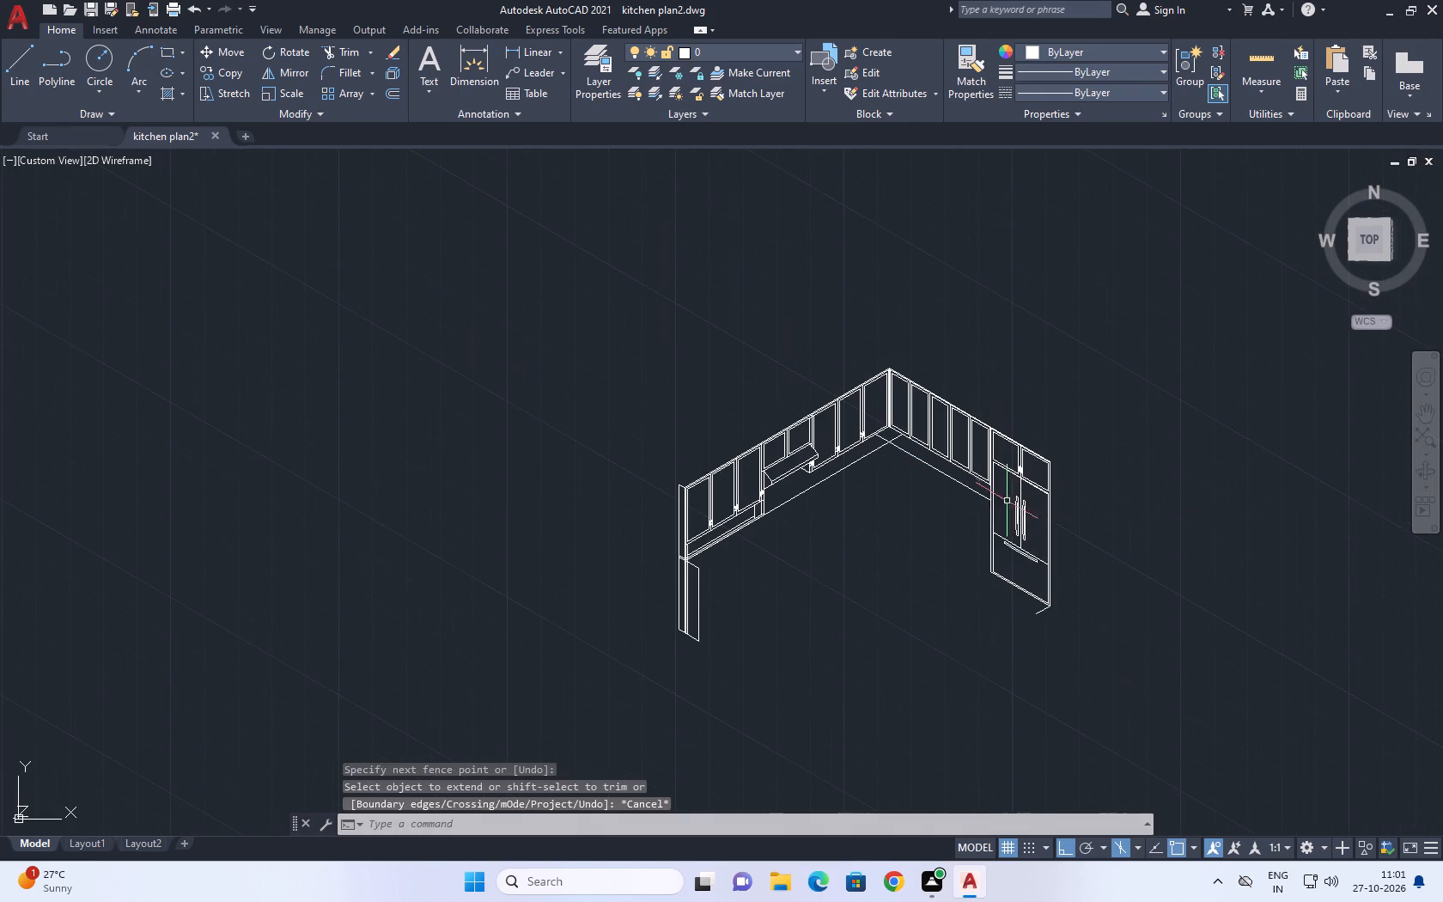
middle_click_drag(1031, 509, 1015, 549)
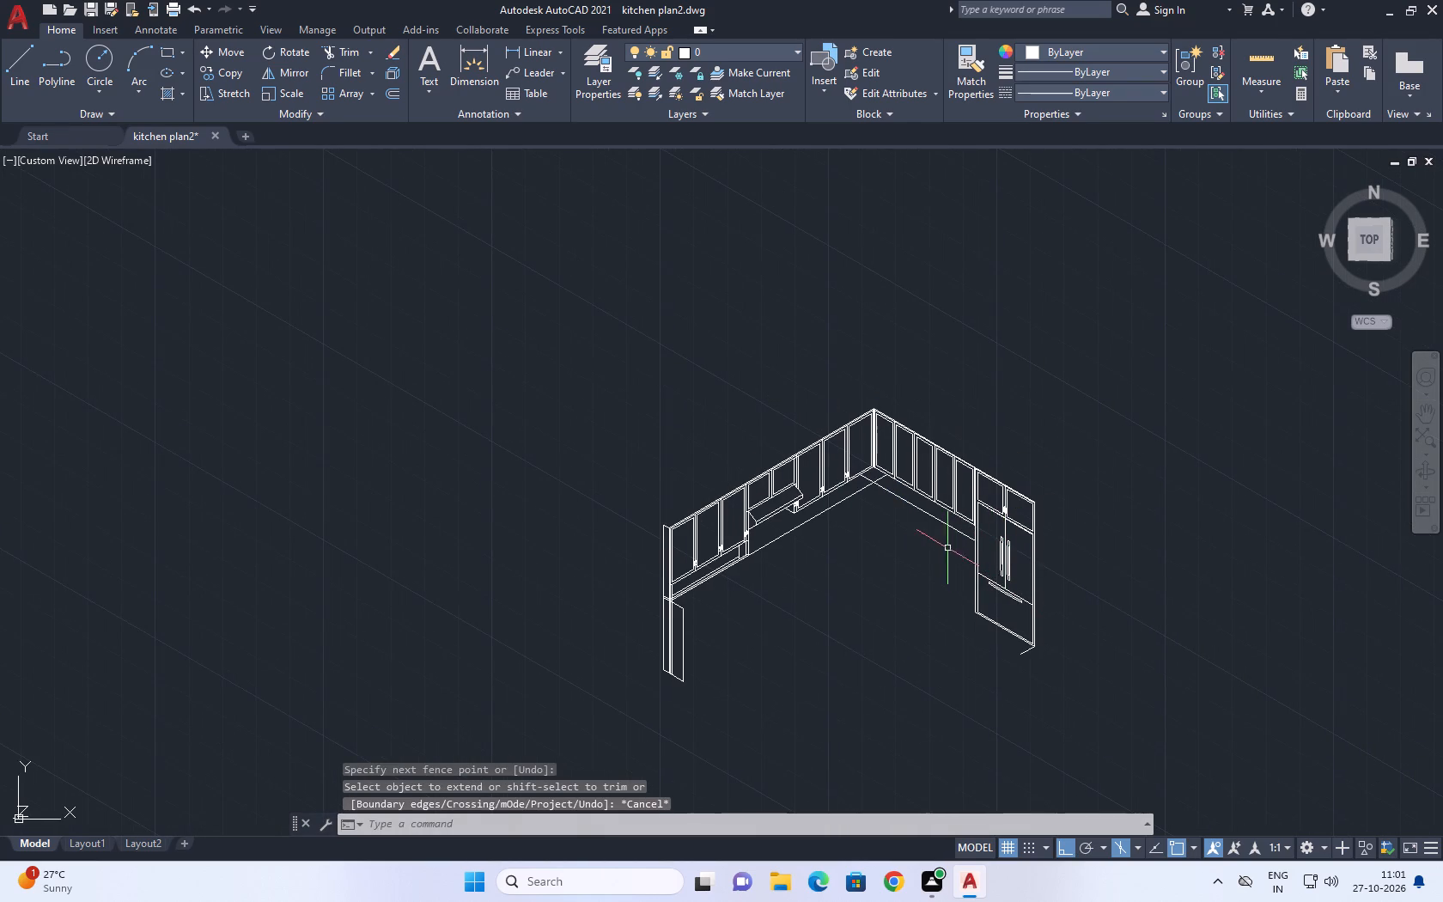
middle_click_drag(904, 497, 822, 403)
scroll(926, 547, "up", 4)
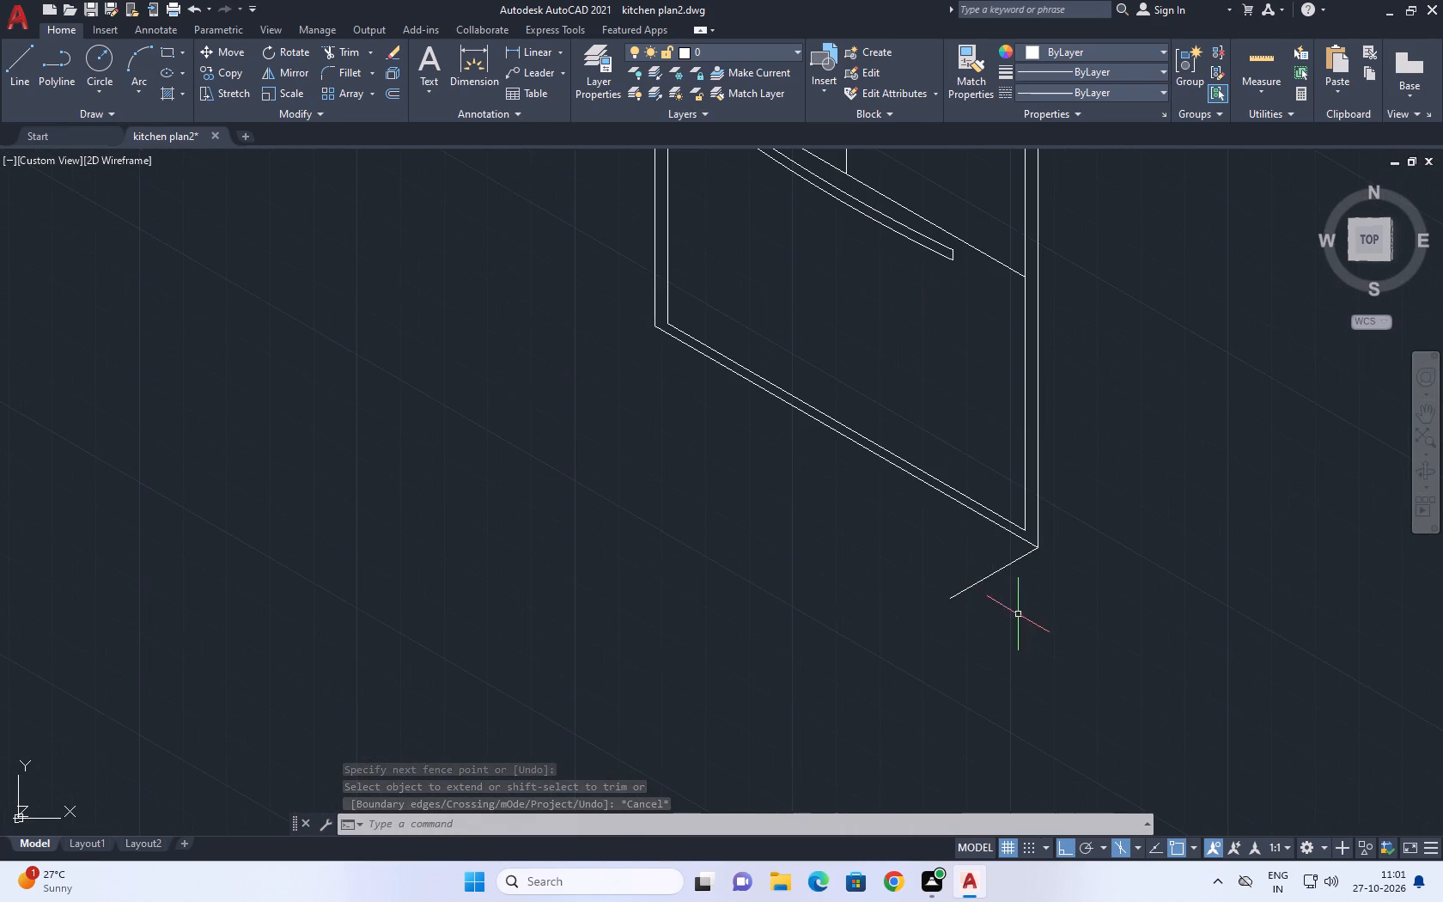
middle_click_drag(1003, 596, 862, 522)
left_click_drag(804, 486, 813, 509)
left_click(855, 568)
left_click_drag(877, 556, 794, 503)
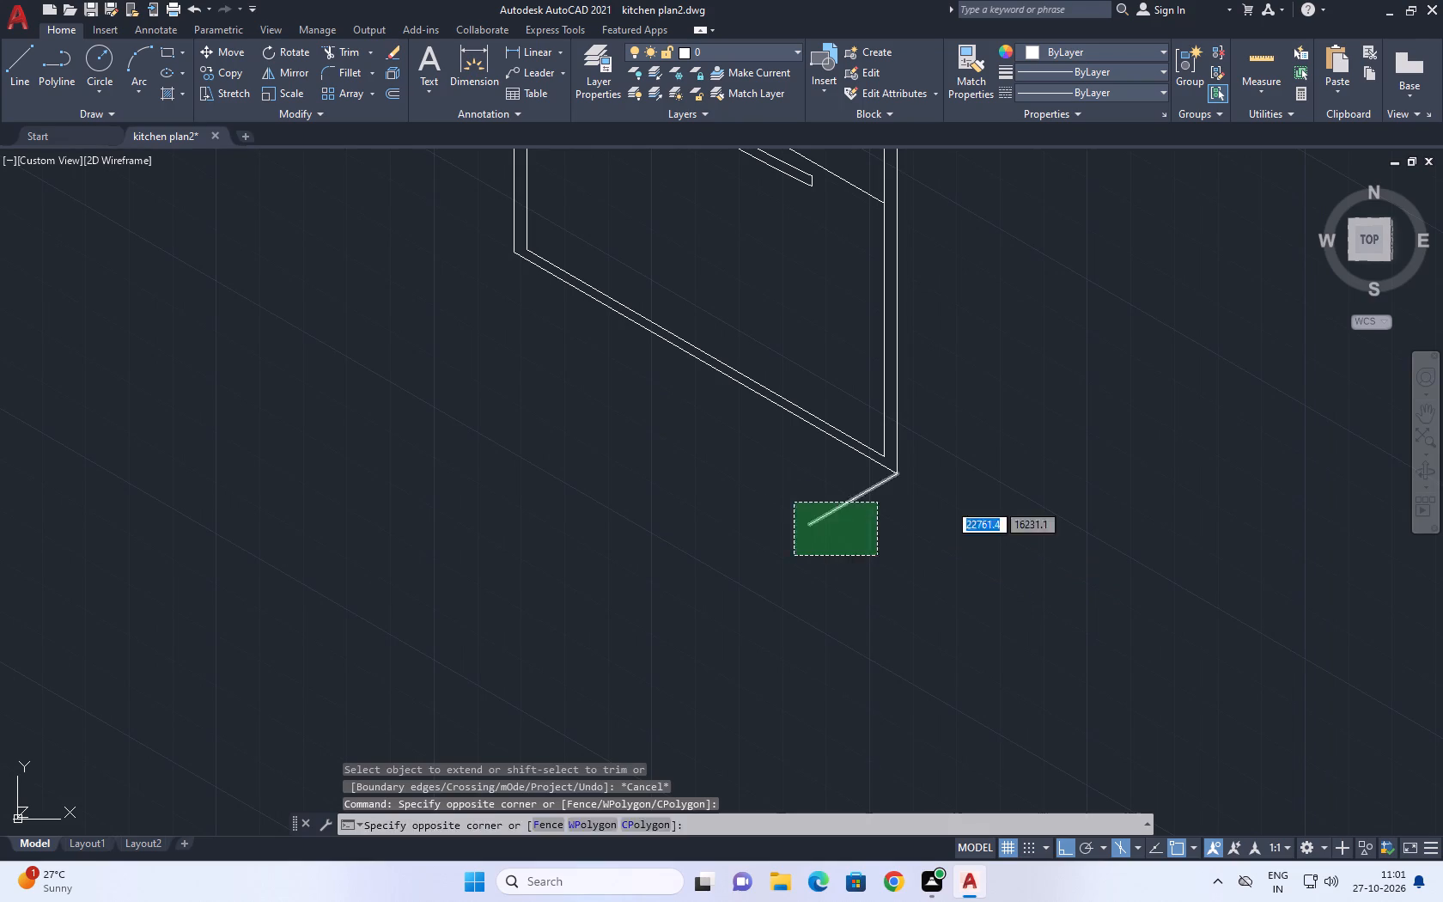
left_click(794, 503)
key("Delete")
Draw an 8-unit line at 30° from the refrigerator unit's bottom outer corner as the side's lower edge.
scroll(799, 570, "down", 2)
middle_click_drag(807, 579, 756, 603)
key("l")
key("space")
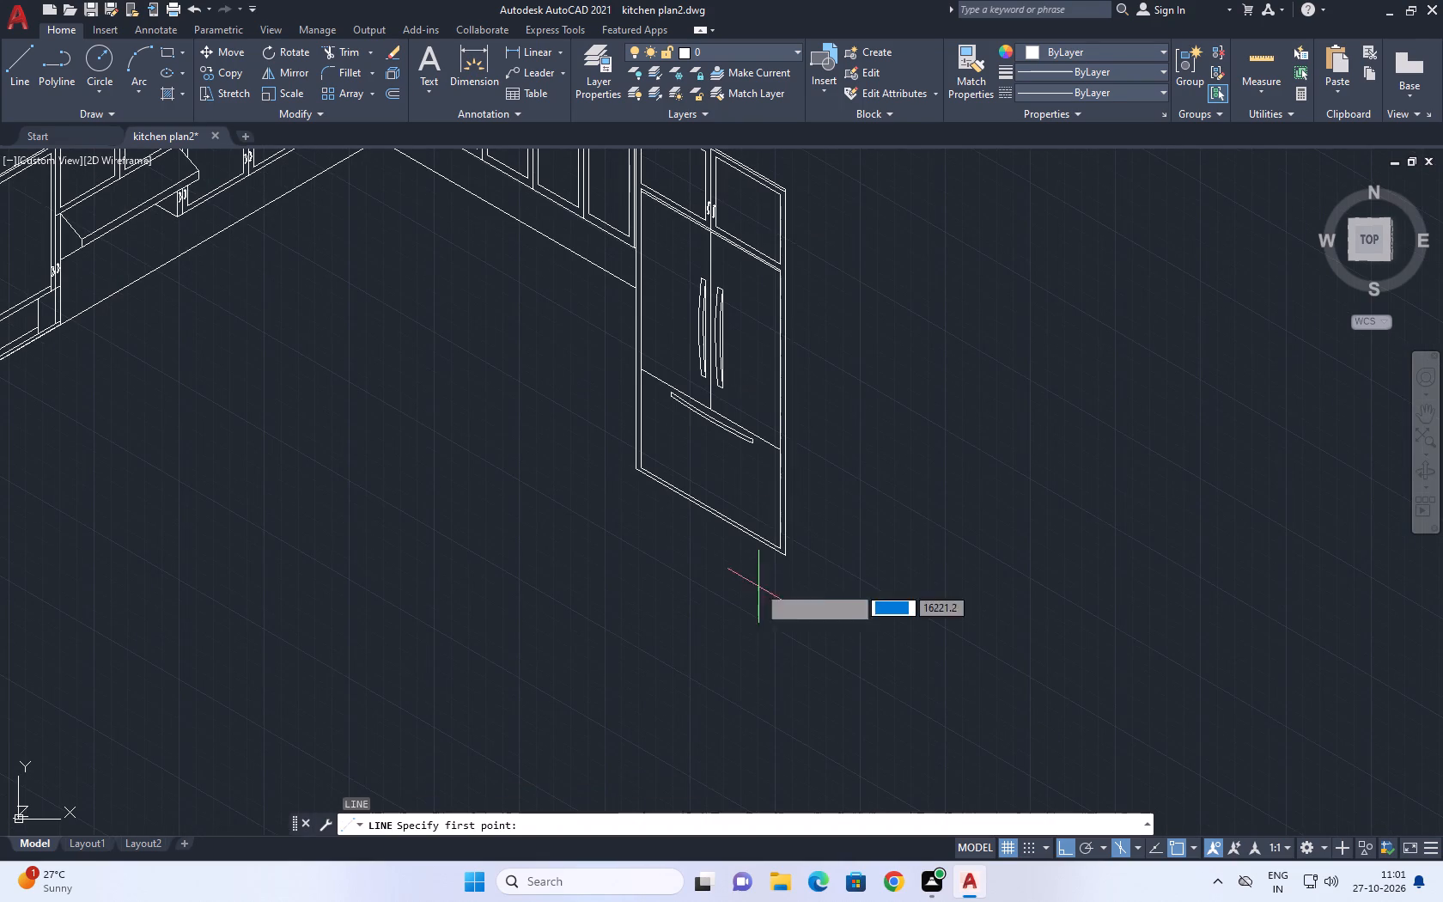
middle_click_drag(925, 617, 939, 683)
scroll(862, 651, "down", 1)
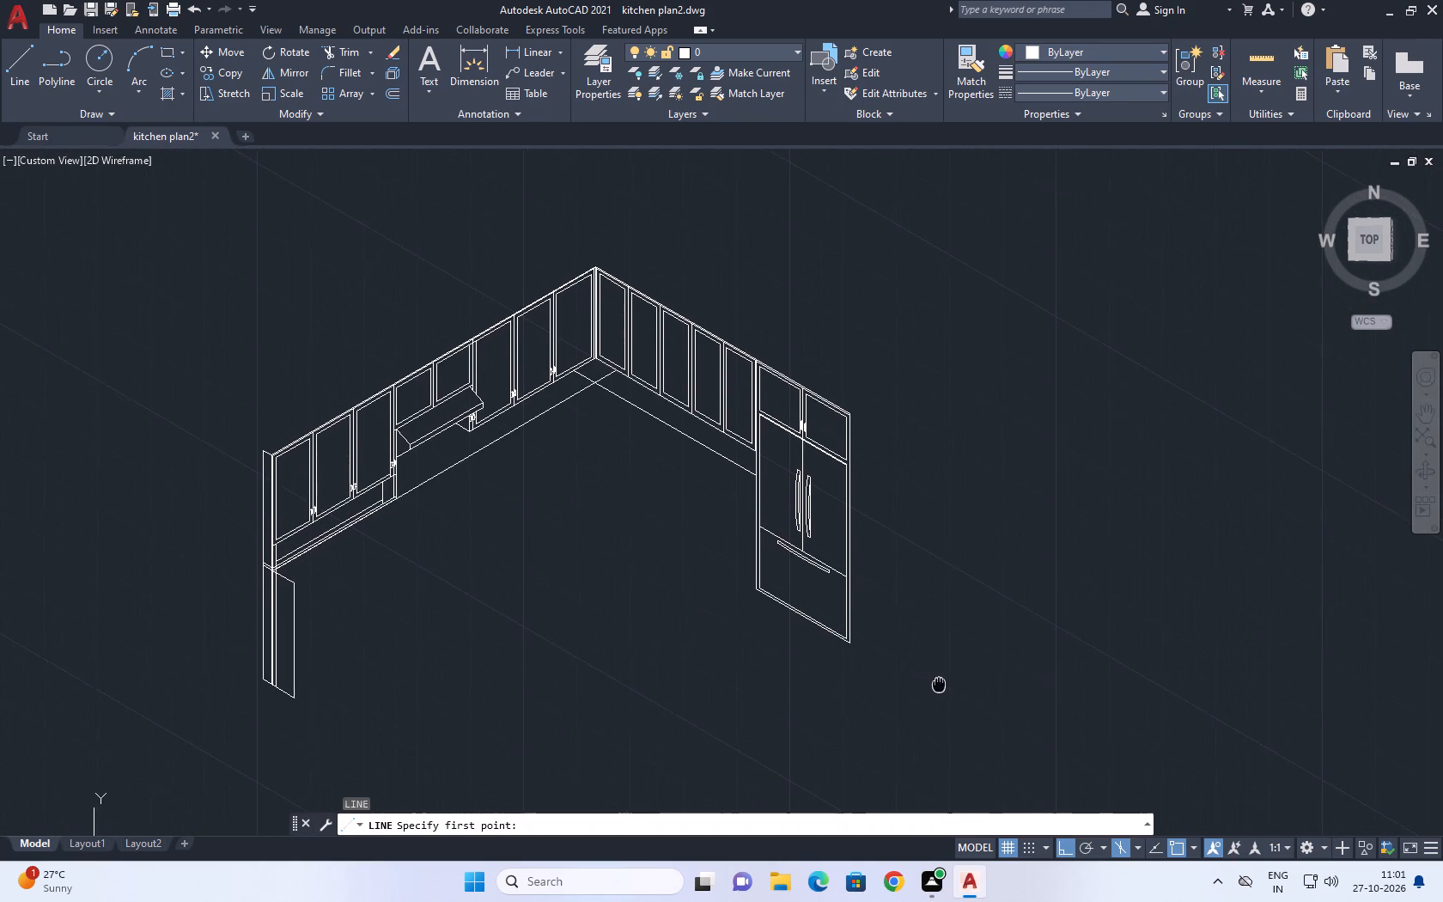
middle_click_drag(939, 683, 932, 678)
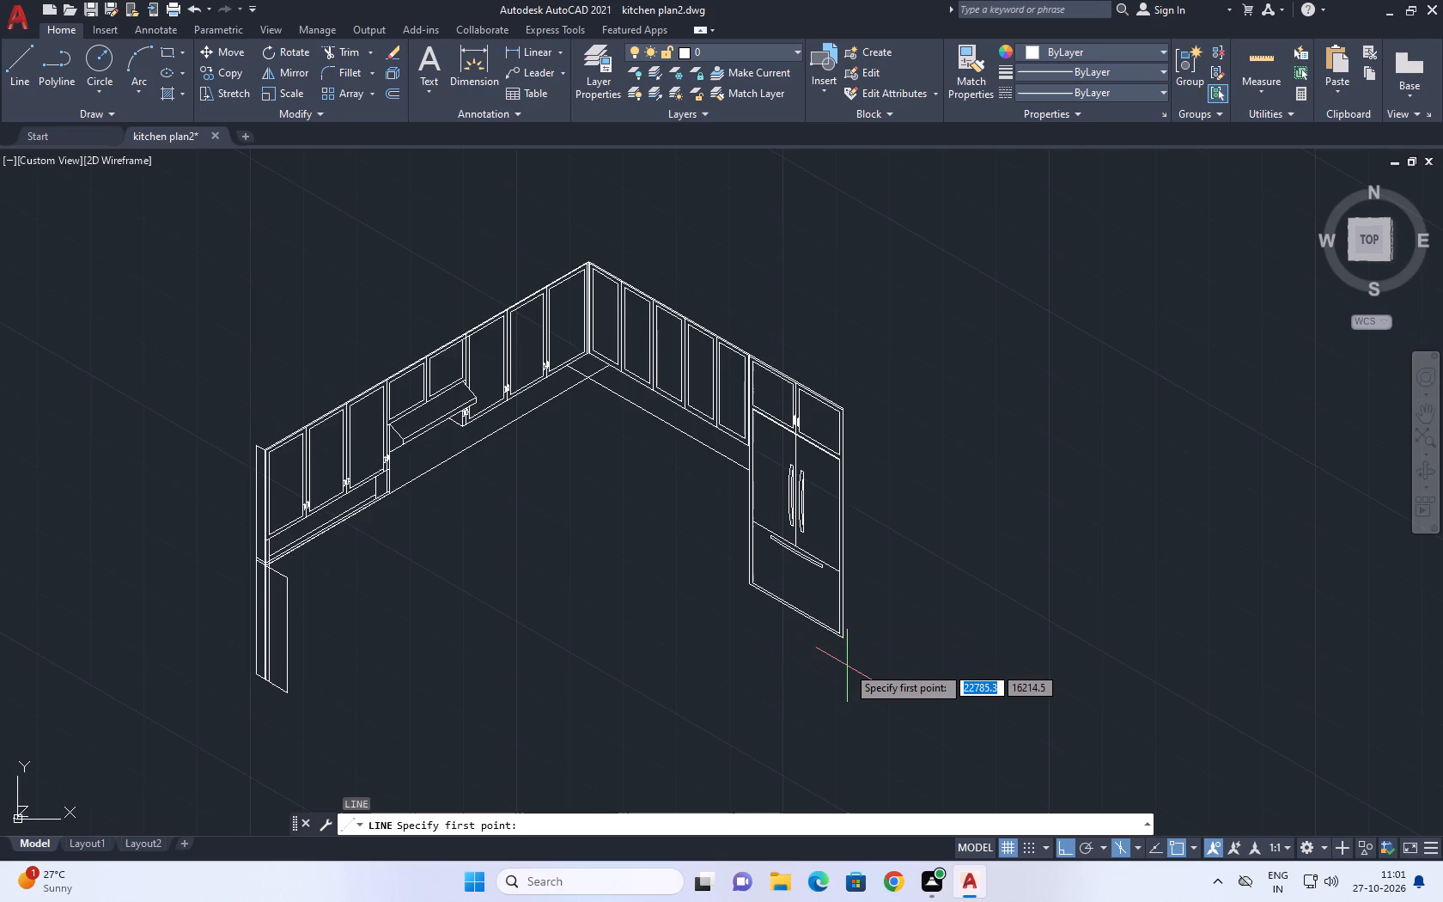
scroll(849, 657, "up", 2)
left_click(837, 610)
middle_click_drag(918, 549, 860, 637)
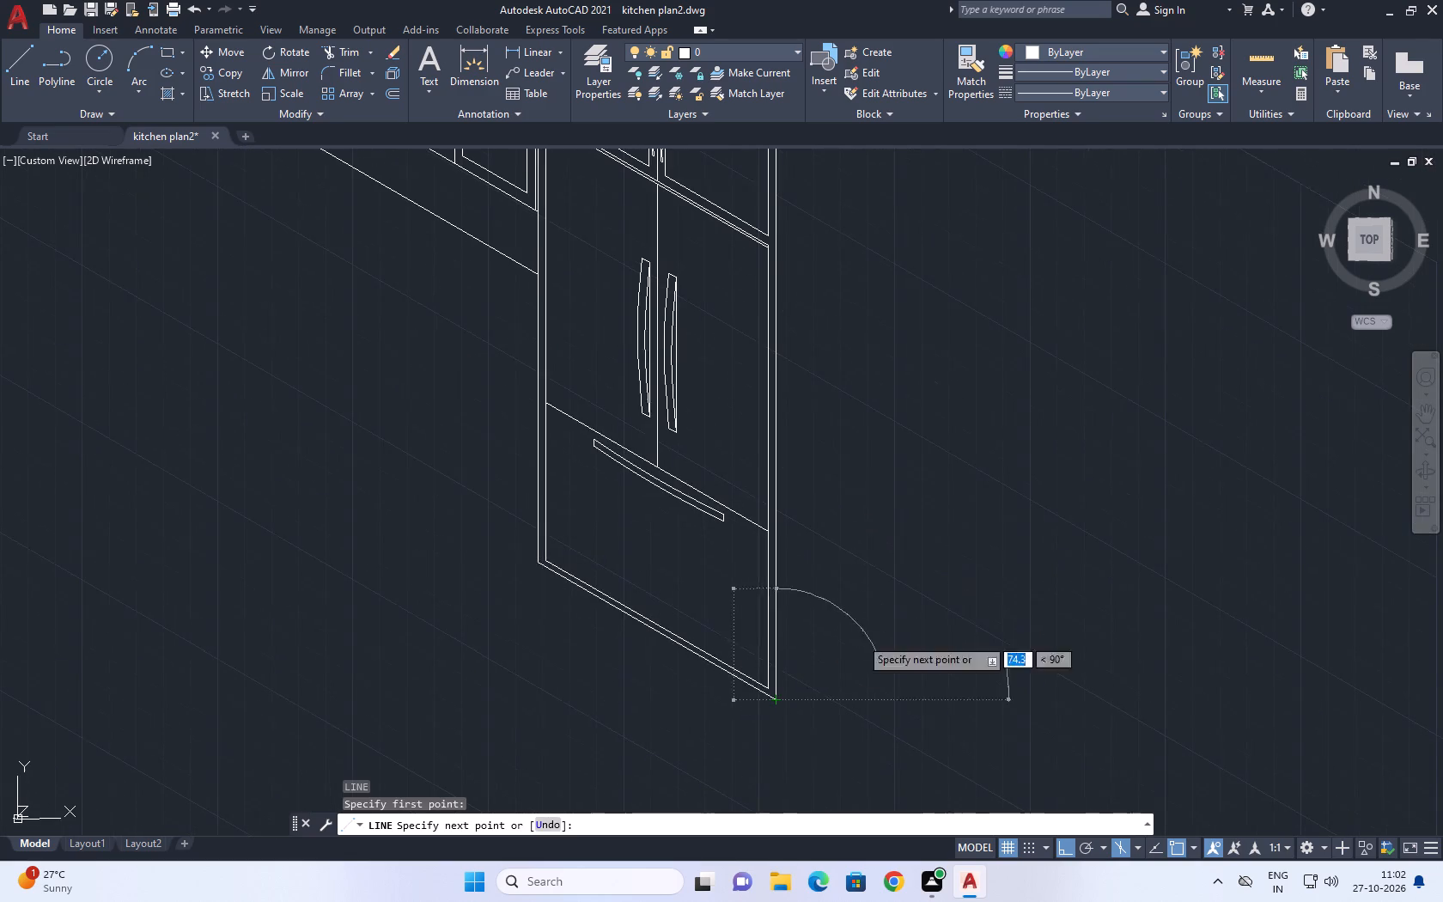
key("F5")
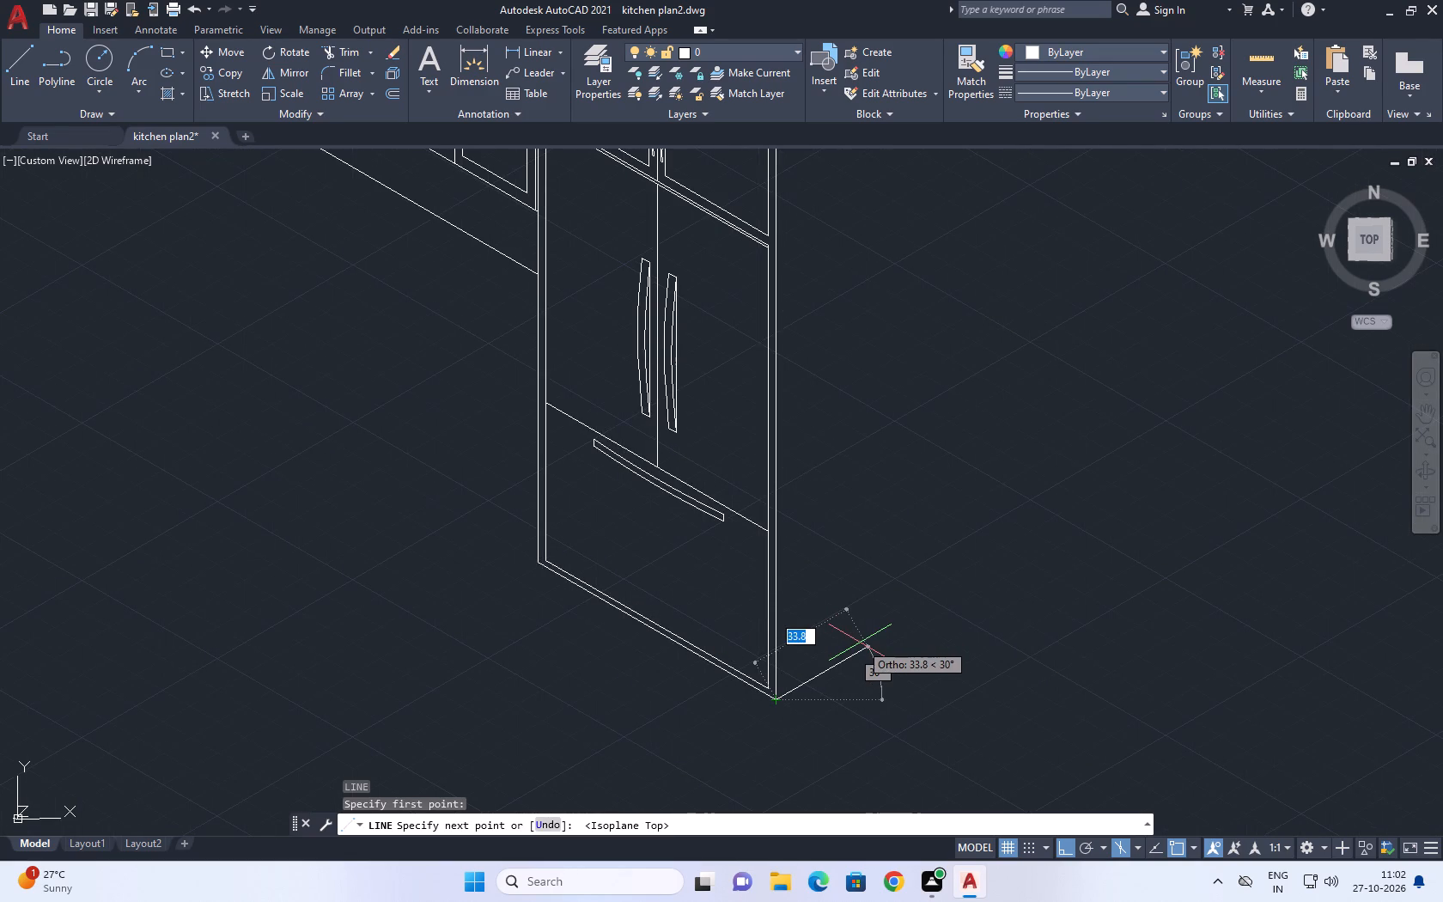
key("8")
key("Return")
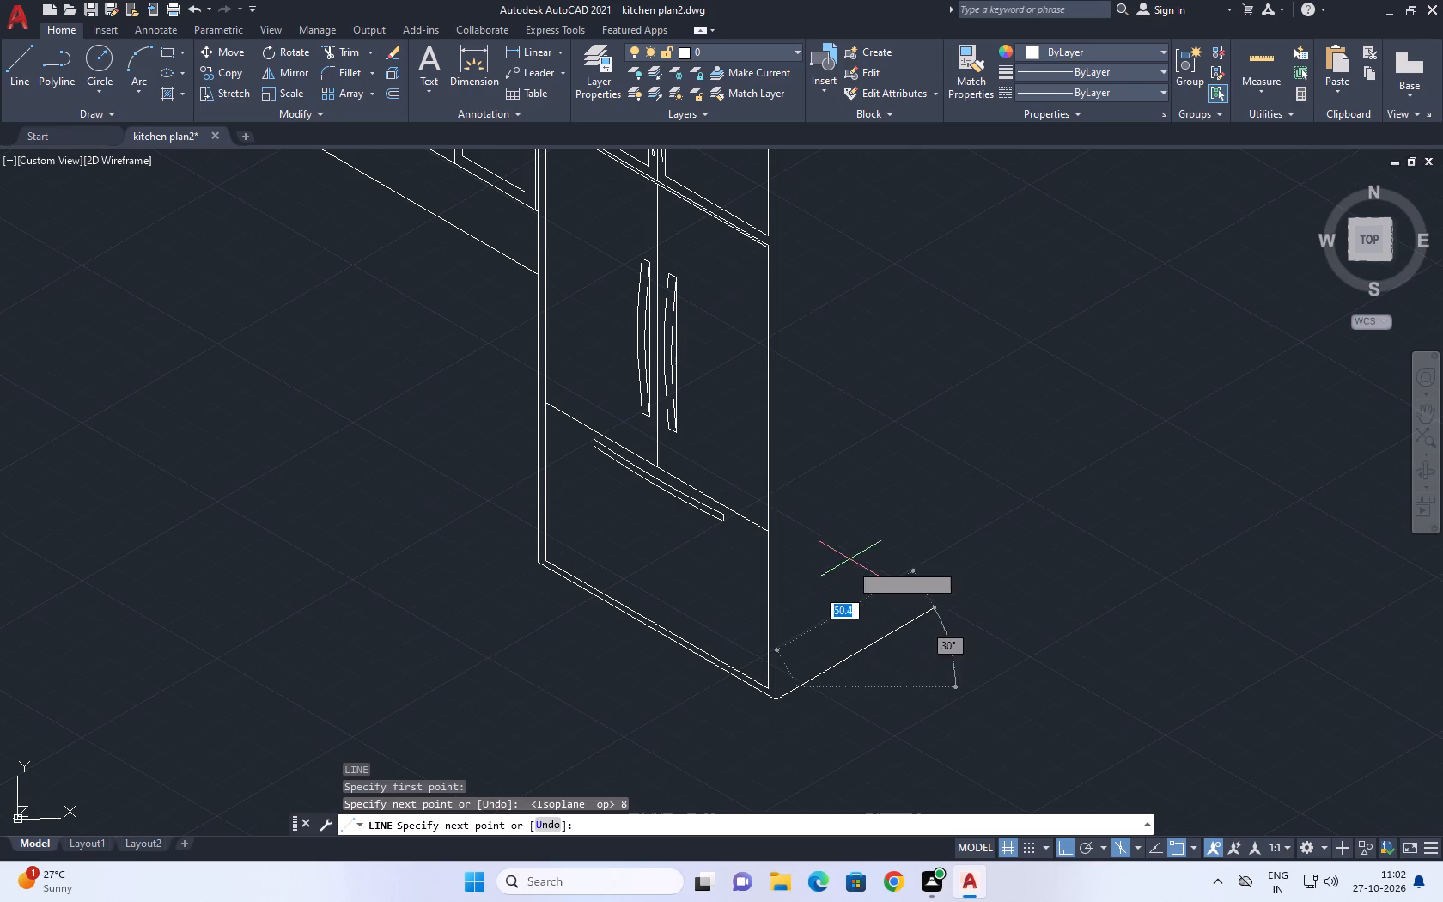
Continue the line vertically from the end of the 30° edge to just above the refrigerator unit's top.
middle_click_drag(863, 314, 864, 519)
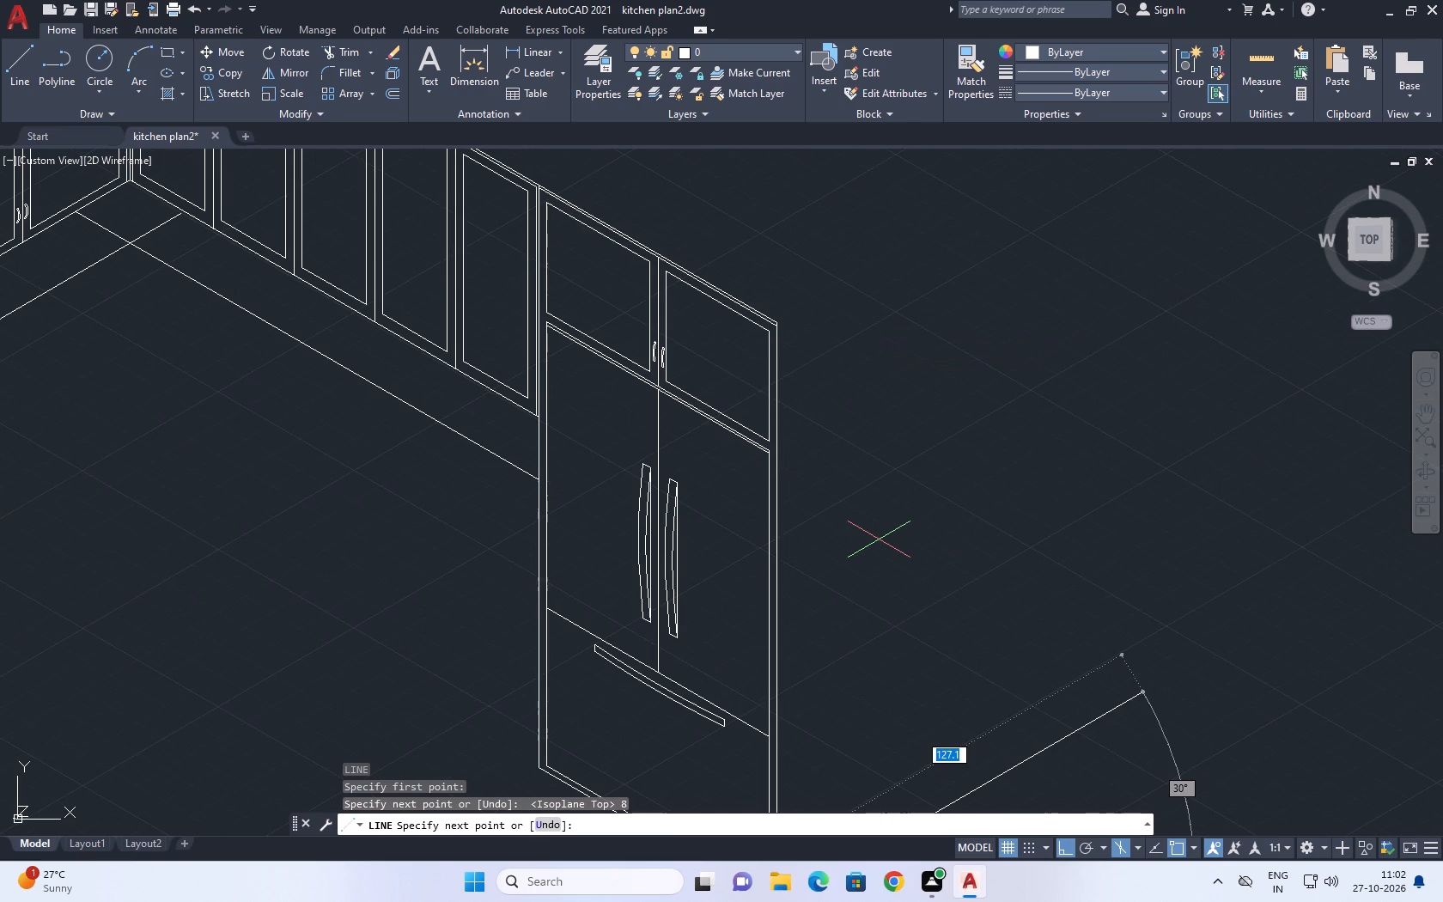
key("F5")
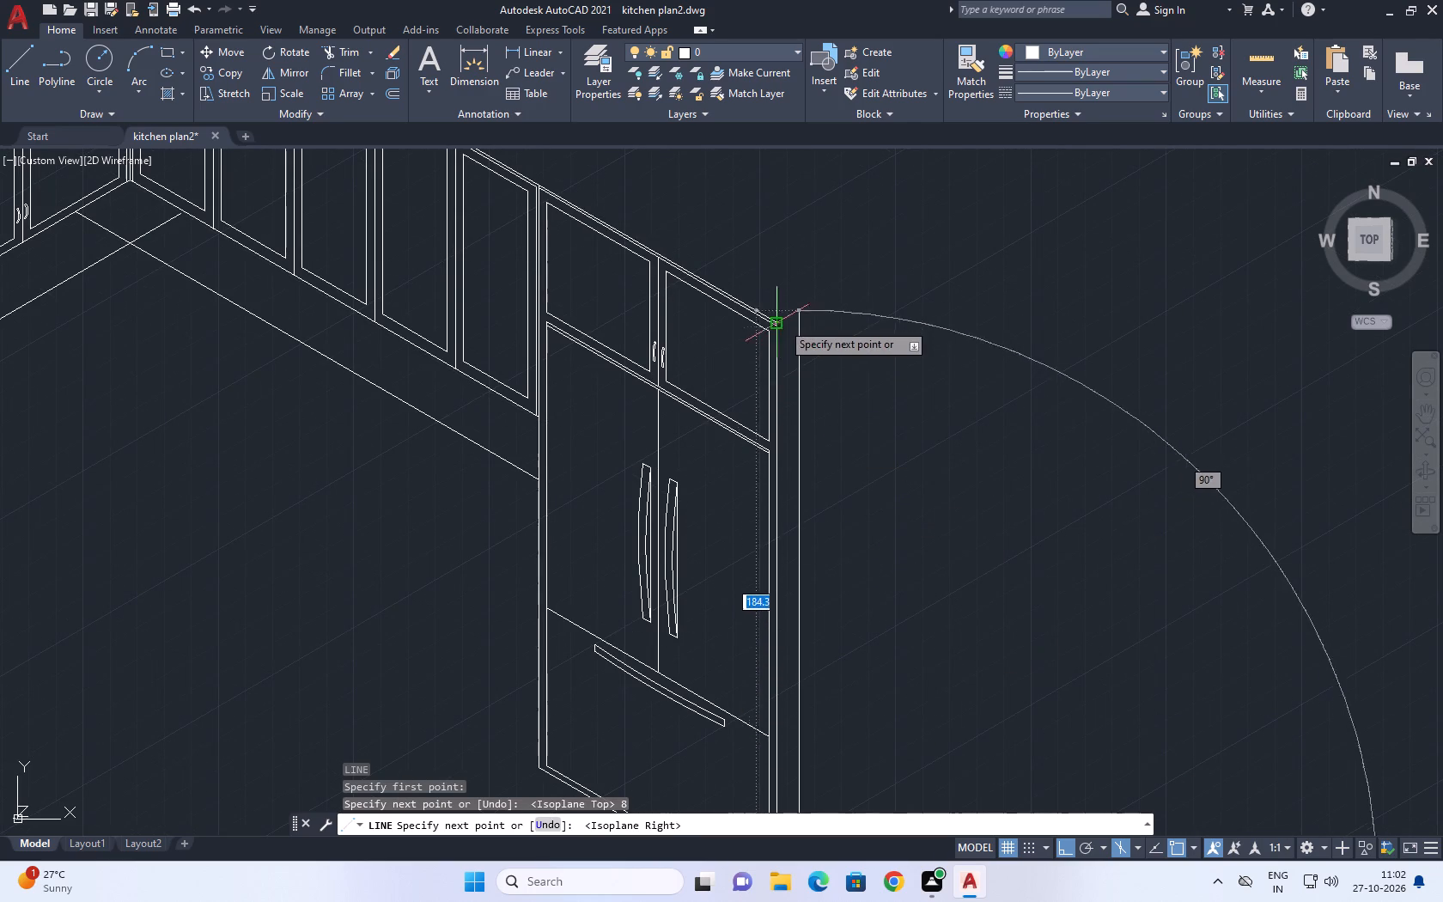
scroll(782, 333, "up", 2)
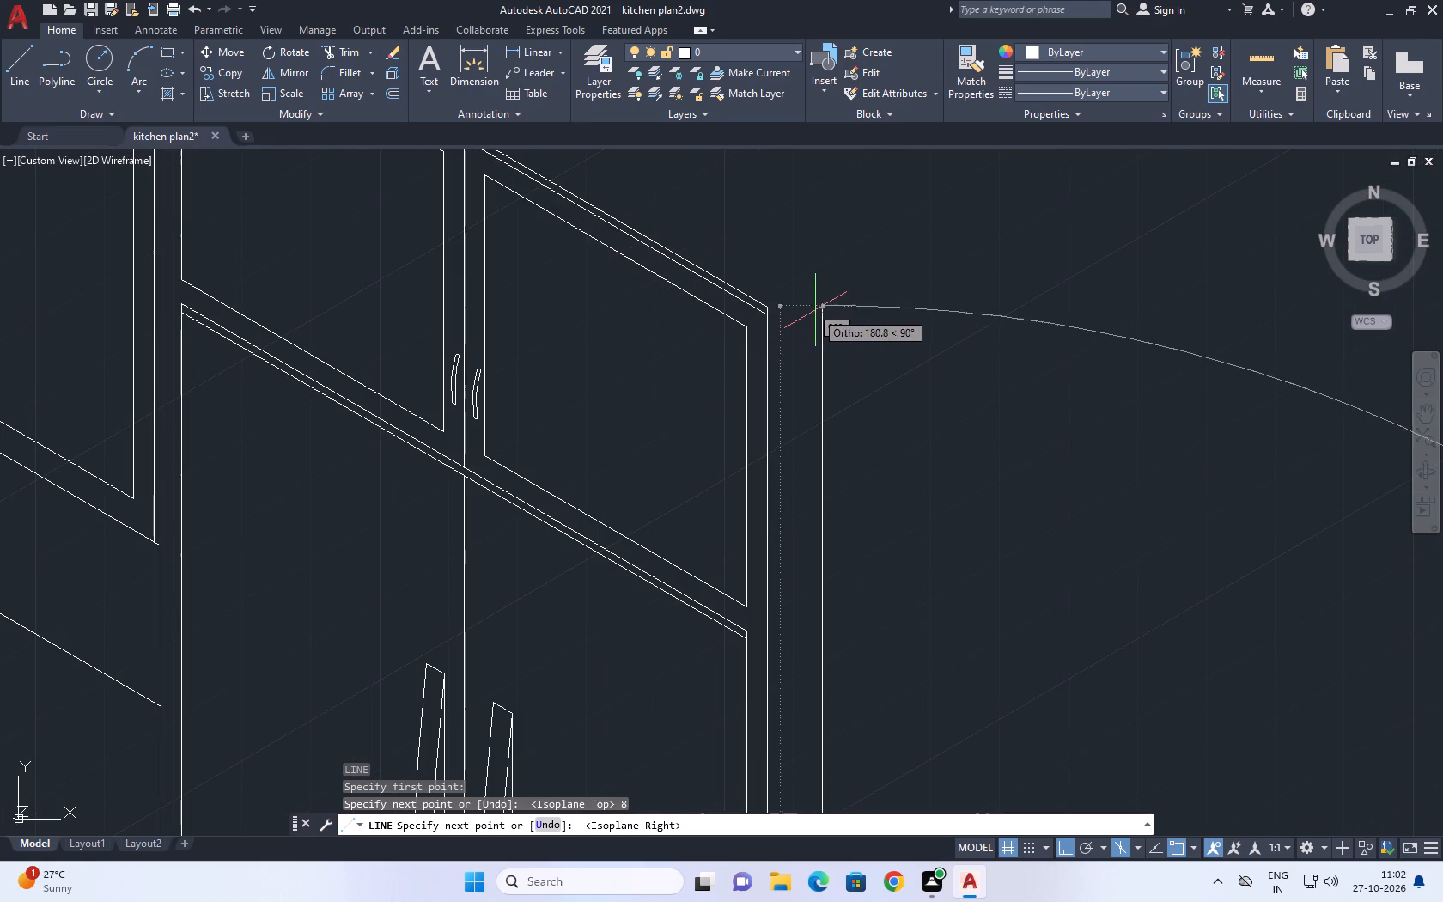
left_click(816, 260)
right_click(844, 278)
left_click(868, 303)
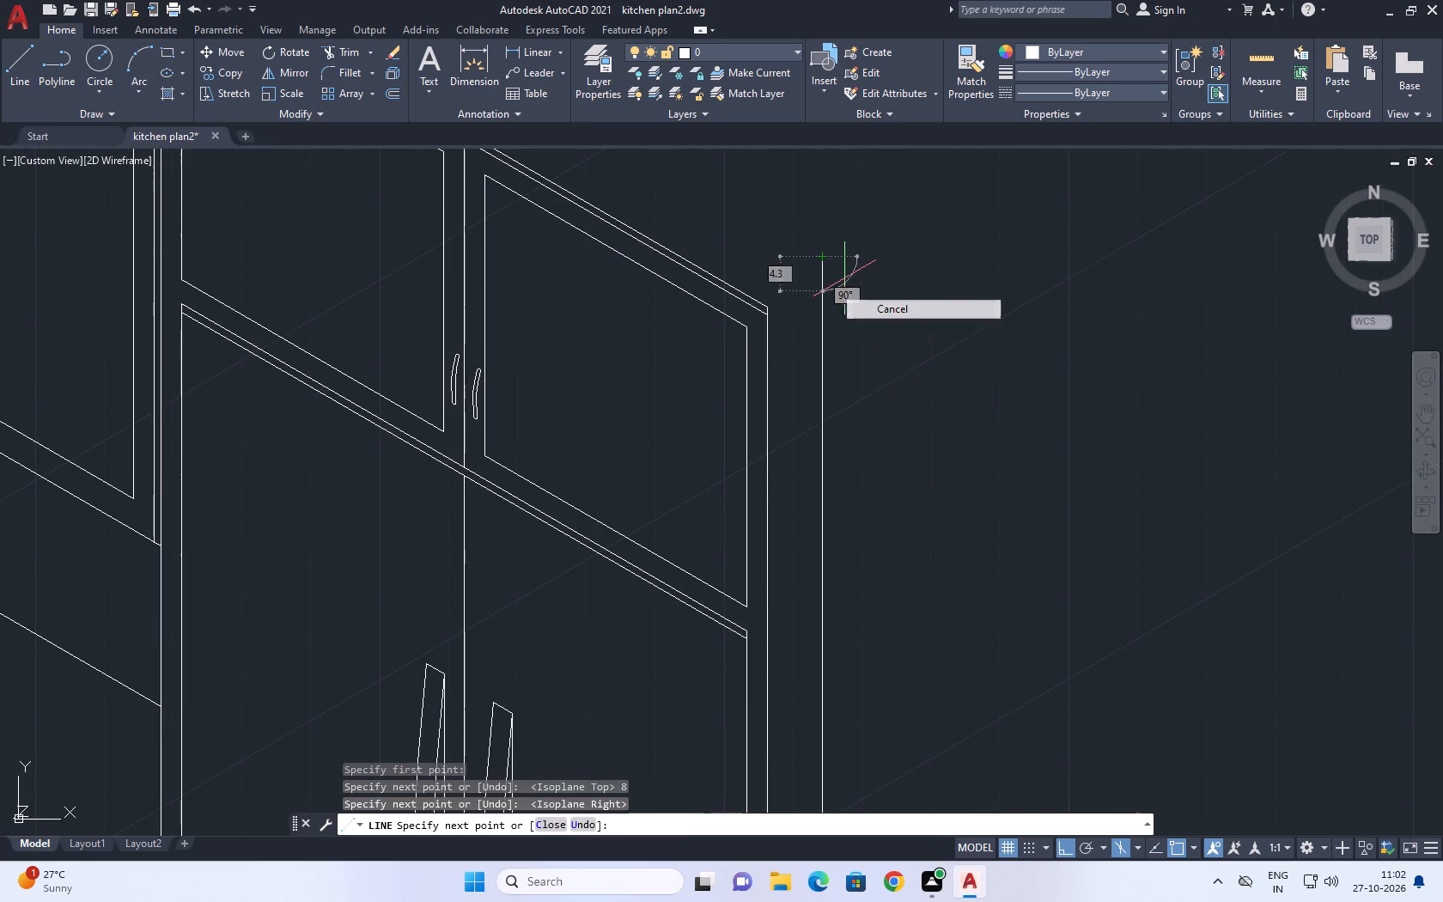
Draw a 30° line from the refrigerator unit's top outer corner across the new vertical side line.
left_click_drag(14, 51, 17, 68)
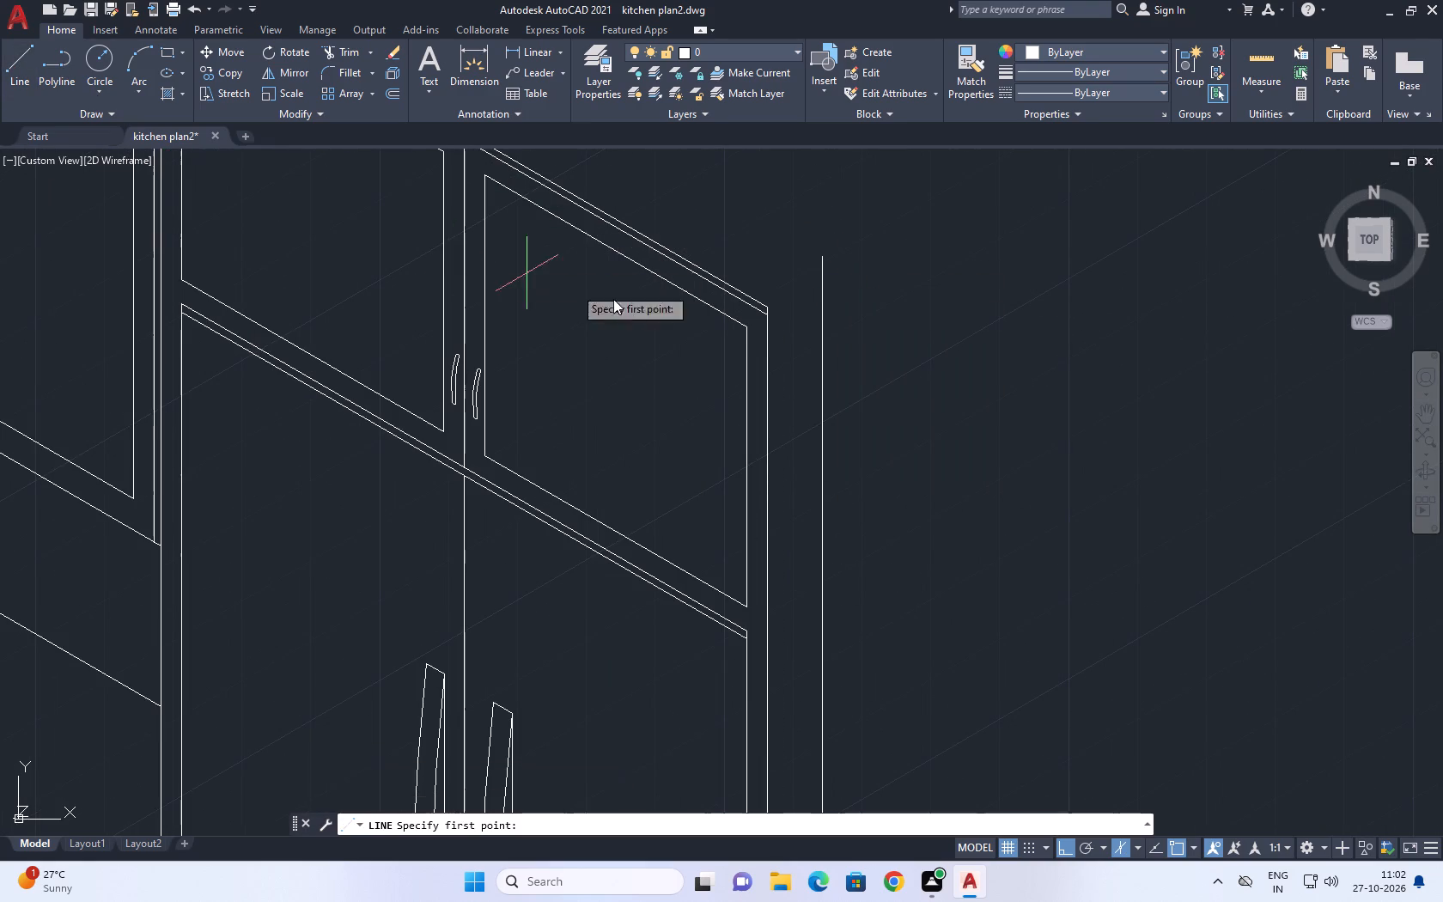
scroll(721, 286, "up", 3)
left_click(850, 352)
middle_click_drag(1209, 344, 1099, 393)
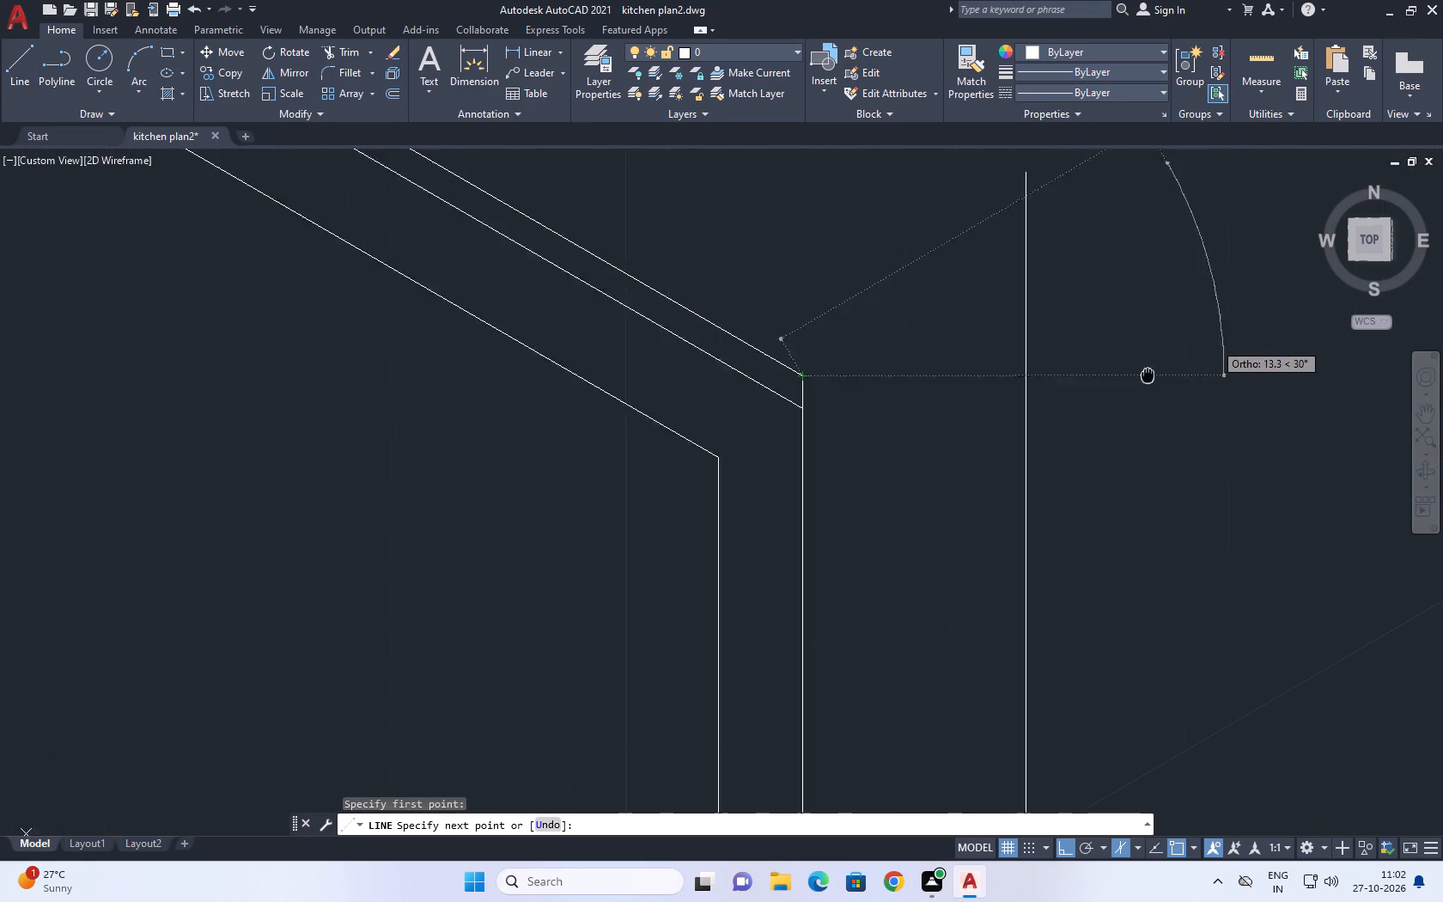
middle_click_drag(1099, 393, 842, 502)
left_click(936, 359)
right_click(937, 350)
left_click(988, 375)
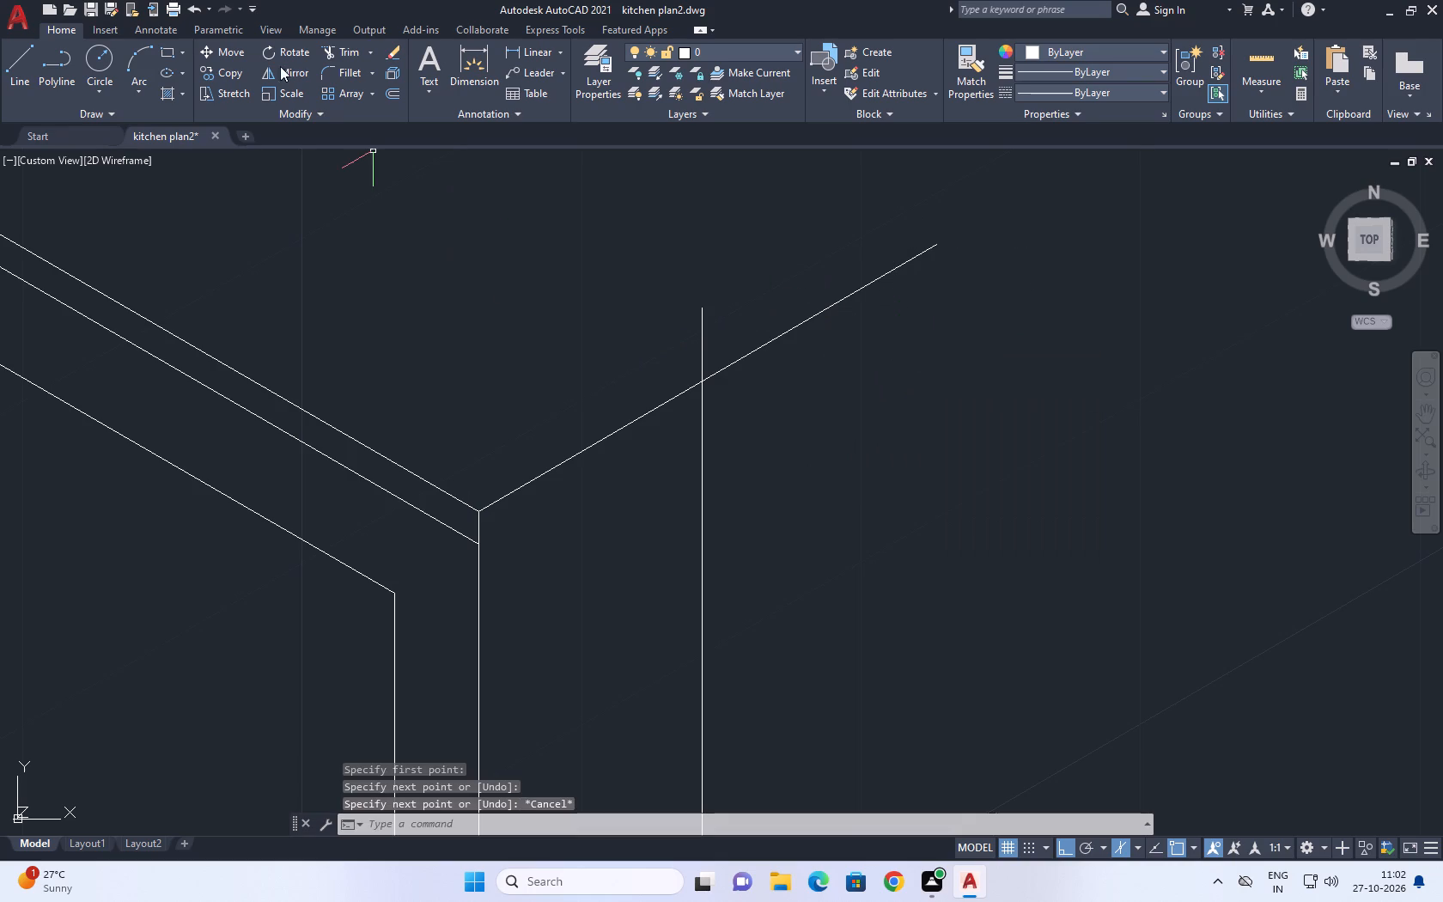
Trim the overhanging ends of the vertical side line and the 30° top line where they cross.
left_click(340, 44)
left_click(703, 323)
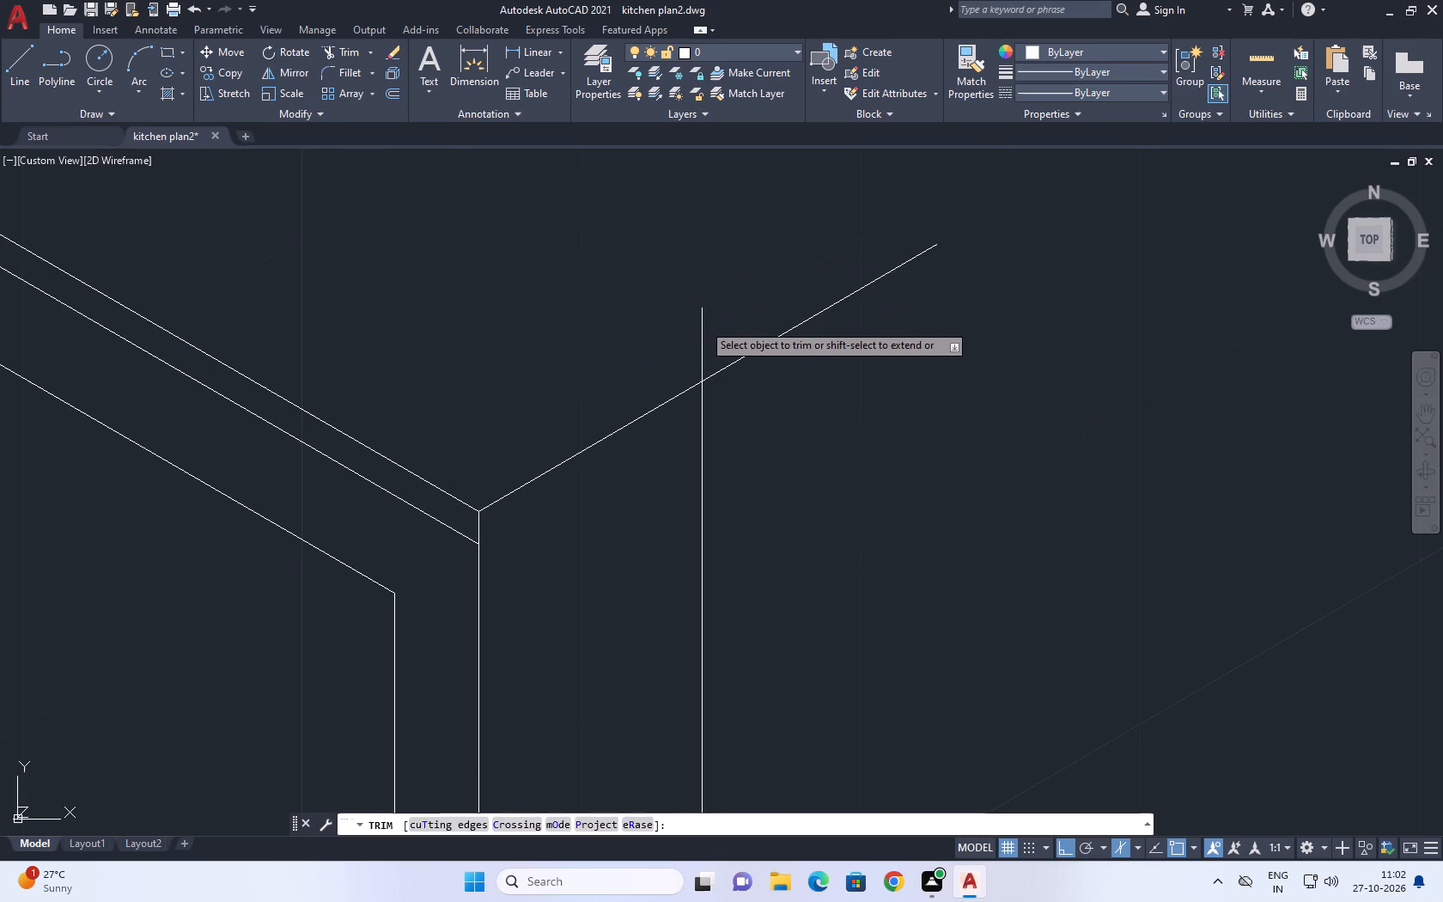
left_click(829, 316)
left_click(822, 290)
right_click_drag(887, 344, 884, 335)
left_click_drag(933, 363, 936, 380)
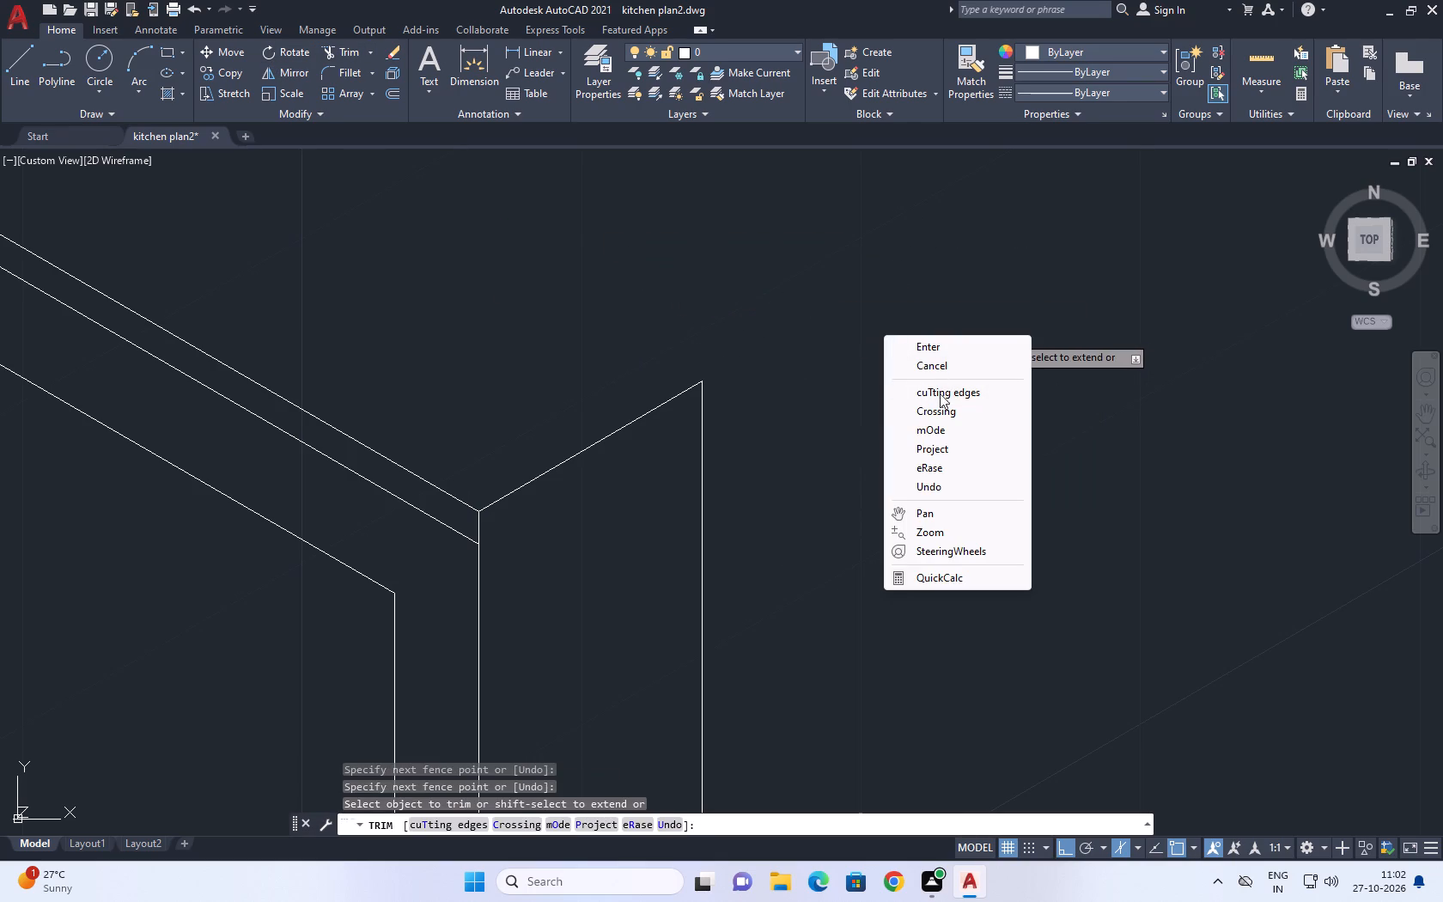
scroll(858, 383, "down", 7)
left_click(971, 369)
With ortho off, outline a narrow strip above the side panel's top edge: short slanted end, parallel 30° line, closing line to the rear corner.
scroll(823, 374, "down", 9)
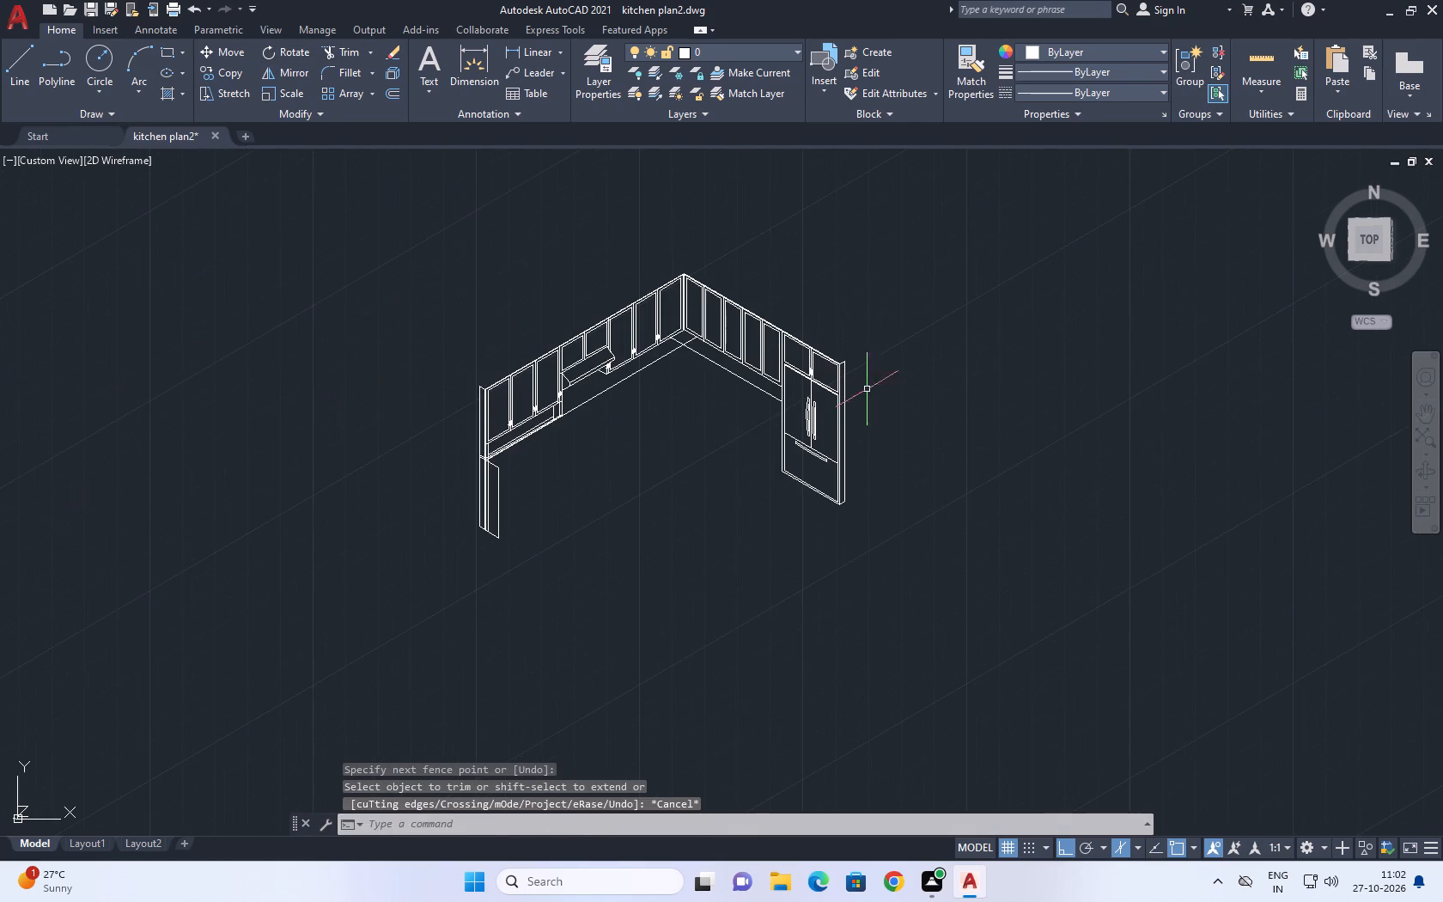
middle_click(867, 424)
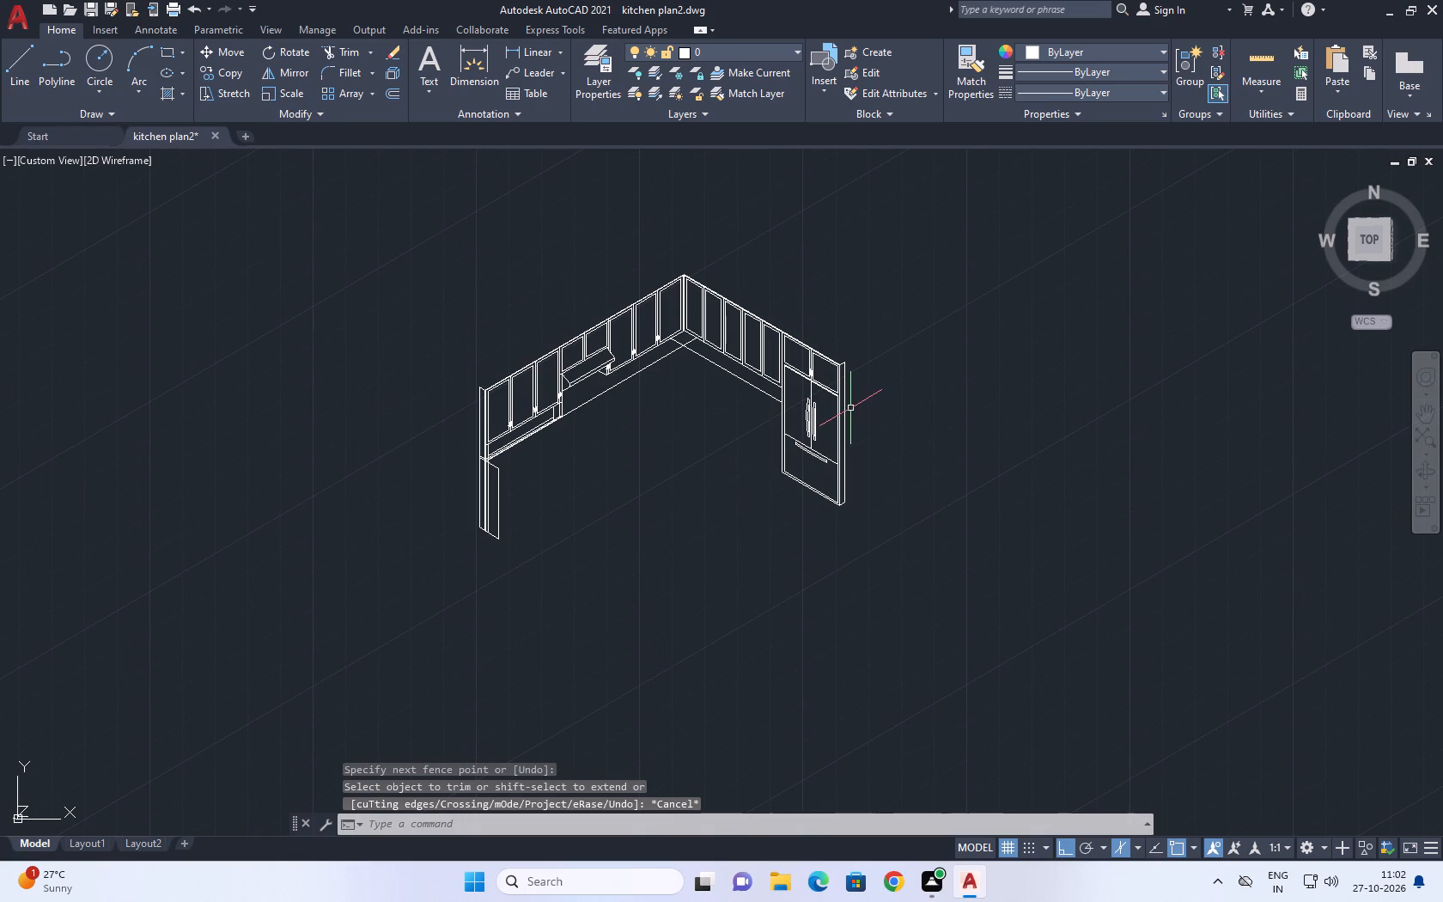
scroll(787, 378, "up", 1)
scroll(904, 358, "up", 2)
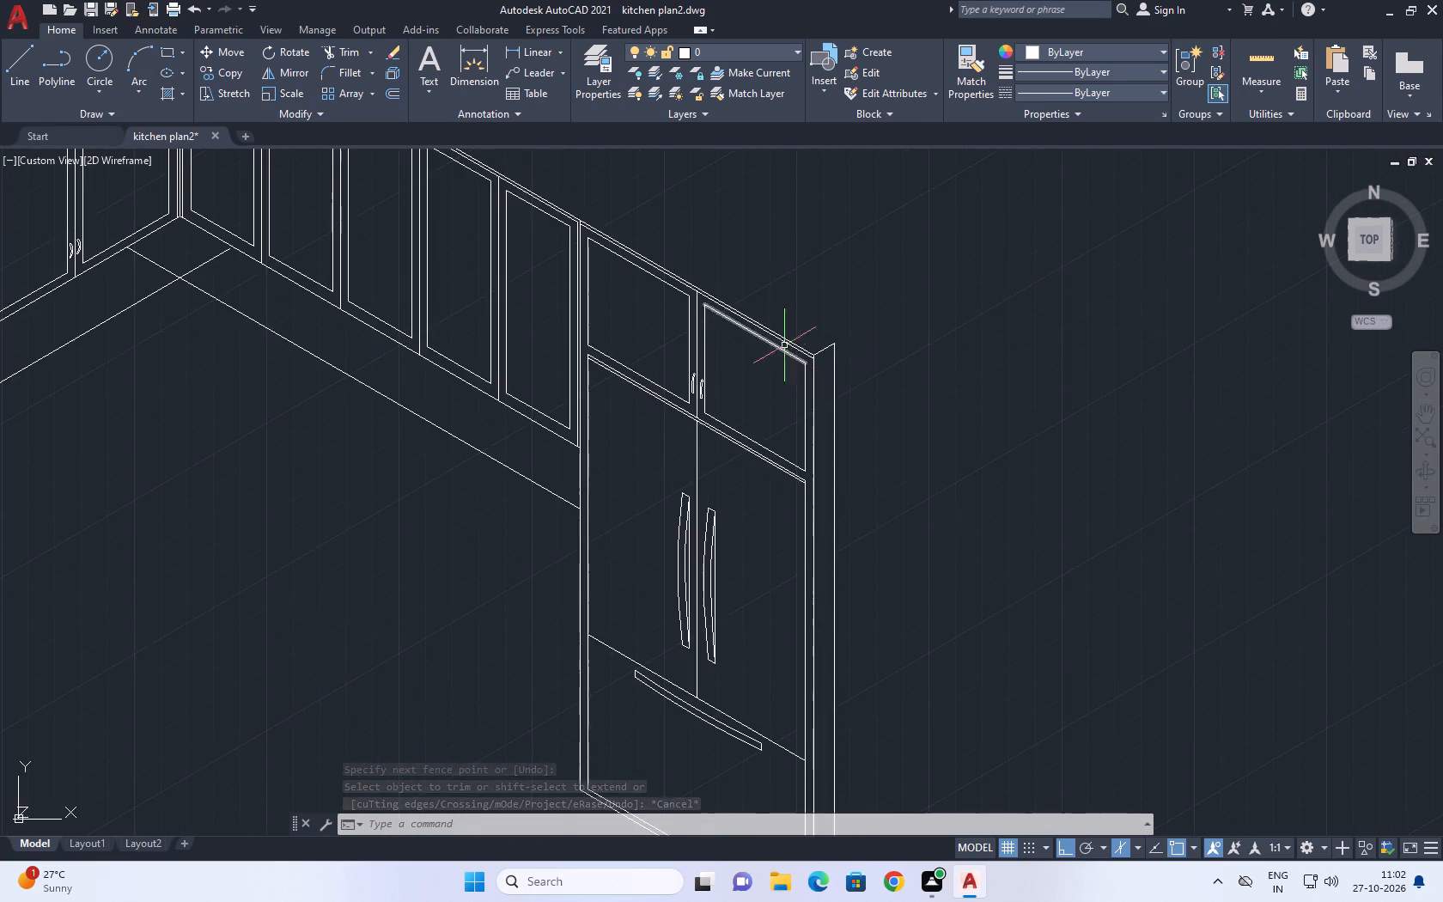
scroll(781, 338, "up", 2)
middle_click_drag(877, 365, 756, 430)
left_click(22, 66)
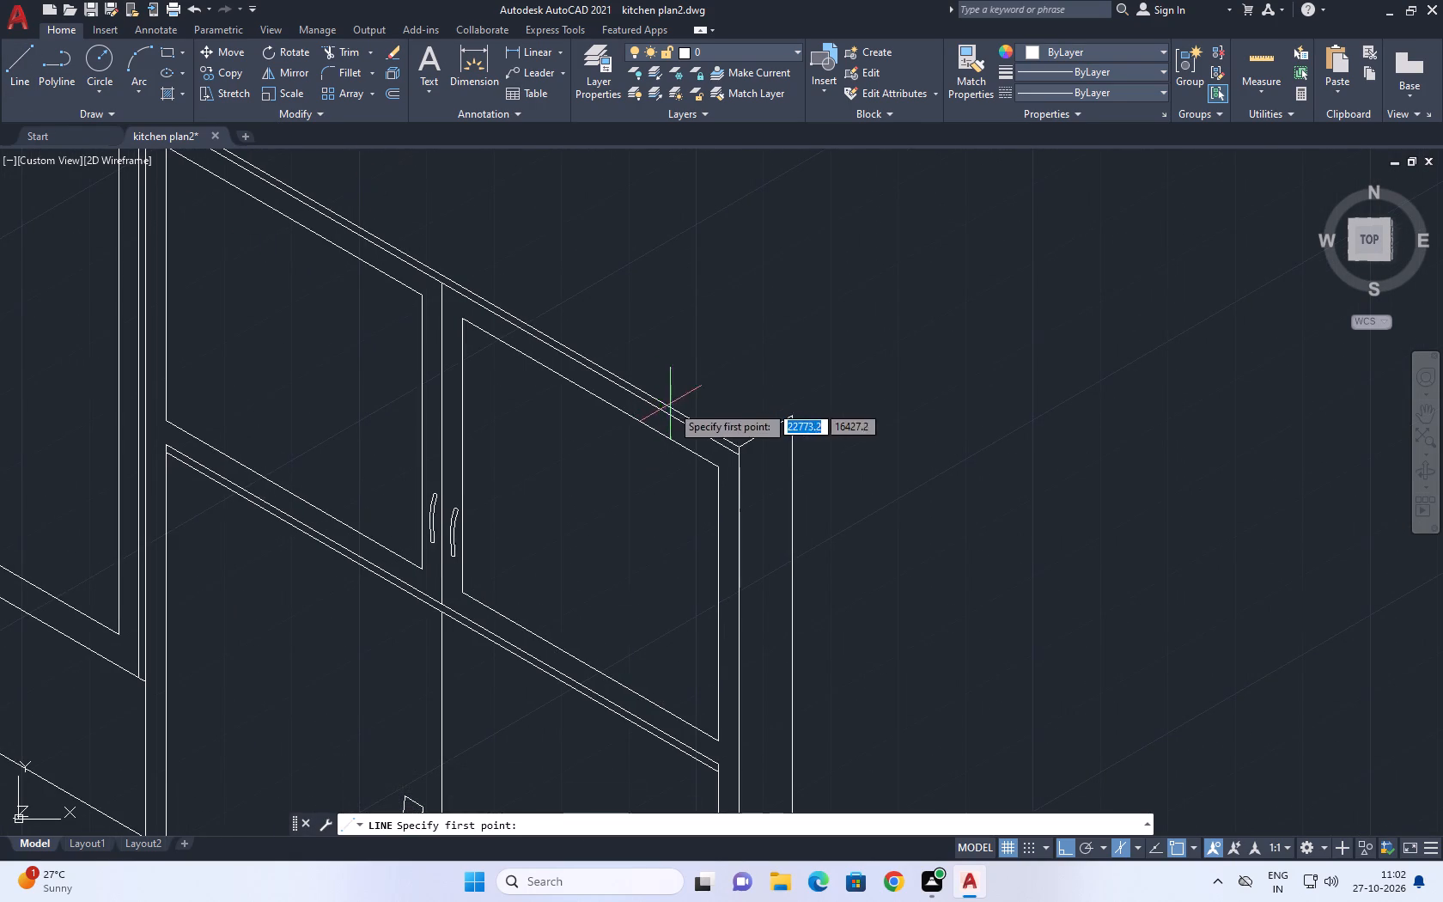
scroll(710, 435, "up", 5)
left_click(764, 468)
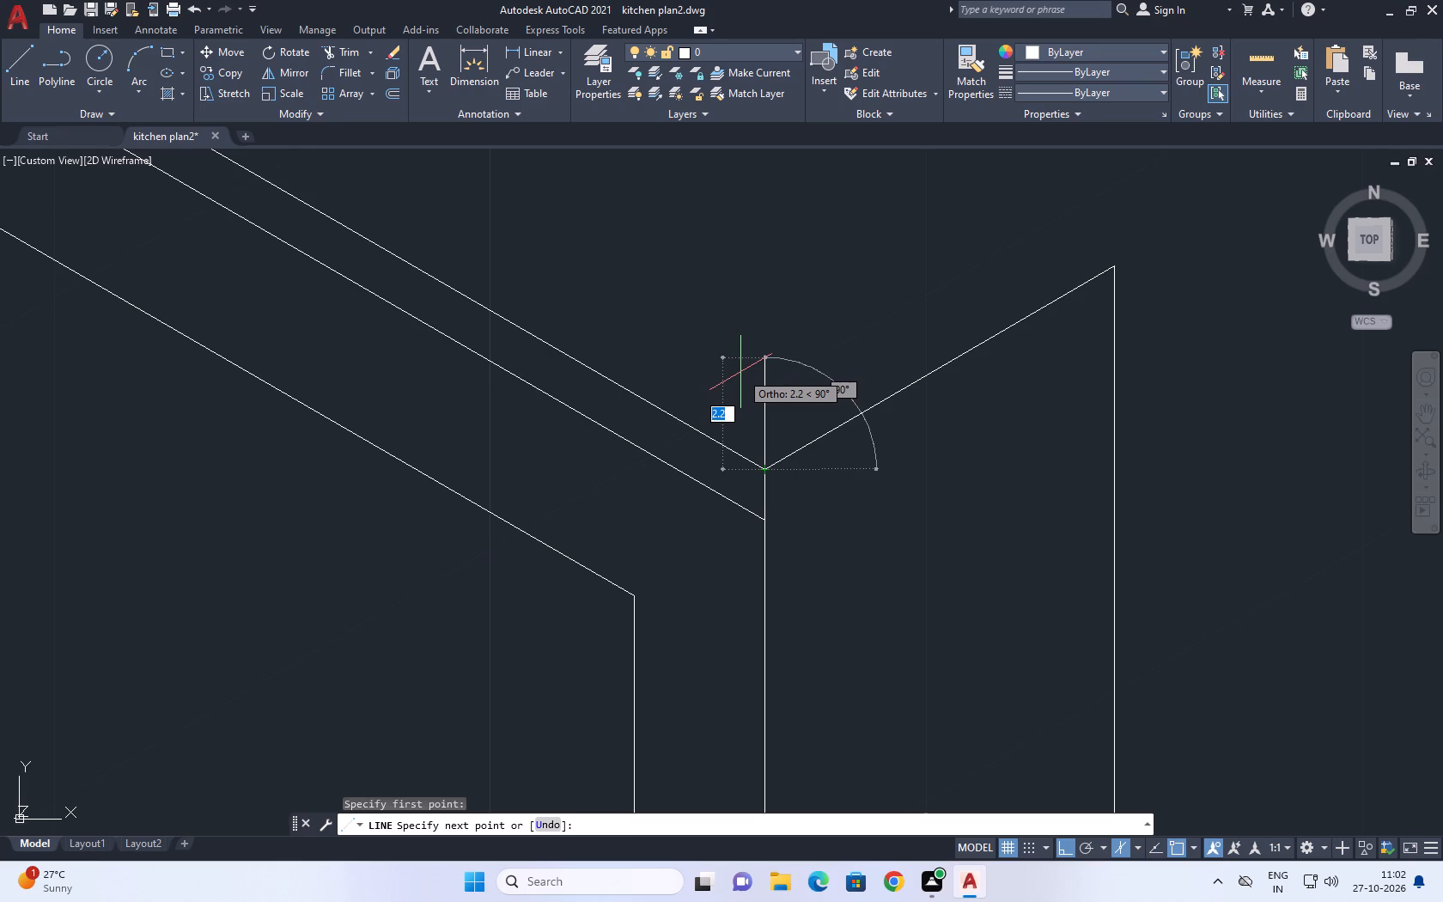
key("F8")
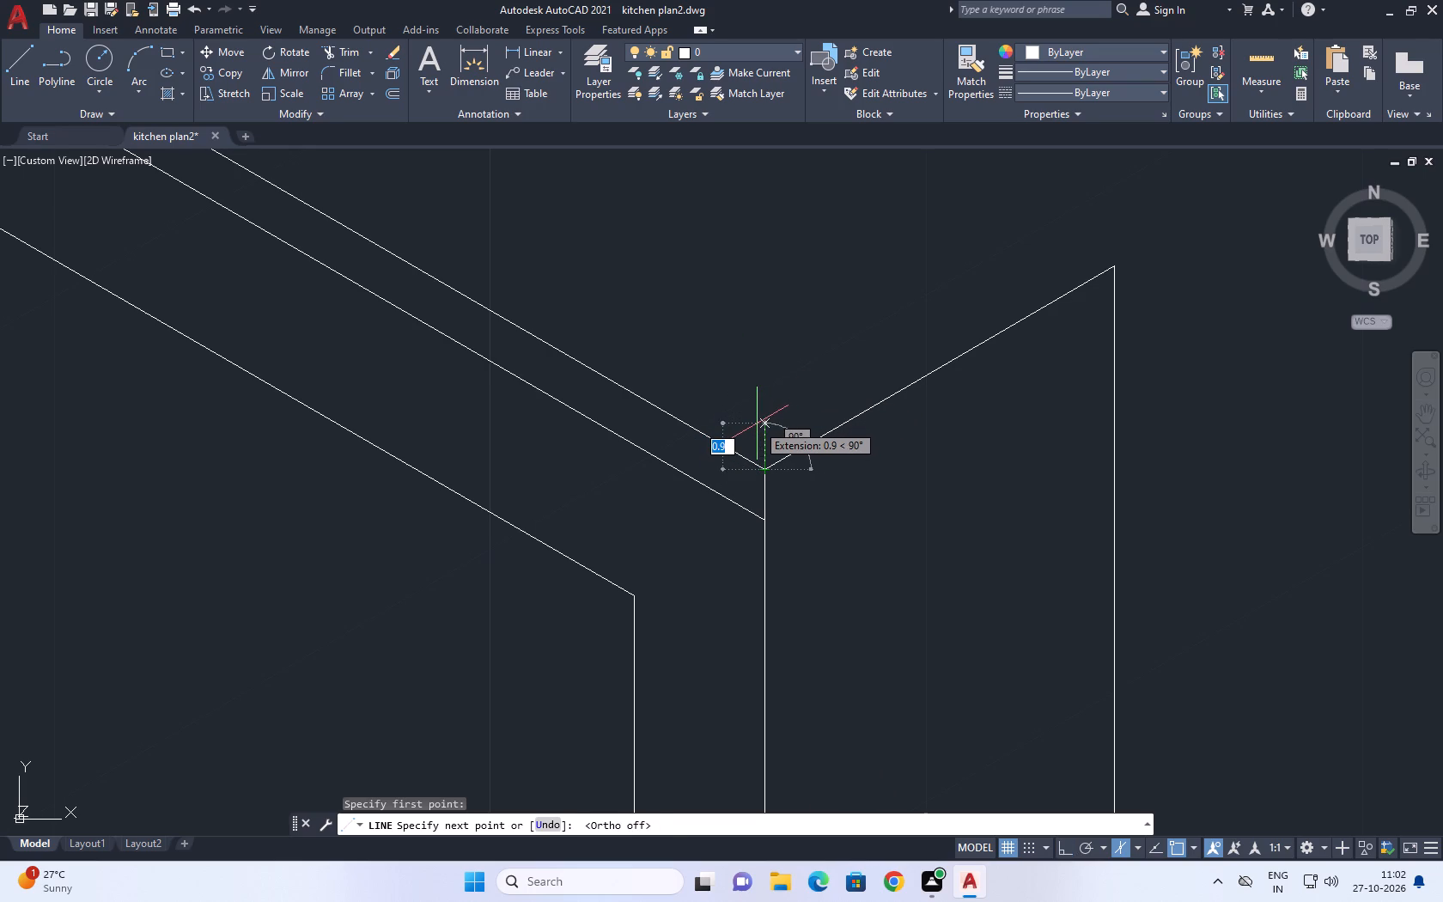
key("F8")
key("F8")
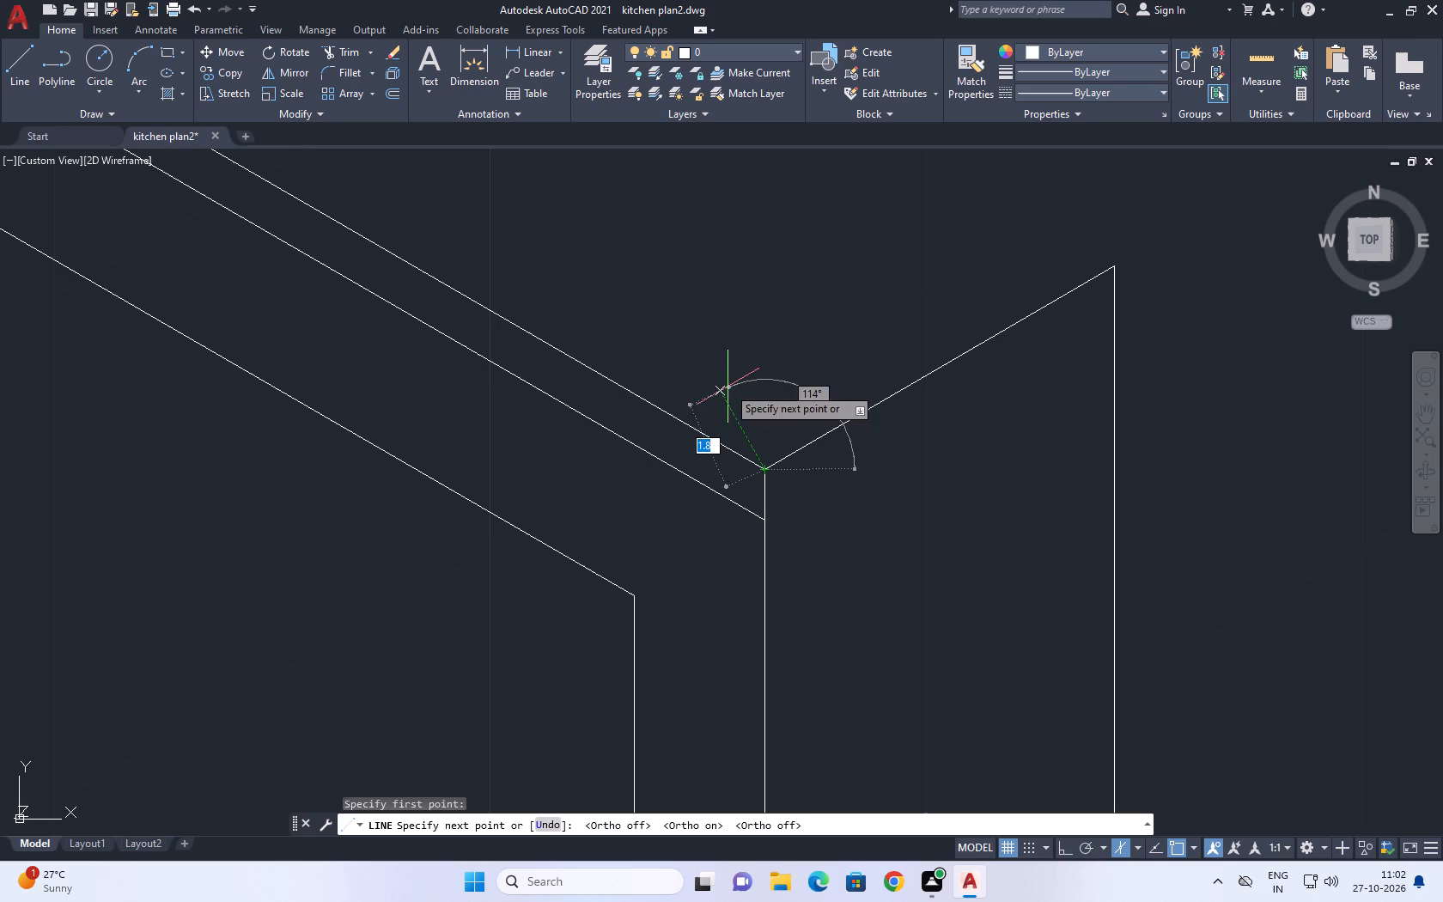
left_click(734, 411)
middle_click_drag(976, 290, 701, 419)
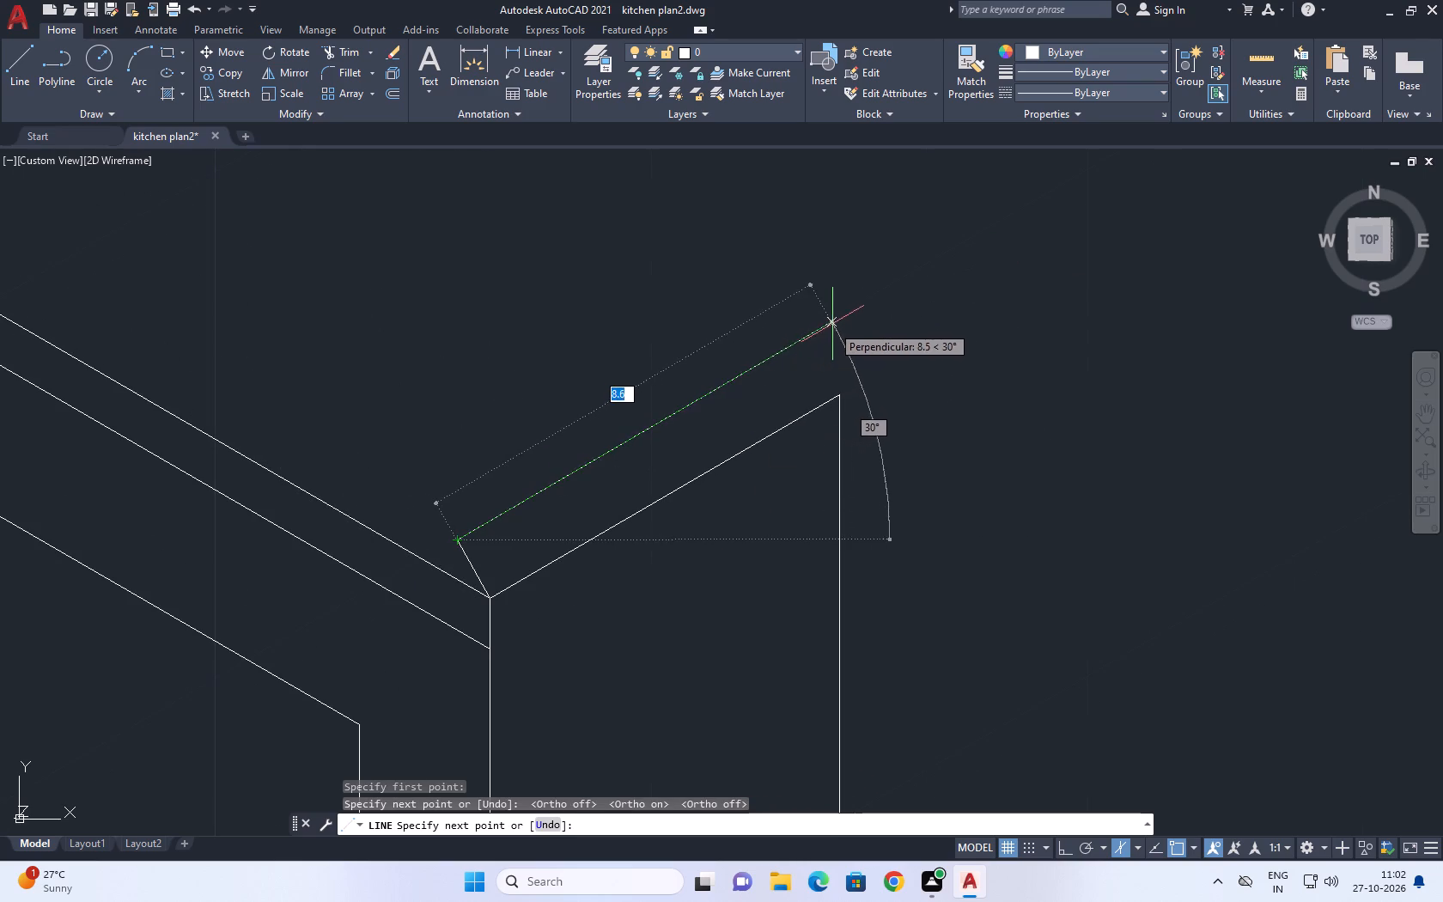
left_click(847, 319)
left_click(843, 396)
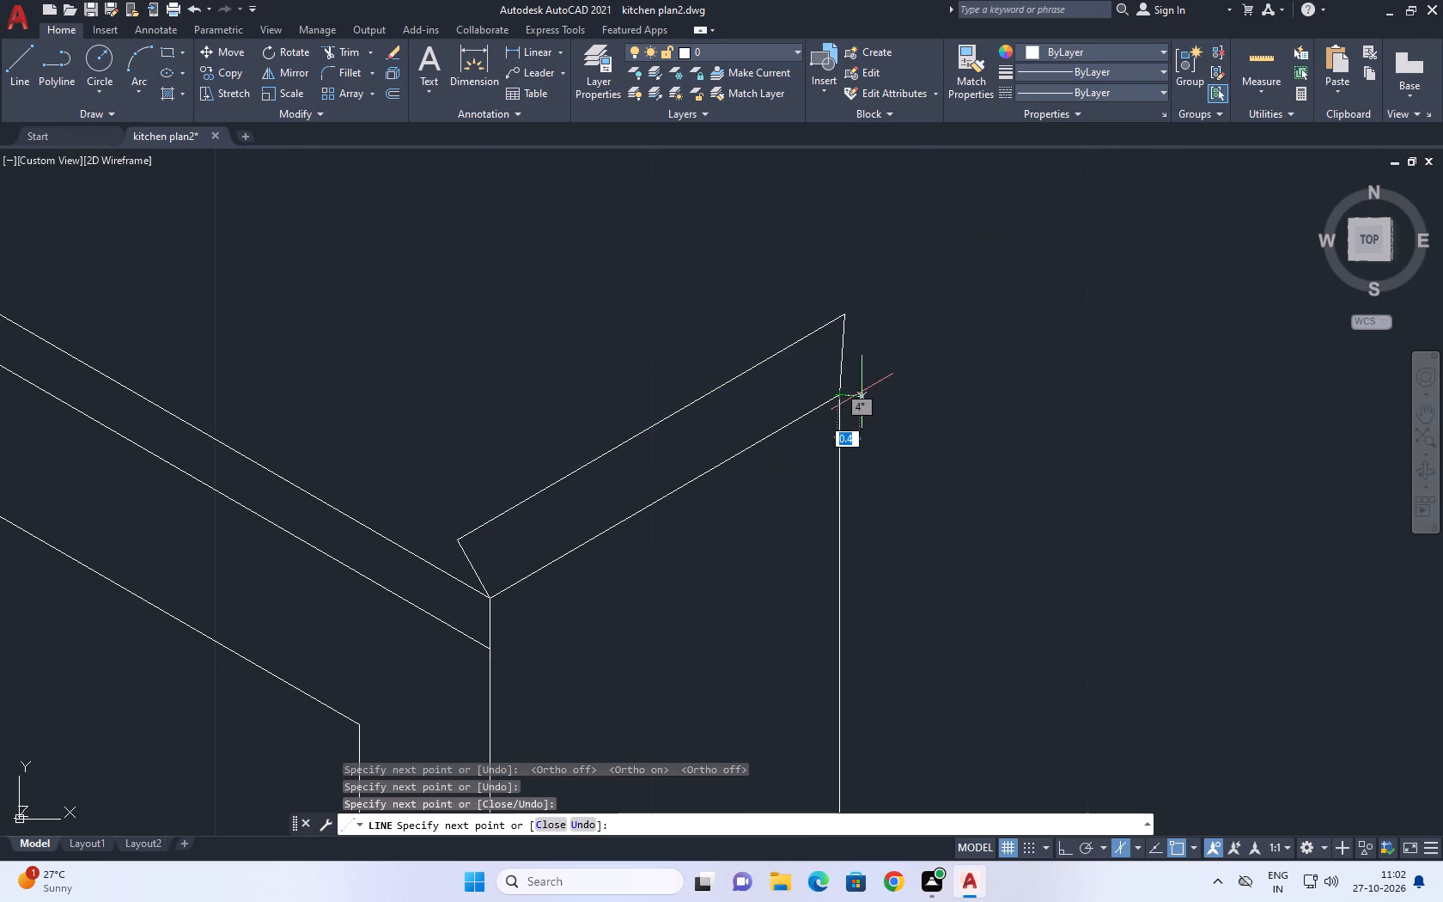
key("space")
Erase the short line that closes the strip at the side panel's rear top corner.
scroll(829, 352, "up", 1)
left_click(848, 373)
left_click(836, 354)
left_click(846, 384)
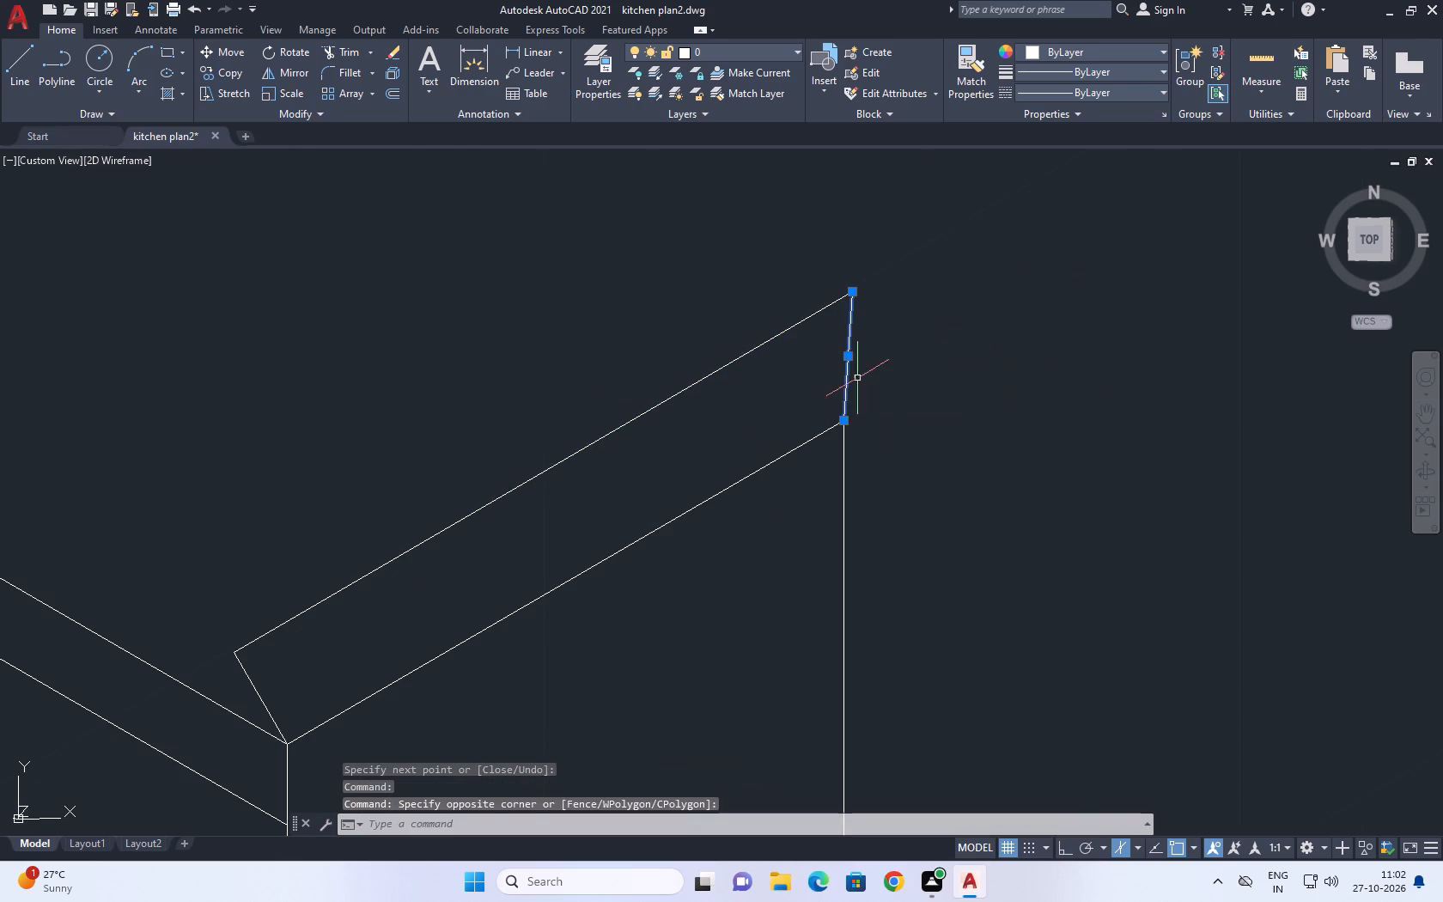
key("Delete")
Draw a slanted line about 1.9 units long at 82° from the side panel's rear top corner, past the strip's upper line.
middle_click_drag(868, 368, 979, 411)
key("l")
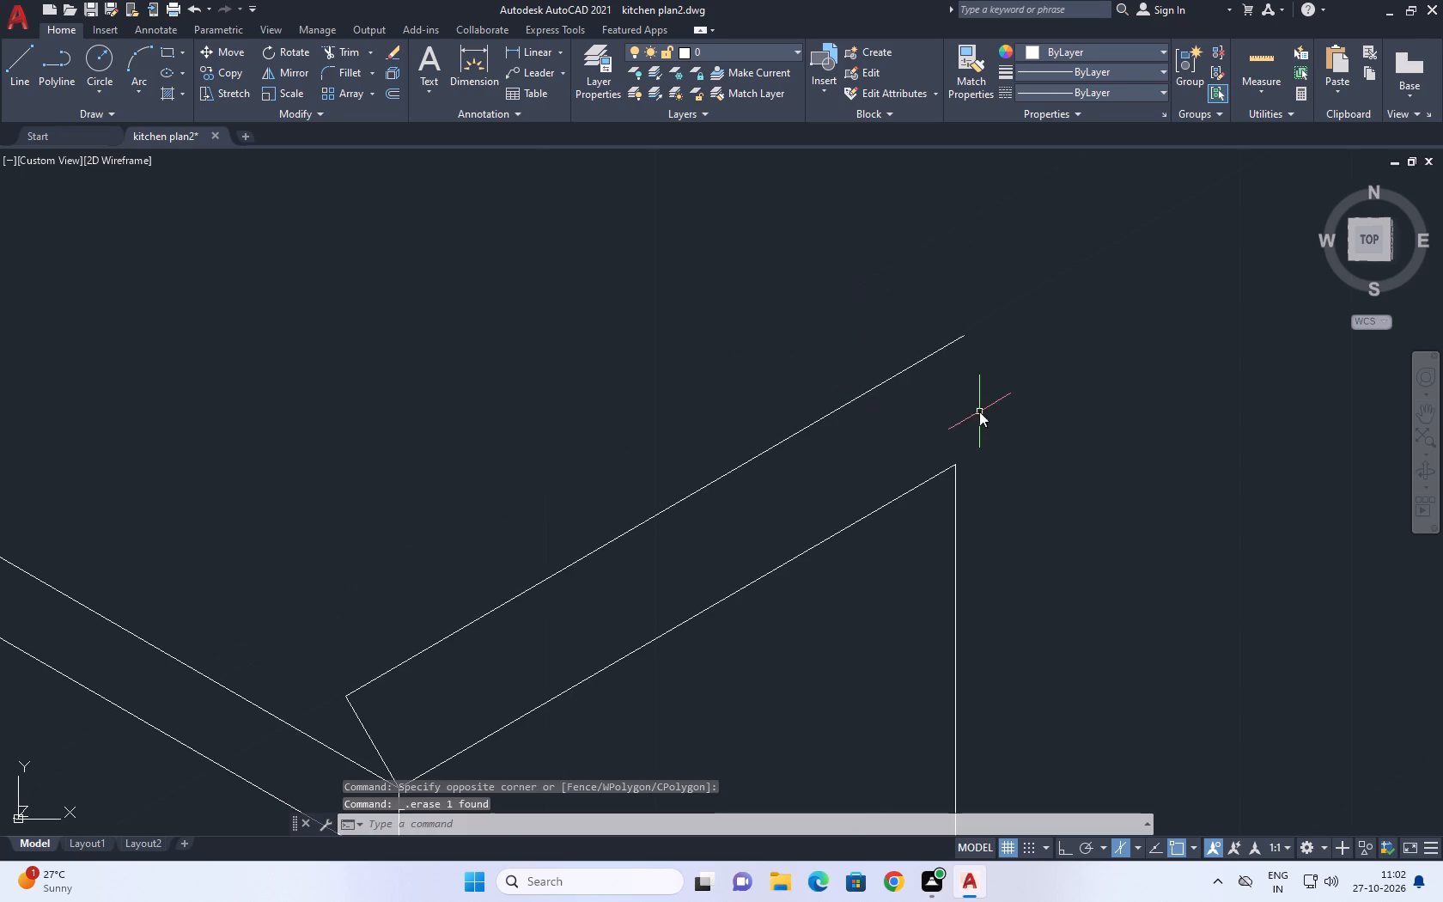
key("space")
left_click_drag(957, 463, 959, 454)
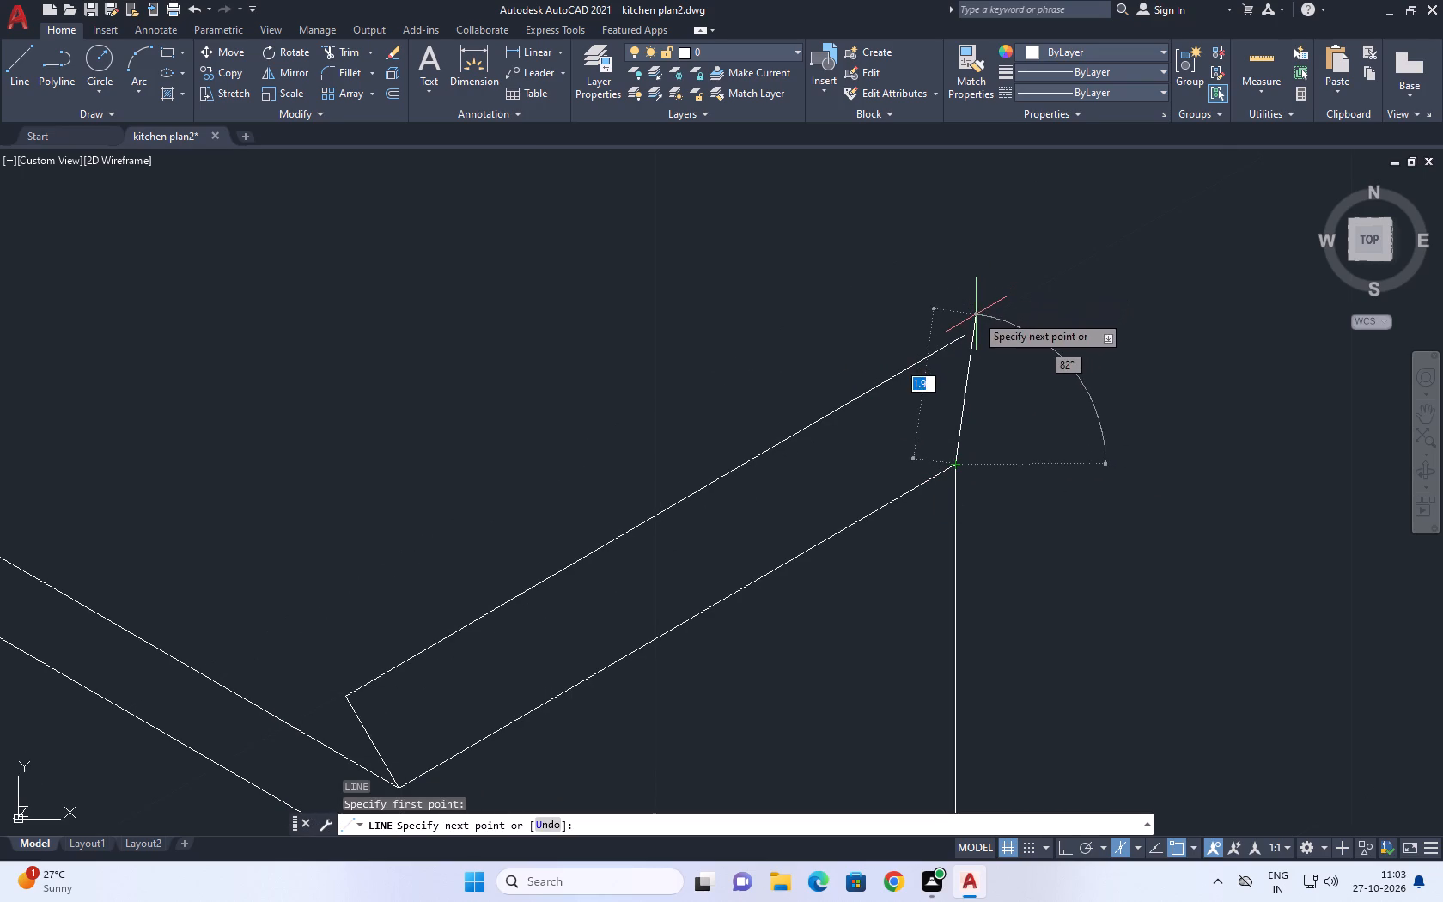
left_click(976, 314)
key("Escape")
Extend the strip's upper line to the slanted end line and trim that end line's overhang.
type("ex")
key("space")
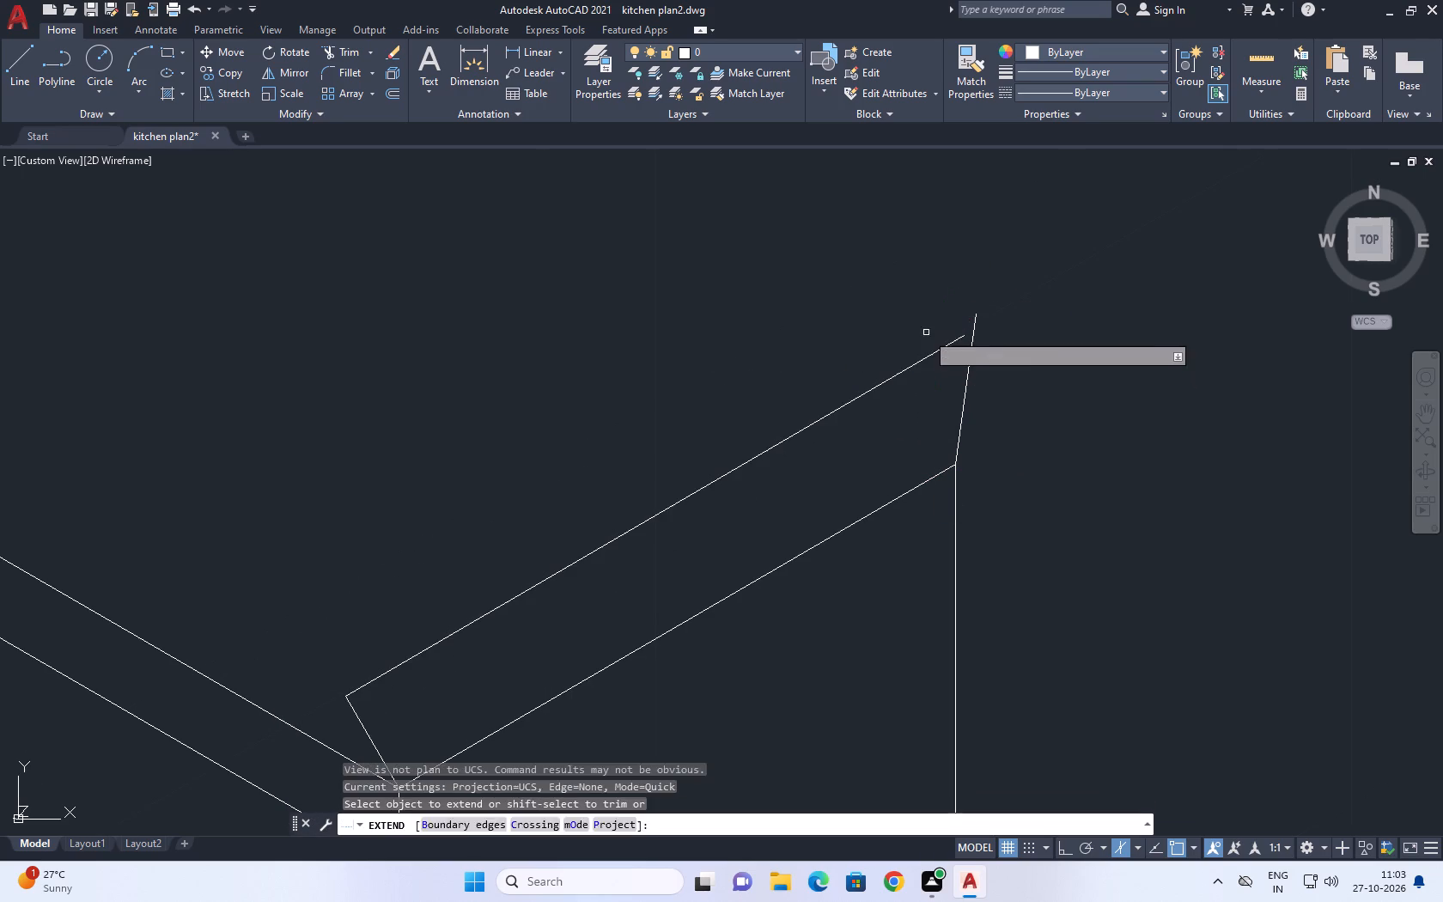
left_click(926, 332)
left_click(942, 371)
key("Escape")
type("tr")
key("space")
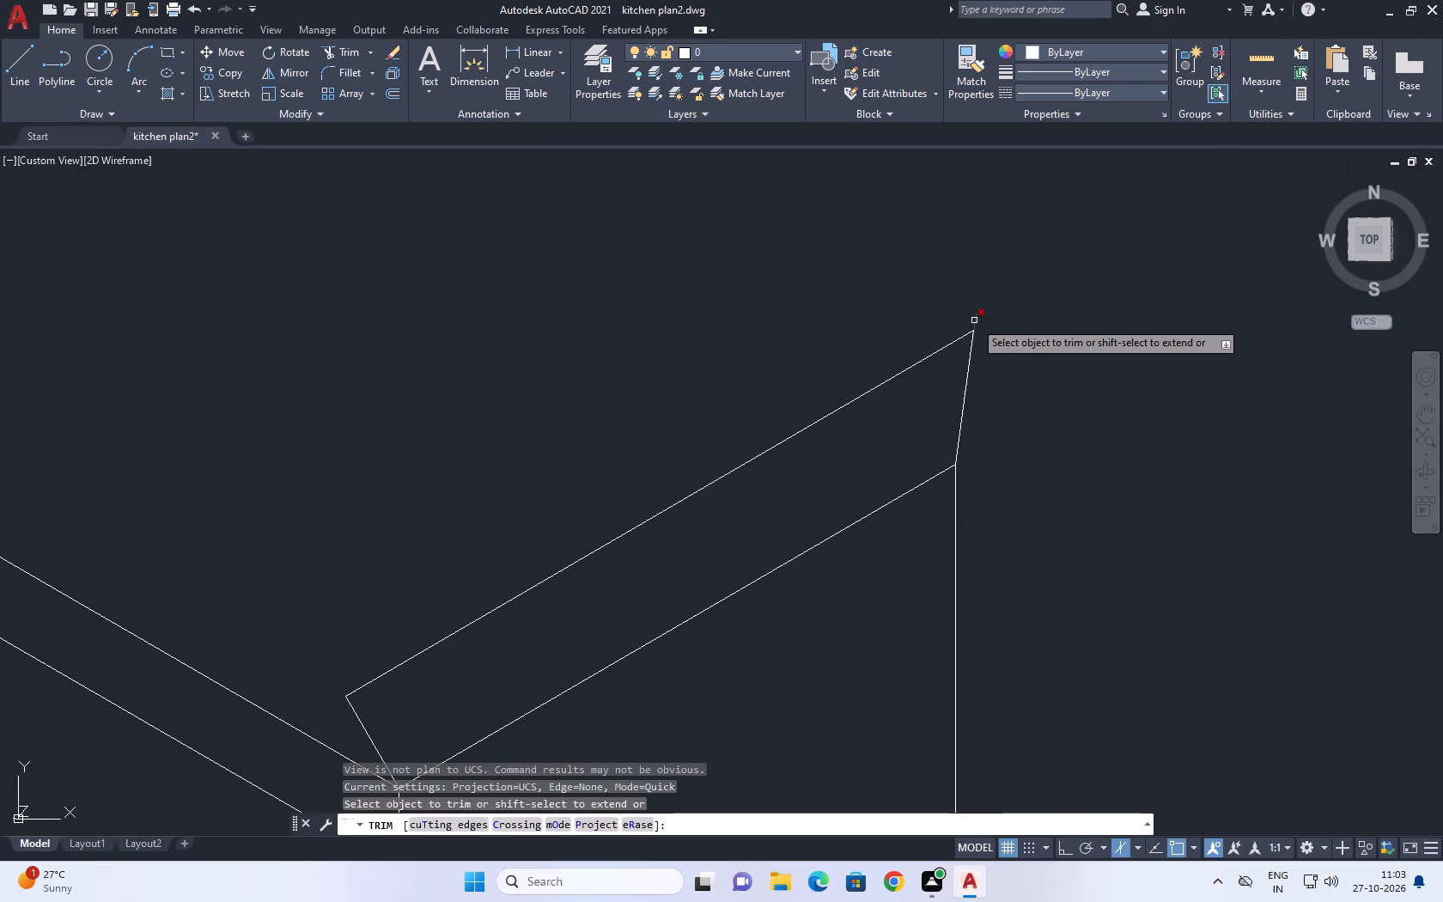
left_click(974, 320)
key("Escape")
Stretch the shared front corner of the crown strip's upper line and short end so that end slants like the rear one.
scroll(989, 375, "down", 3)
scroll(851, 460, "up", 1)
middle_click_drag(825, 456, 825, 448)
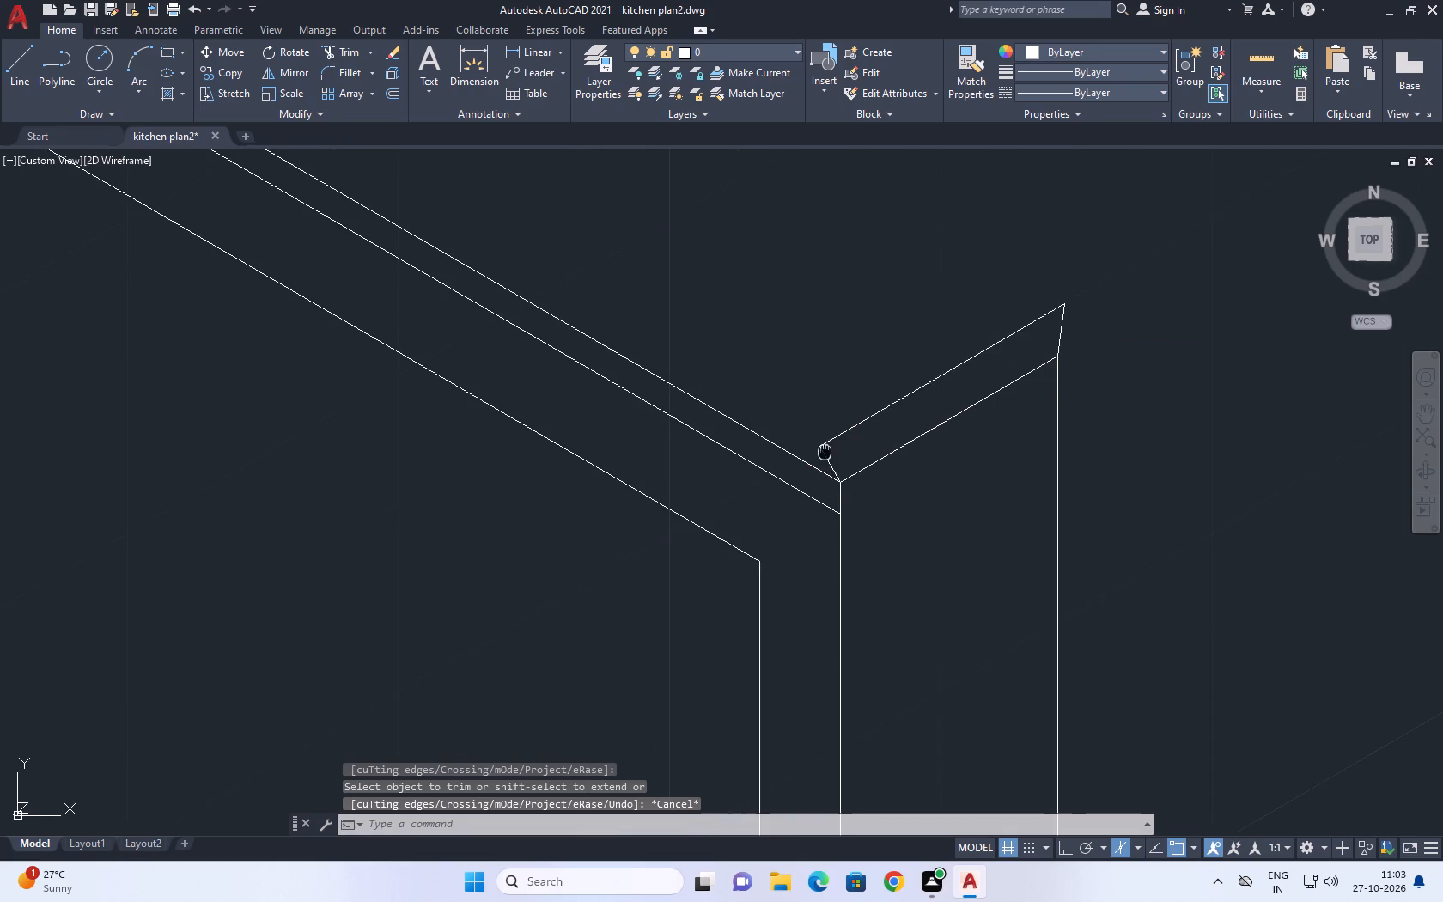
middle_click_drag(825, 448, 829, 398)
scroll(829, 399, "up", 2)
left_click(837, 399)
left_click(811, 372)
middle_click_drag(816, 381, 830, 438)
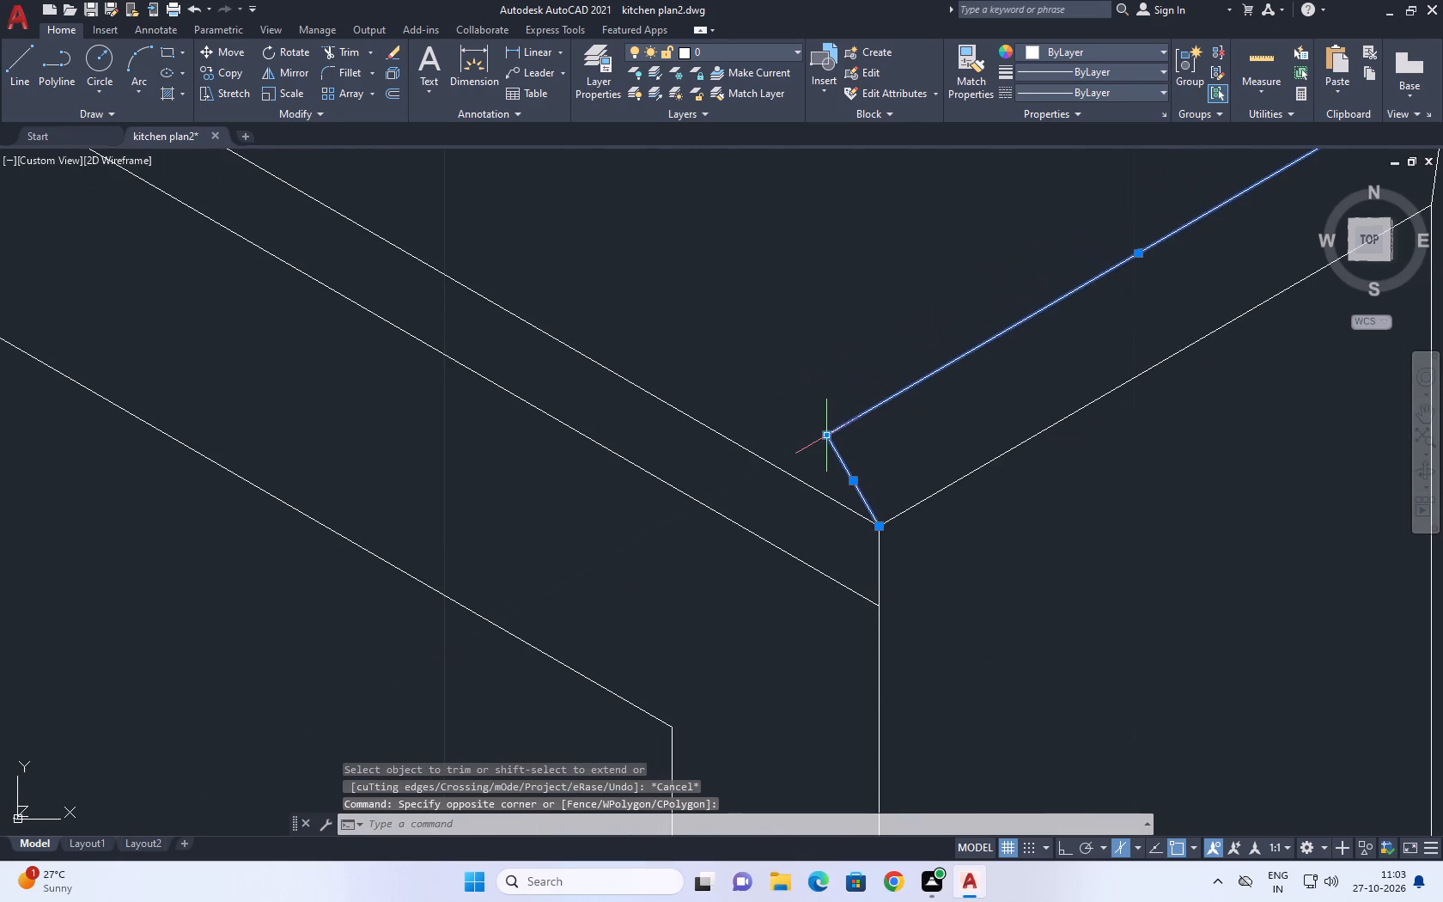
left_click(830, 432)
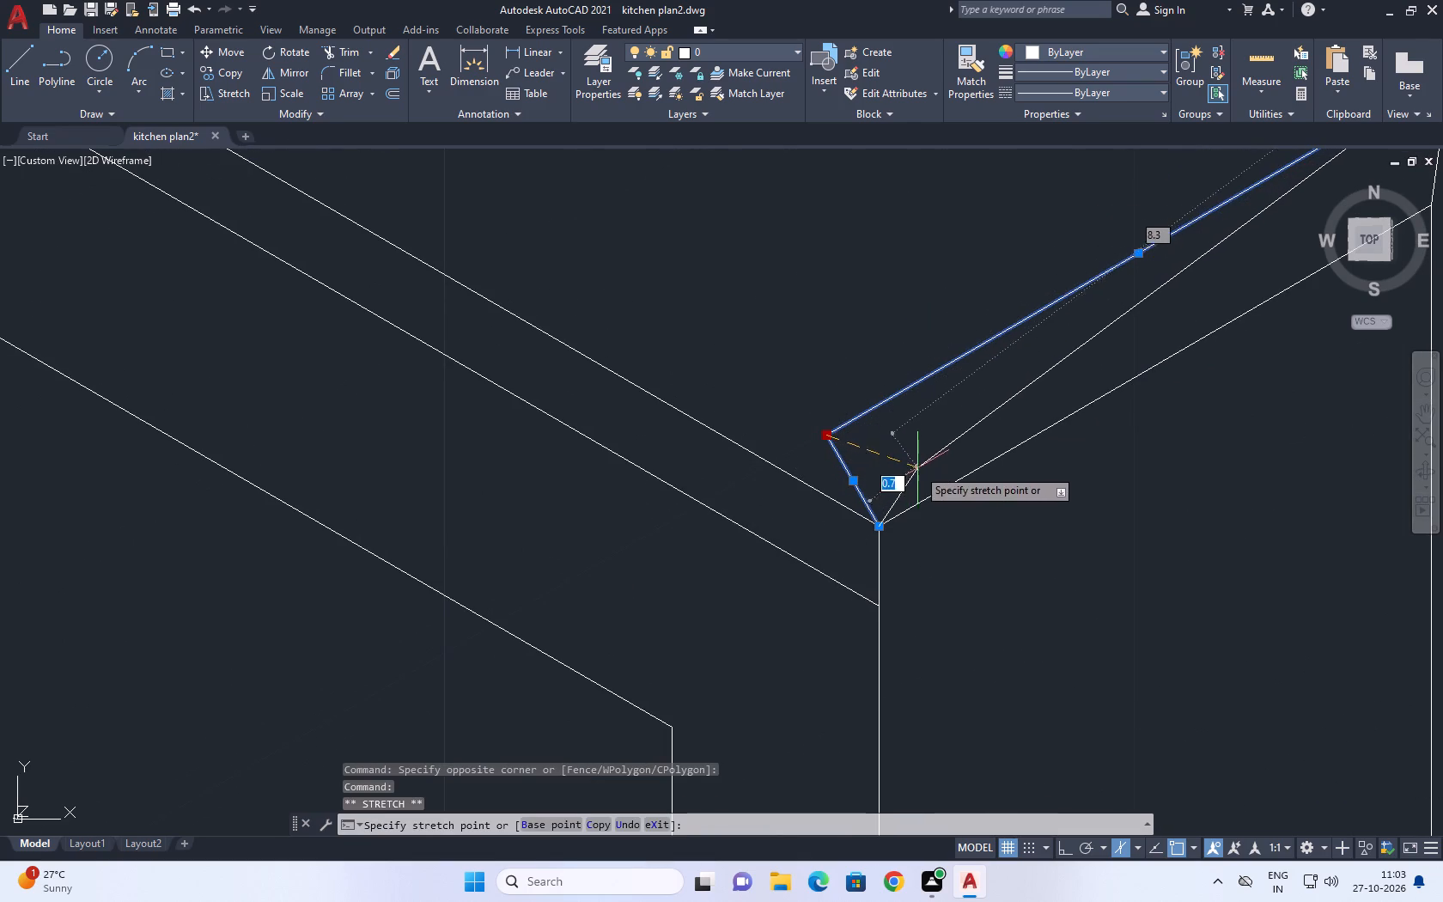
left_click(917, 468)
scroll(940, 454, "down", 2)
scroll(935, 464, "up", 2)
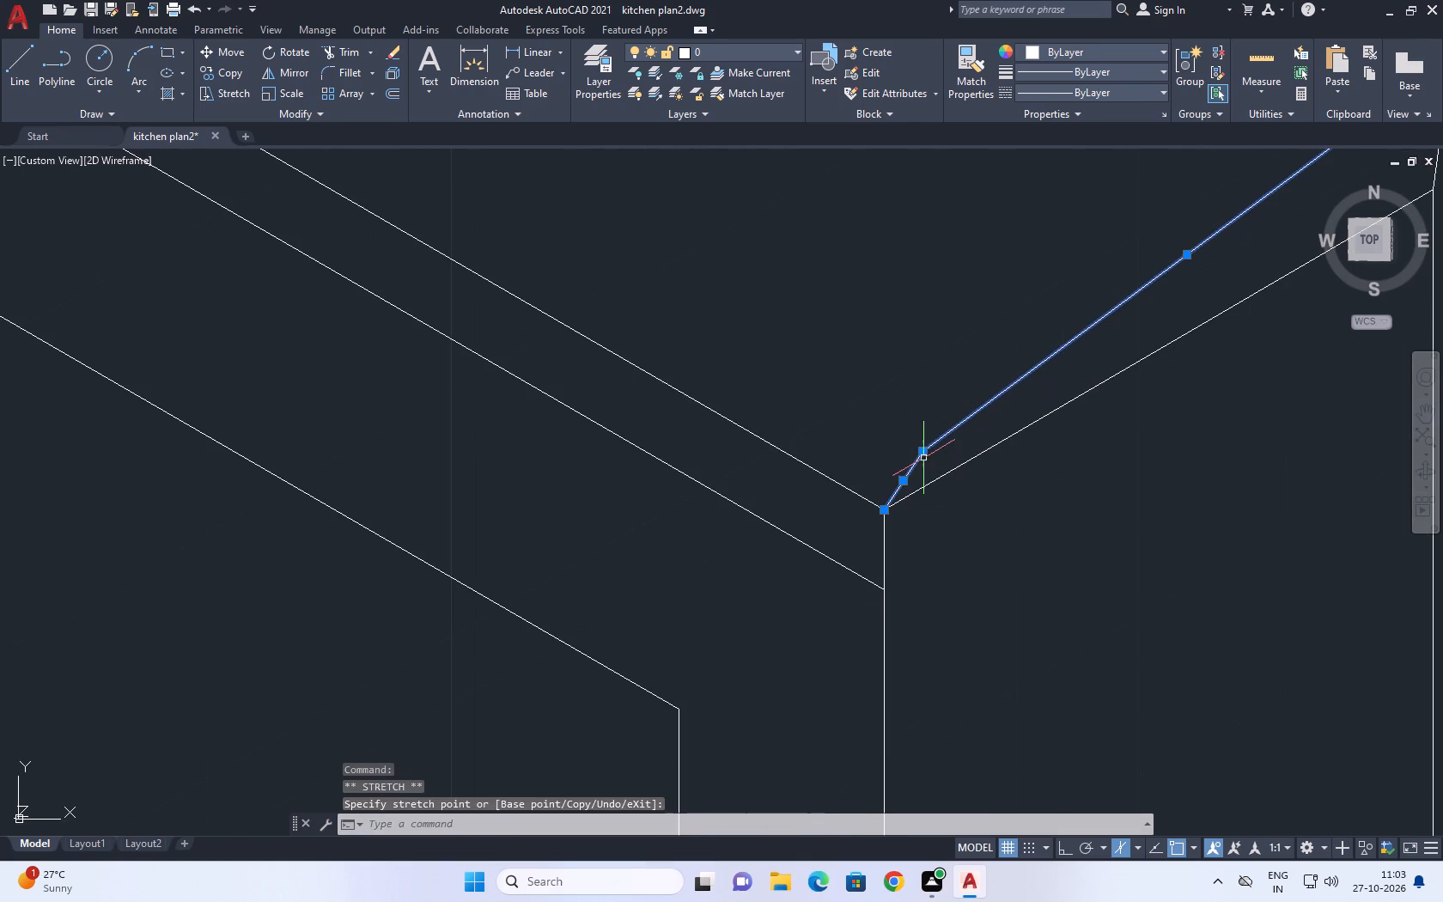
left_click(925, 454)
left_click(905, 400)
key("Escape")
scroll(897, 411, "down", 3)
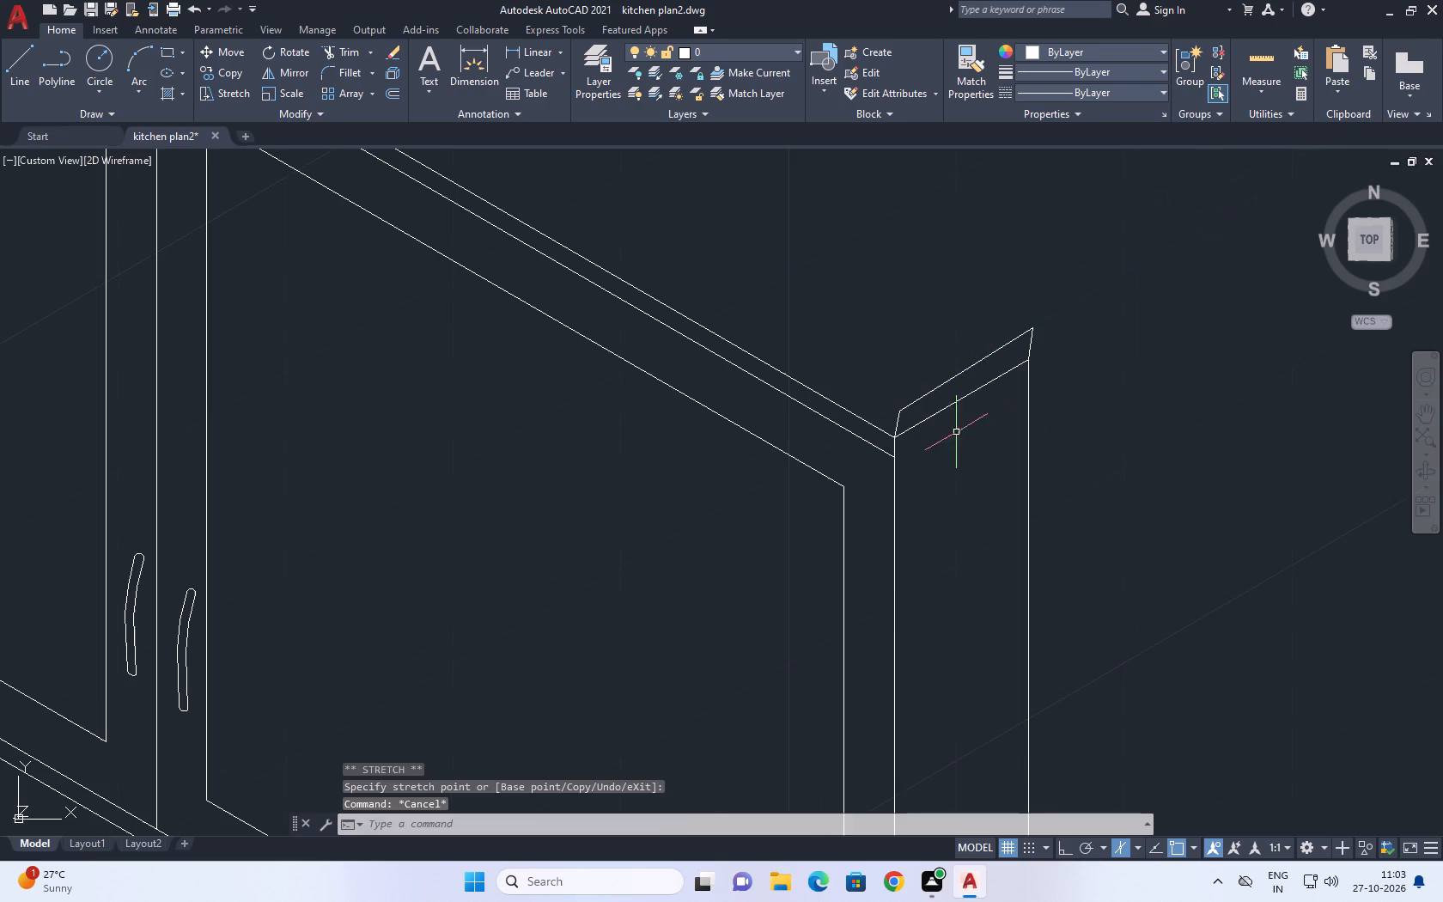
Stretch the crown strip's rear top corner slightly down along its slanted end so the upper line runs nearly parallel to the panel edge.
middle_click_drag(970, 383, 1008, 521)
scroll(1008, 521, "down", 3)
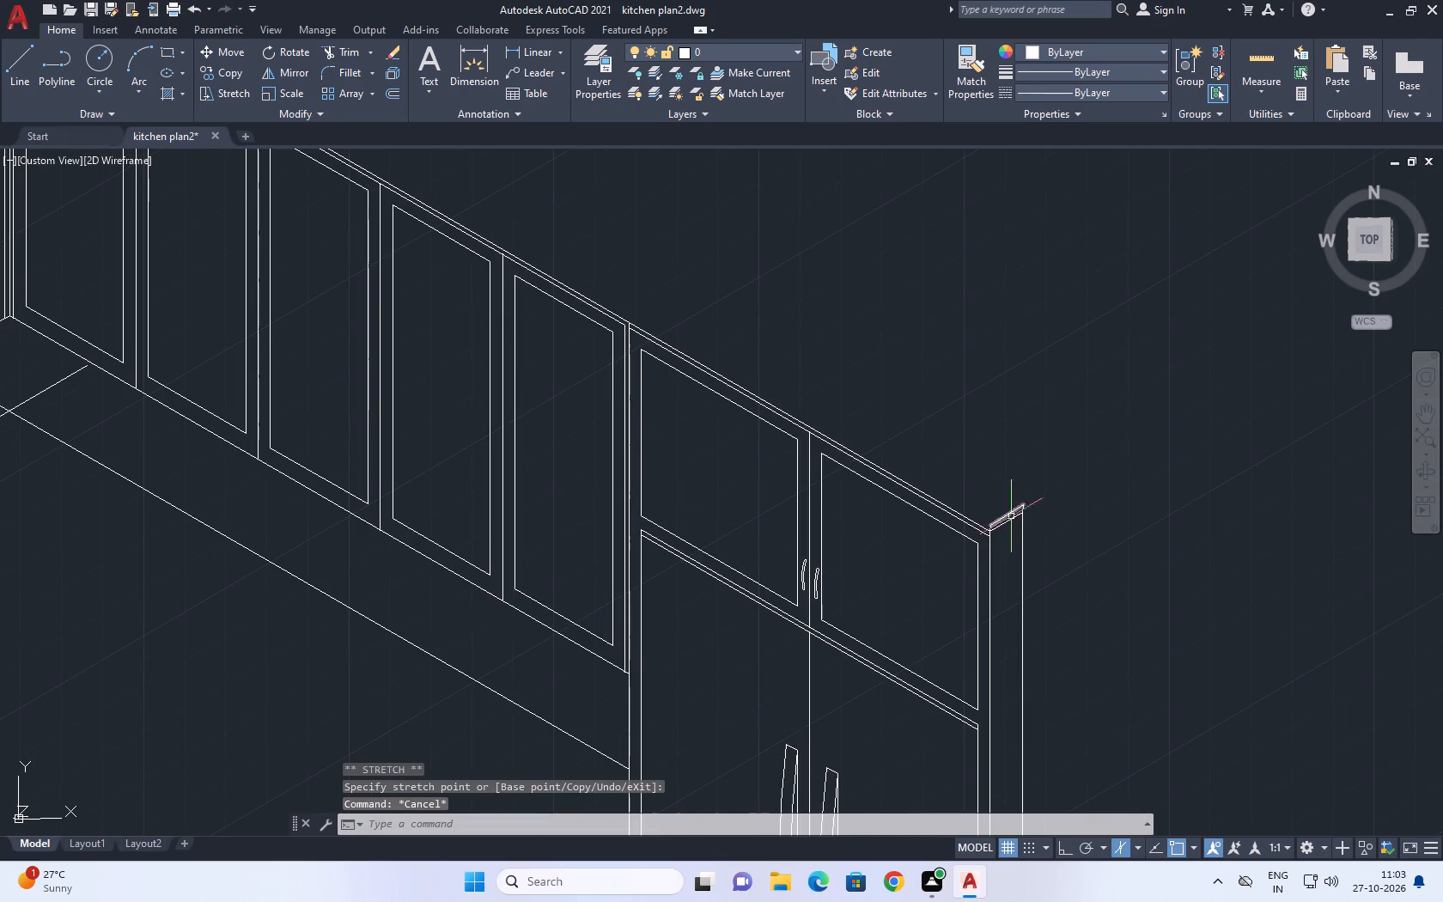
middle_click(921, 478)
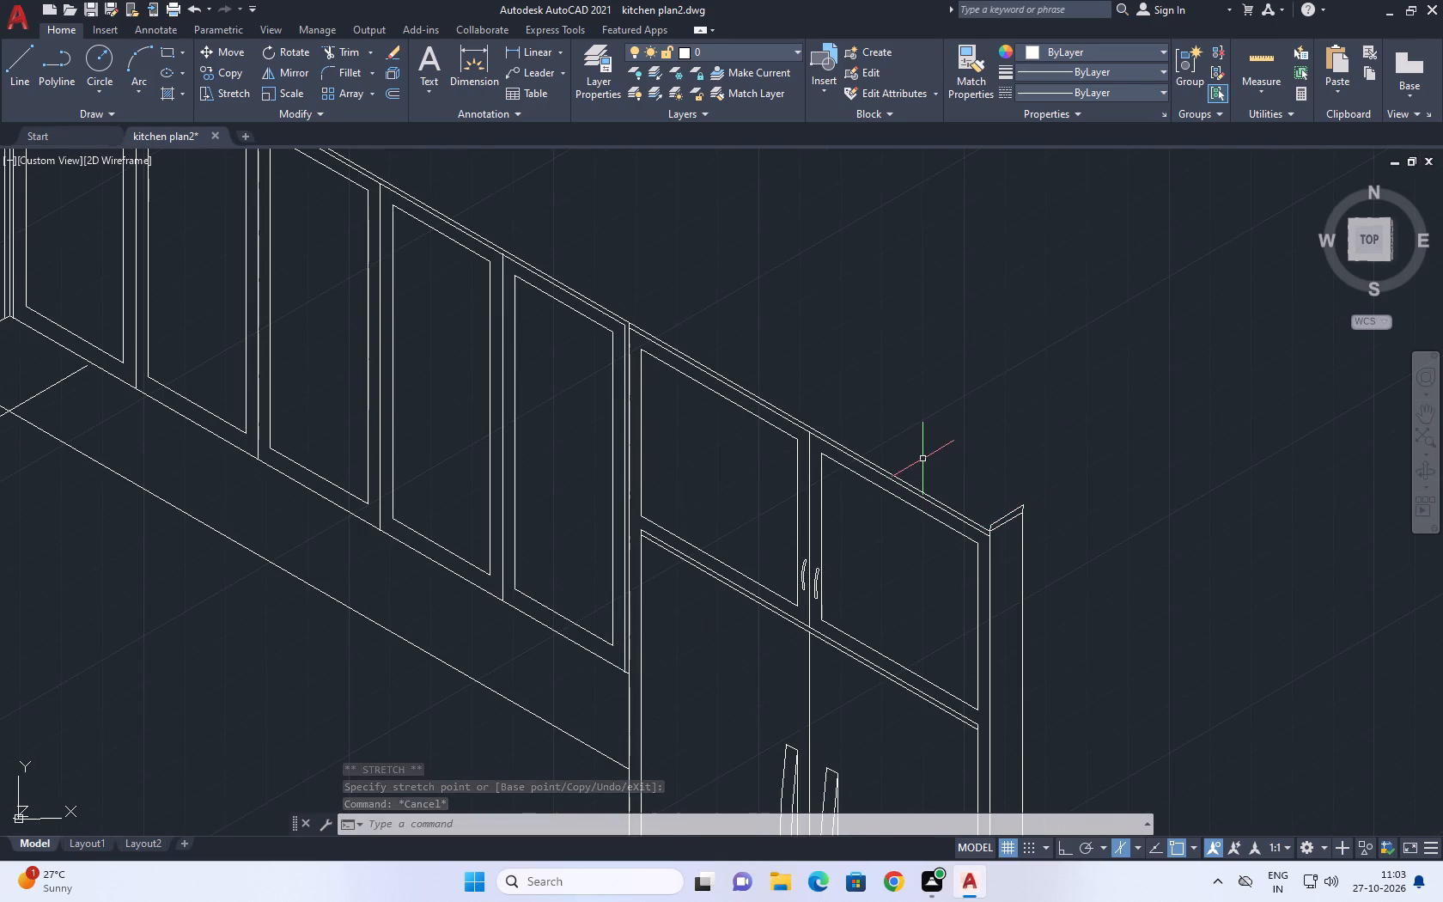
scroll(1014, 534, "down", 1)
middle_click_drag(1013, 538, 987, 475)
scroll(983, 493, "up", 3)
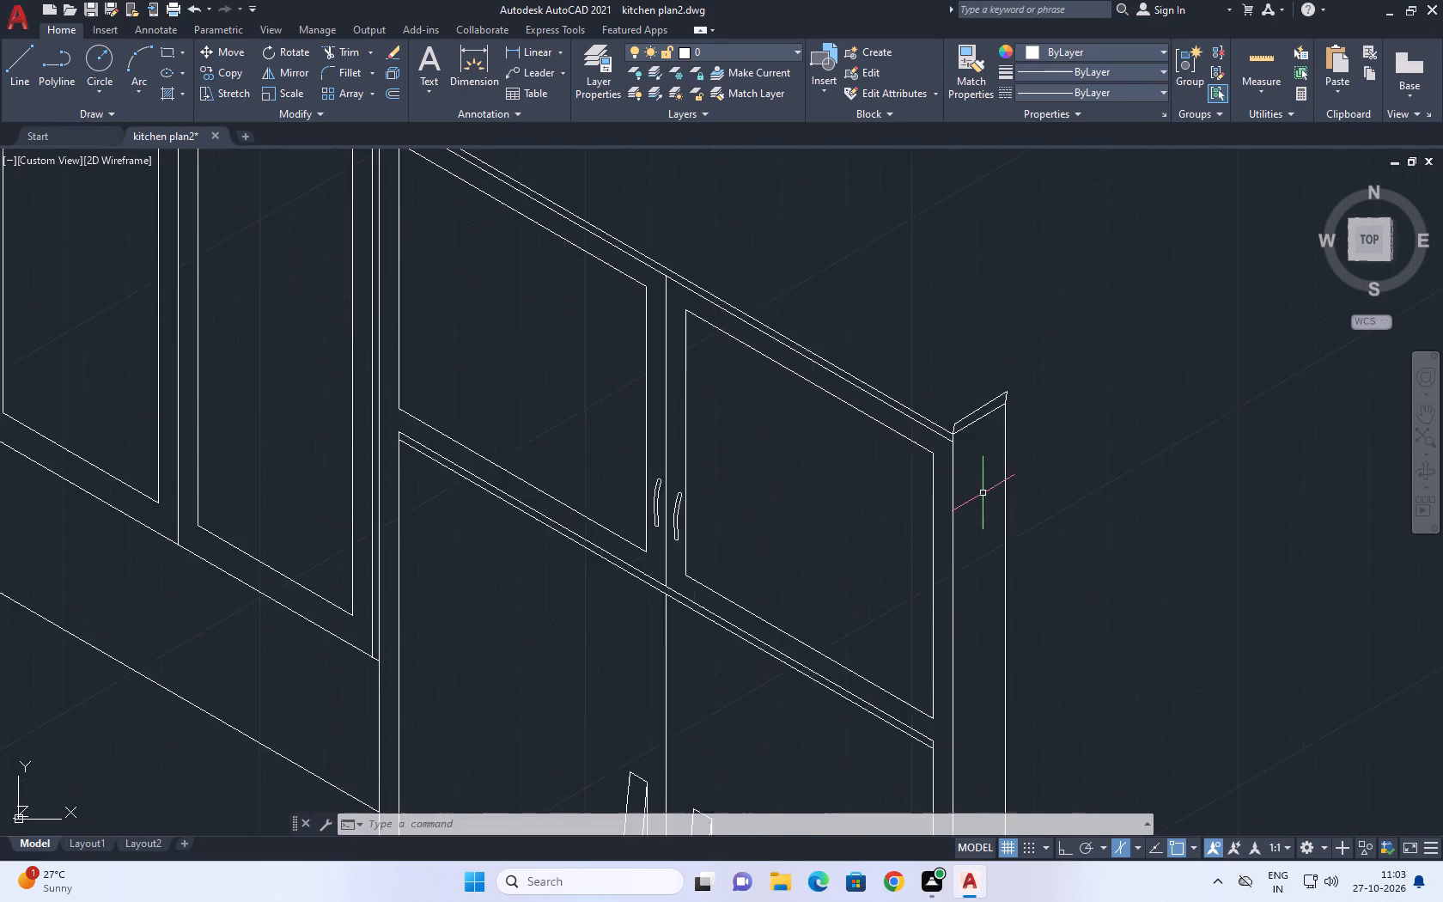
scroll(951, 375, "up", 4)
middle_click_drag(938, 392, 609, 698)
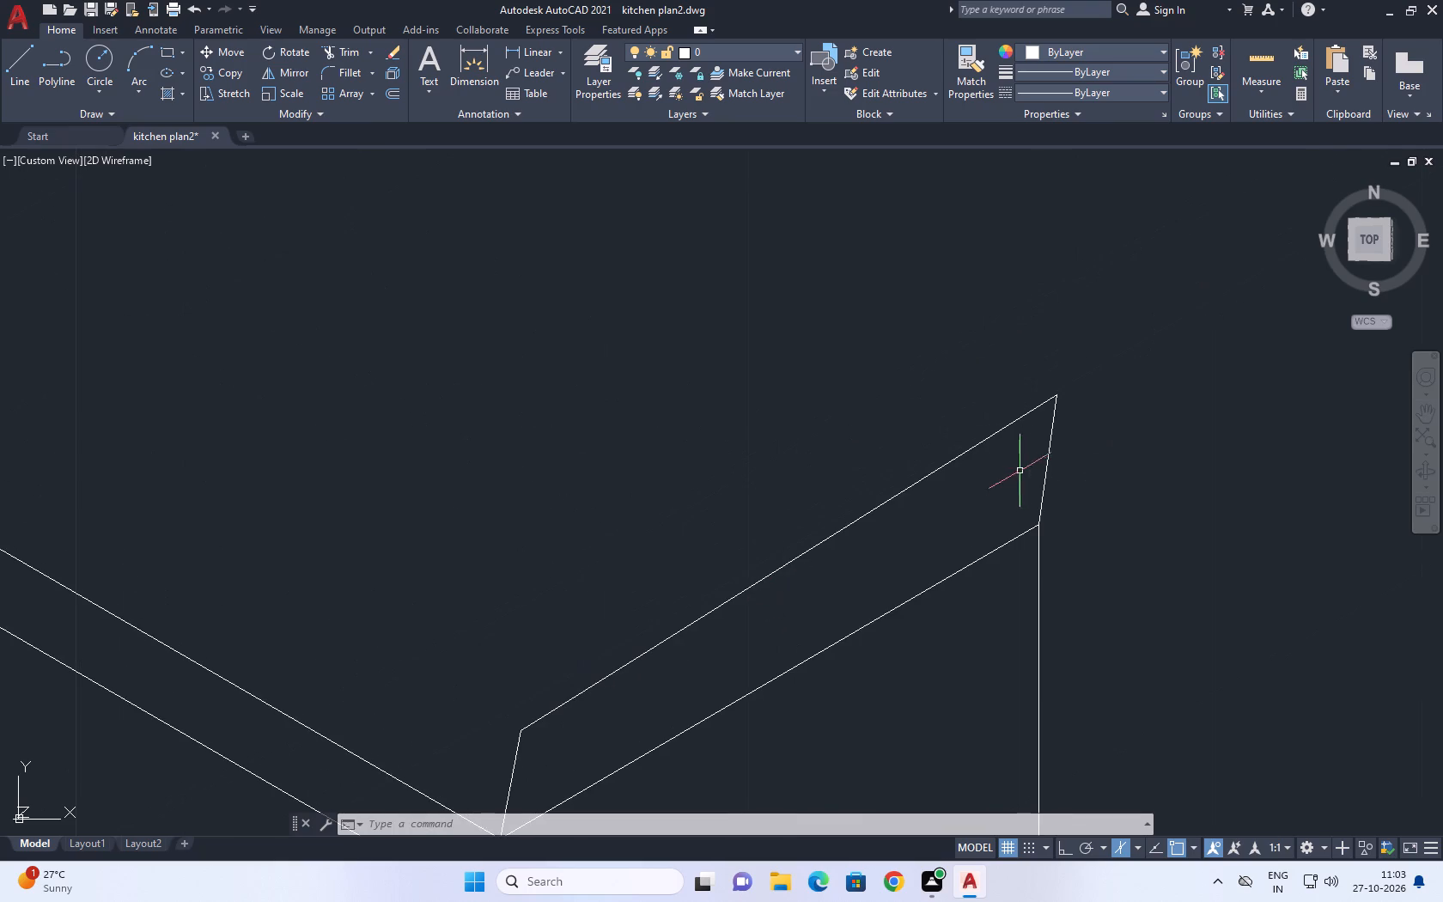
left_click_drag(1074, 452, 1070, 443)
left_click(1032, 385)
left_click(1060, 396)
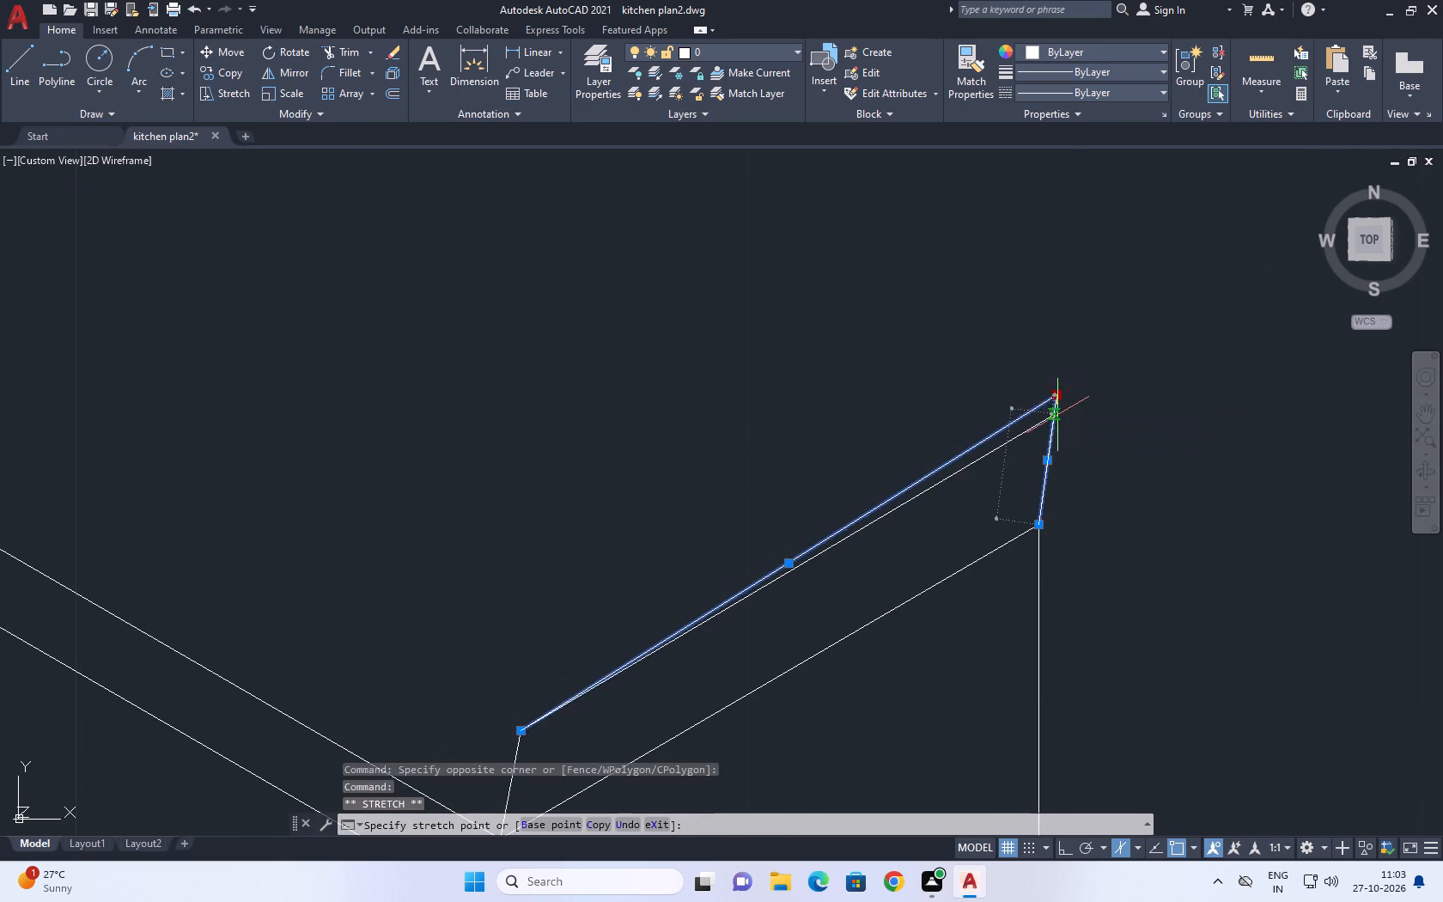
left_click(1057, 415)
scroll(1027, 405, "down", 3)
key("Escape")
scroll(882, 414, "down", 2)
scroll(961, 413, "down", 2)
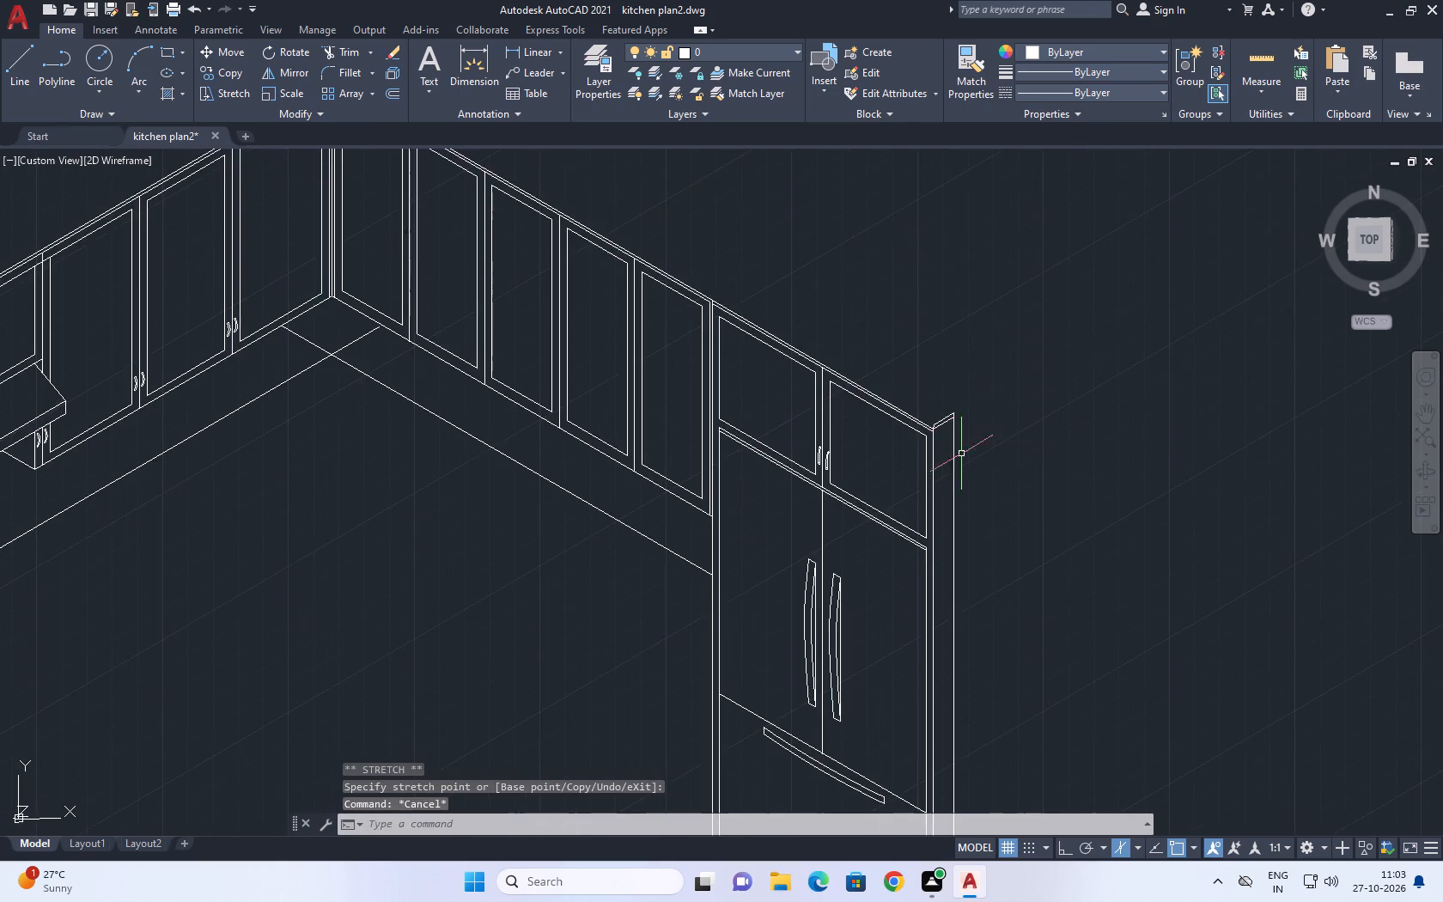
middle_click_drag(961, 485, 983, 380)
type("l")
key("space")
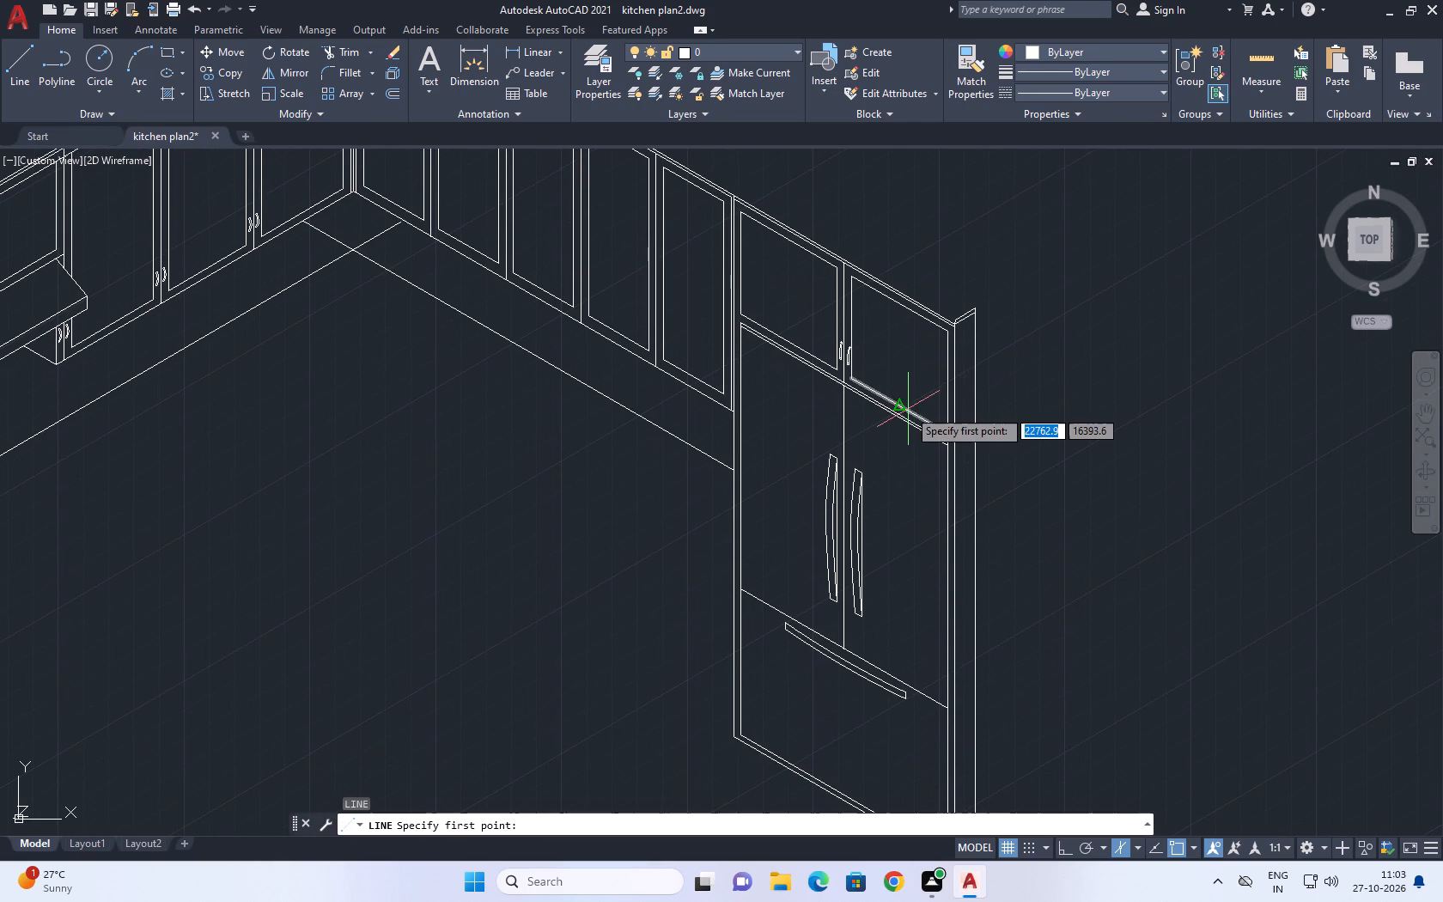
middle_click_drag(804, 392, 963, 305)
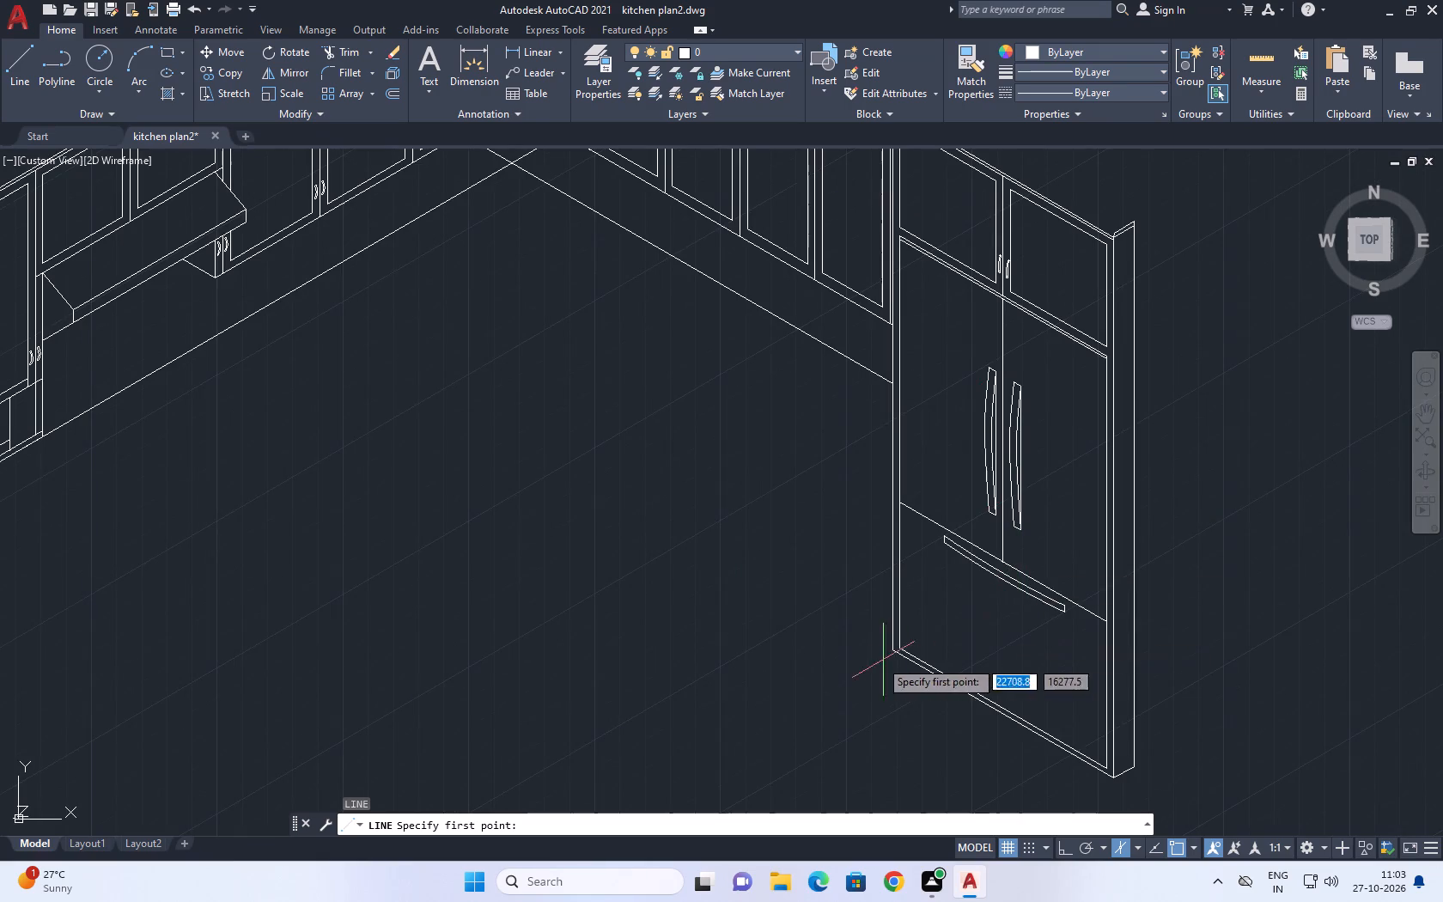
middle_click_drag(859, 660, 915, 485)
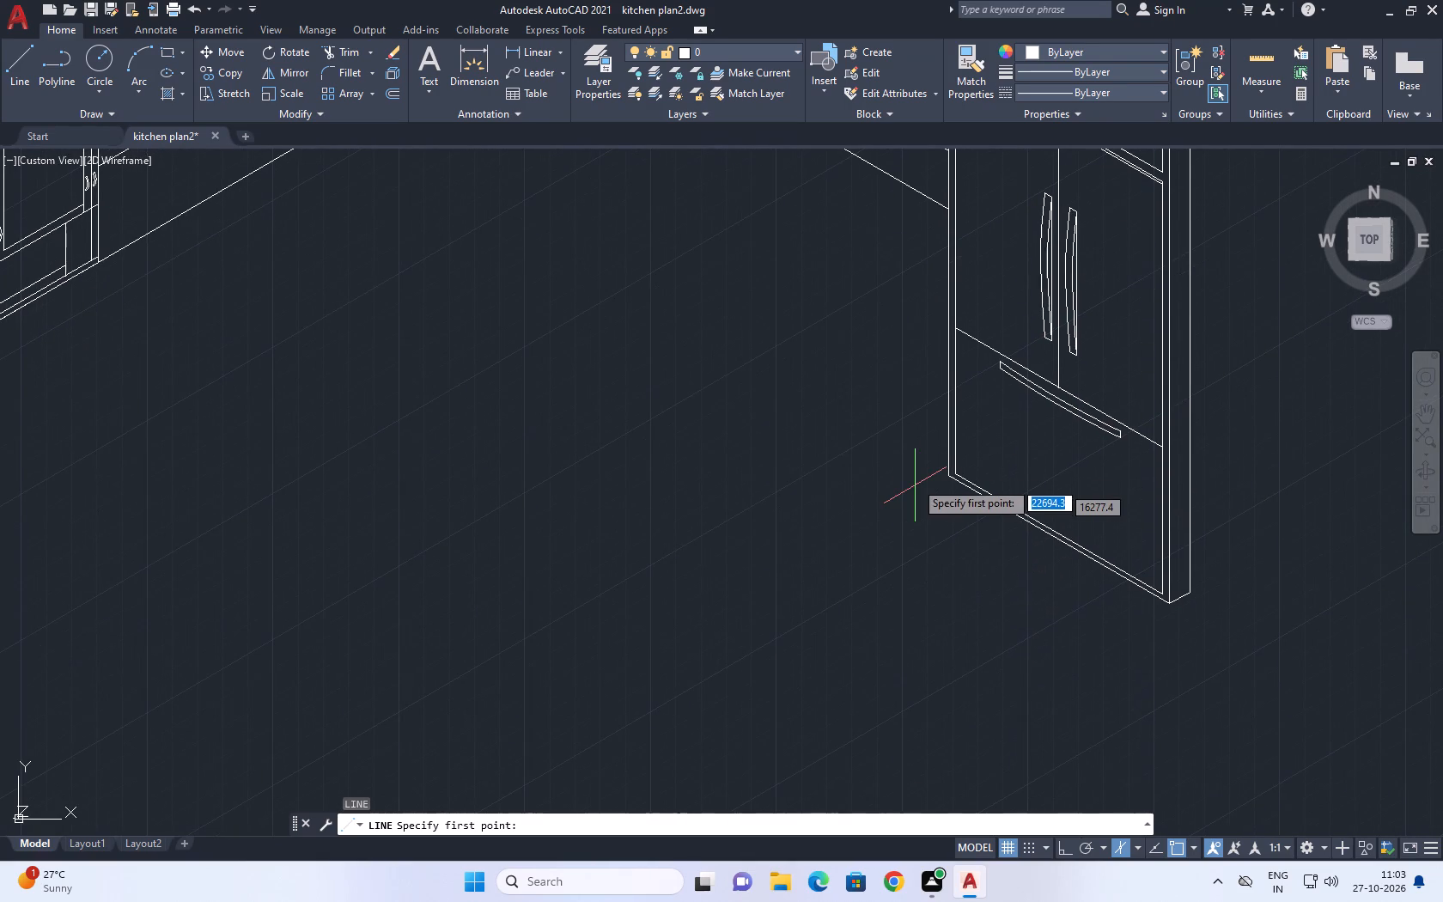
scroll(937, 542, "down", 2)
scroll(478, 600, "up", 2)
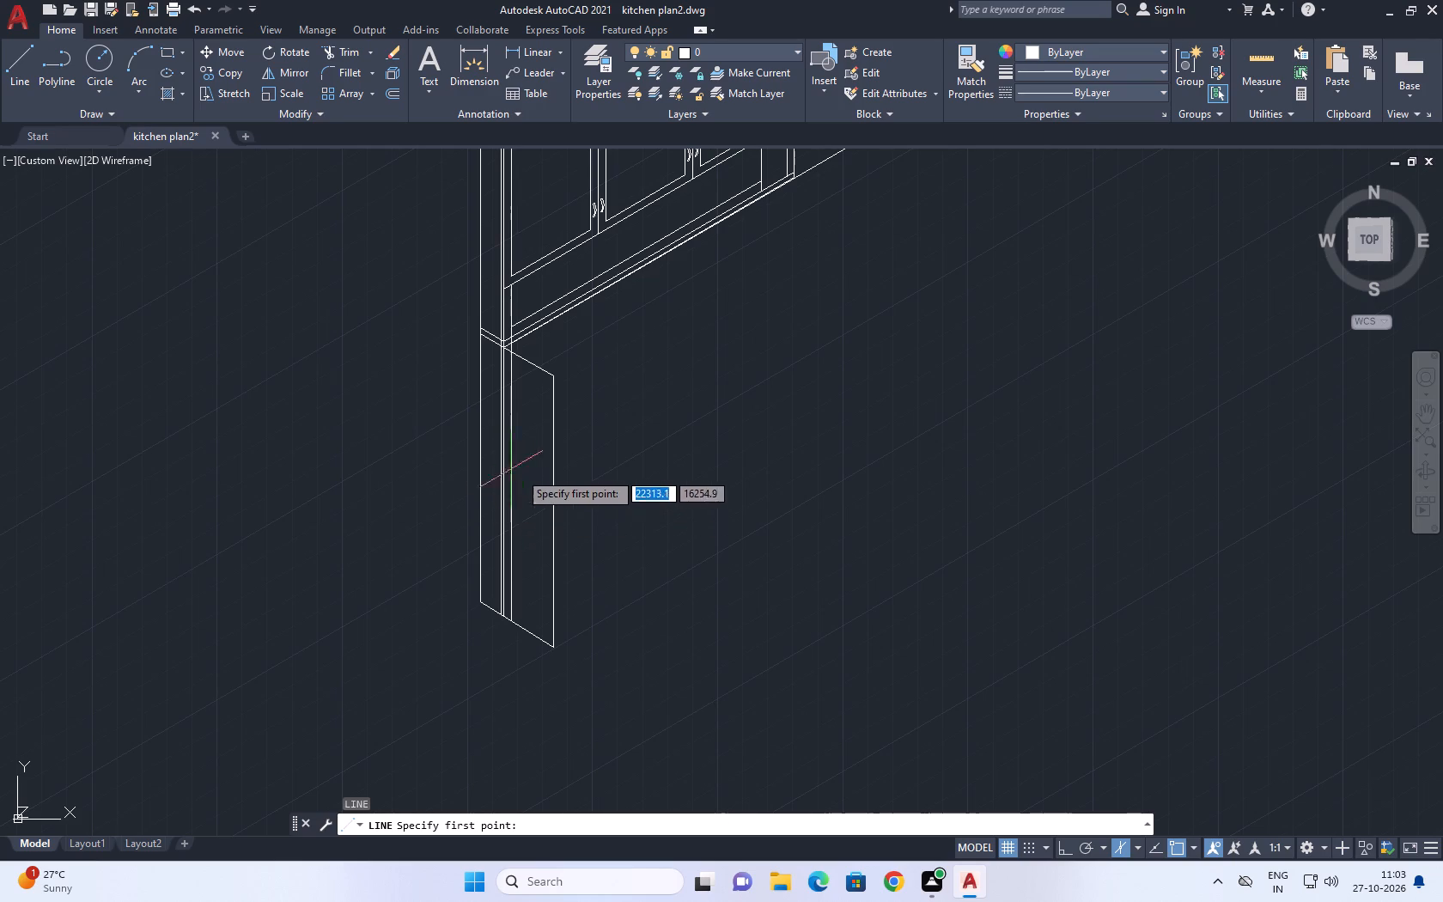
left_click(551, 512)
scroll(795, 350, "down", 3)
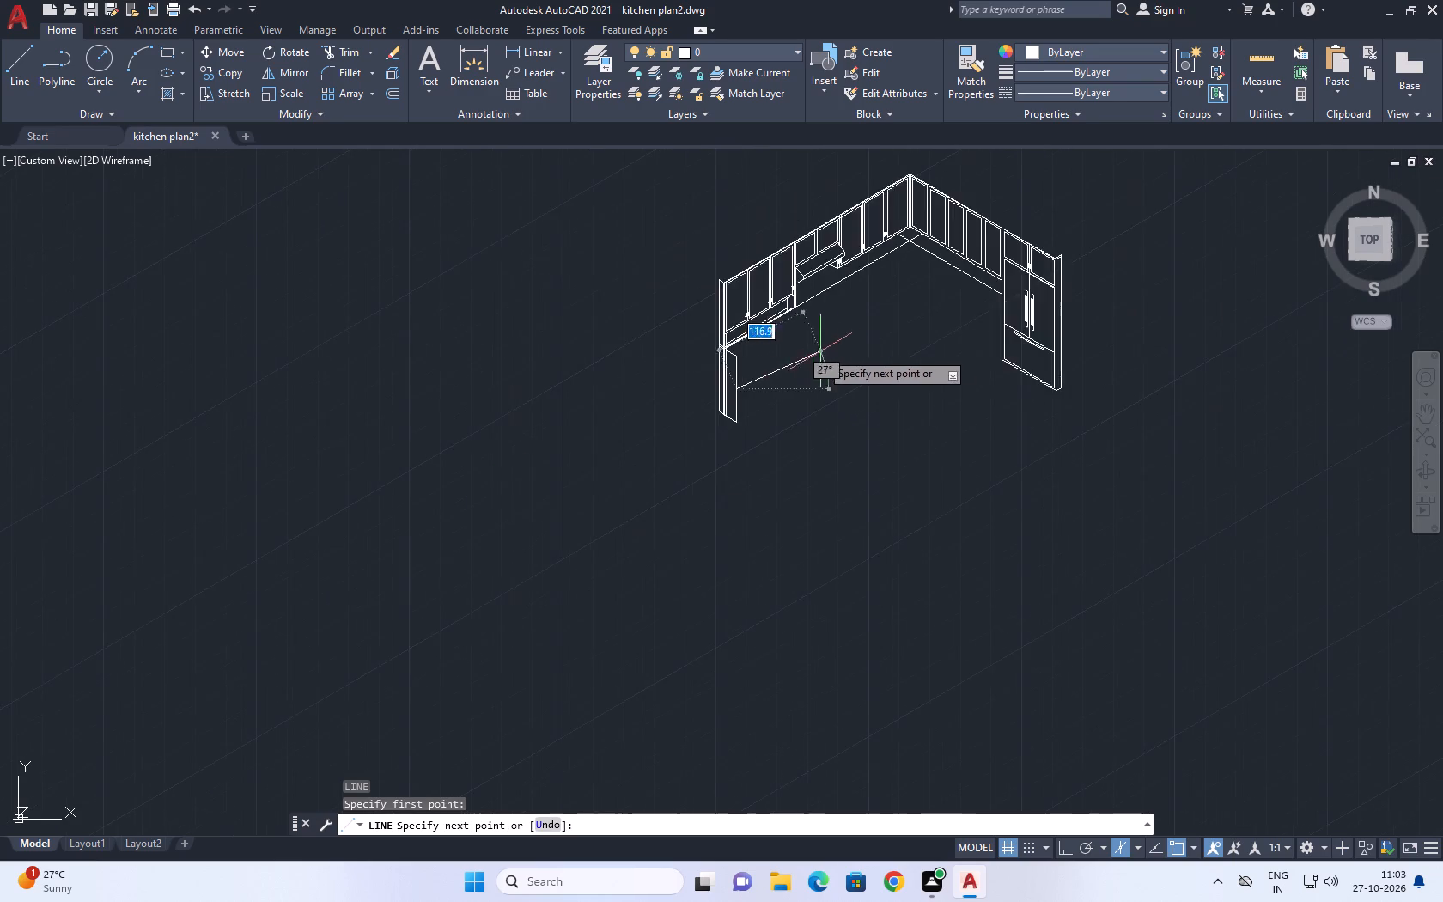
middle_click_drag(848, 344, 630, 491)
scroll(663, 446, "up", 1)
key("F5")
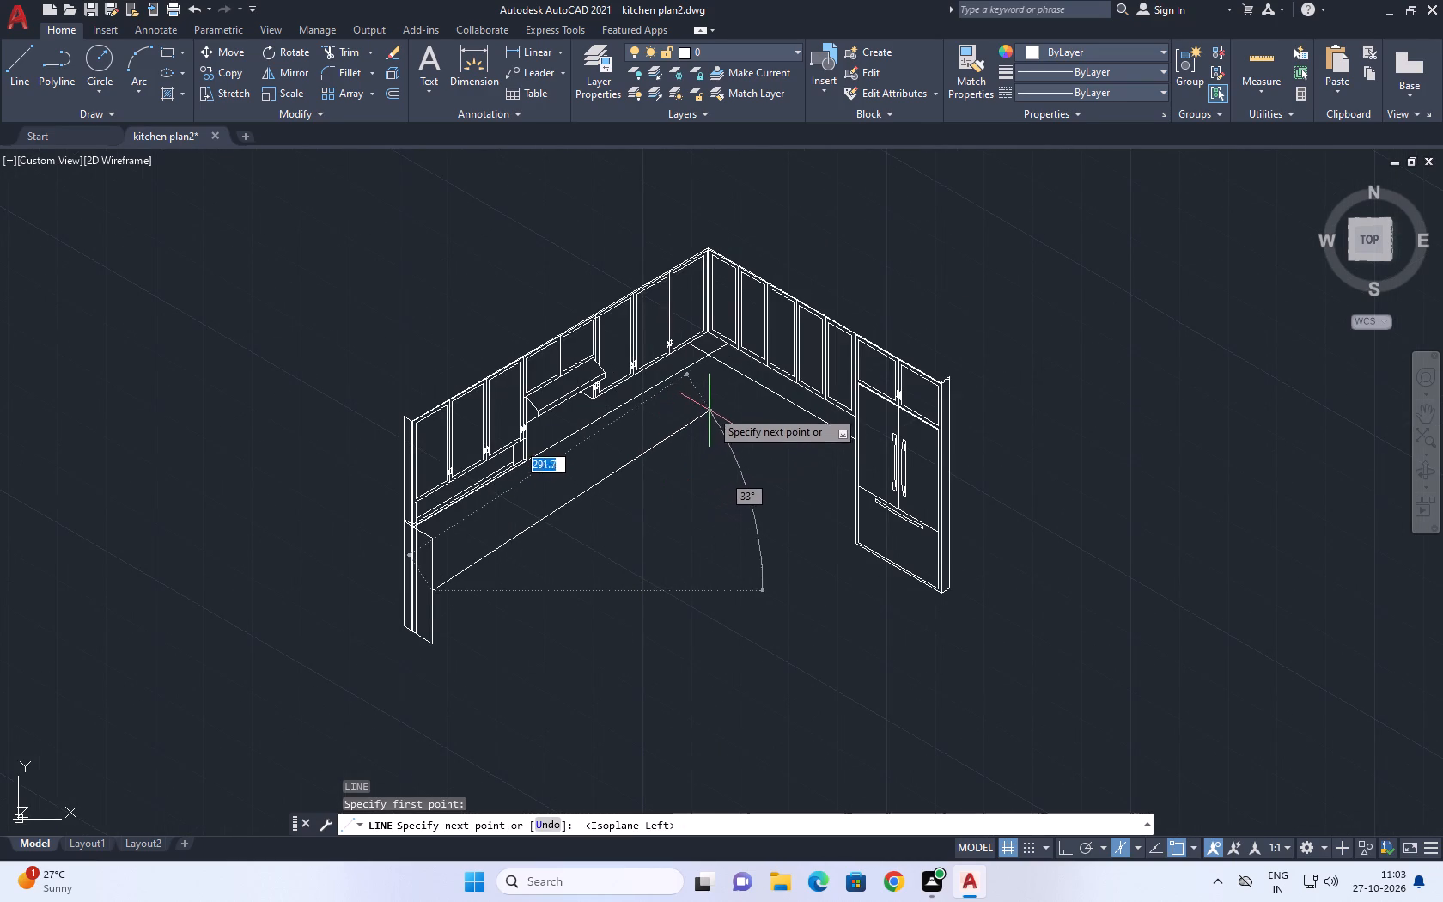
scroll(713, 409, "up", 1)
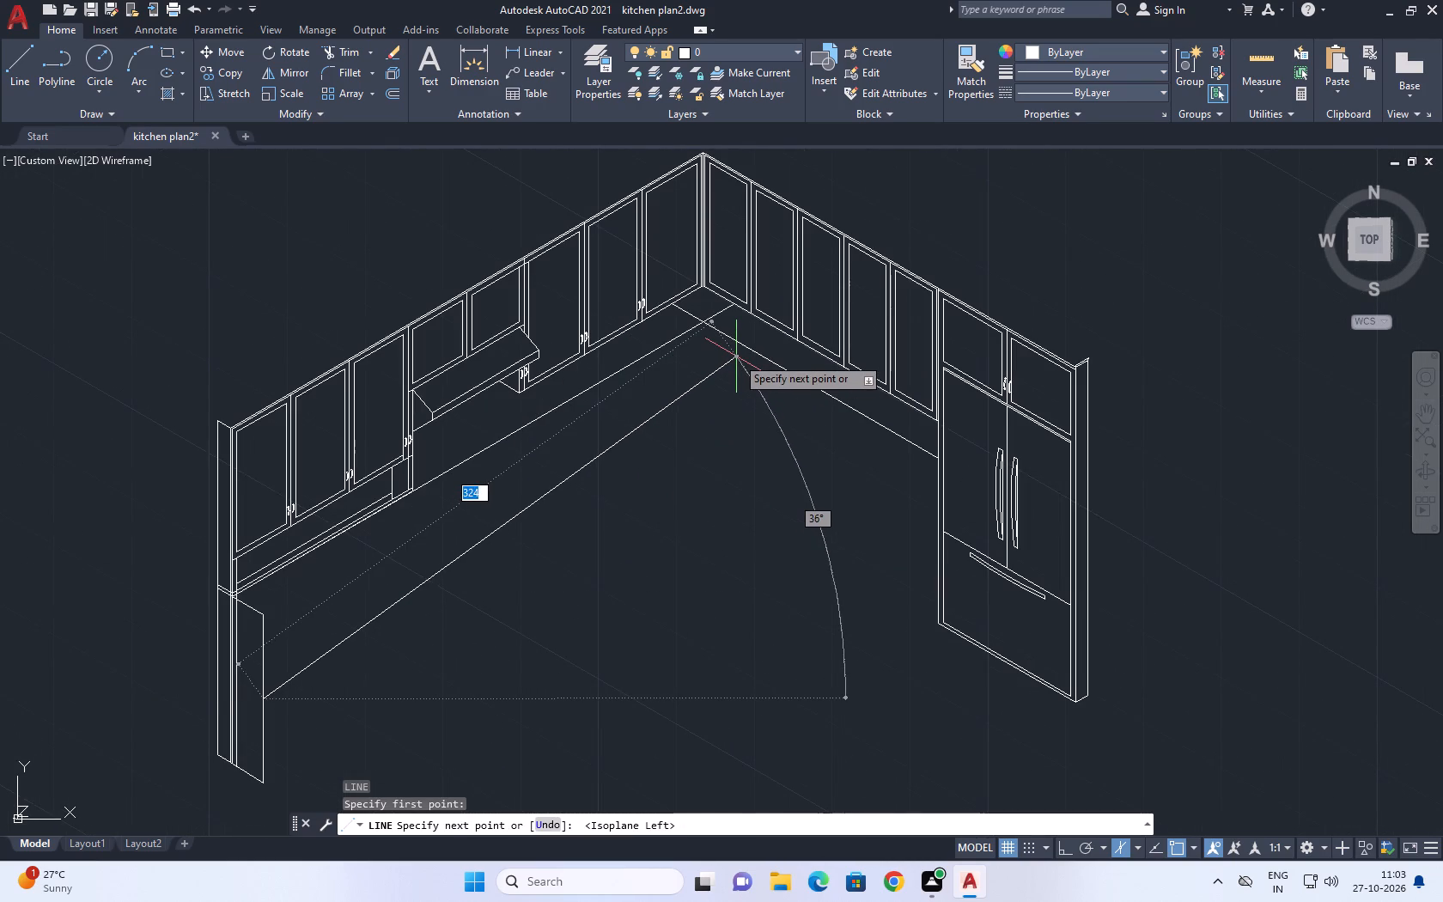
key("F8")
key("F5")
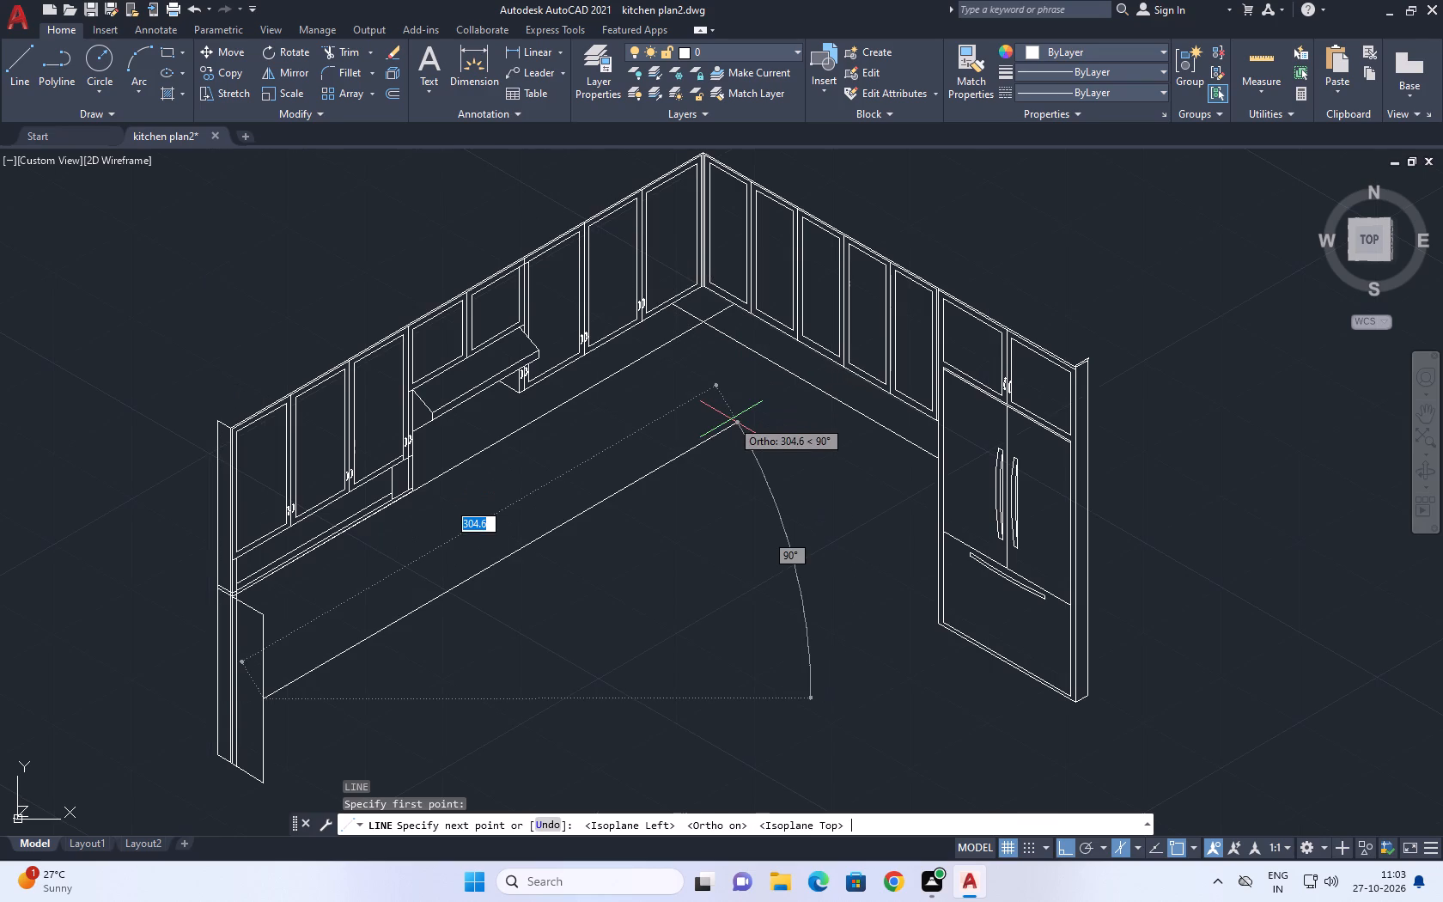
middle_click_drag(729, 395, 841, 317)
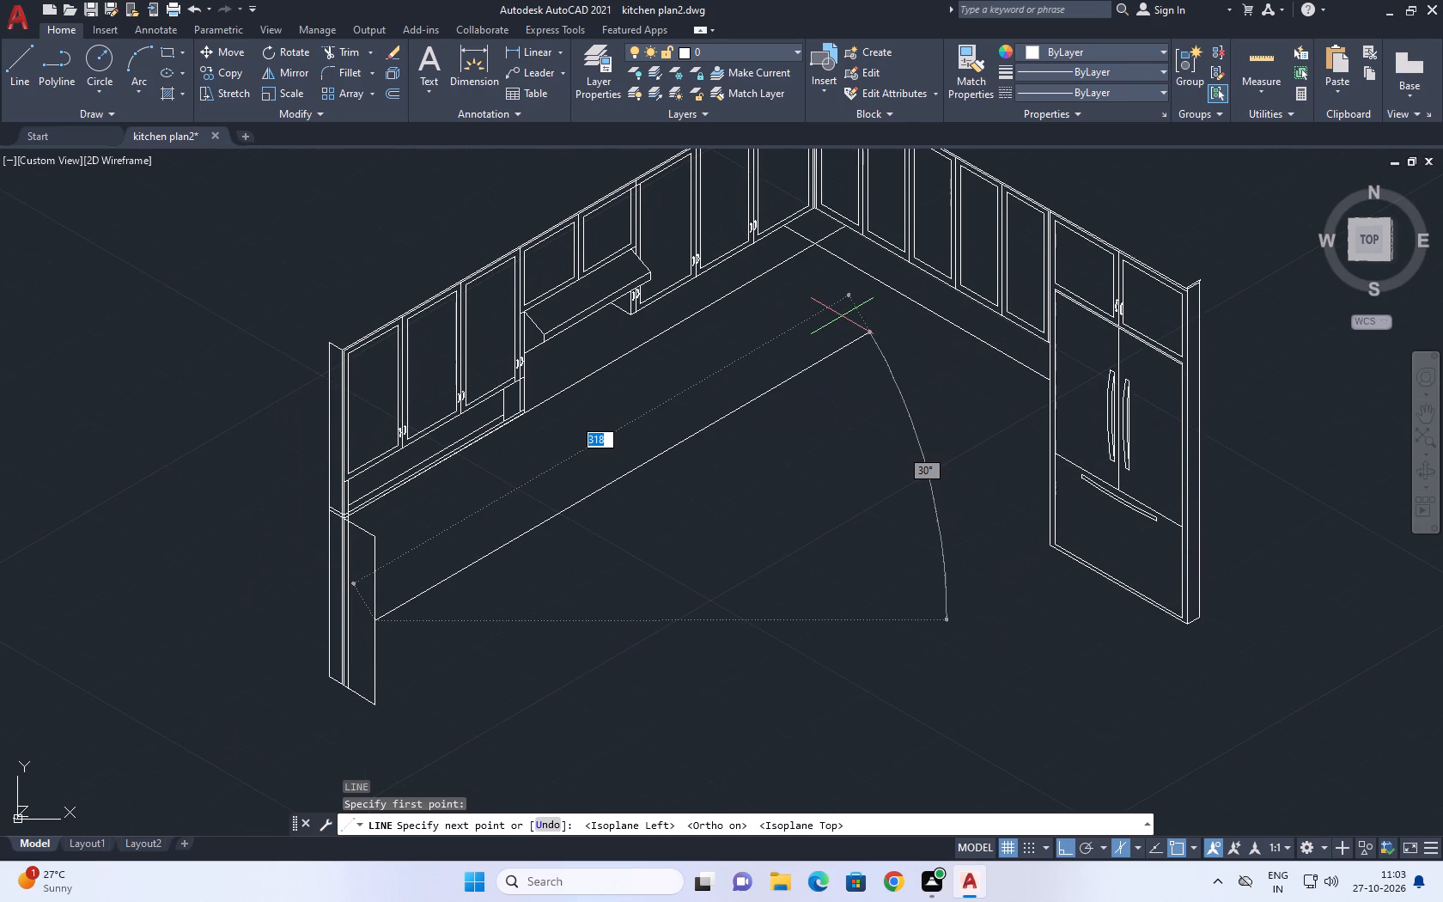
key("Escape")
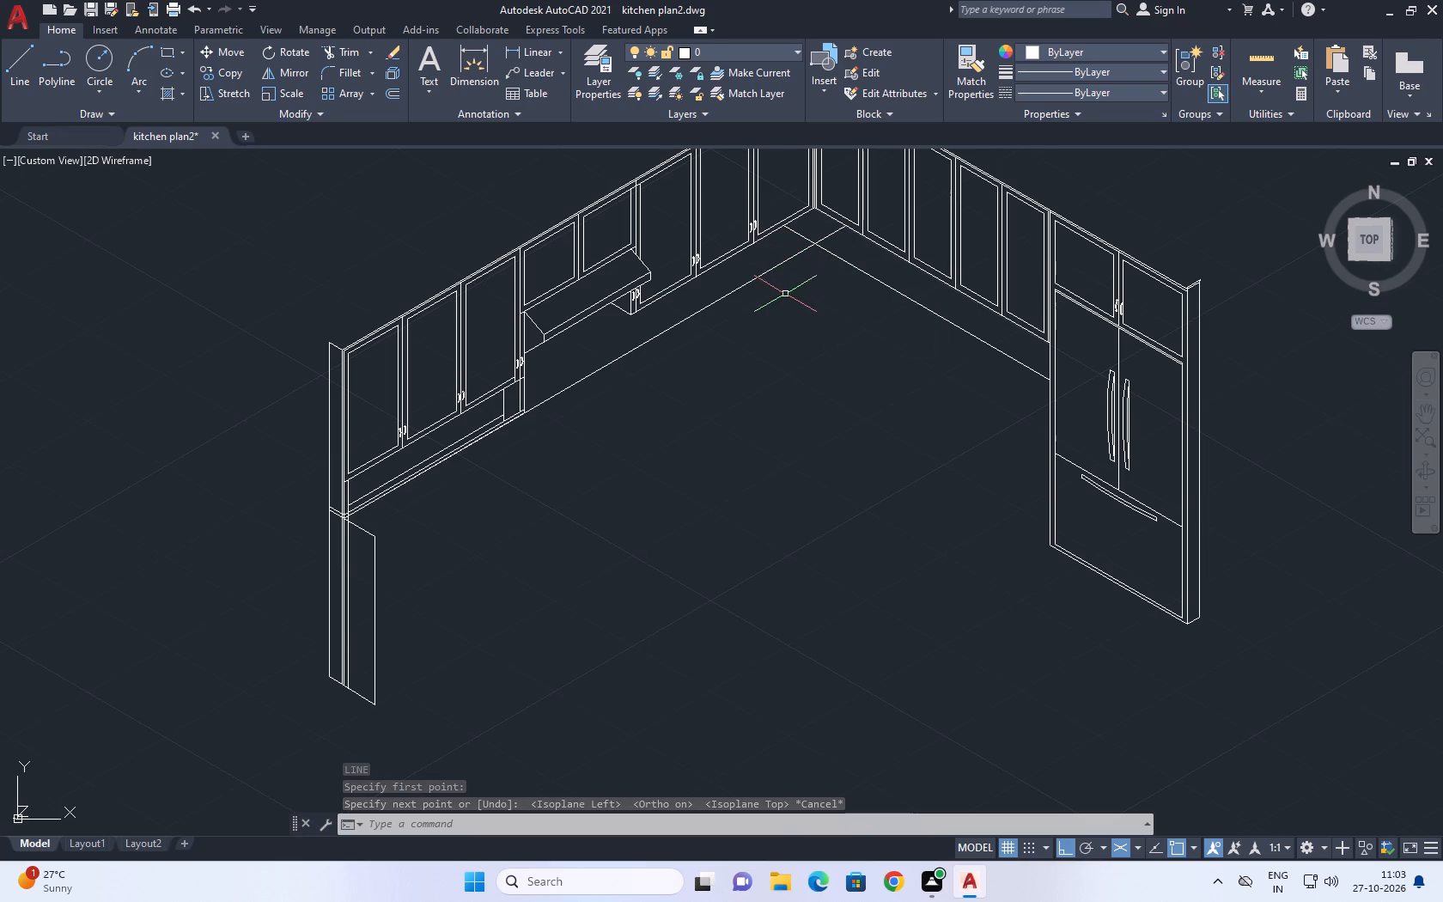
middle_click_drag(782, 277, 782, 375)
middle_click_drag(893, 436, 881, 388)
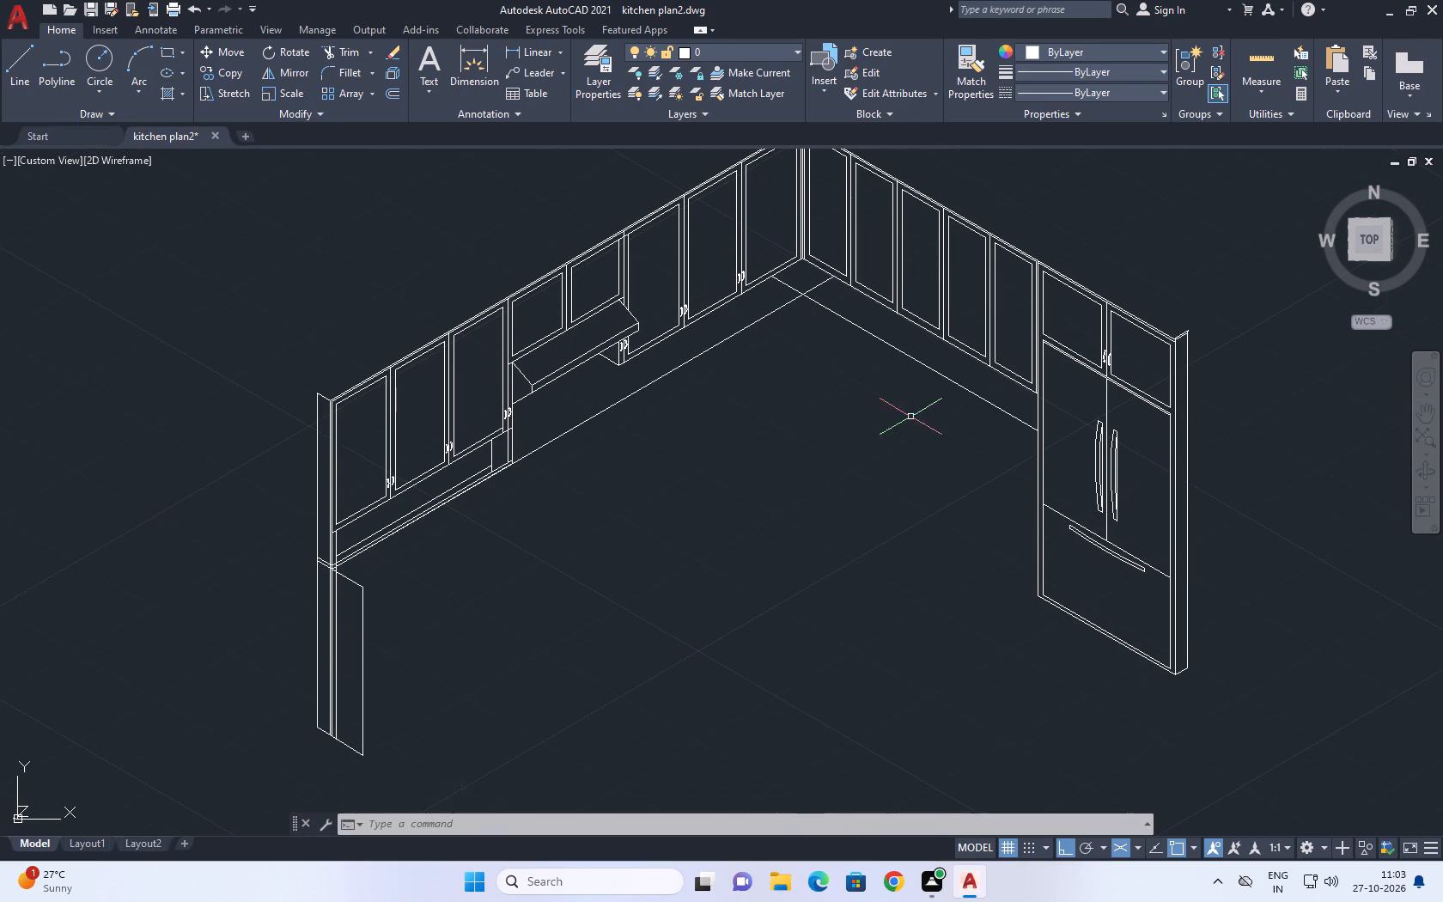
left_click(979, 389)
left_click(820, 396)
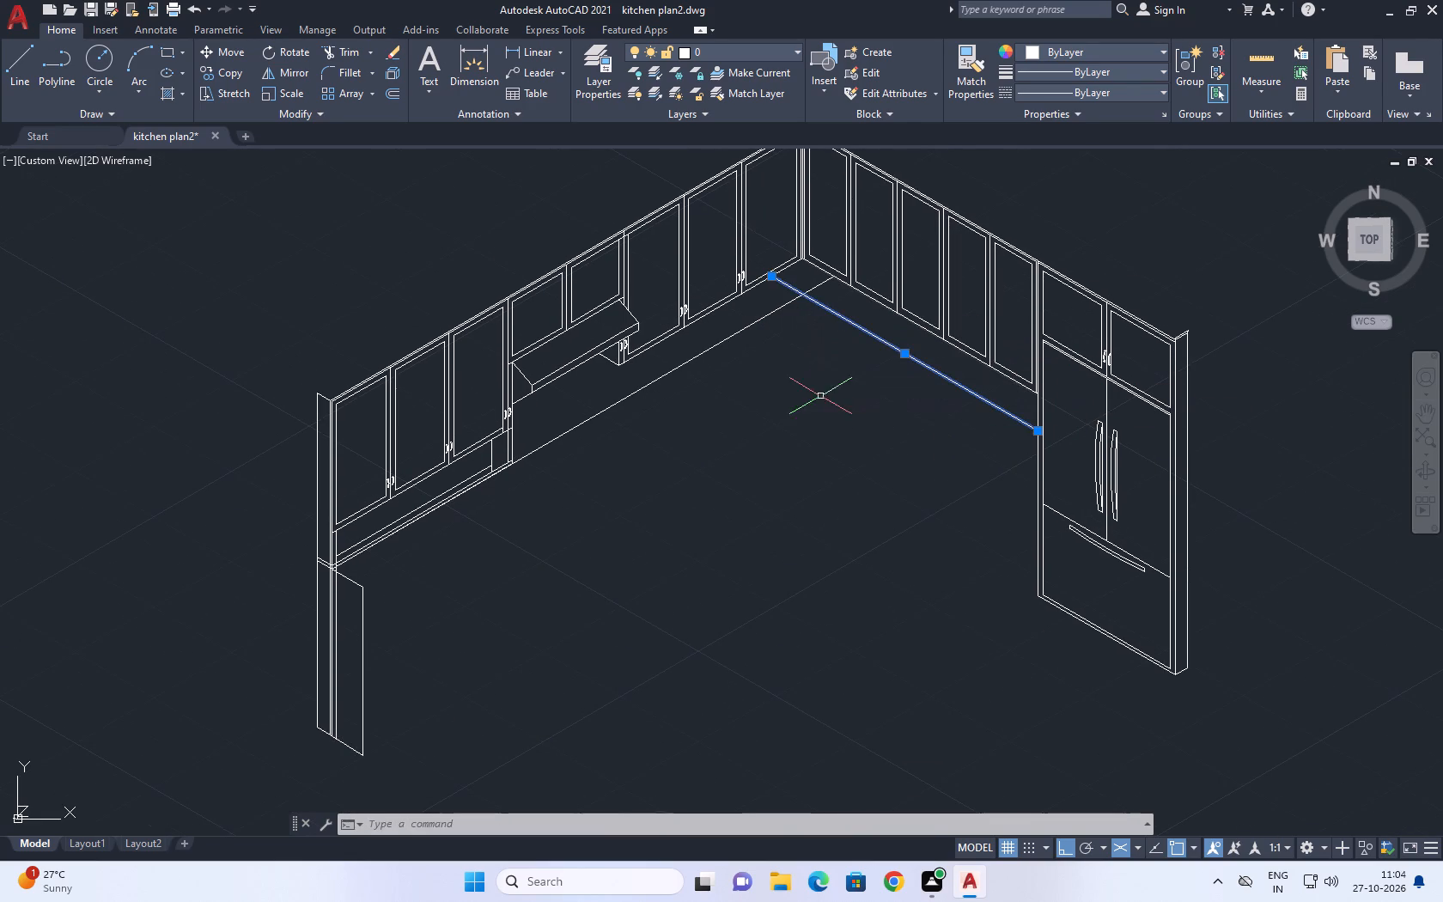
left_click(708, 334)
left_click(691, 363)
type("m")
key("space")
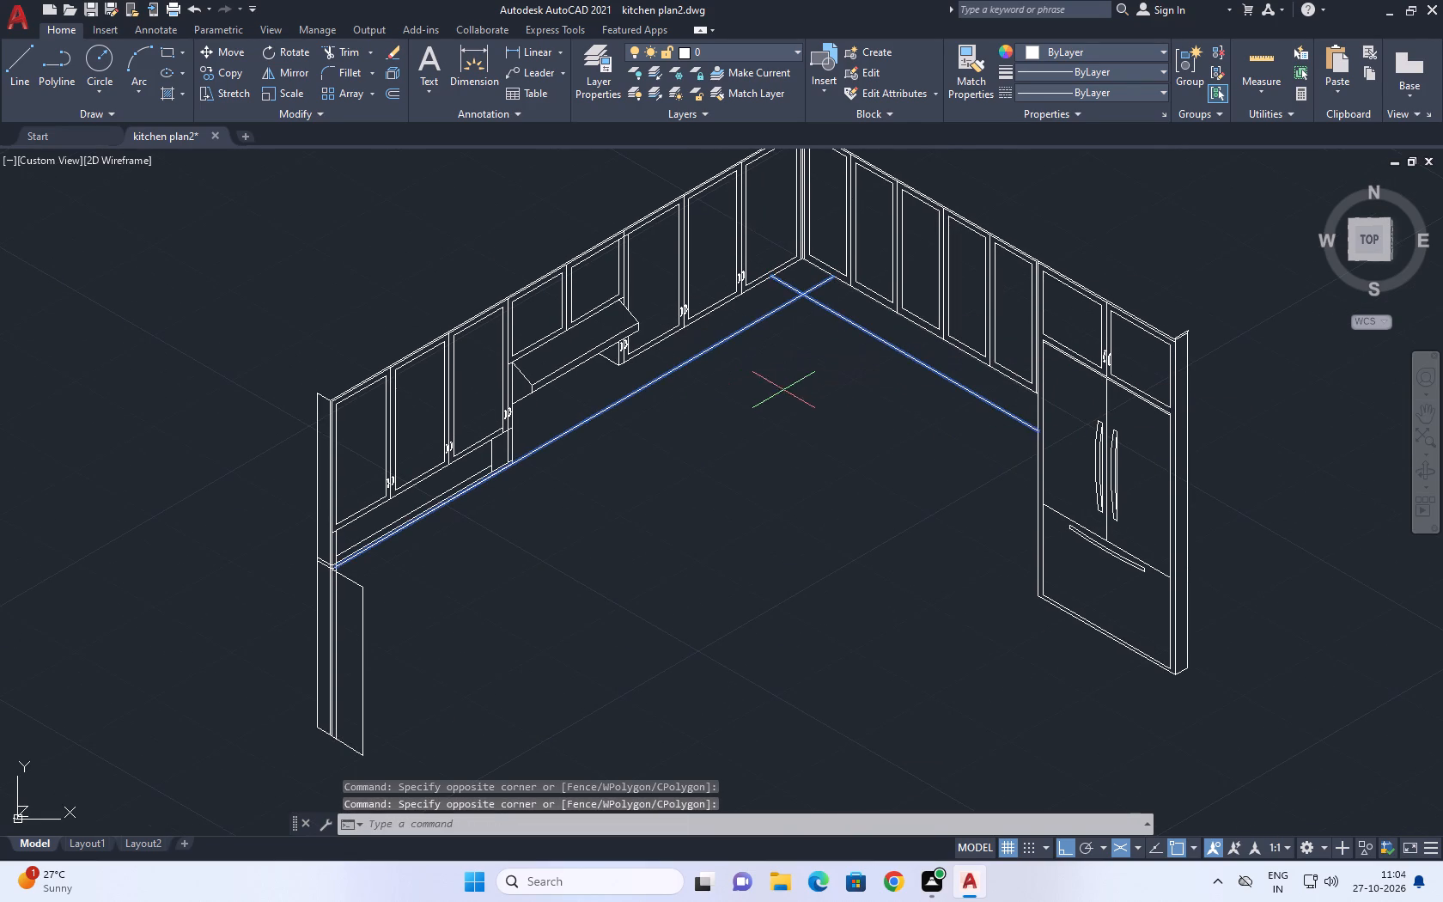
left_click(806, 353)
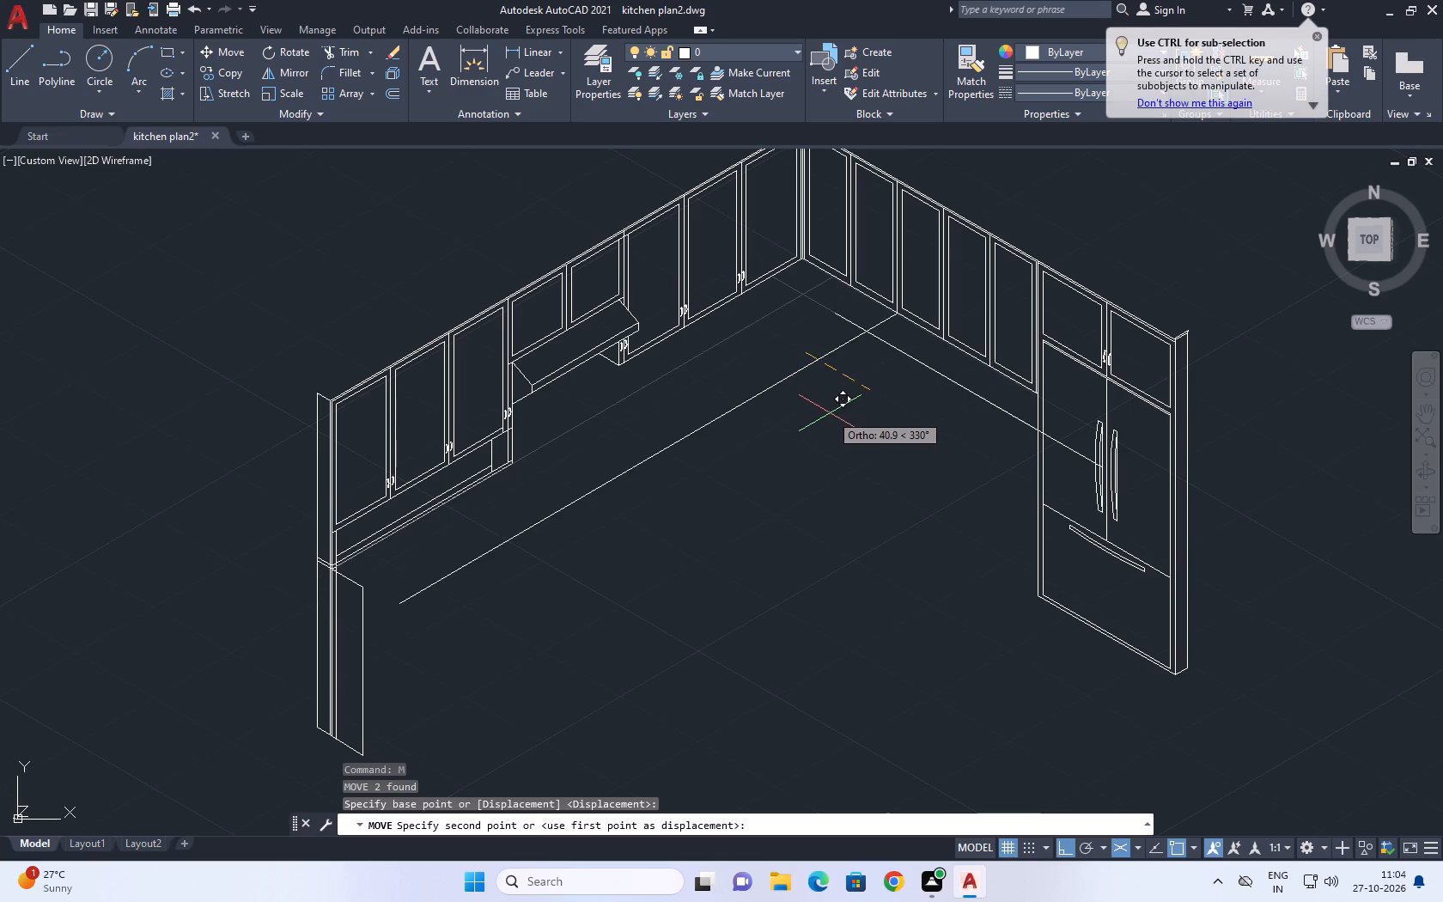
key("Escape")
Move the long line beneath the refrigerator-side wall cabinets straight down by 20 on the right isoplane.
left_click(883, 331)
left_click(865, 363)
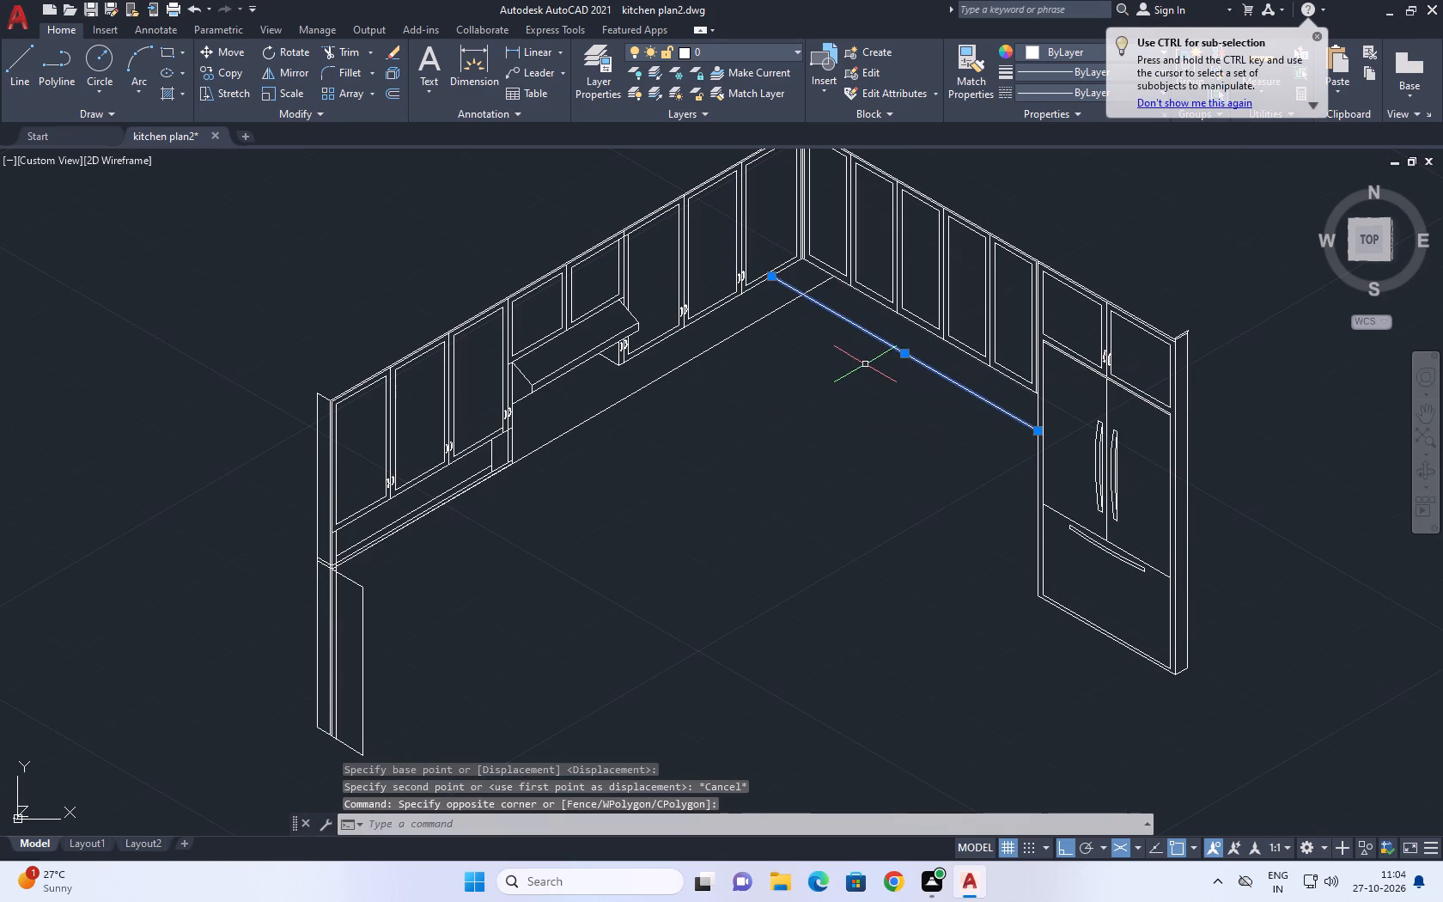
type("m")
key("space")
left_click(861, 379)
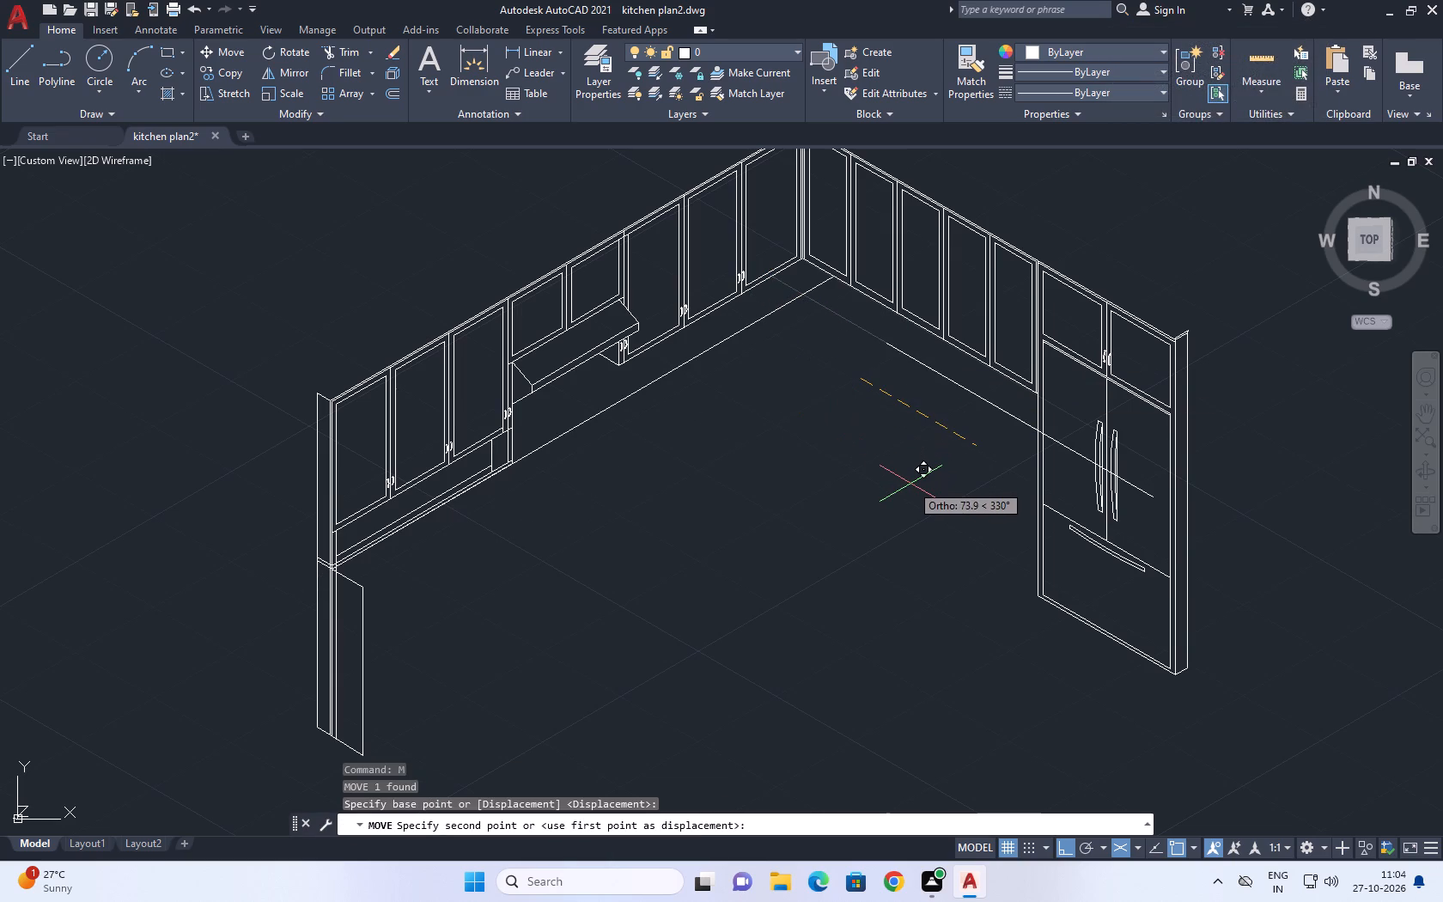
key("F5")
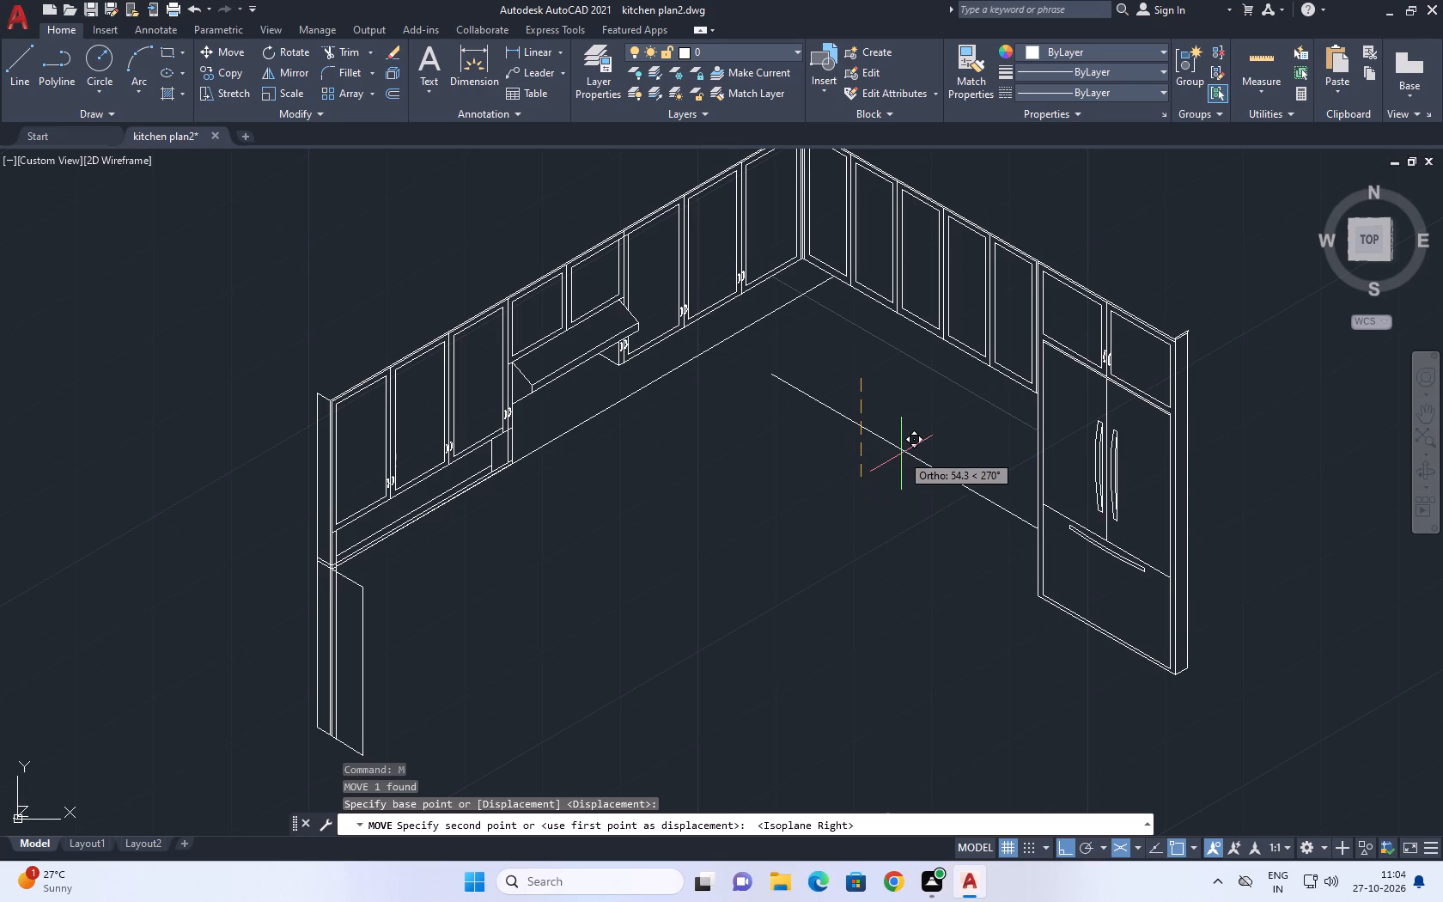
type("20")
key("Return")
Move the long line beneath the hood-side wall cabinets by 20 along the 330° direction on the left isoplane.
left_click(748, 323)
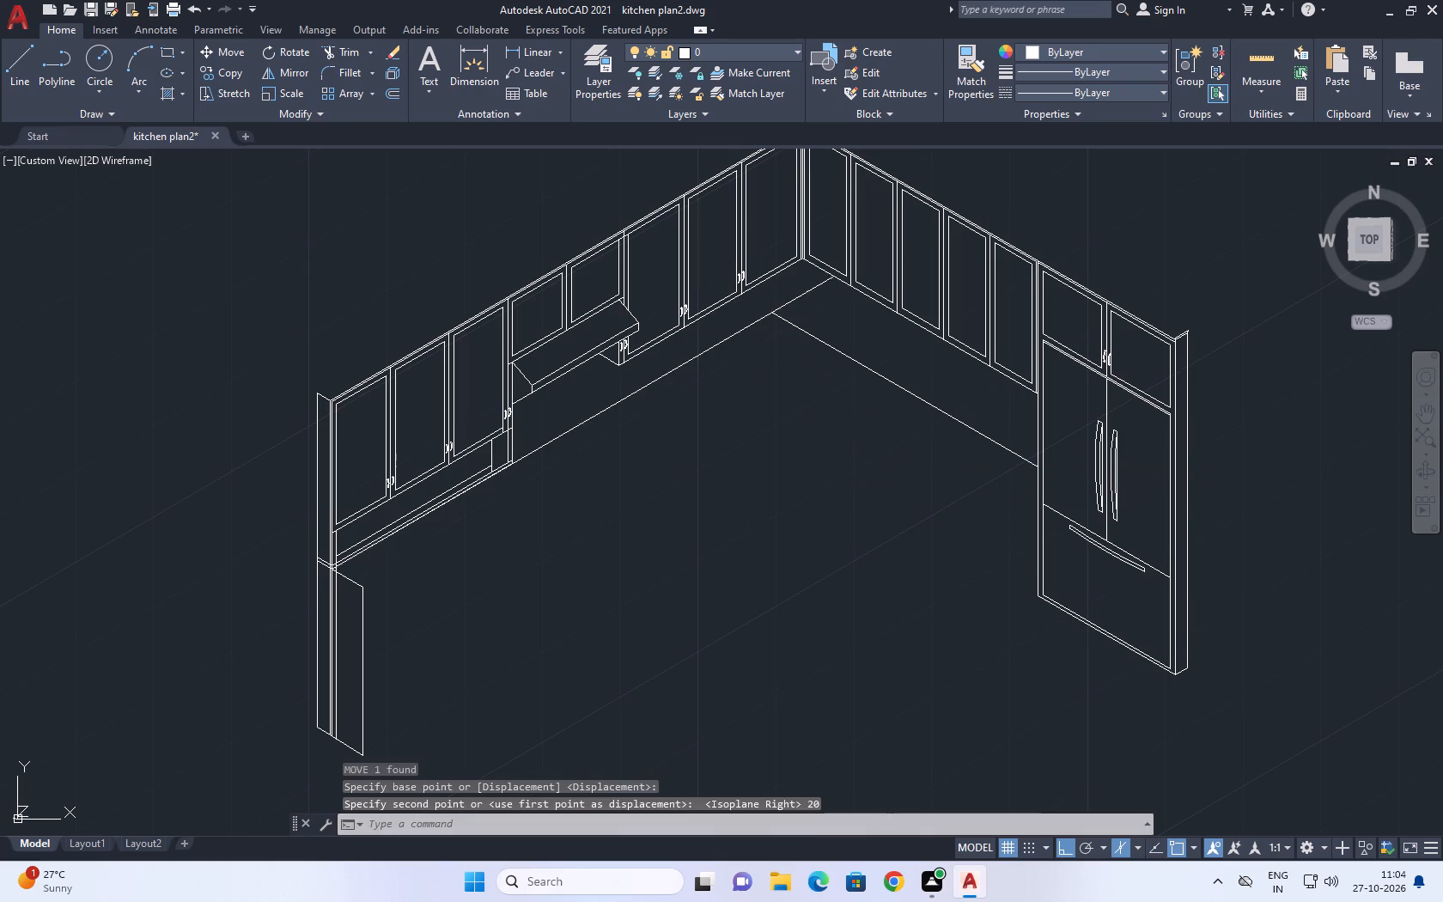
type("m")
key("space")
left_click(733, 347)
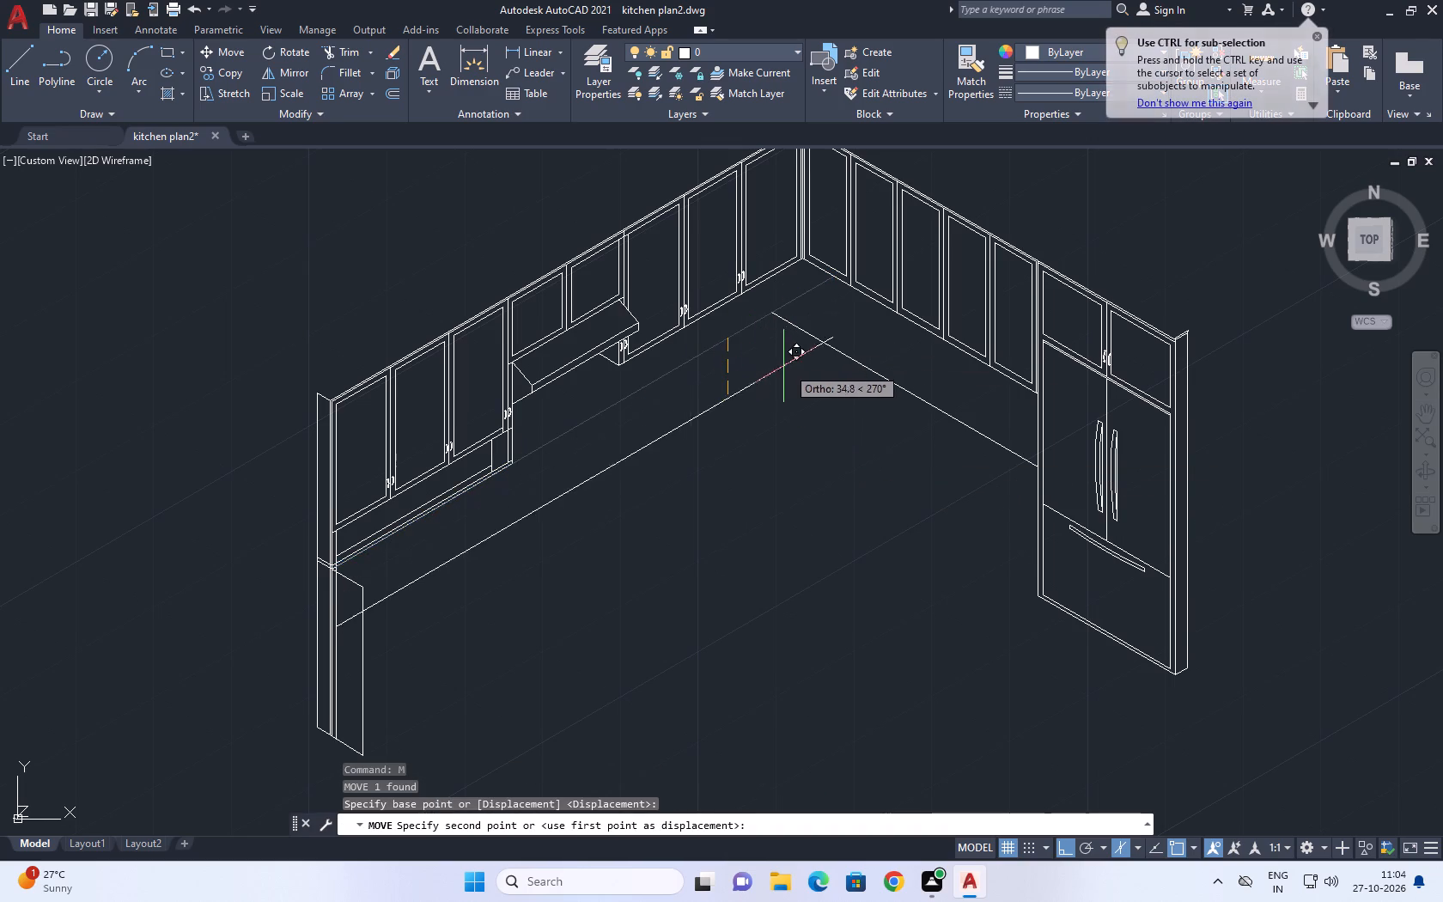
key("F5")
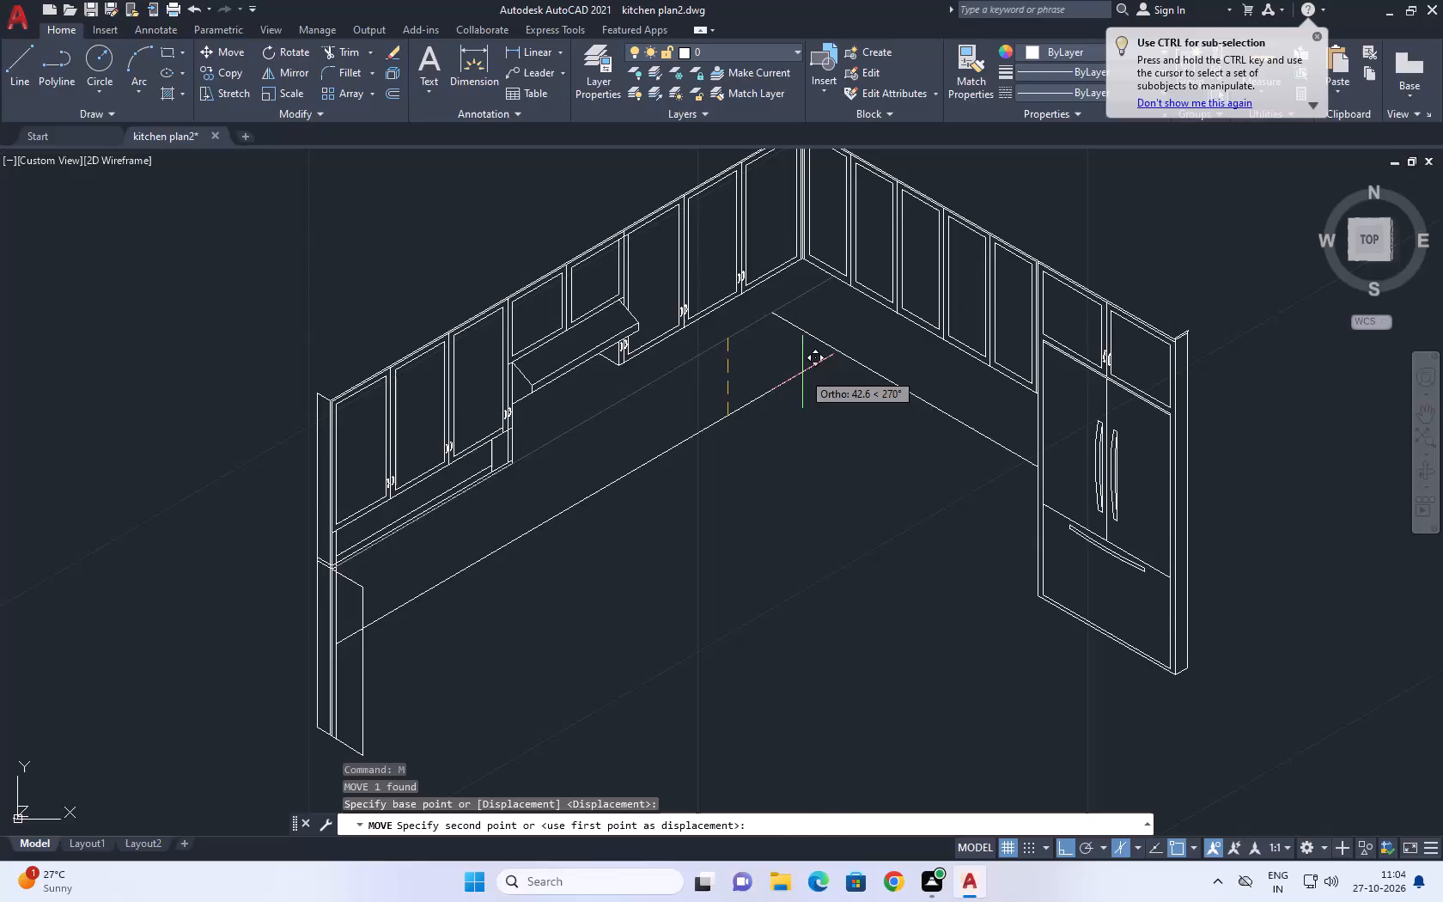
type("20")
key("Return")
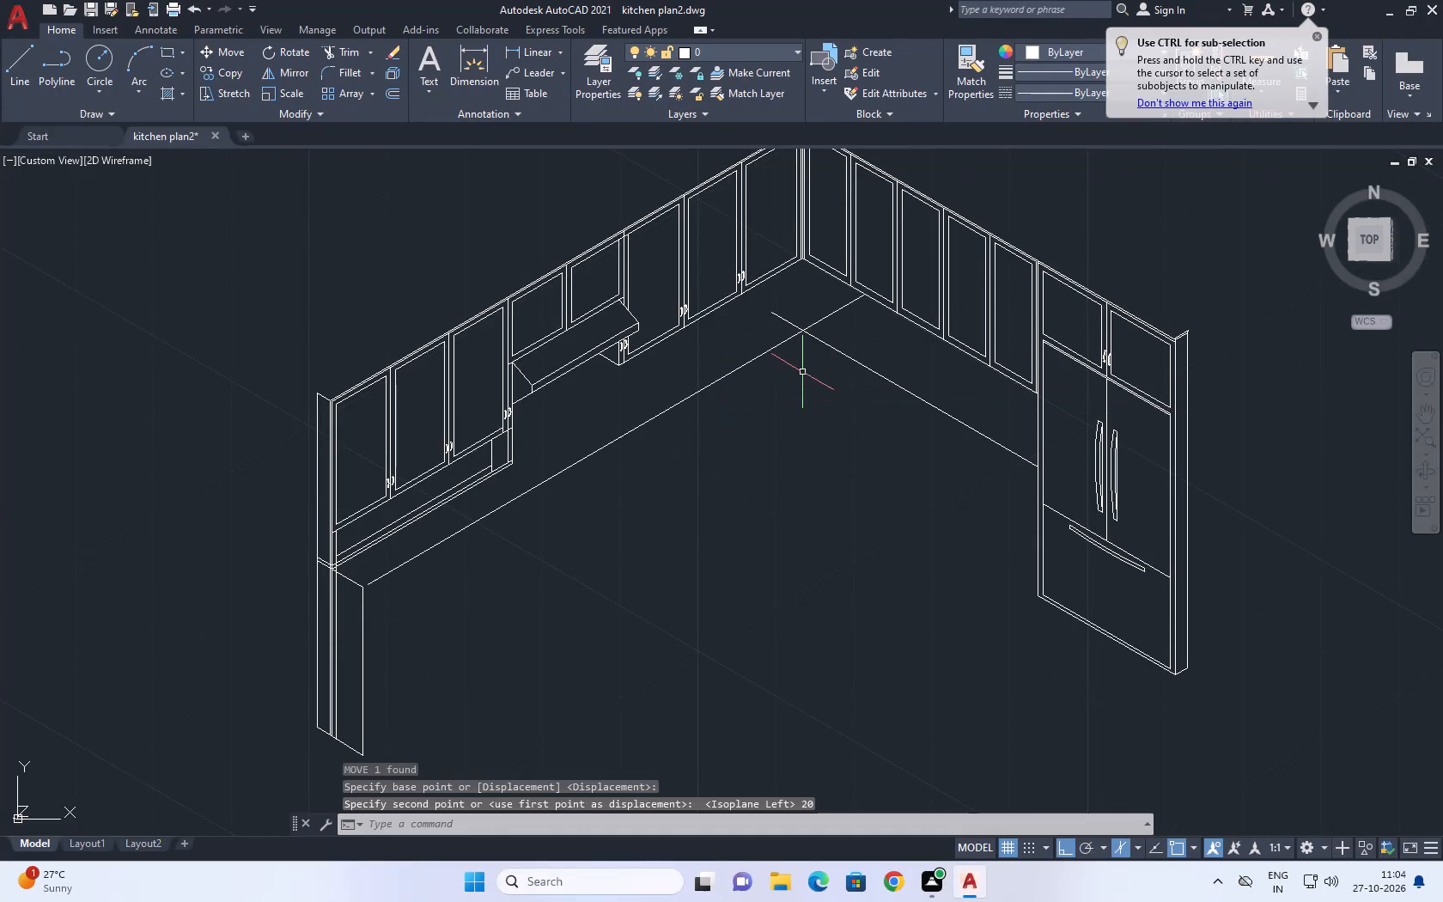
Trim both overhangs where the two moved lines cross beneath the corner cabinets.
middle_click_drag(775, 414, 780, 442)
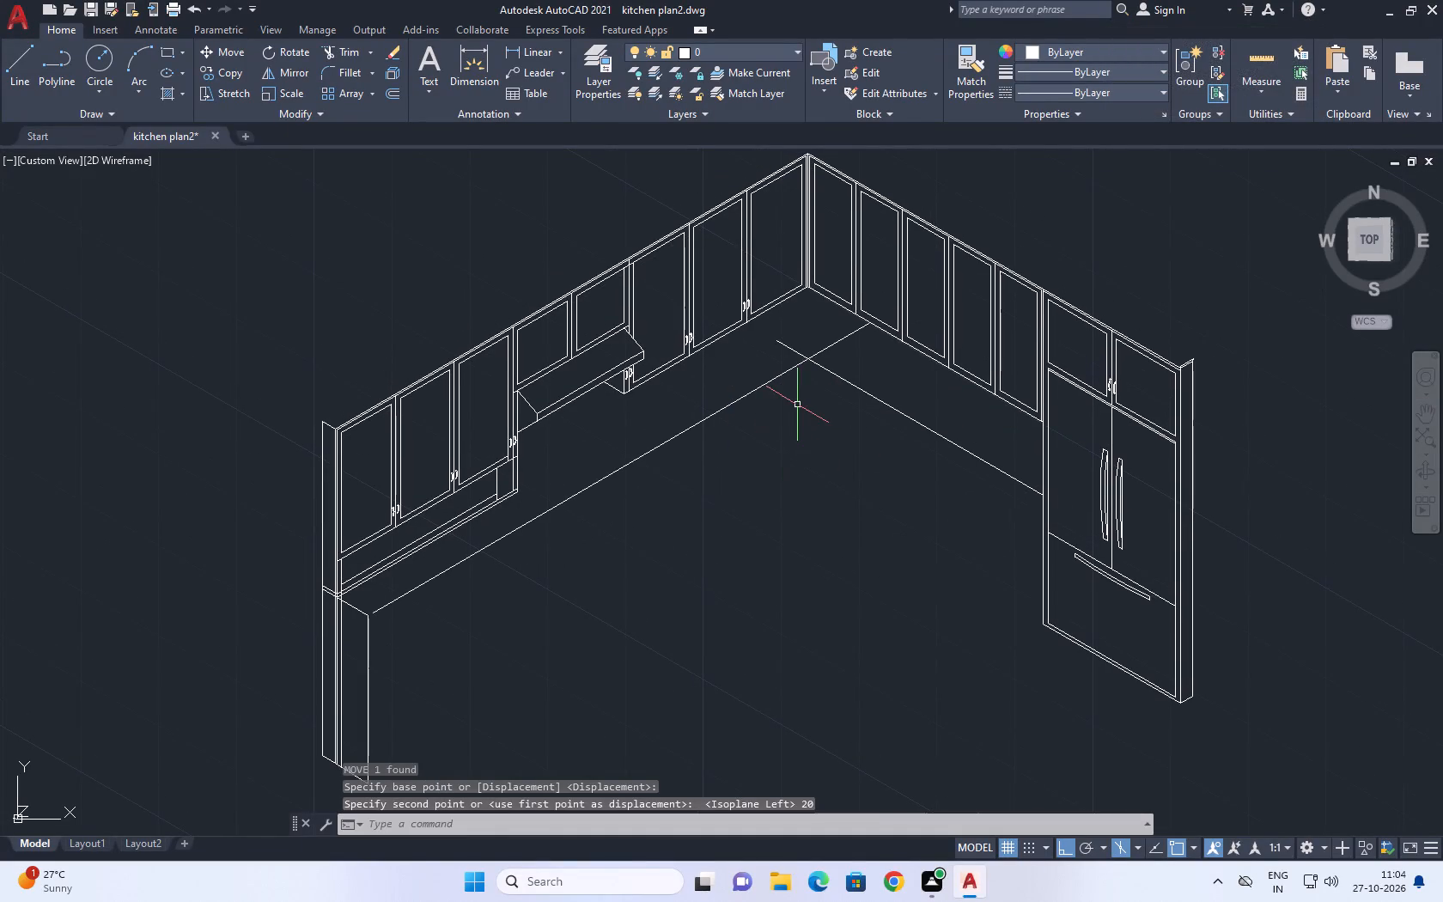
type("tr")
key("space")
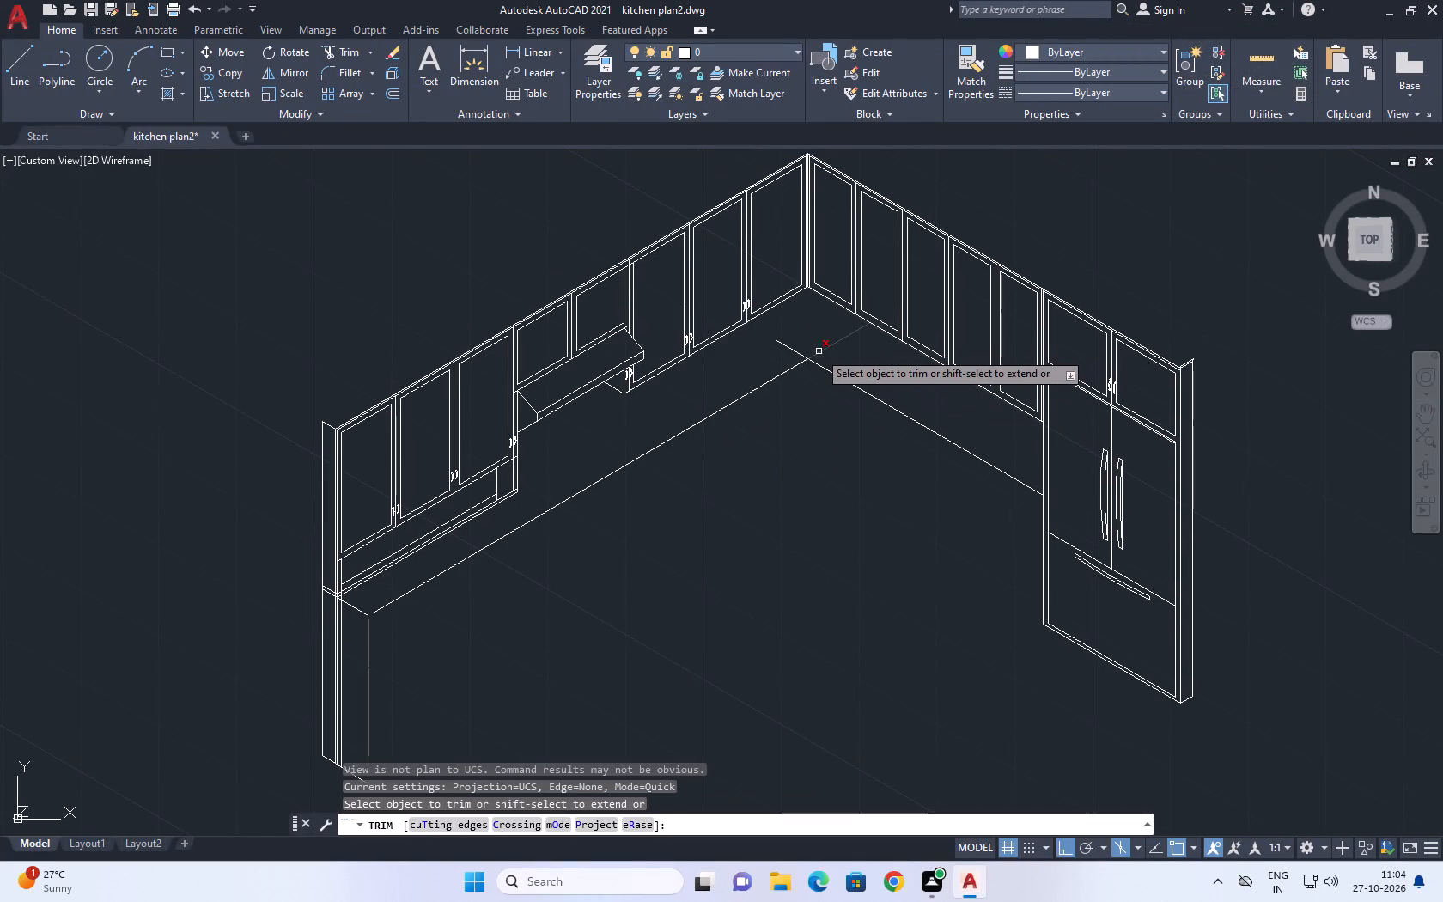
left_click(819, 351)
left_click(791, 349)
key("Escape")
middle_click_drag(813, 545, 1081, 442)
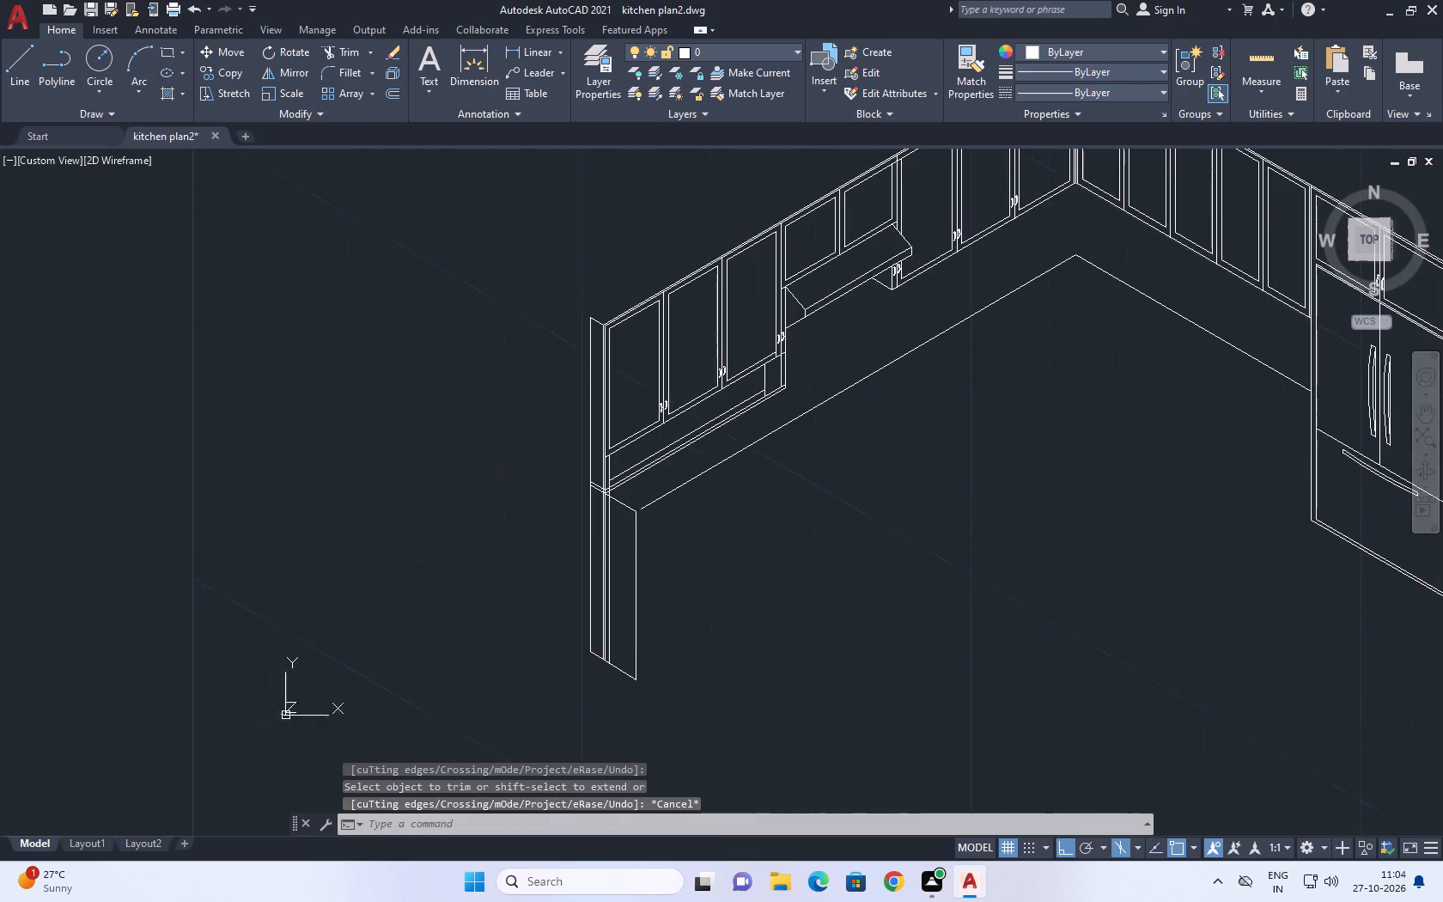
Extend the hood-side counter line's outer end to the front corner of the tall end panel.
scroll(590, 539, "up", 2)
scroll(688, 488, "up", 2)
type("ex")
key("space")
left_click(687, 441)
left_click(703, 480)
key("Escape")
scroll(638, 457, "down", 4)
Copy the hood-side counter line straight down to the foot of the tall end panel.
middle_click_drag(1004, 387, 797, 455)
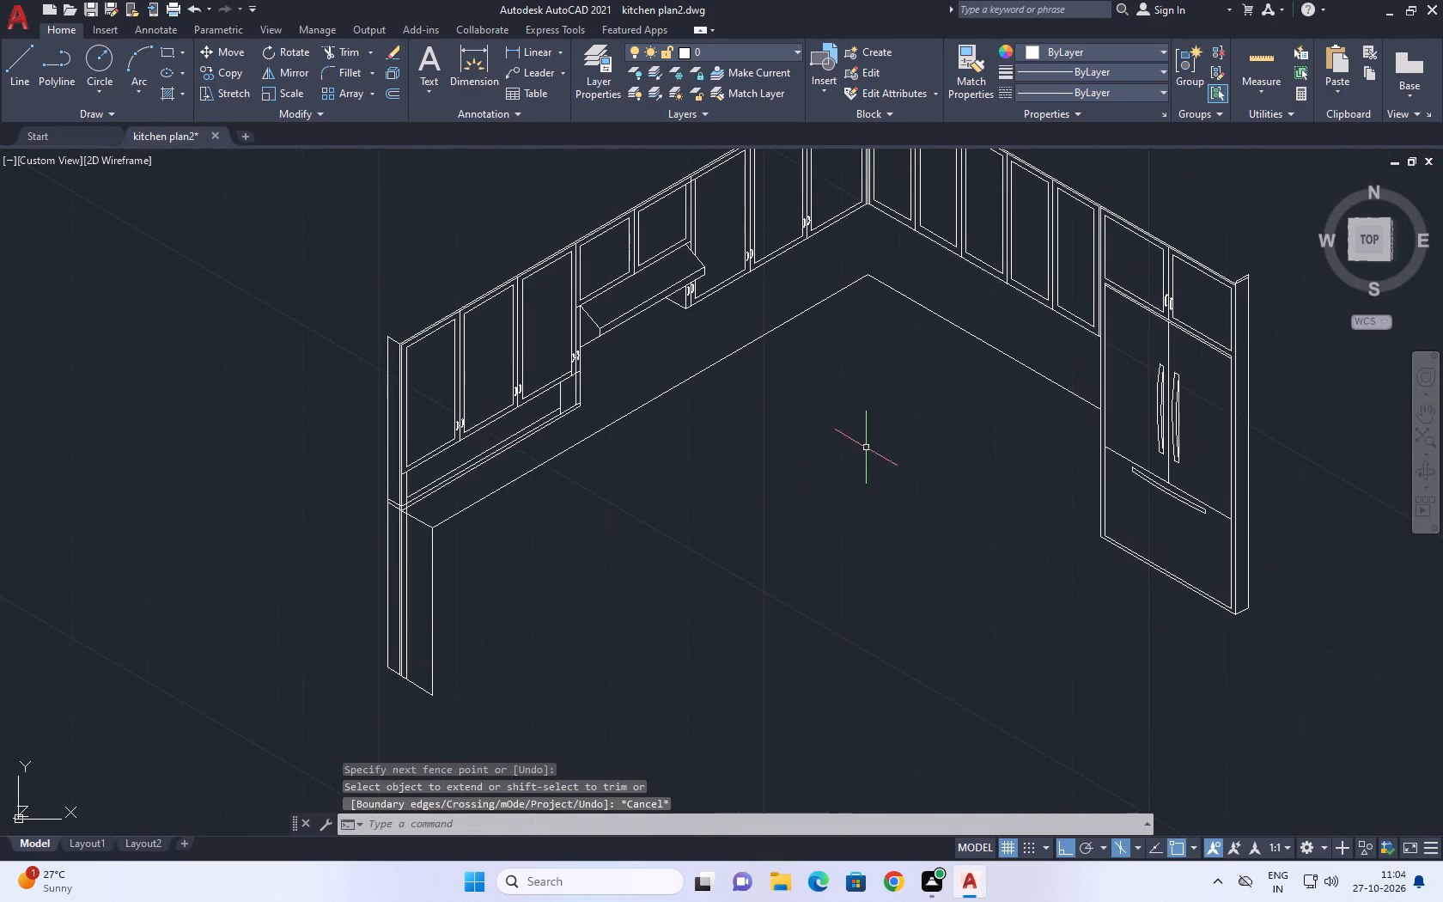
scroll(1014, 419, "up", 2)
scroll(1160, 414, "down", 3)
middle_click_drag(1038, 421, 1026, 479)
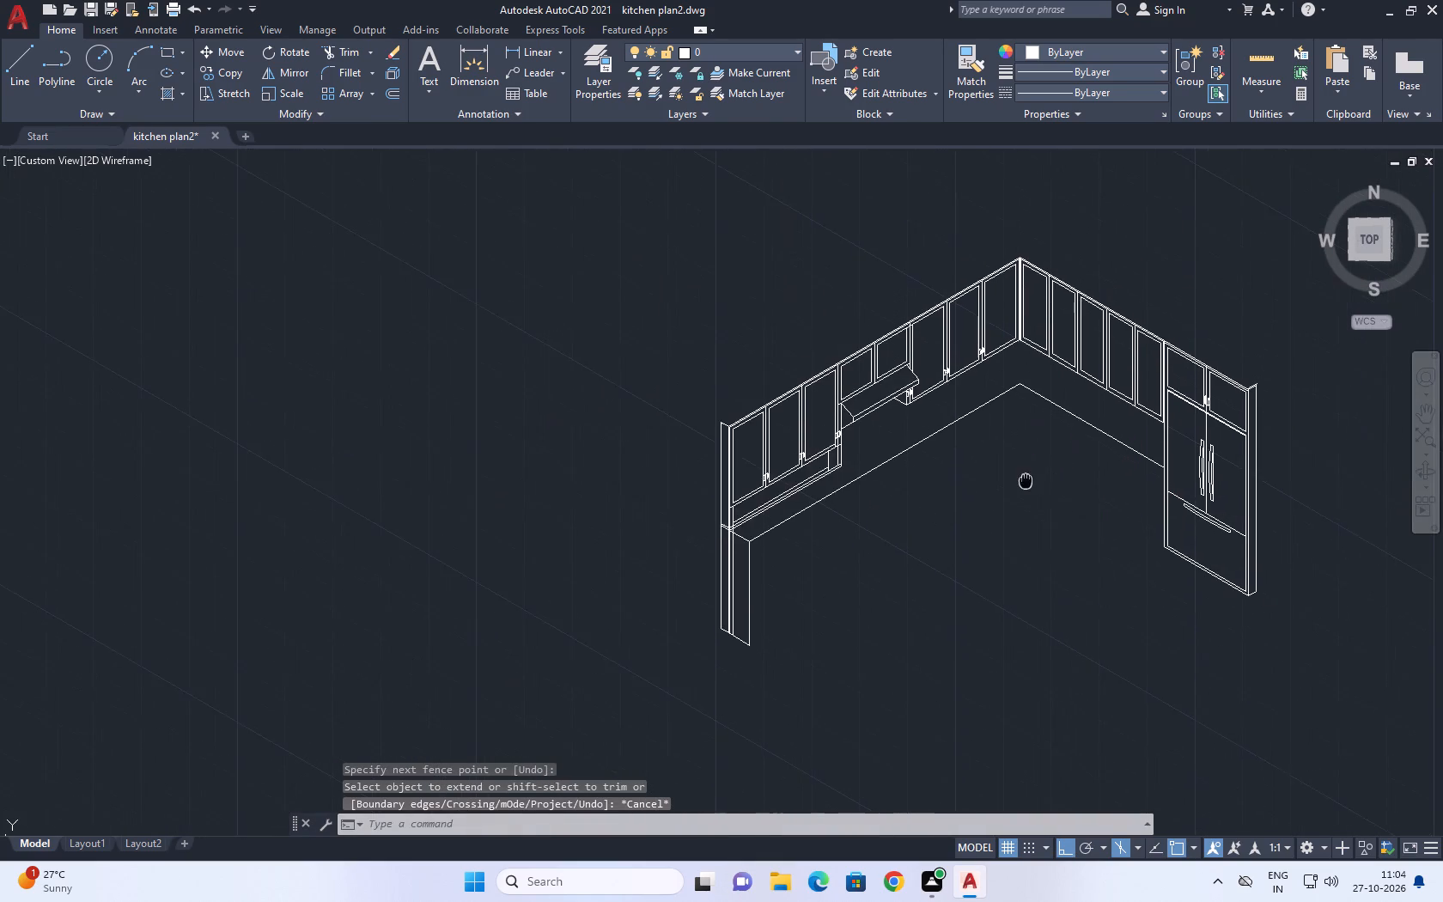
middle_click_drag(1026, 479, 975, 405)
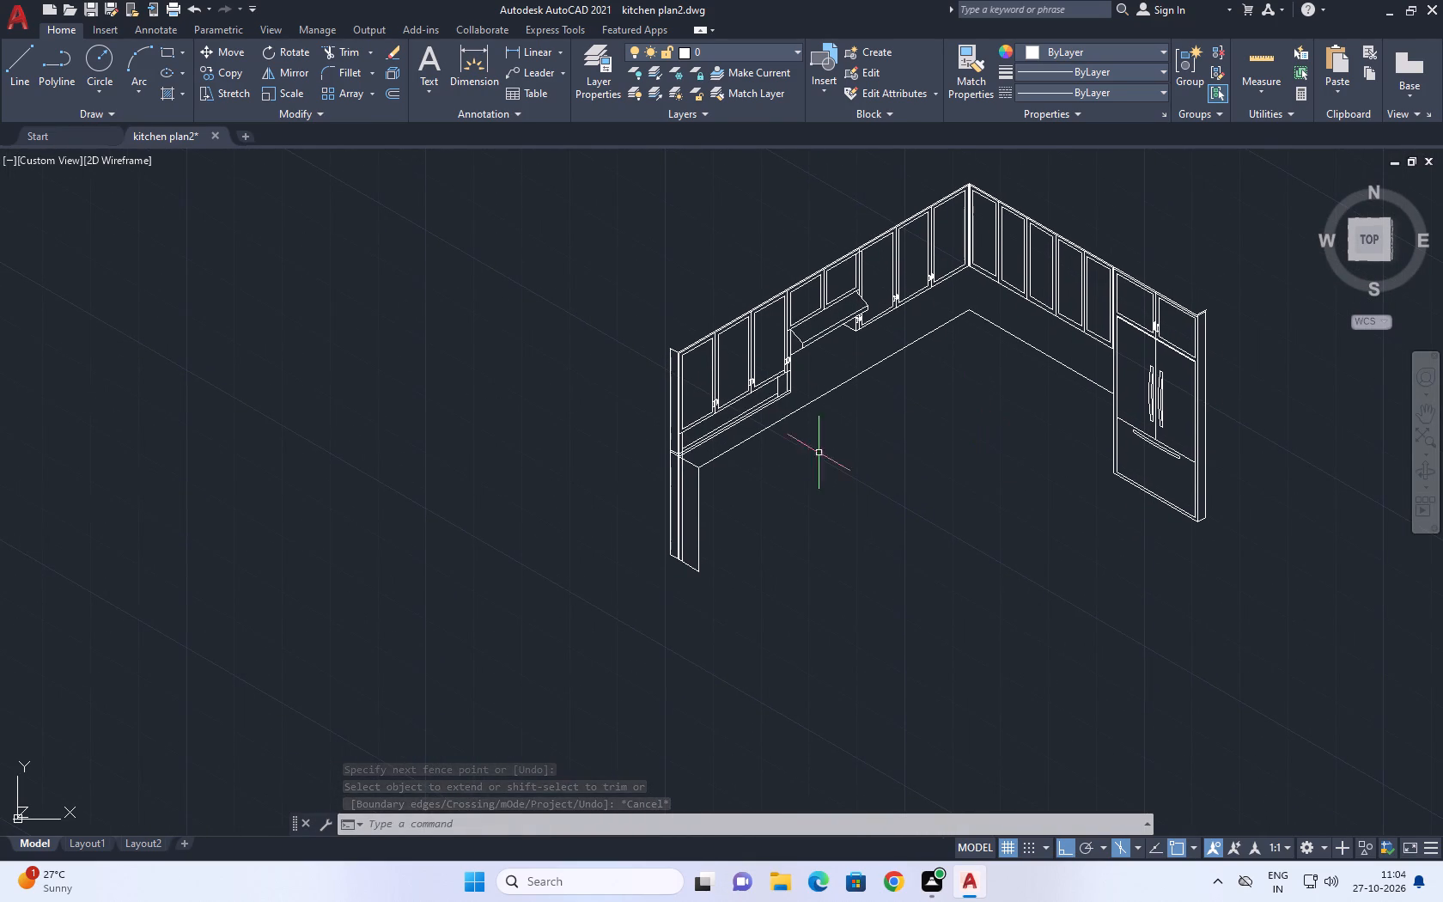
left_click(748, 437)
key("c")
type("o")
key("space")
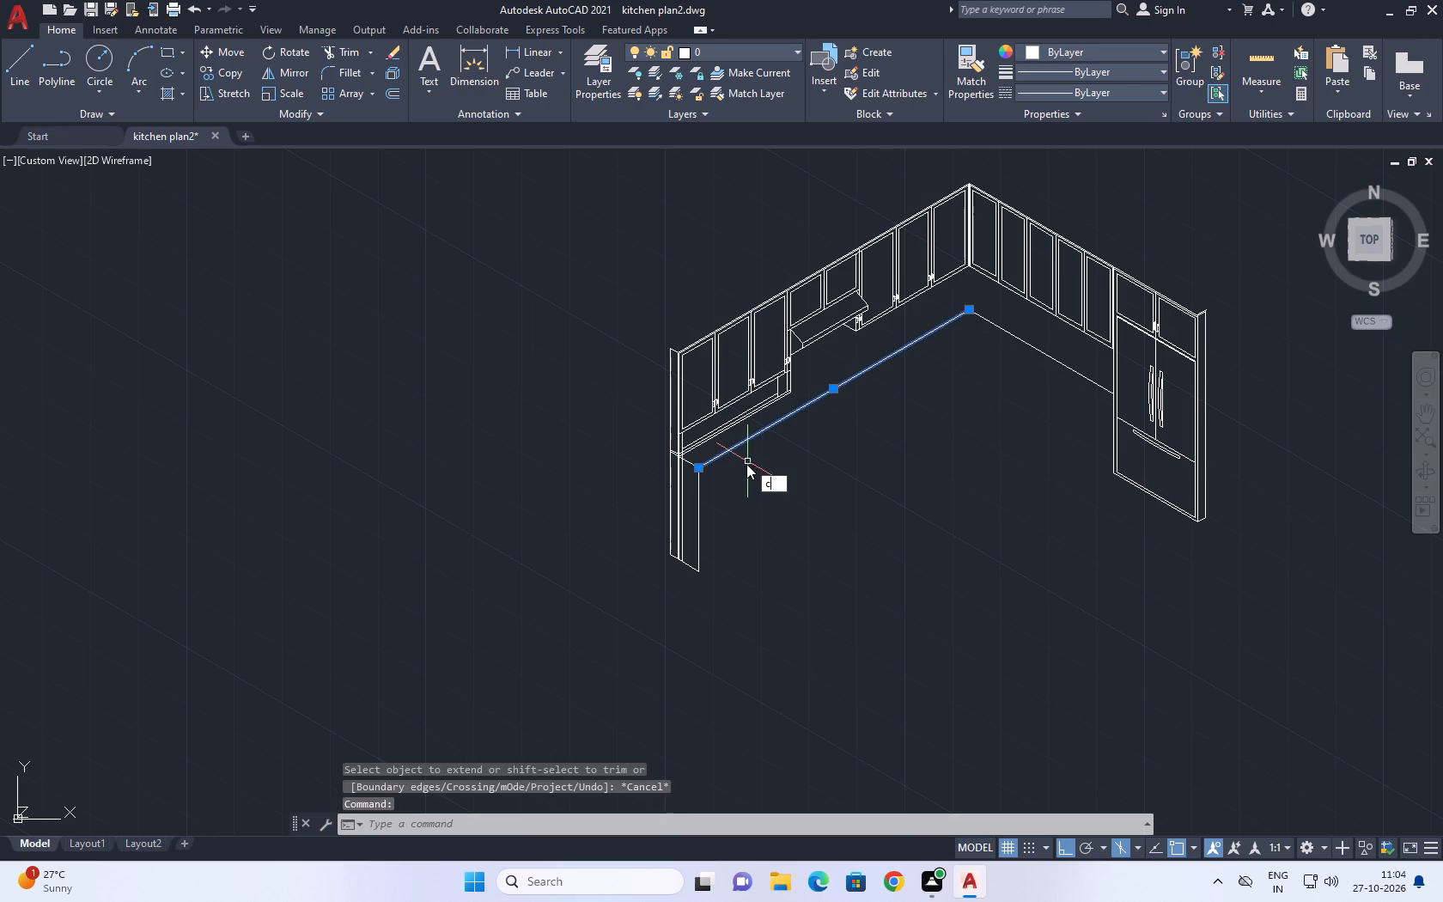
left_click(745, 448)
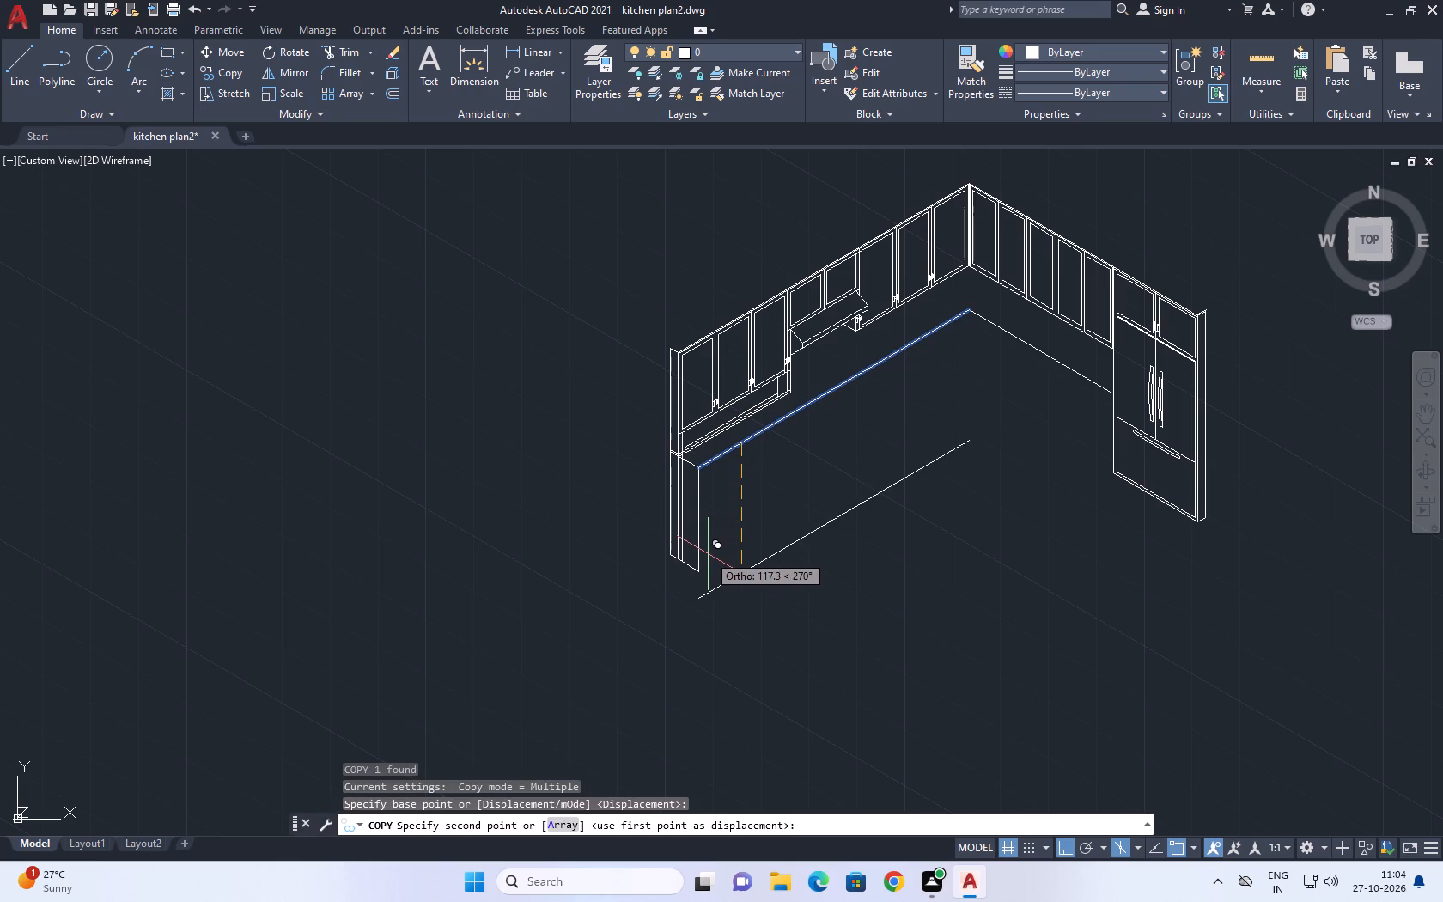
scroll(708, 565, "up", 3)
left_click(784, 464)
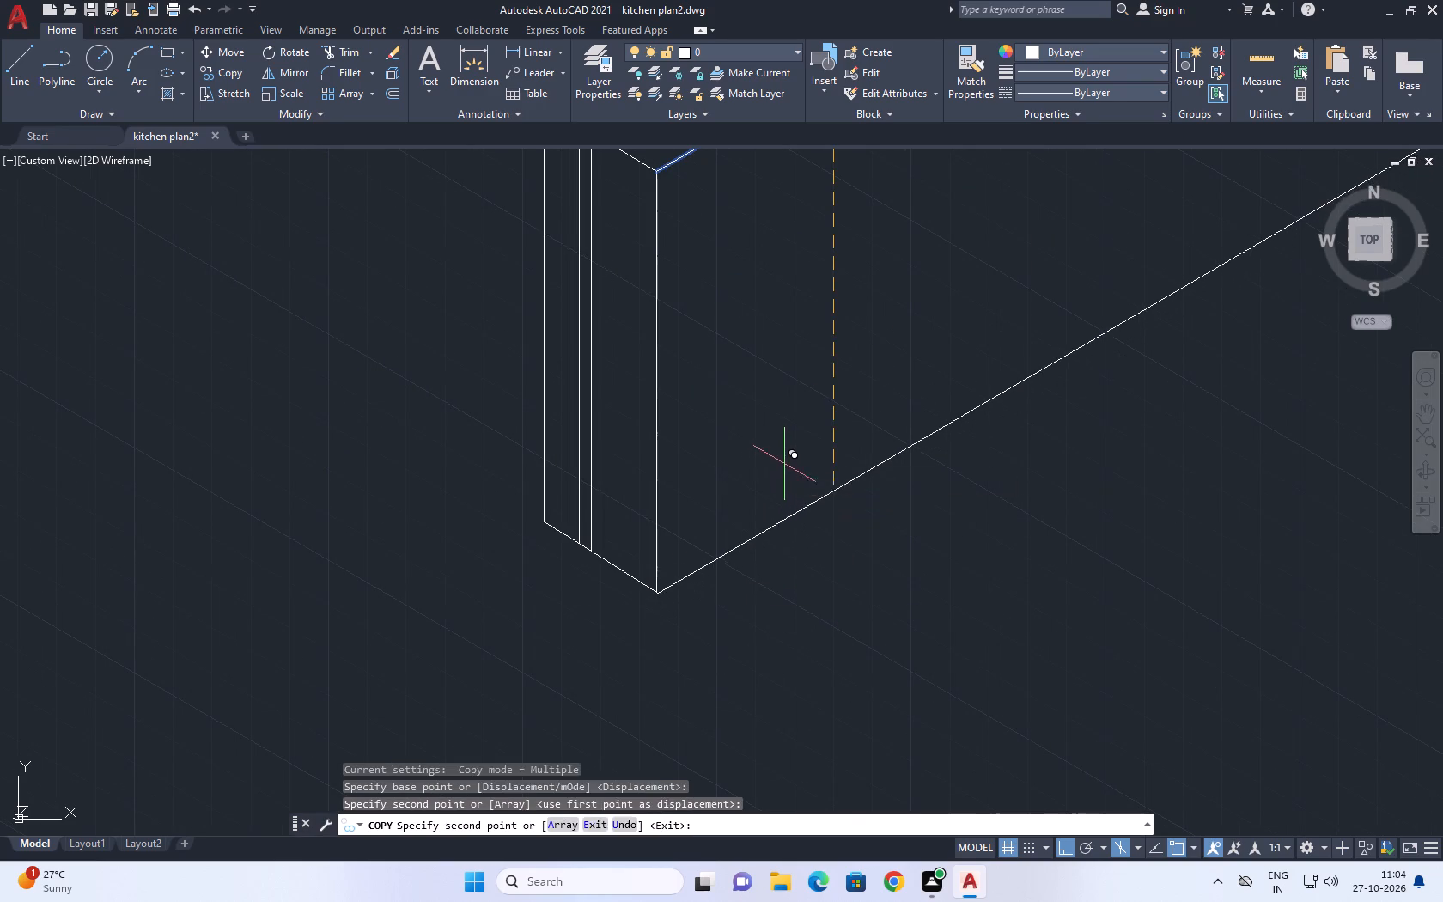
key("Escape")
Move the copied hood-side base line up about 0.4 so its end meets the end panel's bottom corner.
scroll(722, 576, "up", 2)
left_click_drag(720, 570, 703, 542)
left_click(686, 512)
key("m")
key("space")
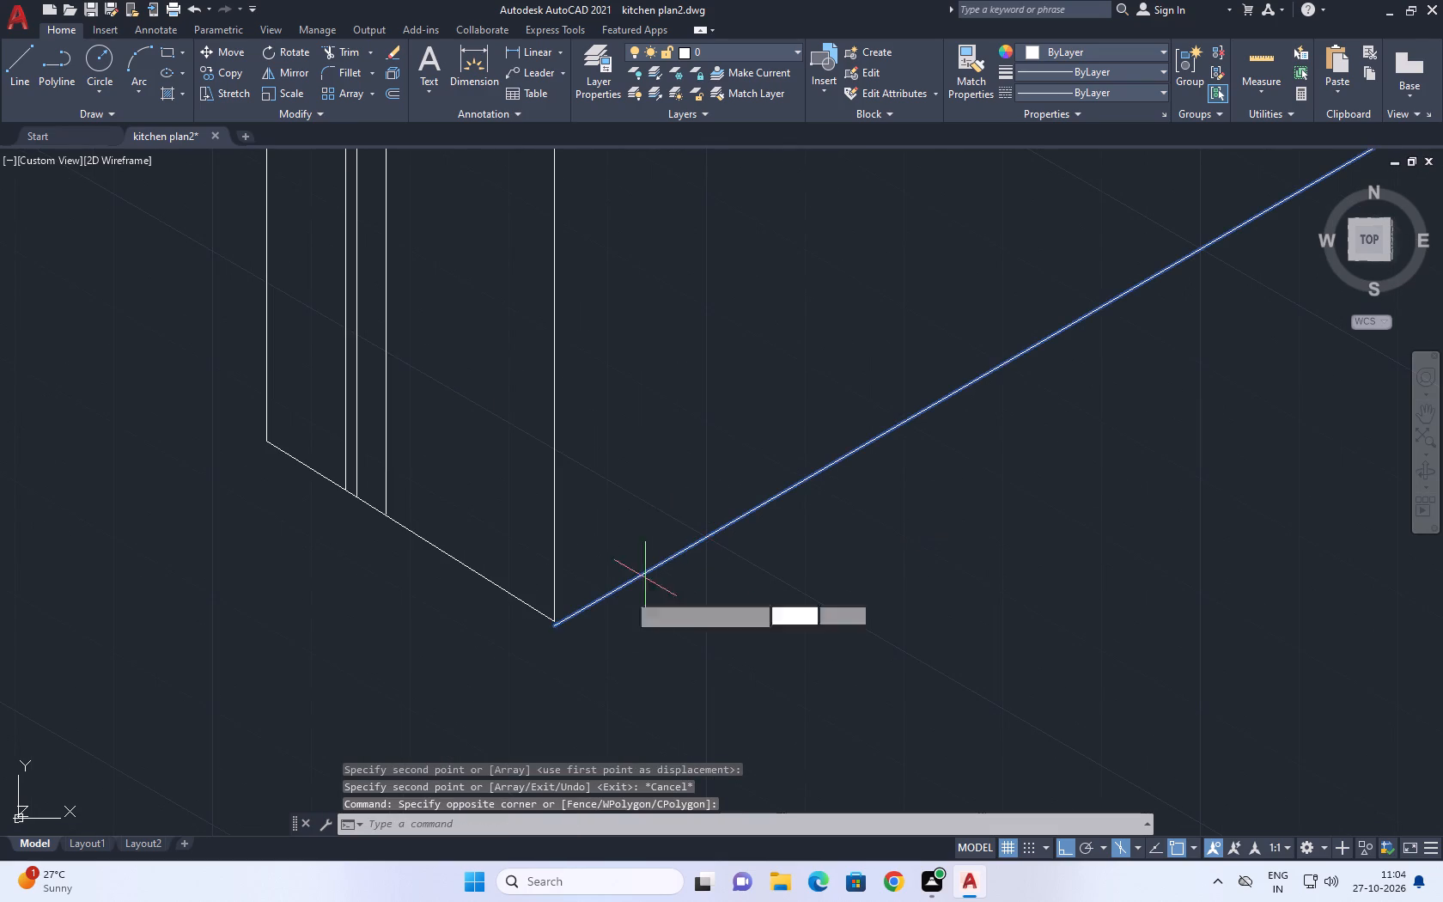
scroll(562, 632, "up", 4)
left_click_drag(499, 609, 497, 589)
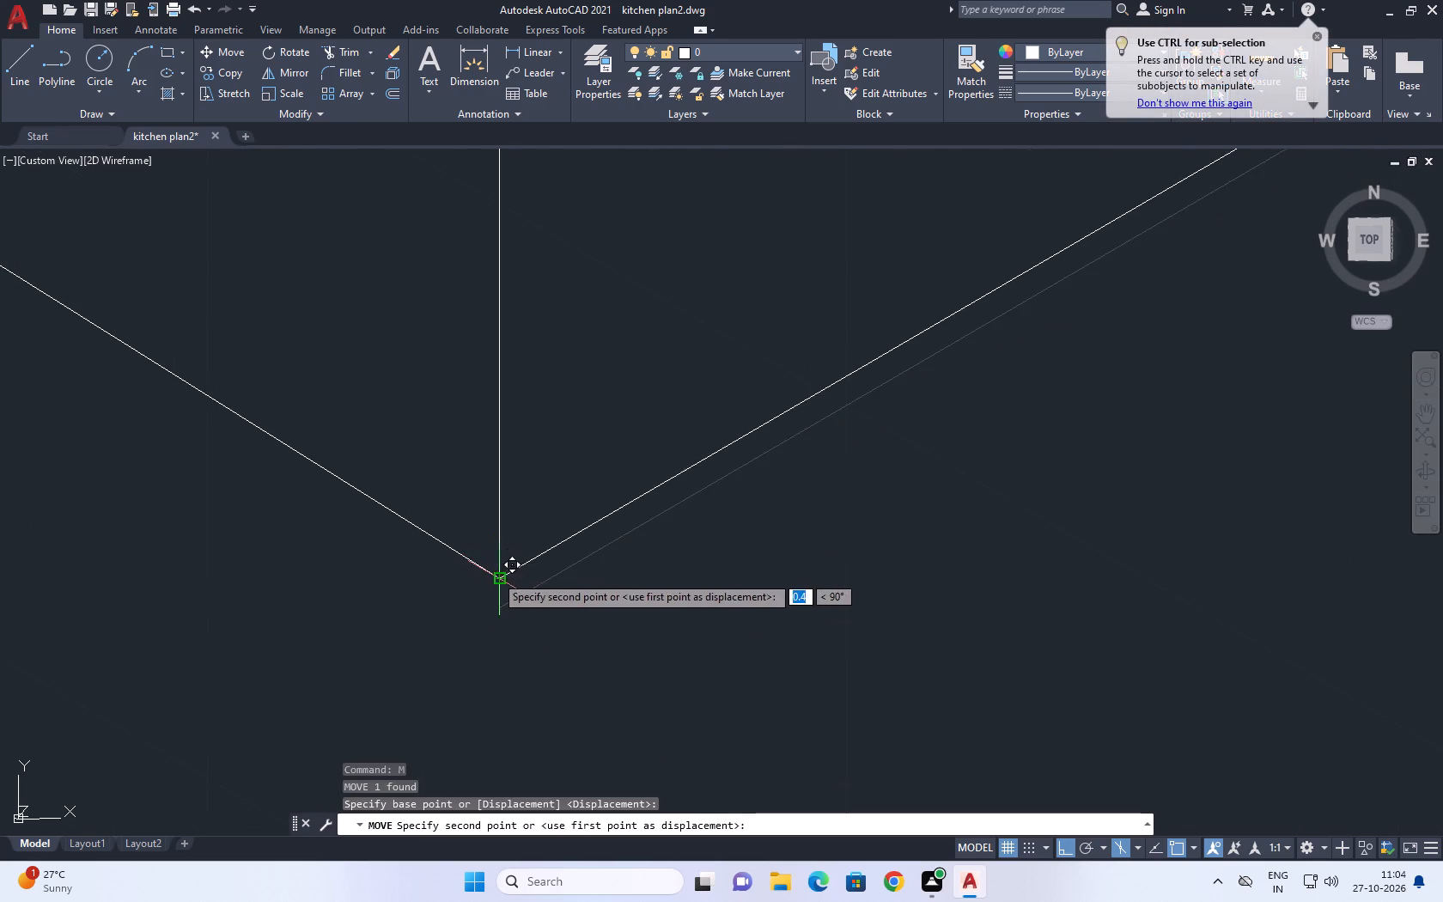
left_click(496, 575)
Copy the refrigerator-side counter line straight down to near the refrigerator unit's base.
scroll(613, 580, "down", 11)
middle_click_drag(884, 470, 864, 481)
scroll(862, 478, "up", 2)
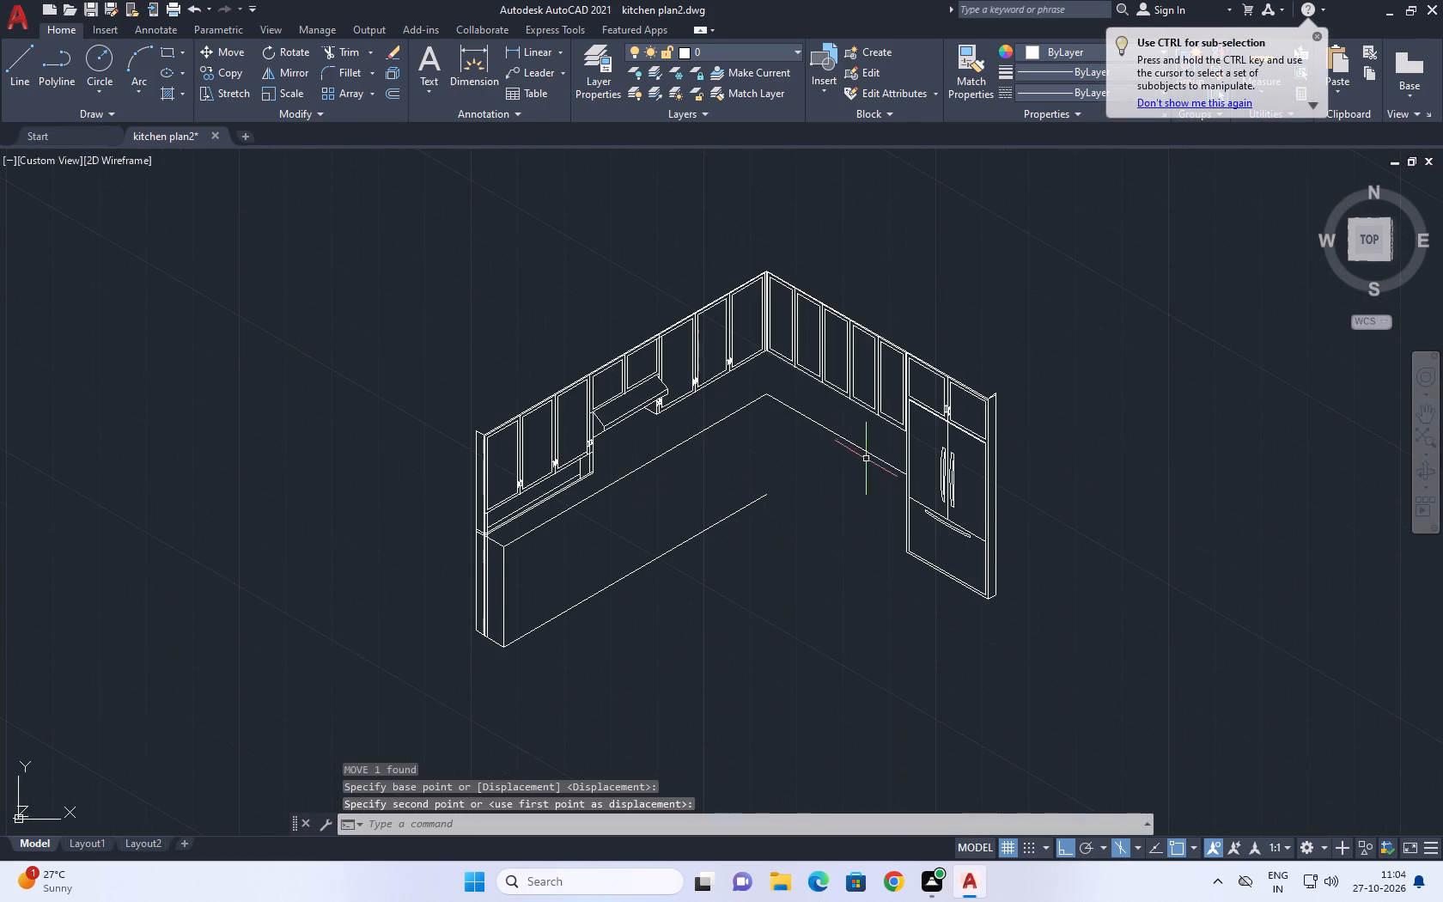
left_click(868, 454)
type("co")
key("space")
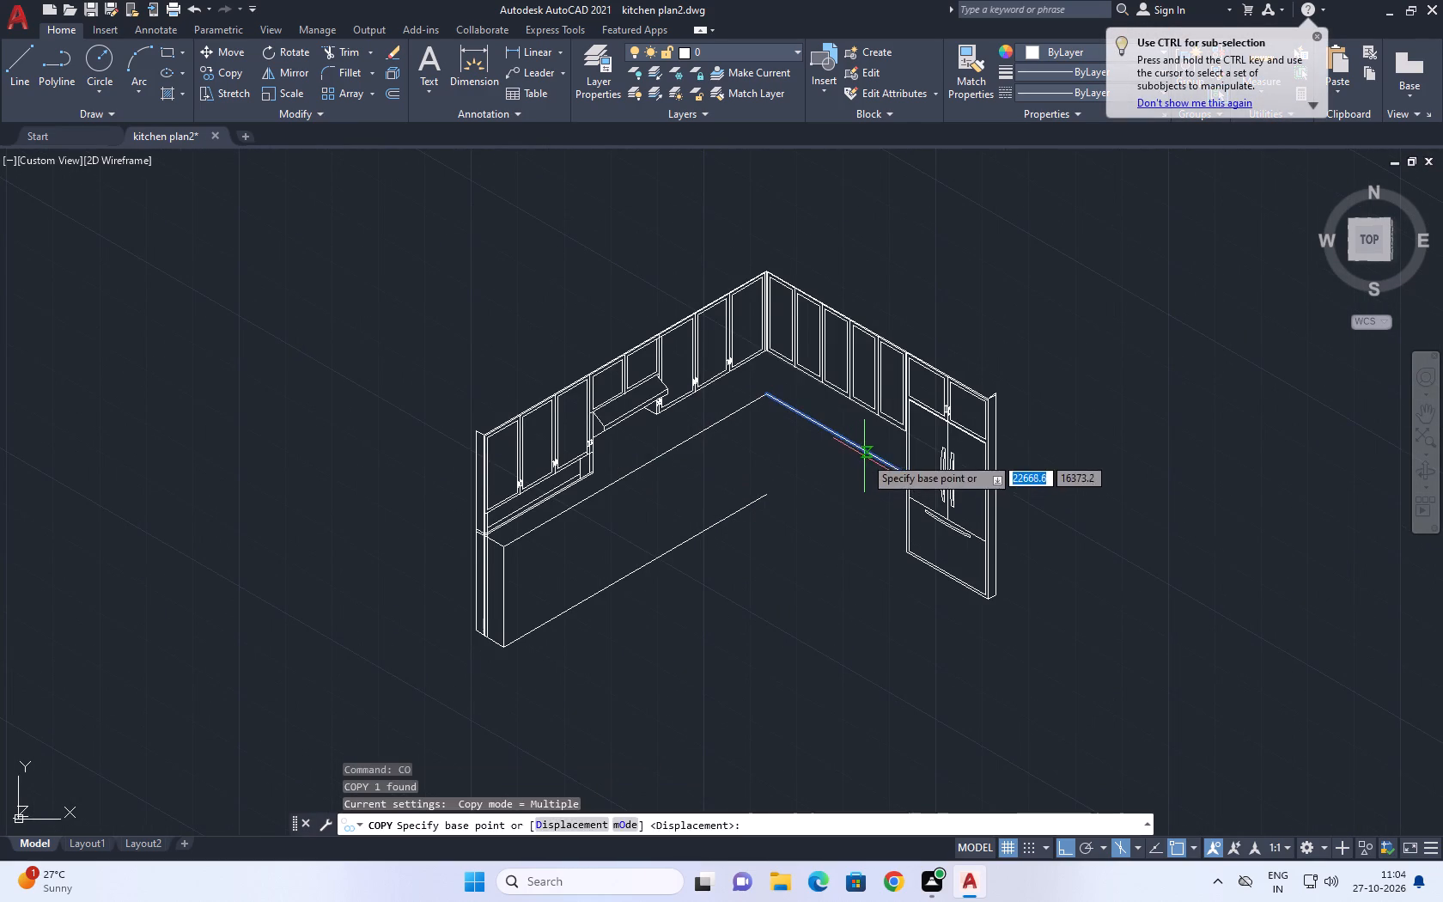
left_click(864, 456)
left_click(833, 527)
key("Escape")
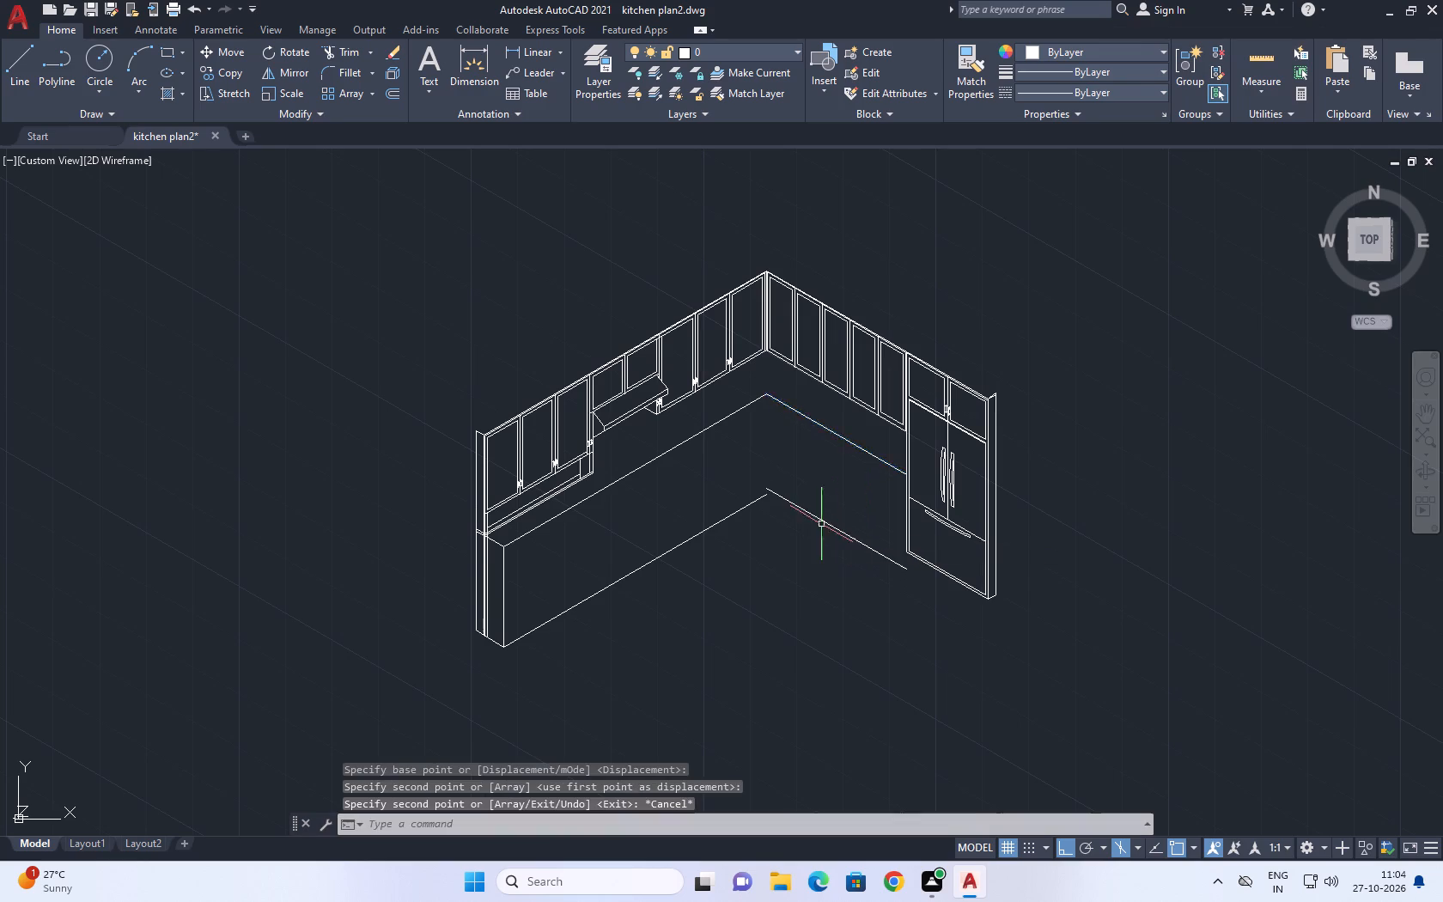
Move the copied refrigerator-side base line up about 16 so its end meets the refrigerator unit's bottom corner.
scroll(817, 523, "up", 2)
left_click(822, 511)
left_click(795, 521)
key("m")
key("space")
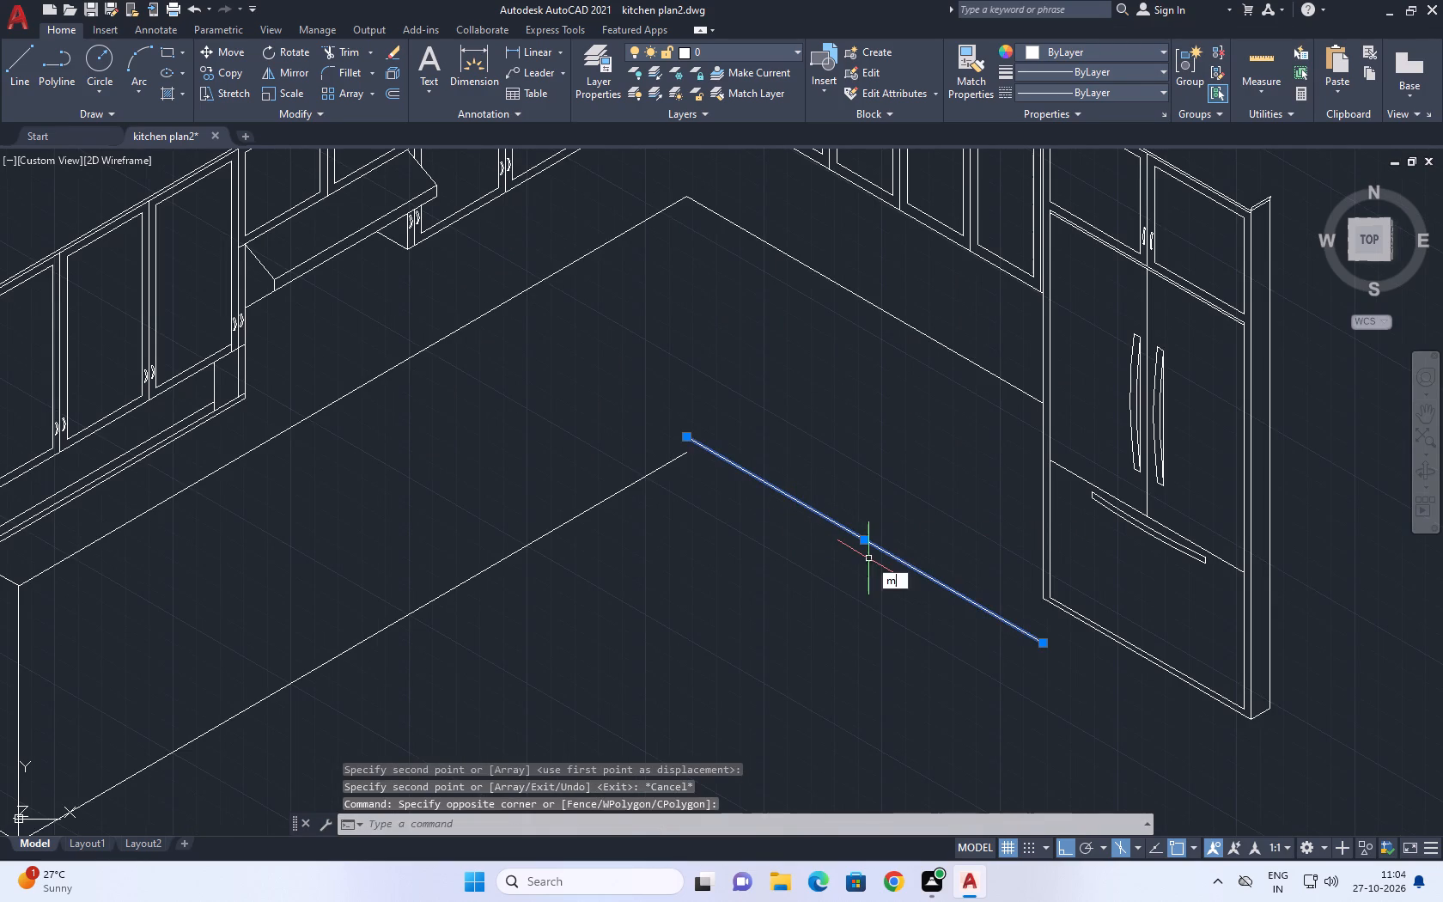
middle_click_drag(1017, 635, 956, 554)
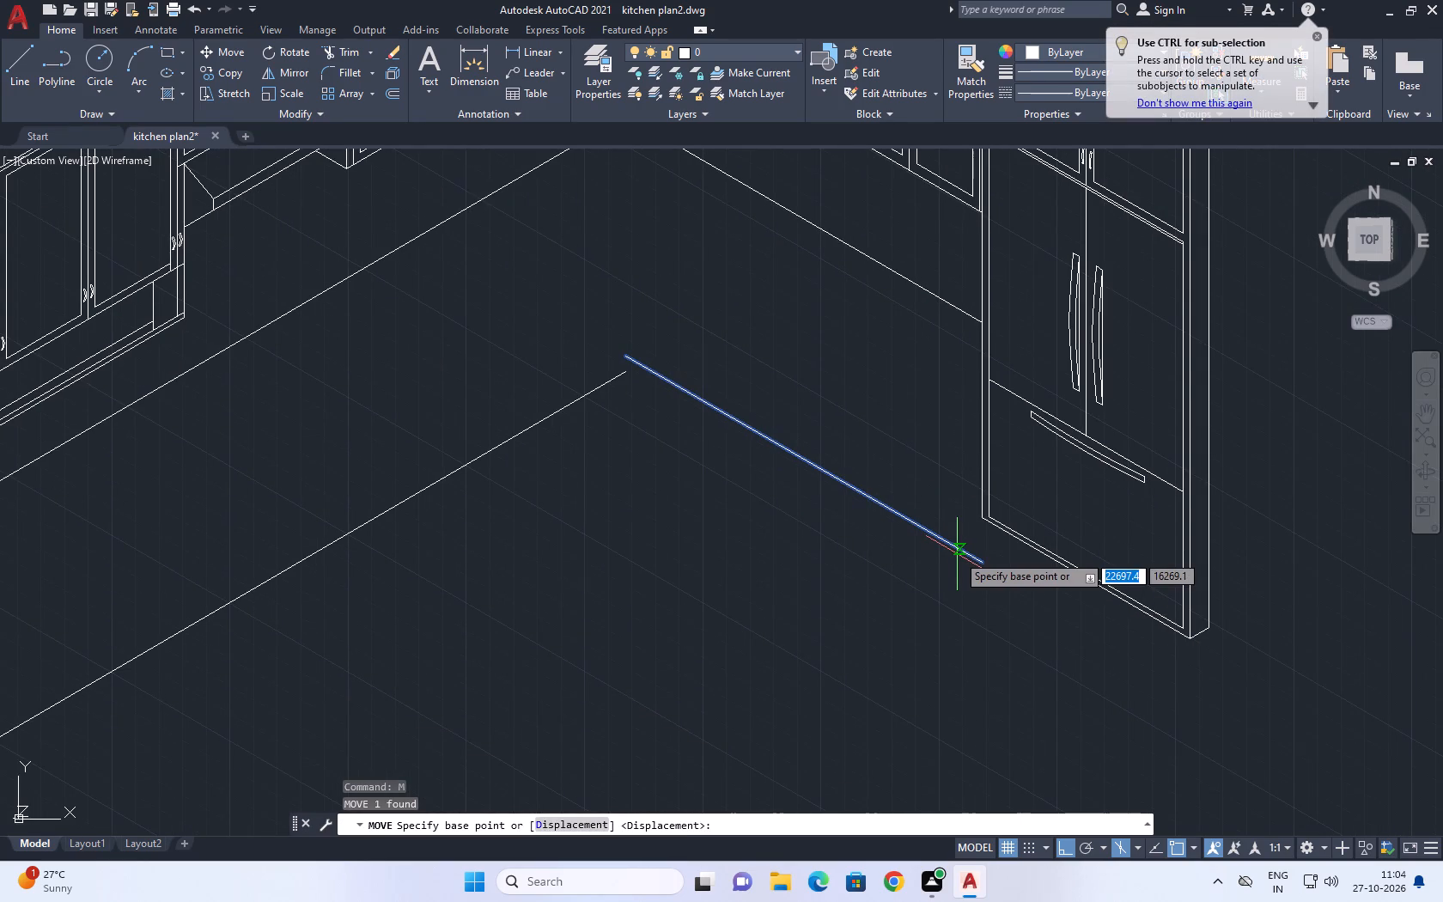
scroll(977, 570, "up", 3)
left_click(994, 551)
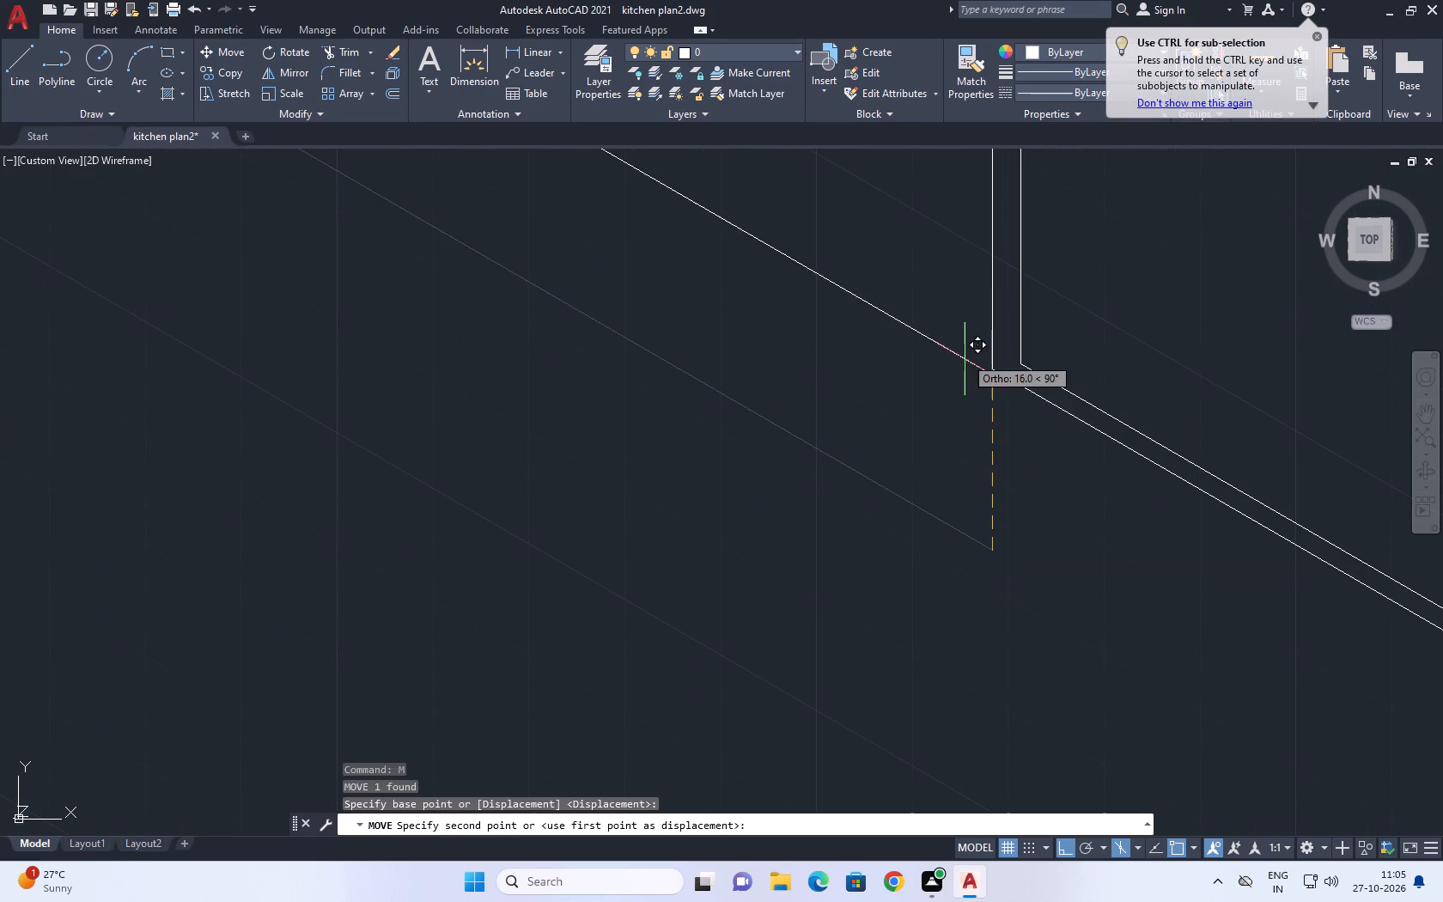
left_click(991, 365)
Extend the hood-side base line to the refrigerator-side base line and trim the latter's overhang beyond their corner.
scroll(1028, 467, "down", 4)
middle_click_drag(797, 441, 814, 471)
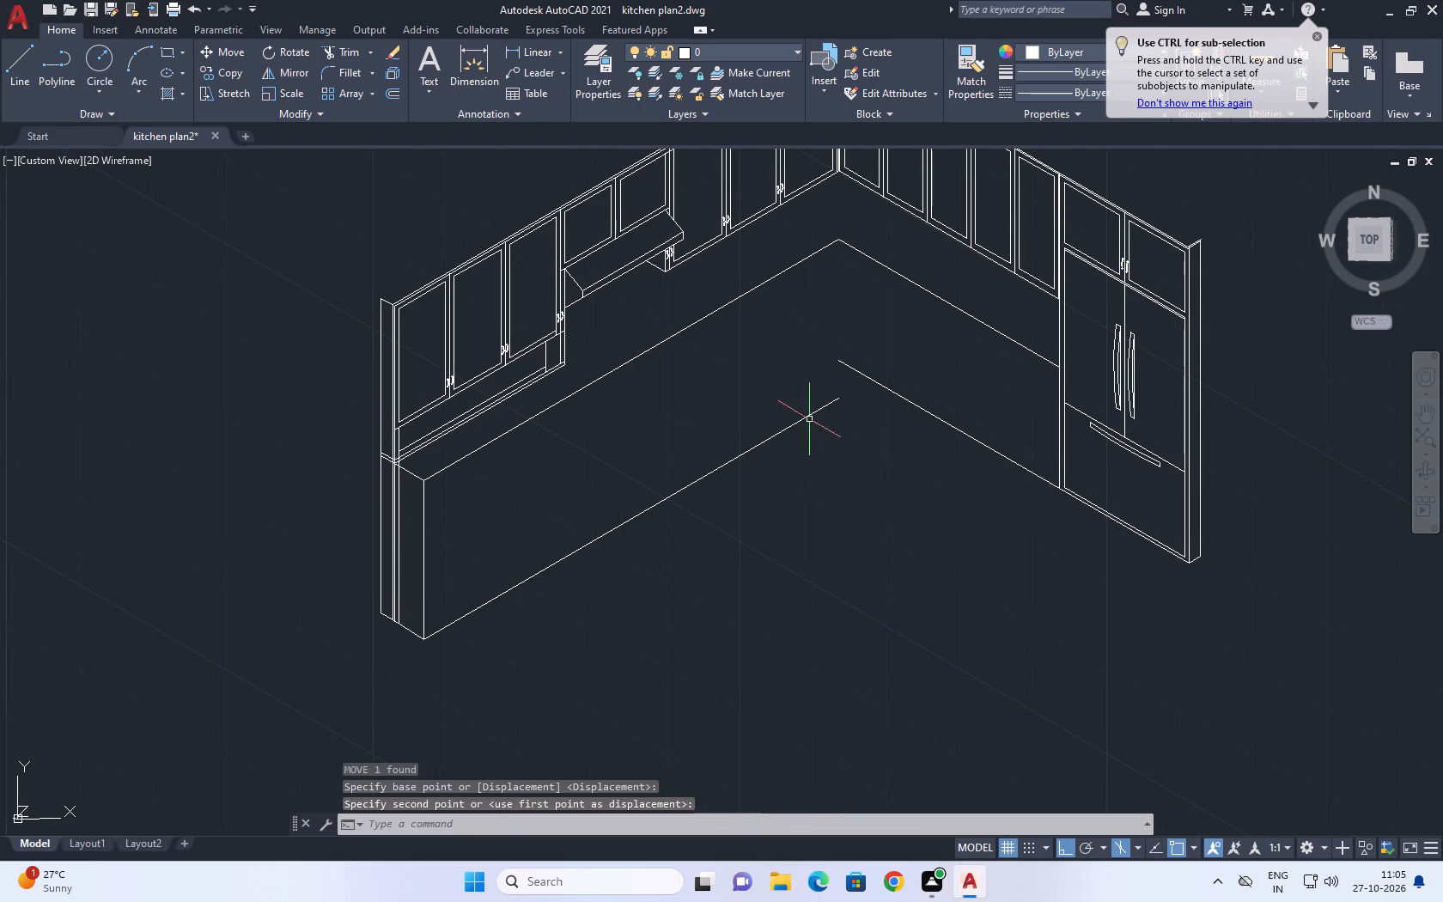
type("ex")
key("space")
left_click(802, 395)
left_click(831, 431)
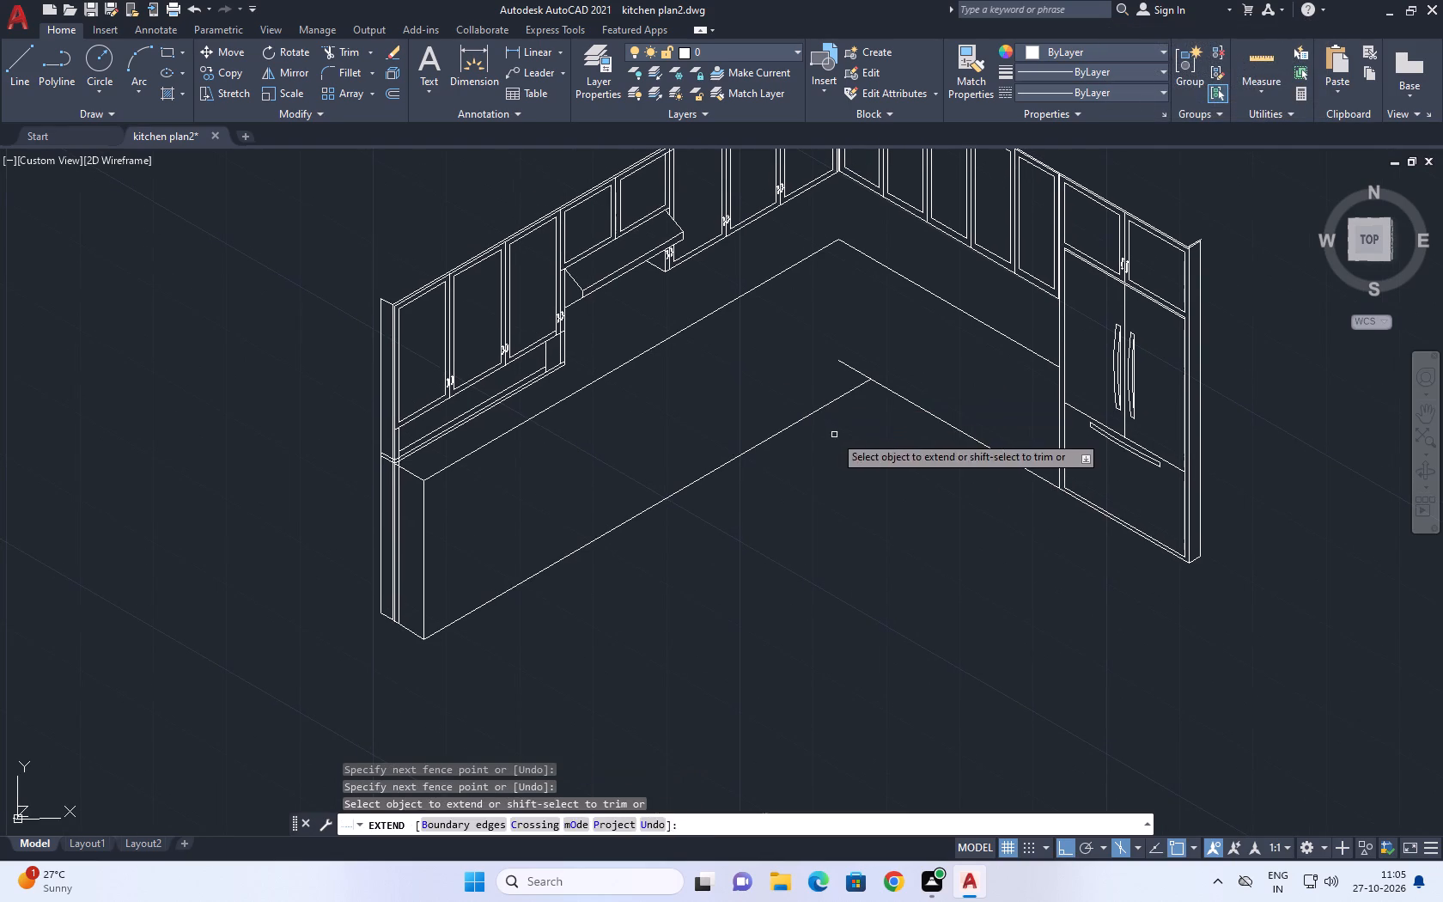
key("Escape")
middle_click_drag(826, 375, 864, 411)
type("tr")
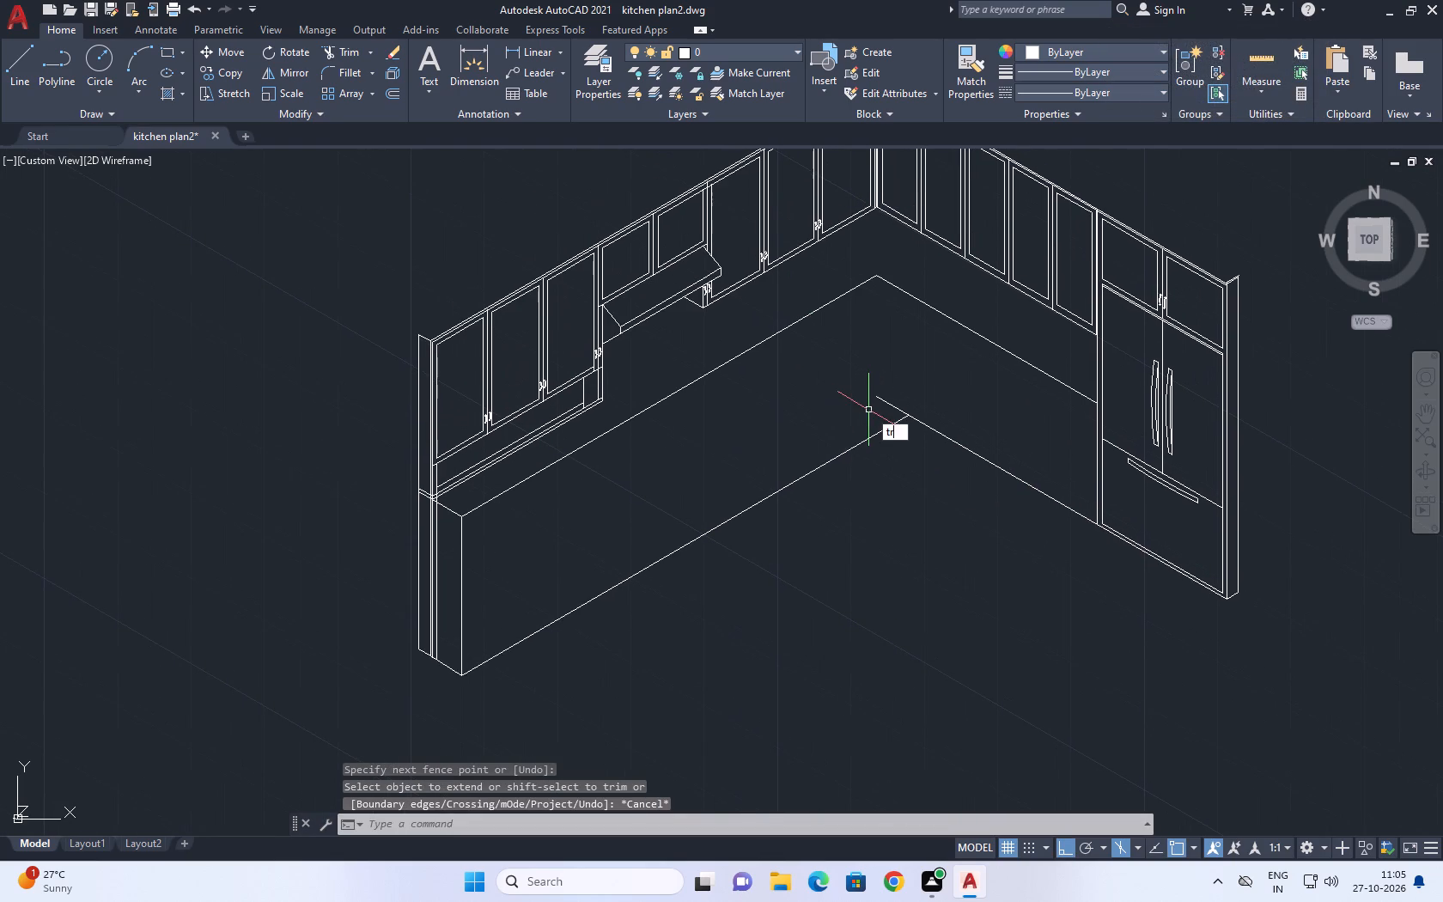
key("space")
left_click(901, 394)
left_click(849, 417)
key("Escape")
Draw a vertical line from the wall cabinets' inner bottom corner straight down past the base lines.
scroll(941, 409, "down", 3)
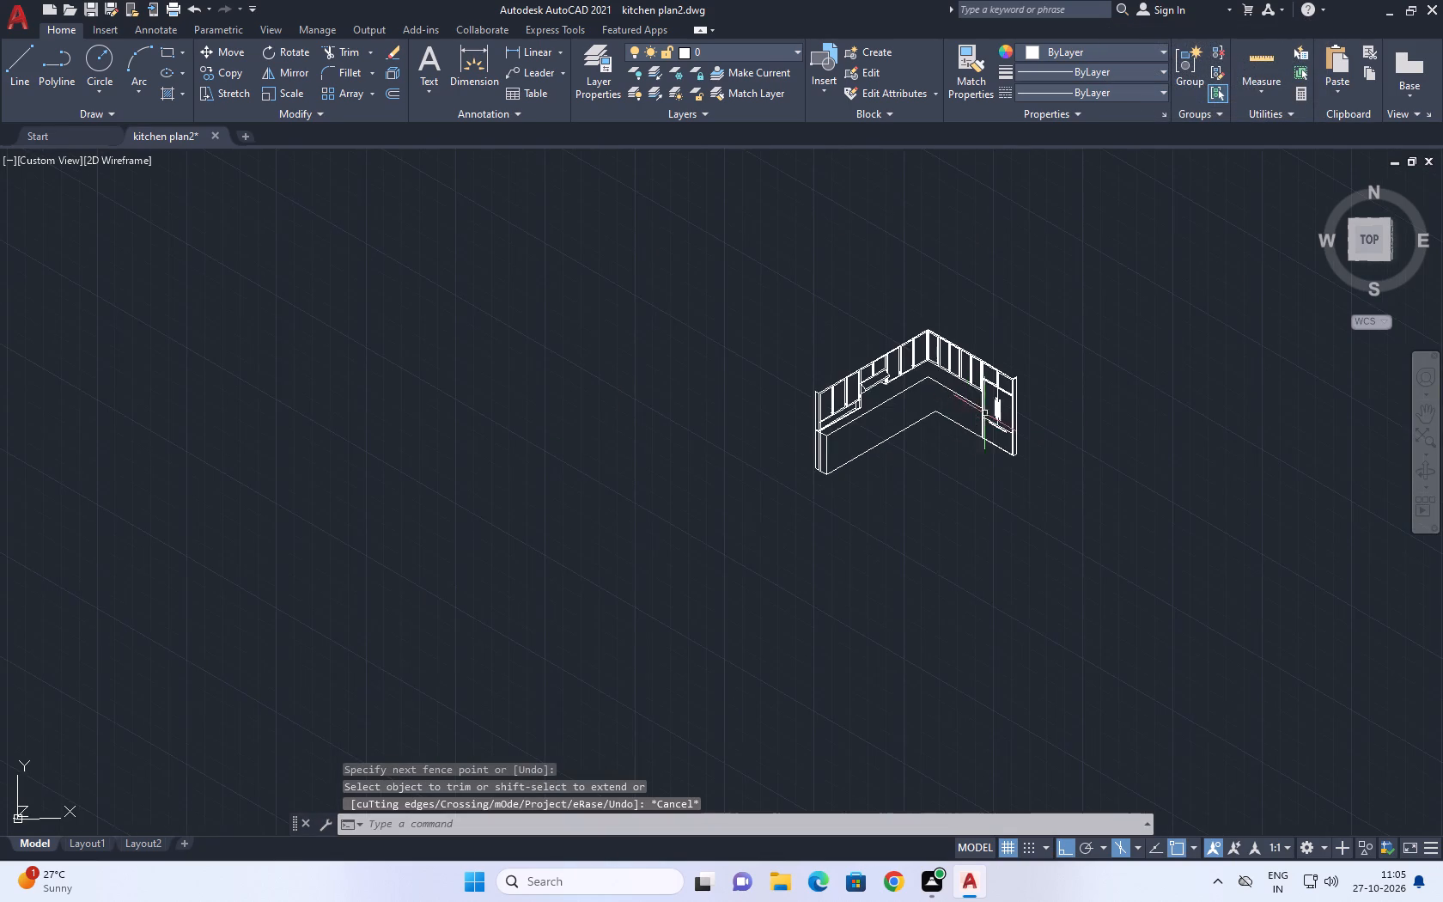
scroll(939, 417, "up", 2)
middle_click_drag(940, 404, 986, 442)
key("l")
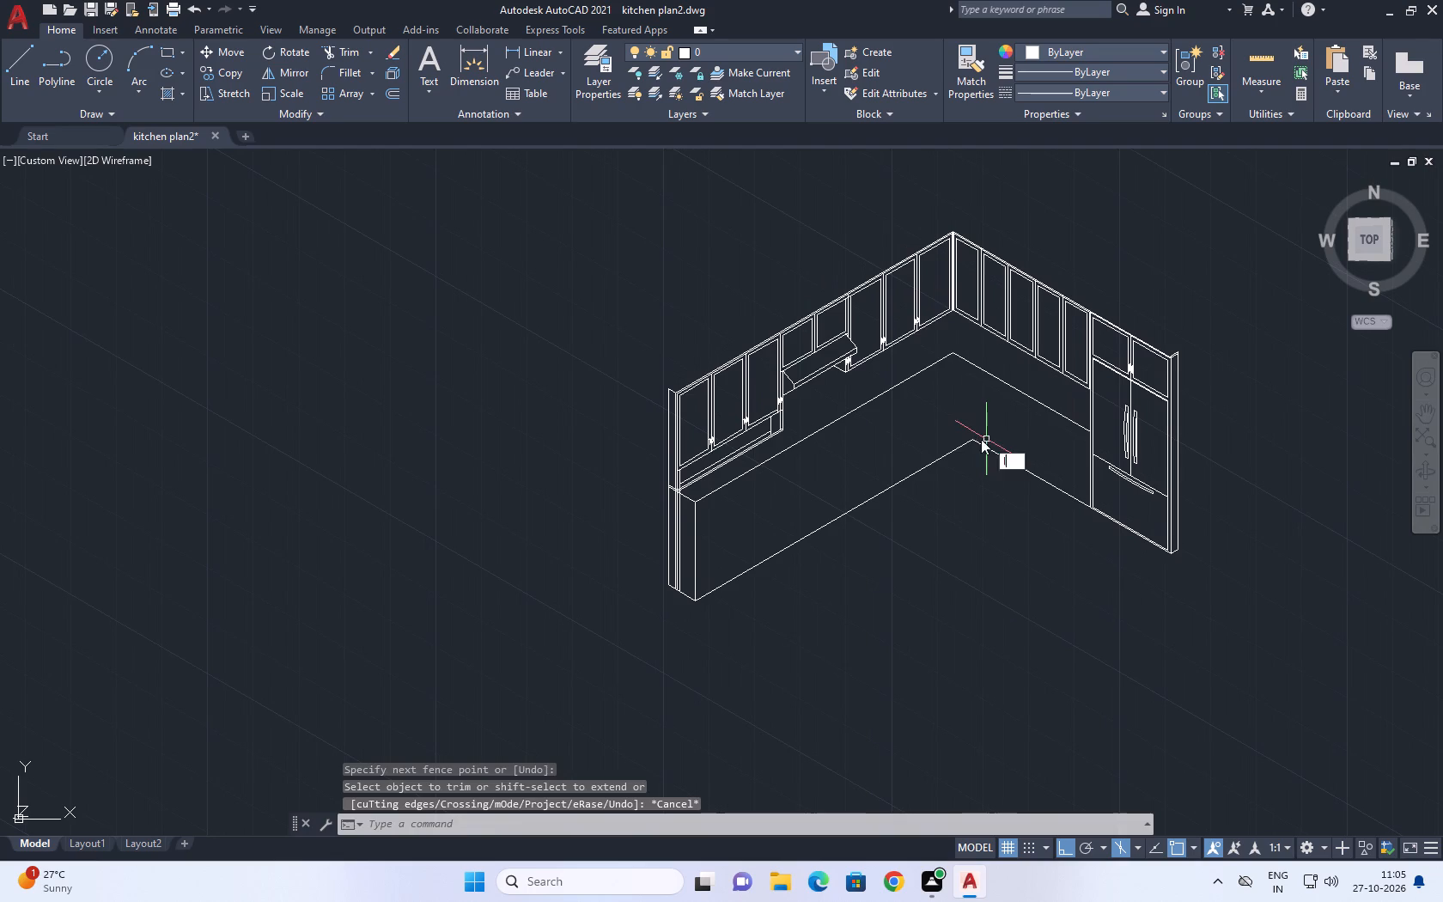
key("space")
scroll(953, 325, "up", 7)
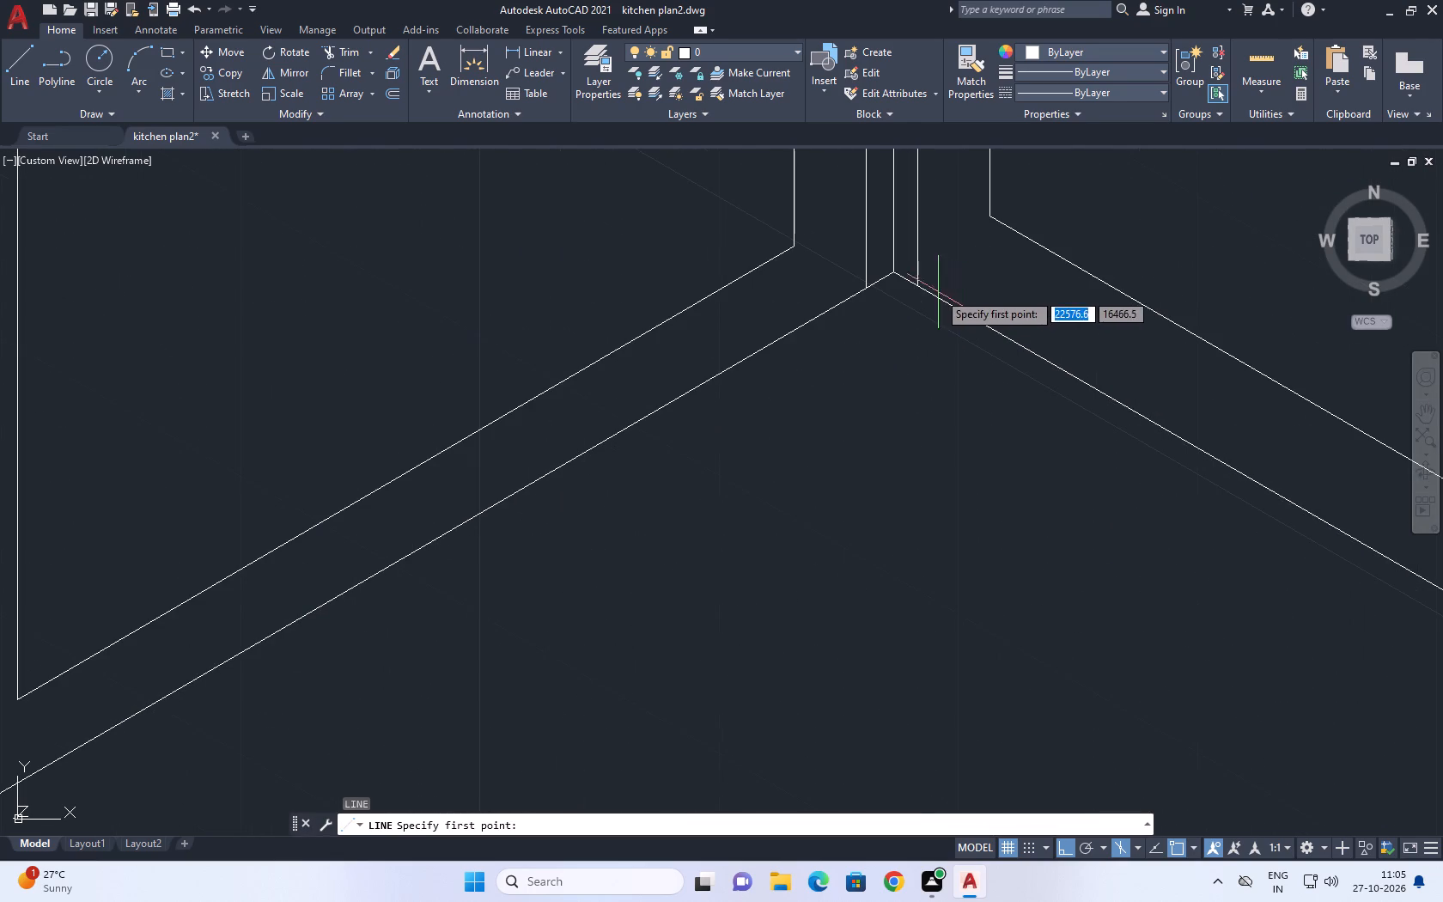
left_click(894, 276)
scroll(891, 266, "down", 5)
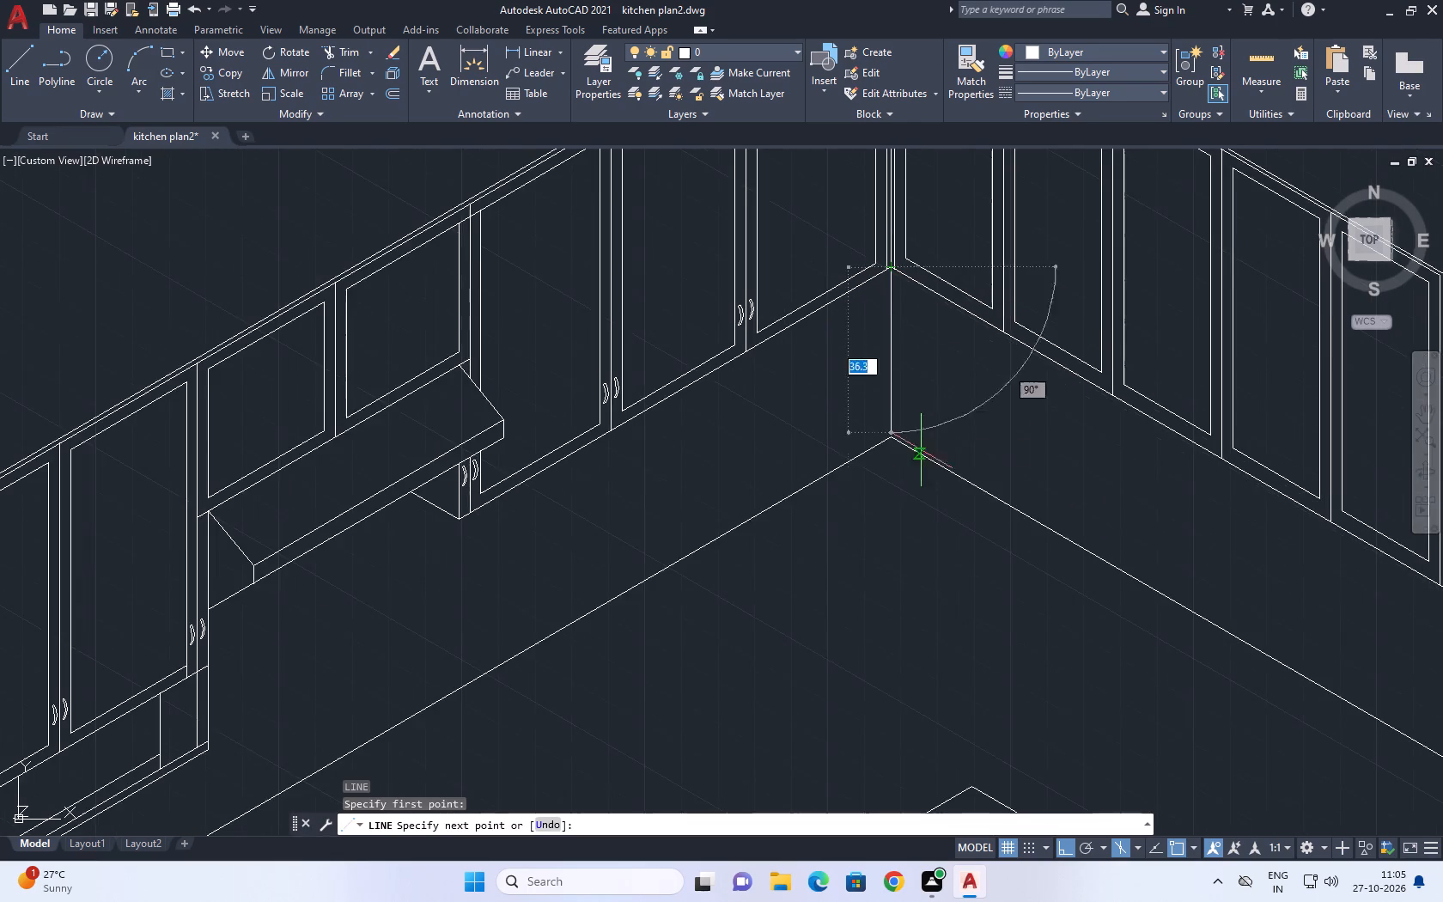
middle_click_drag(912, 502, 878, 259)
scroll(895, 478, "down", 4)
left_click(900, 553)
scroll(893, 498, "up", 3)
key("Escape")
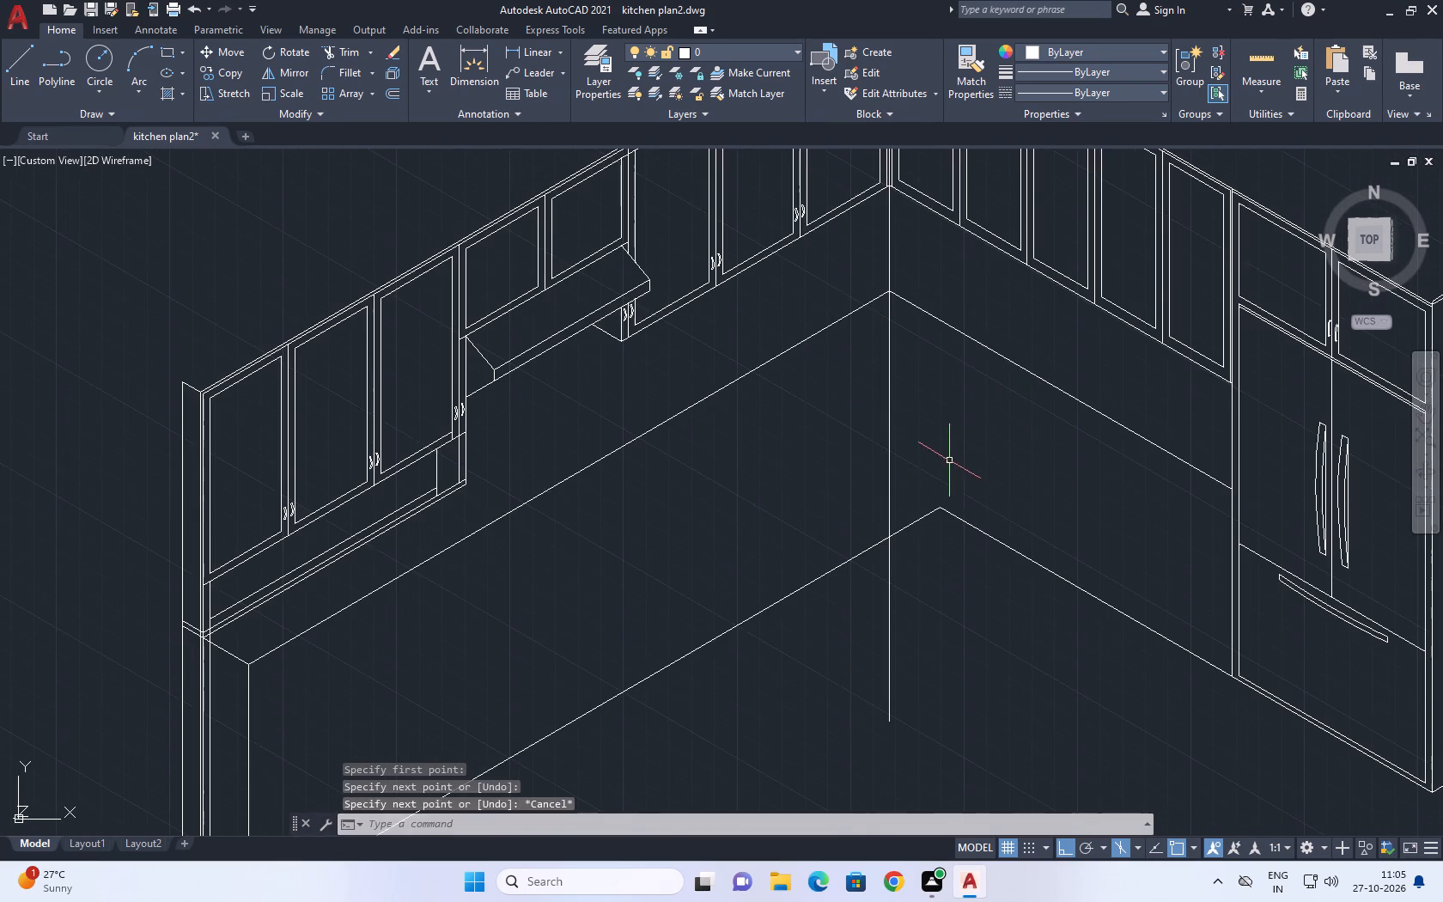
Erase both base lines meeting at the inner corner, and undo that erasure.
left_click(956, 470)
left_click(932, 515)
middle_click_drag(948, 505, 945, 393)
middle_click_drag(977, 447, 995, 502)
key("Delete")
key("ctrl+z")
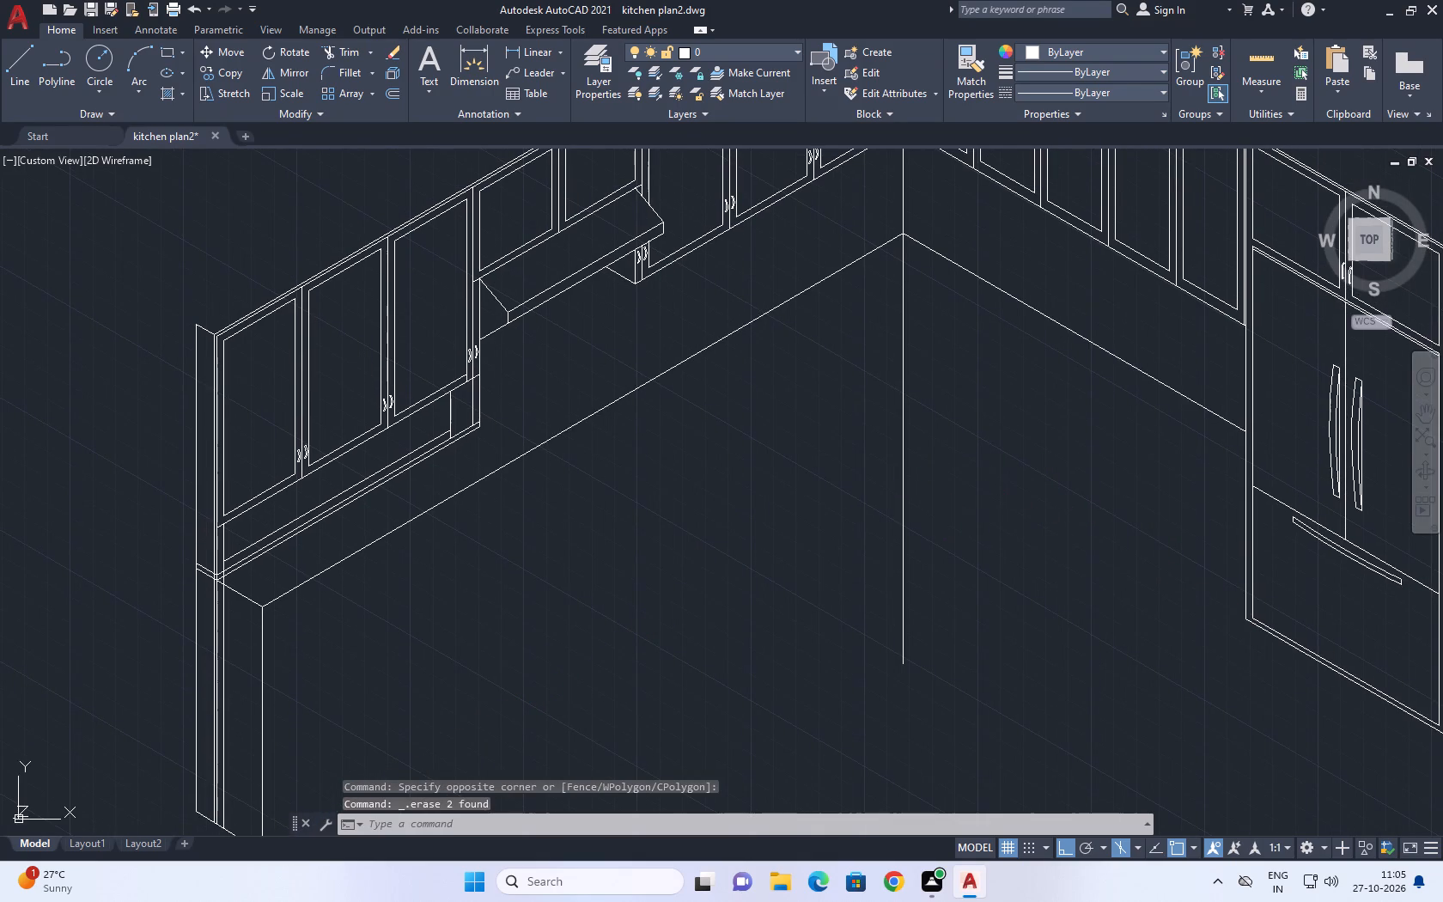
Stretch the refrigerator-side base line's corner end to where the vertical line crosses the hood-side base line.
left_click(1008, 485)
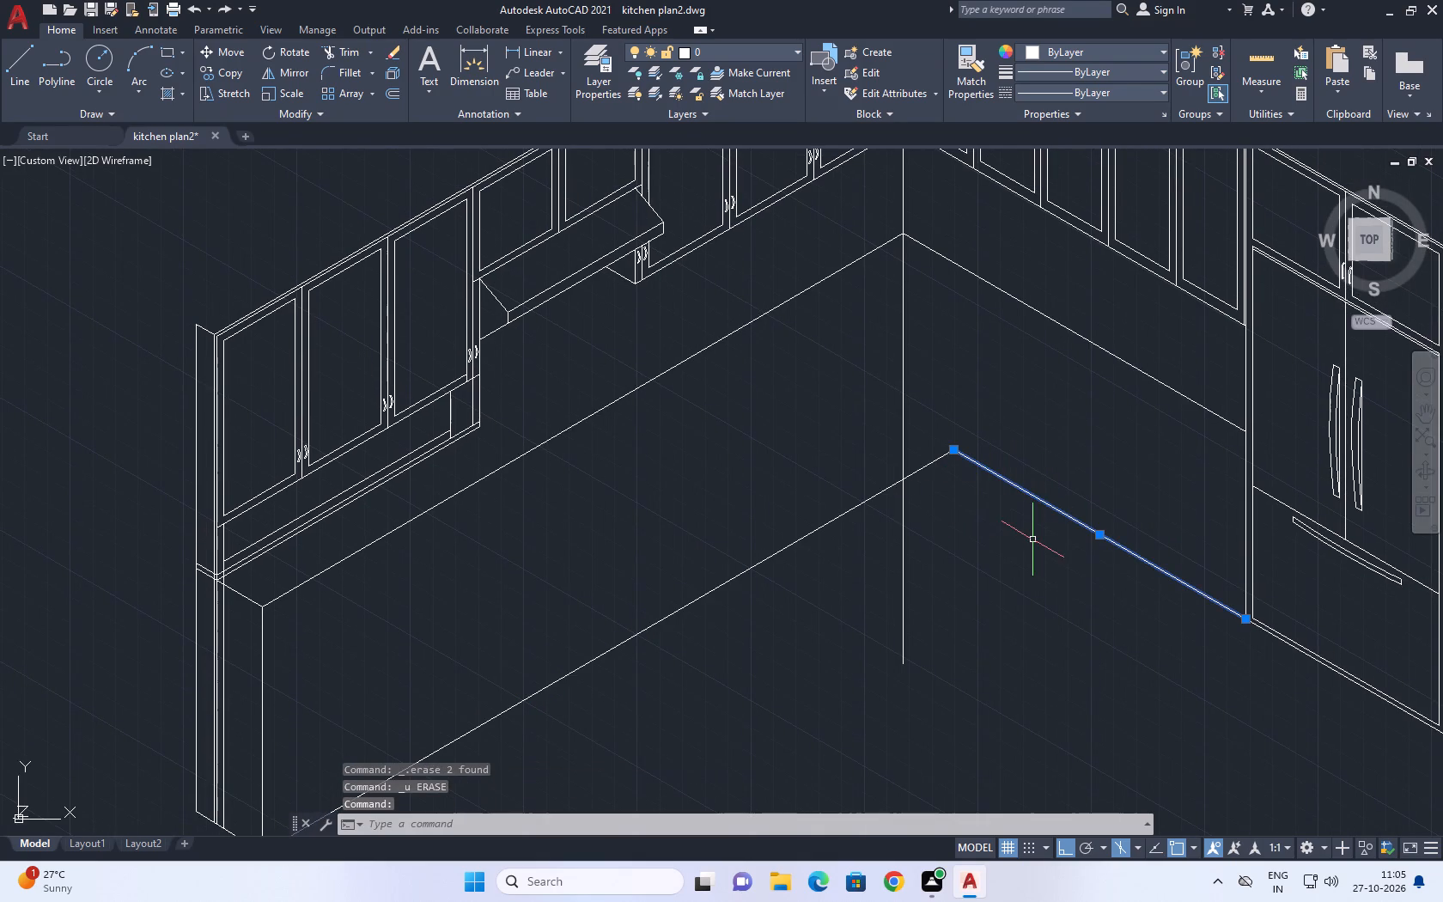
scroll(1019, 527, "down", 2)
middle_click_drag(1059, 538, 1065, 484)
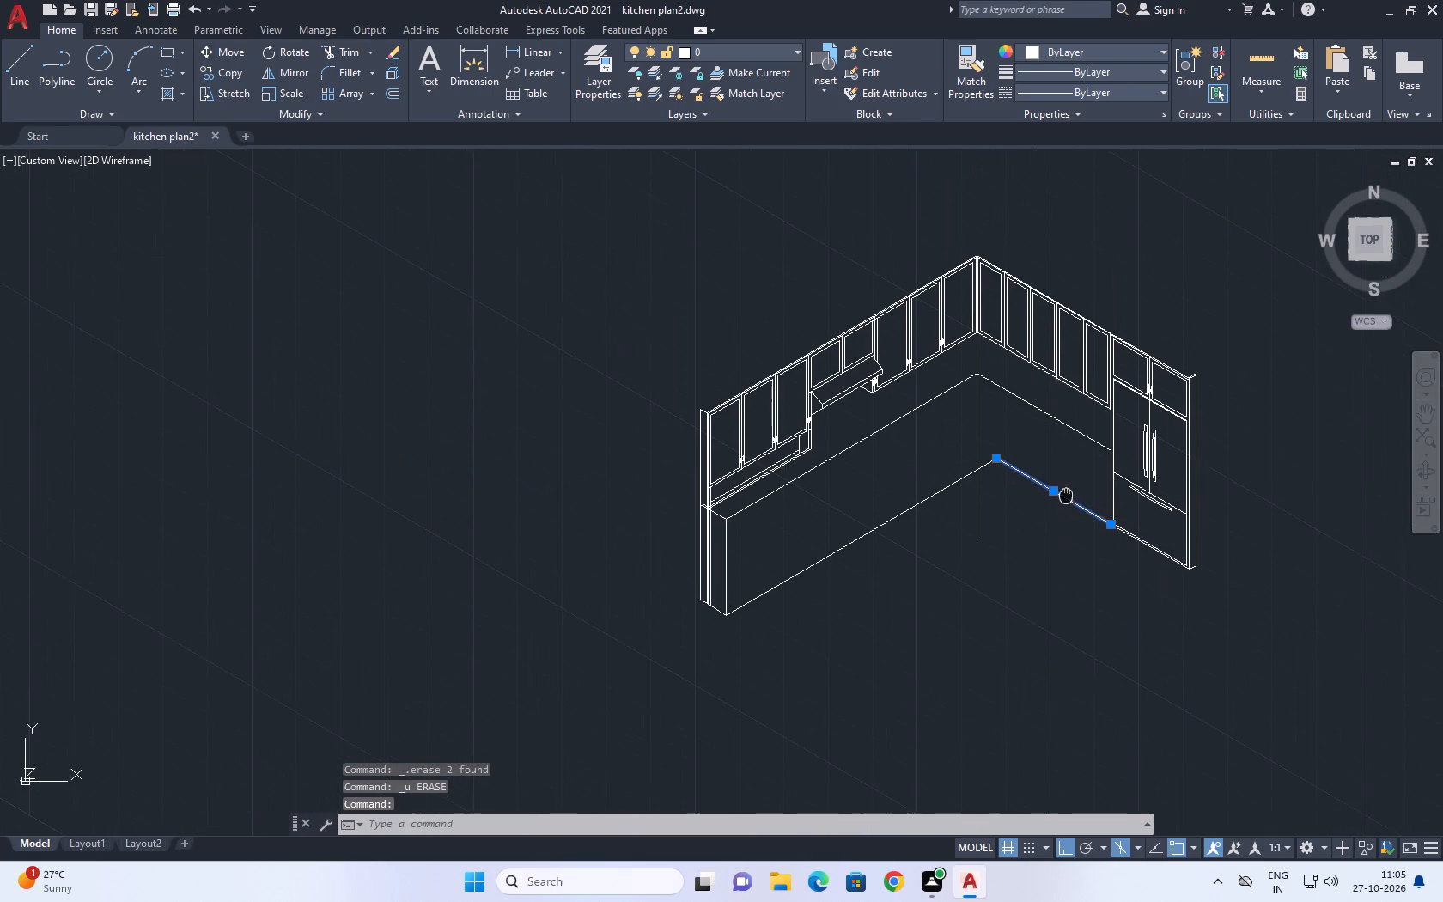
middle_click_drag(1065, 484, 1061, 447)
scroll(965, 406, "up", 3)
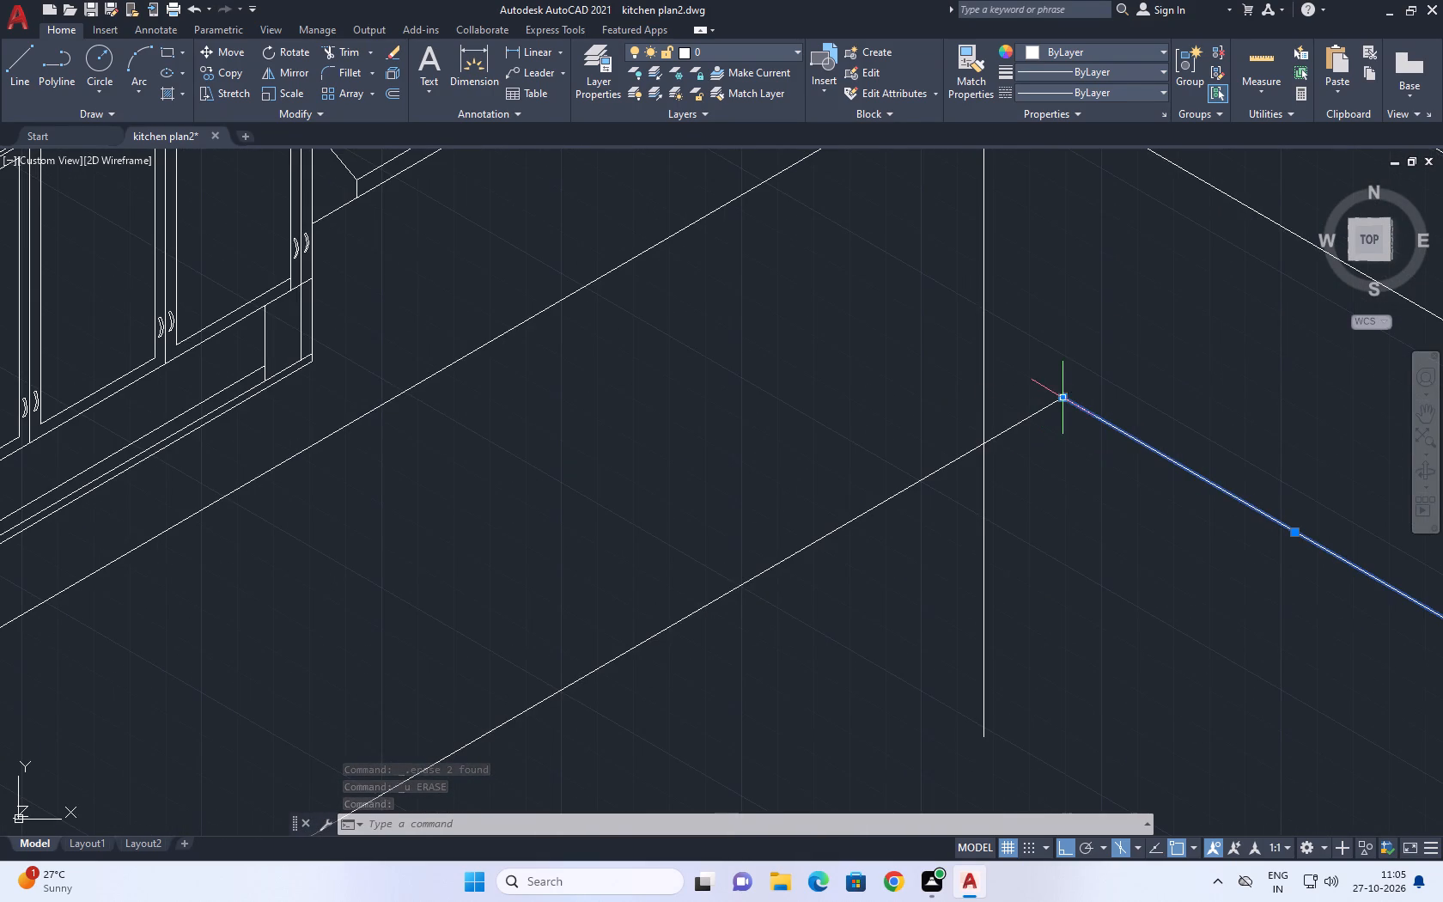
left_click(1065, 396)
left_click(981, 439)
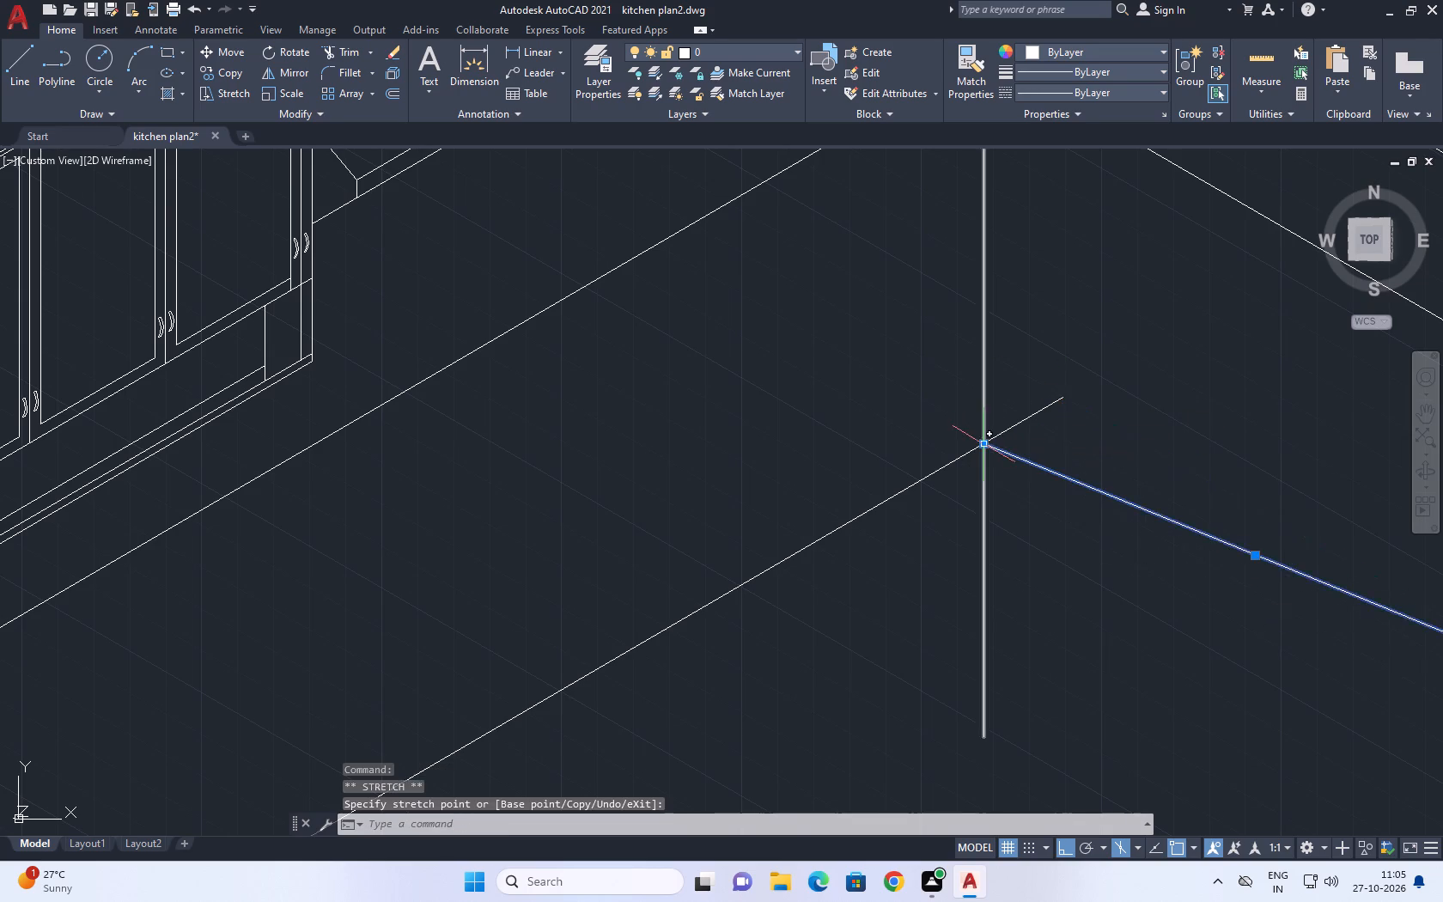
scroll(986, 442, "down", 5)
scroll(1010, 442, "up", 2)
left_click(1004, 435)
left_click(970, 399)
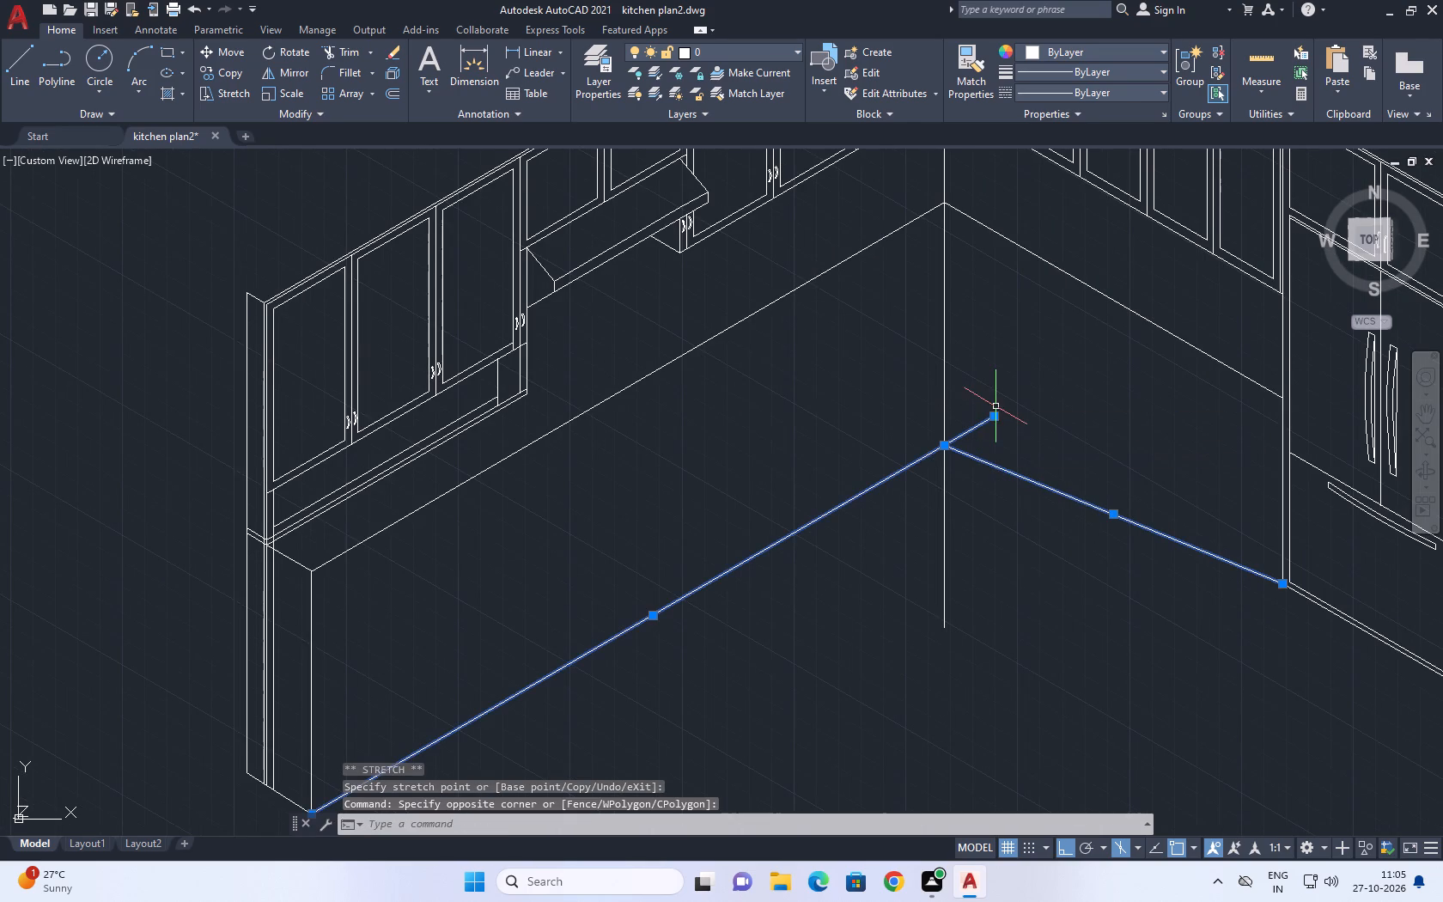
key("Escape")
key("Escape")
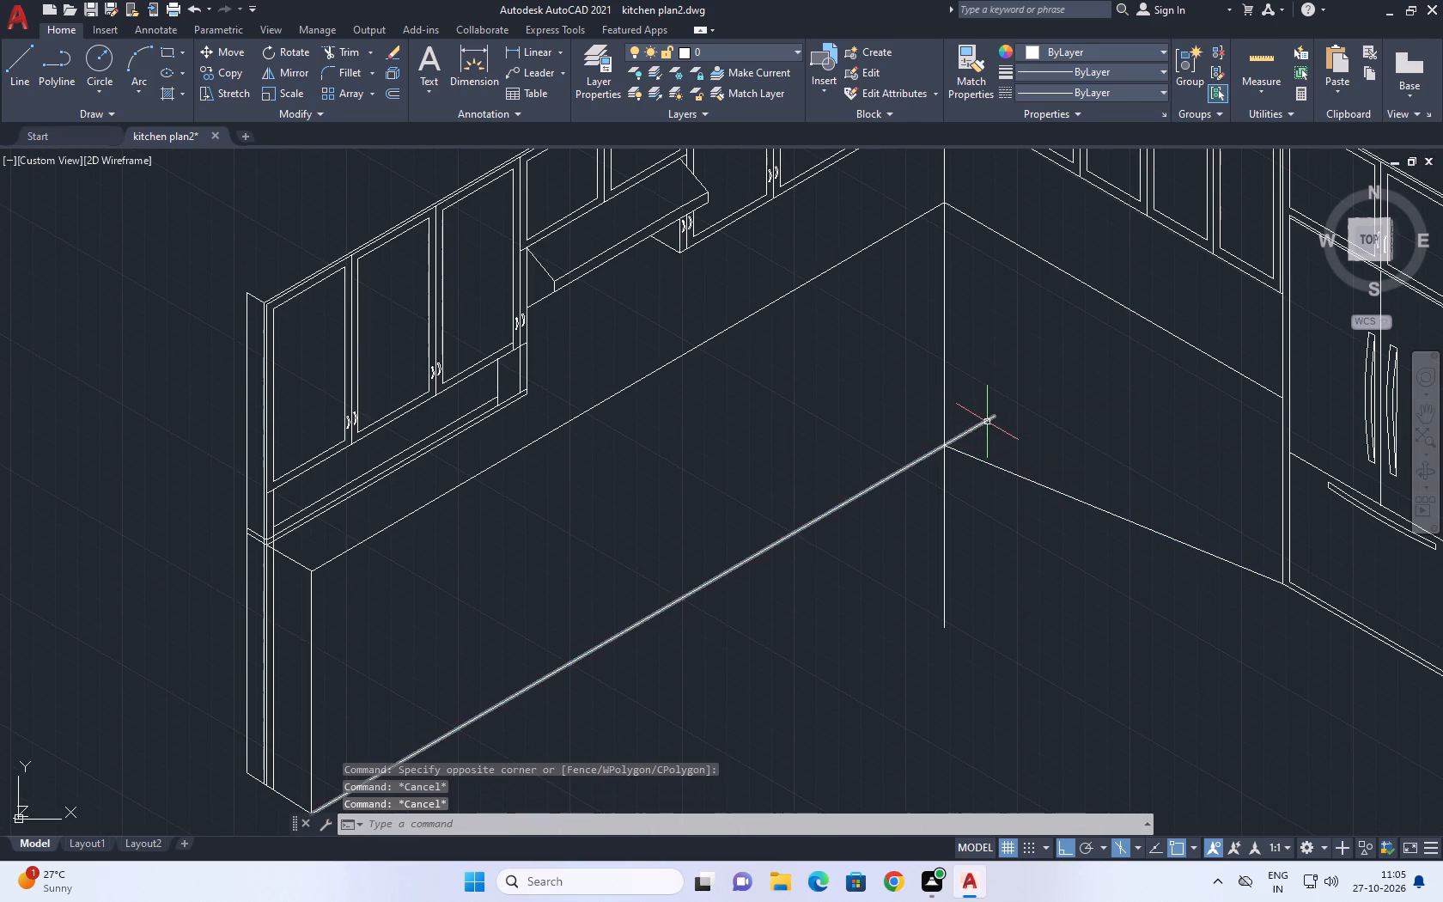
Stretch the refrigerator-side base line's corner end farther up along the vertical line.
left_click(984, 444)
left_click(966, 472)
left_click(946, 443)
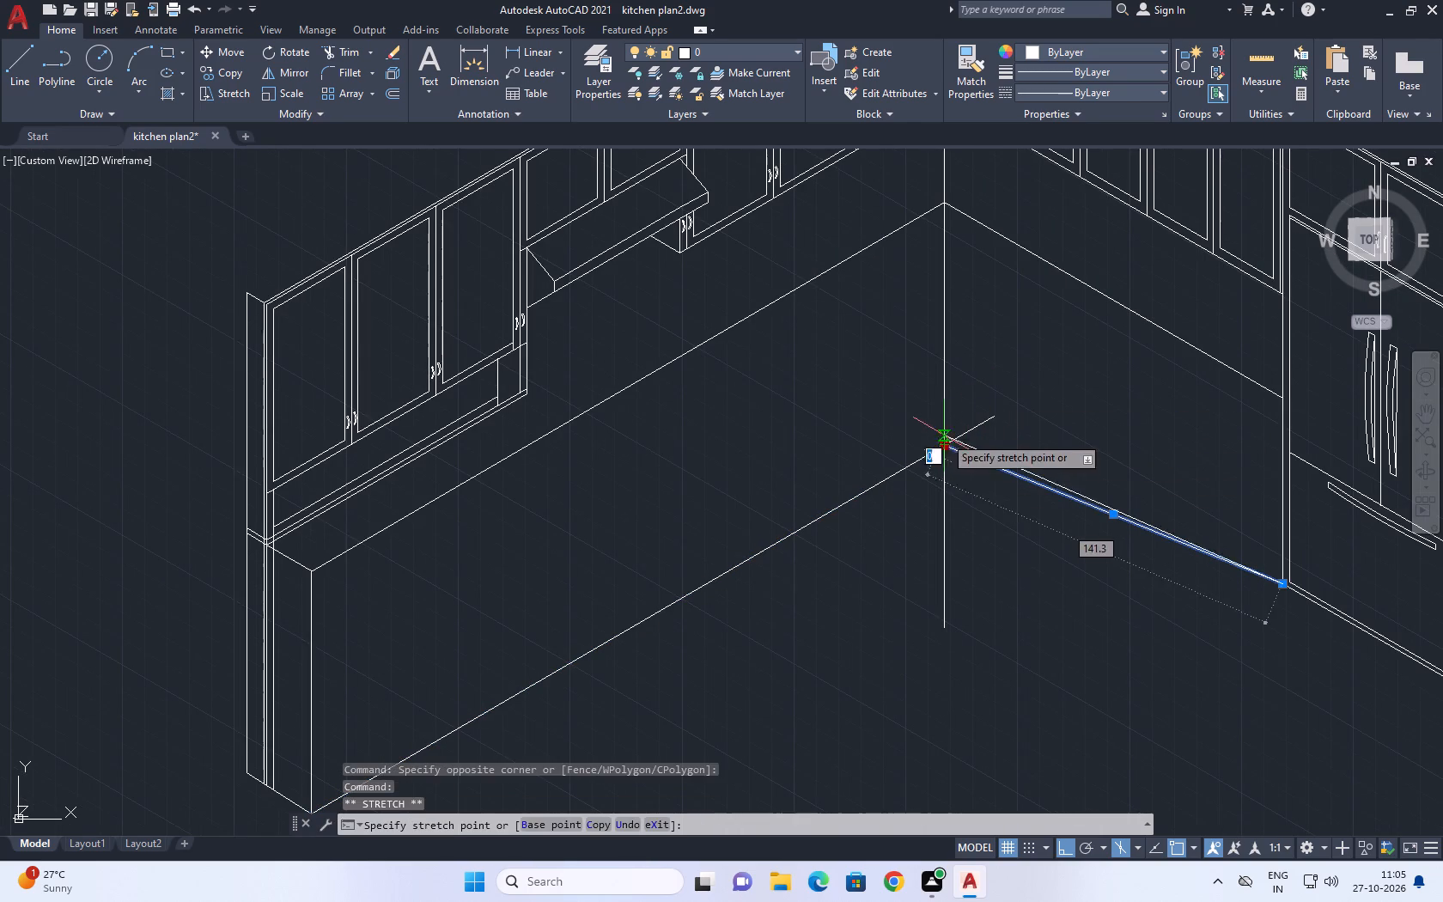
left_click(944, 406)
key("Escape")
Erase the slanted refrigerator-side base line.
left_click(1089, 463)
left_click(1067, 489)
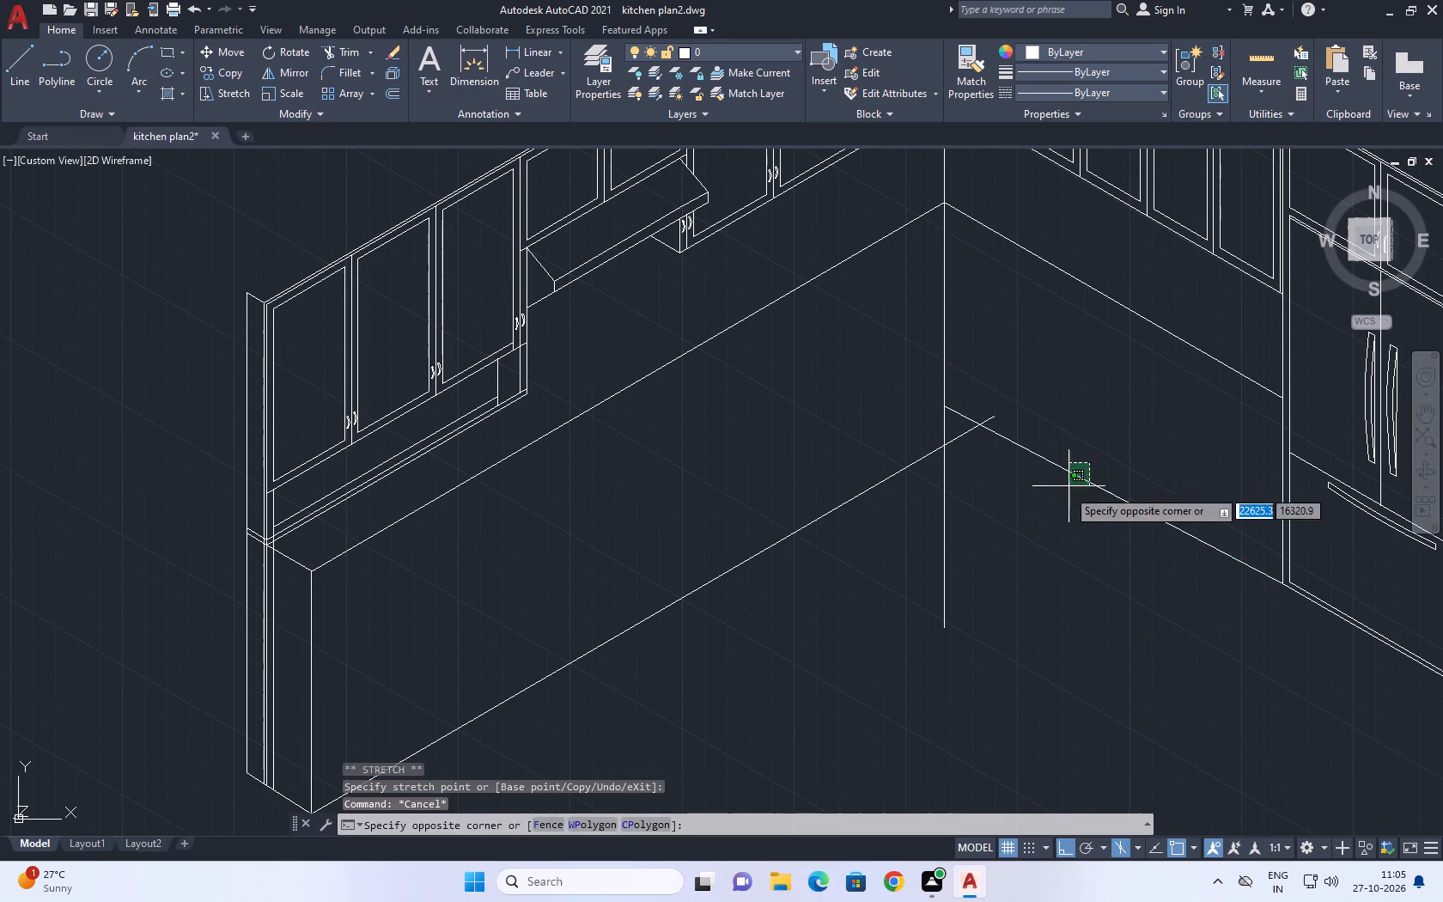
key("Delete")
Draw a base line about 218 long from the refrigerator unit's bottom corner along the 150° isometric direction.
middle_click_drag(1070, 503, 1032, 515)
key("l")
key("space")
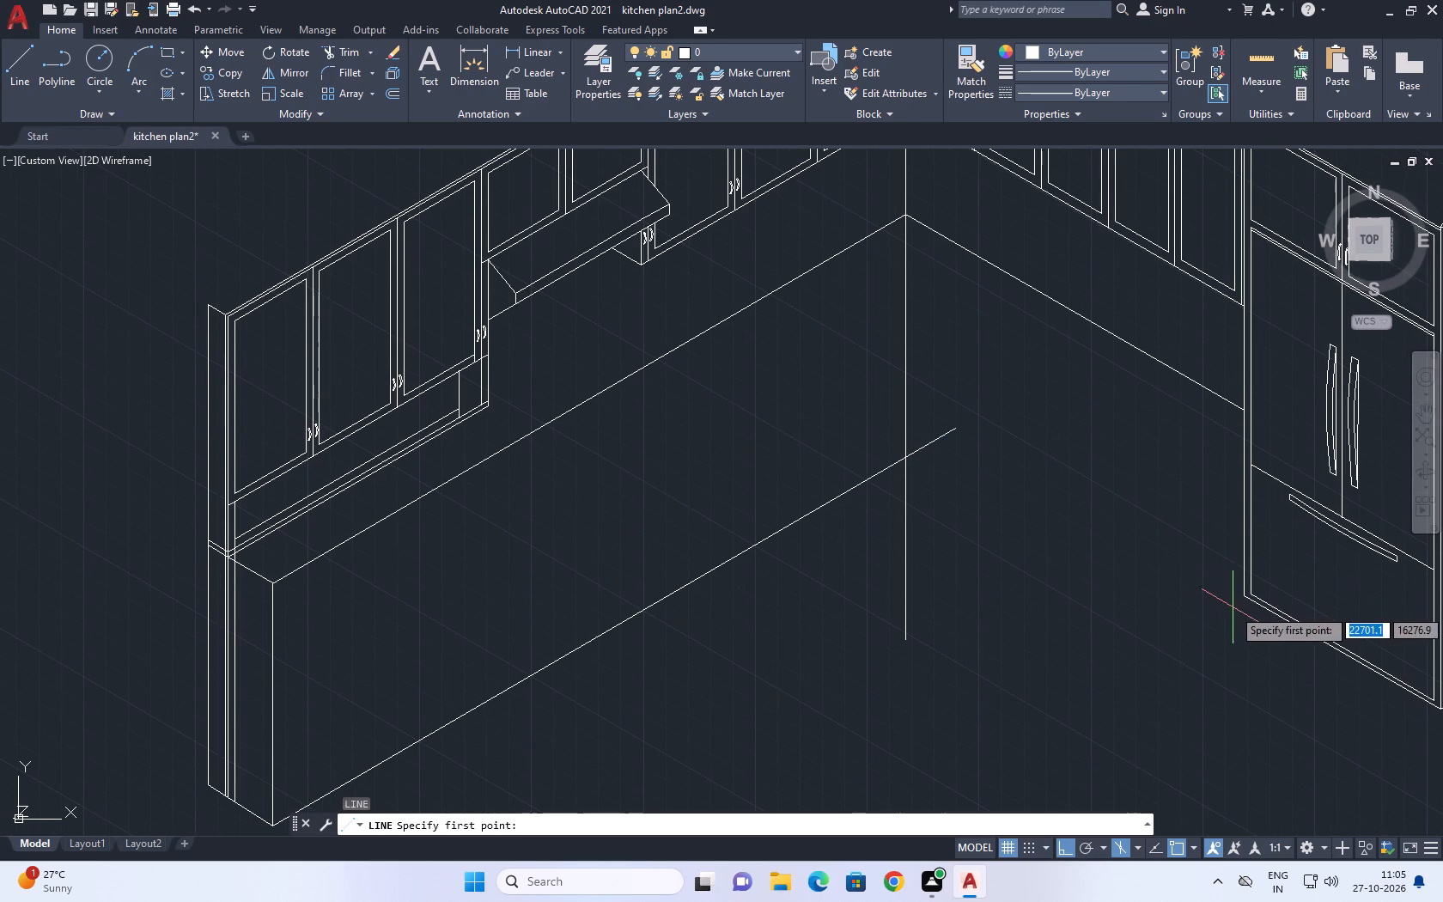
left_click(1247, 594)
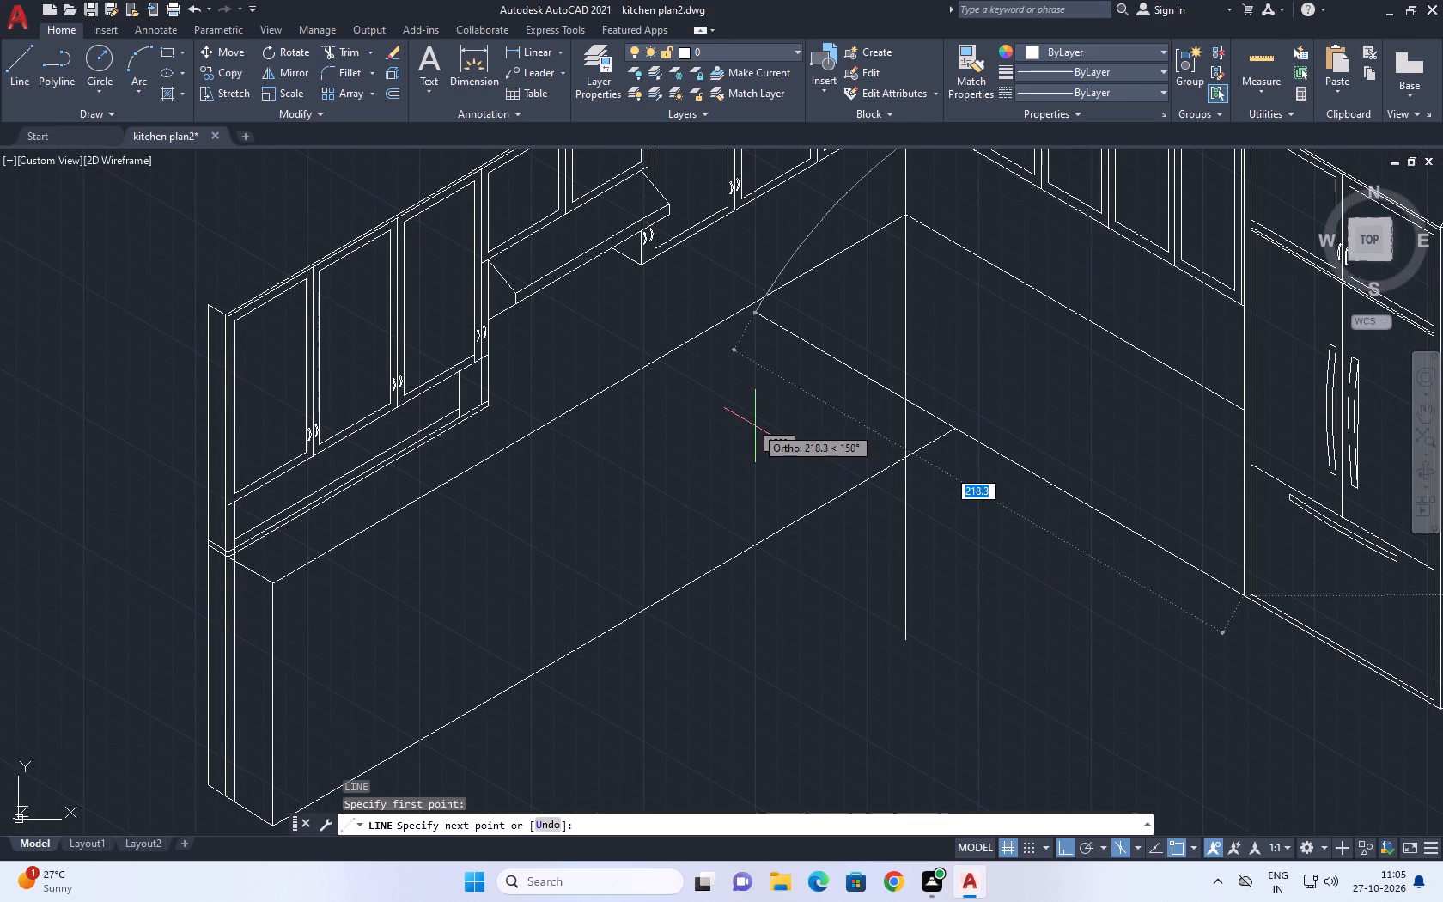
left_click(755, 426)
key("Escape")
Erase the slanted hood-side base line running from the end panel to the refrigerator-side base line.
left_click(923, 450)
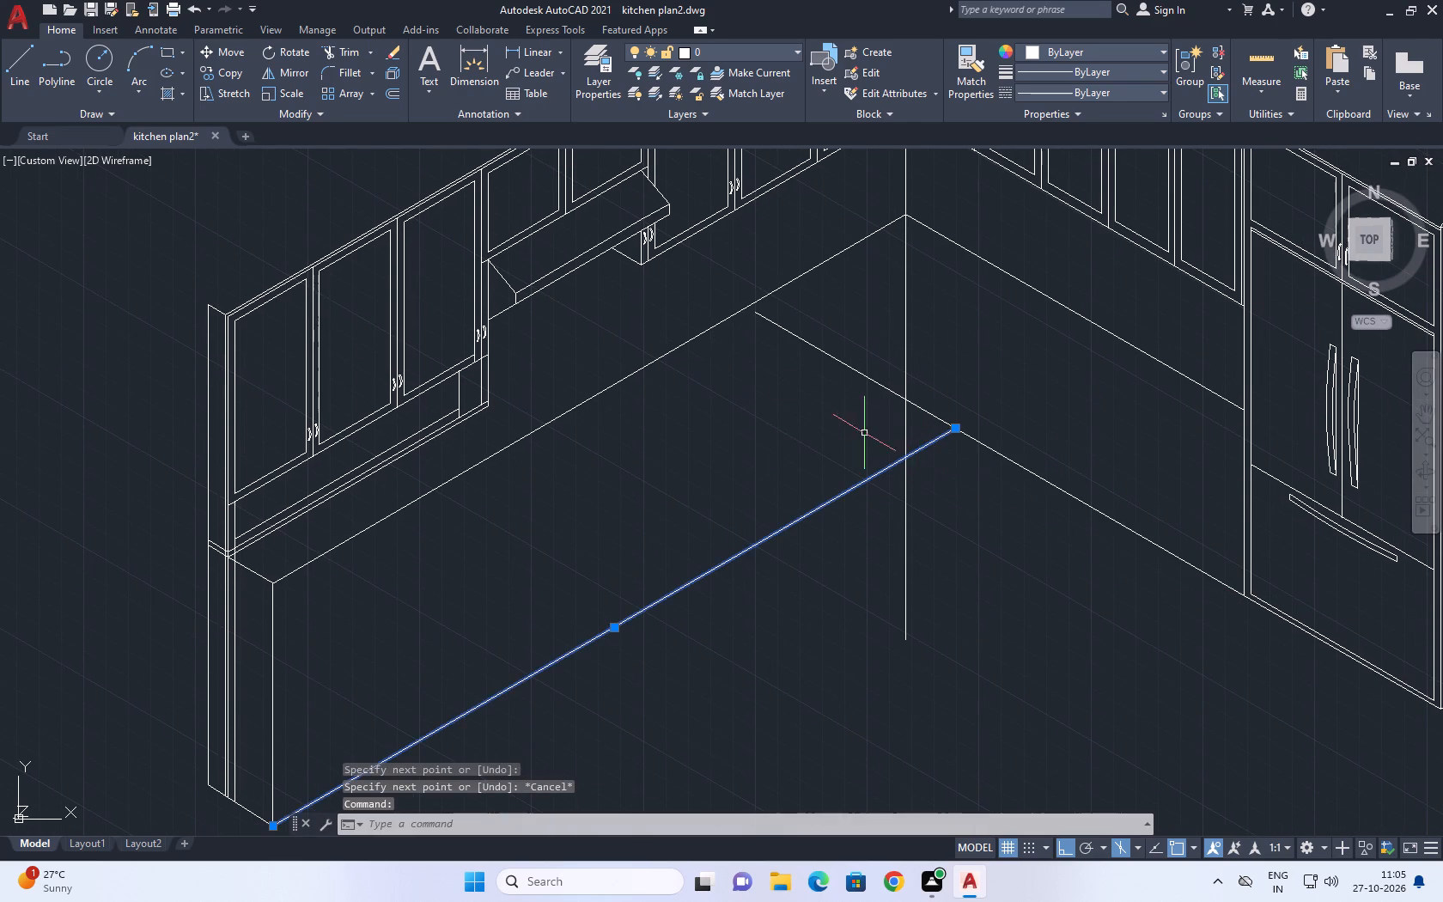
middle_click_drag(977, 411, 984, 385)
scroll(985, 392, "down", 2)
middle_click_drag(982, 408, 959, 463)
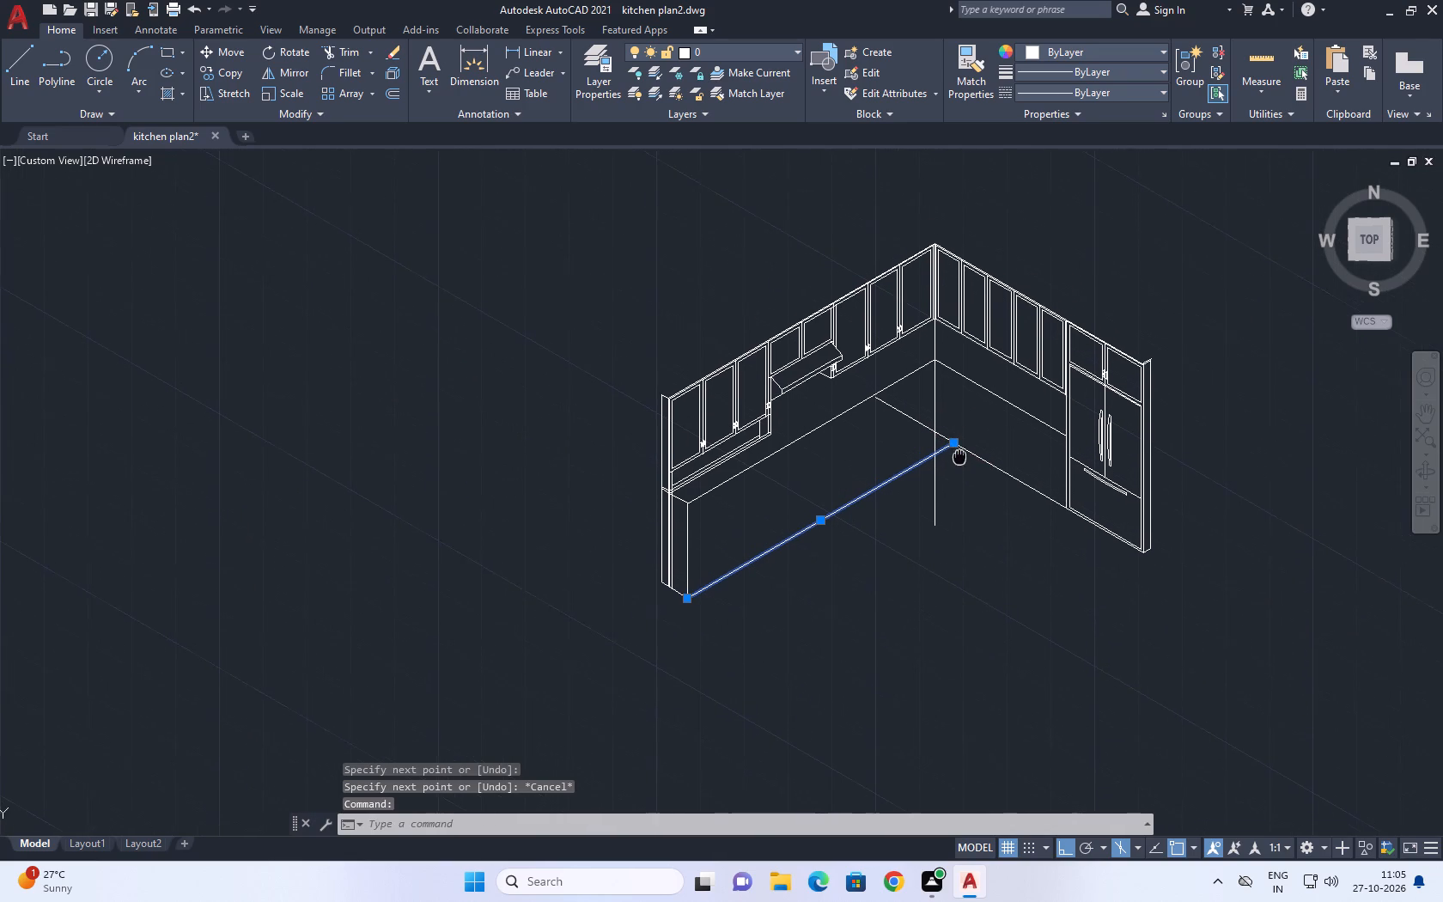
middle_click_drag(959, 463, 955, 470)
key("Delete")
Draw a hood-side base line from the corner where the vertical line meets the refrigerator-side base line, parallel to the counter line and past the end panel.
key("l")
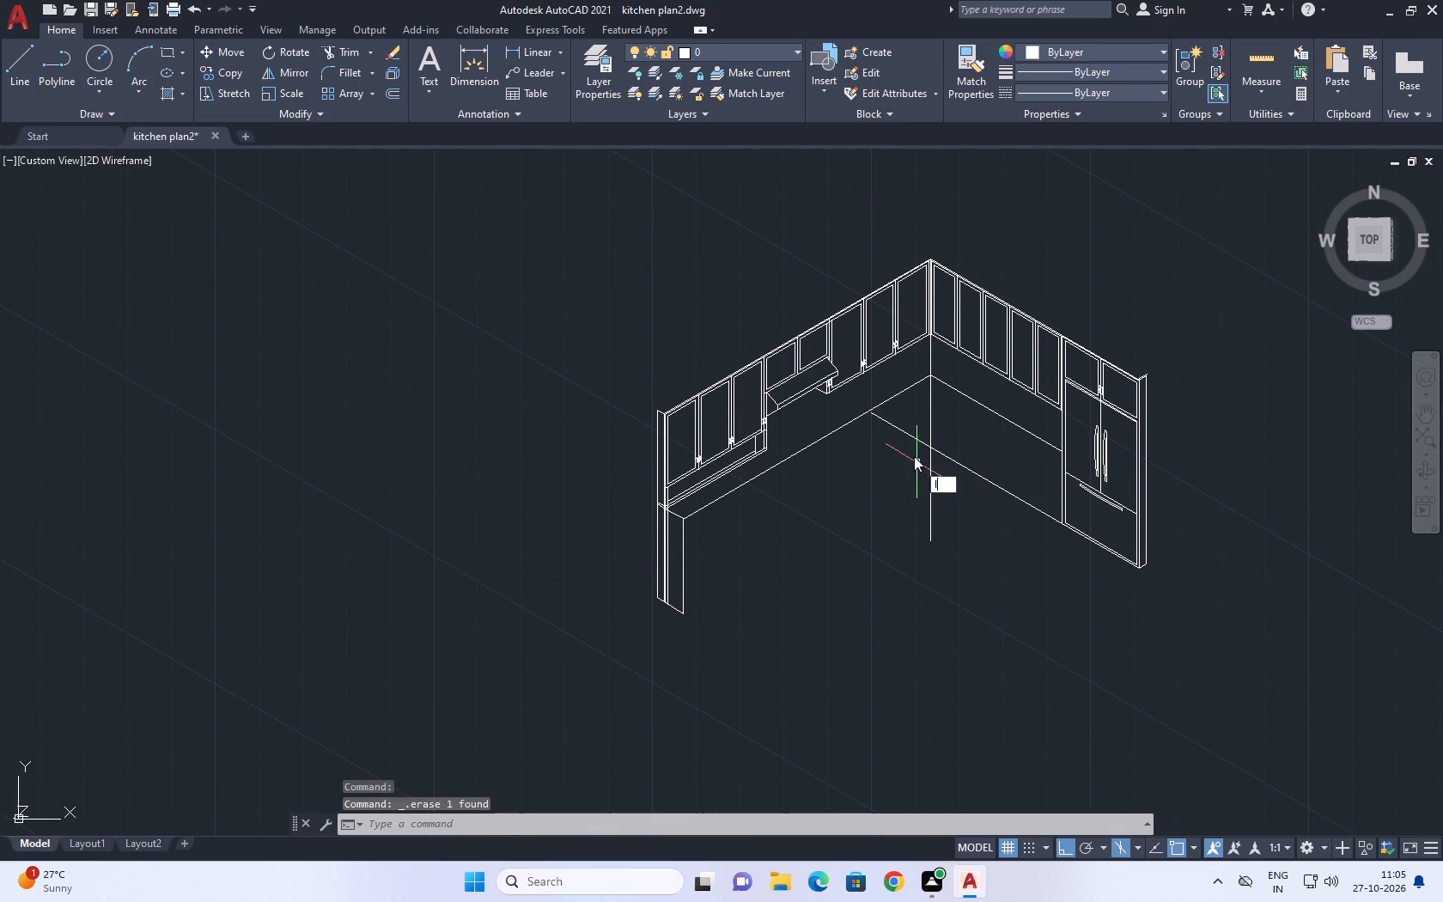
key("space")
scroll(915, 453, "up", 3)
left_click(973, 431)
scroll(971, 436, "down", 3)
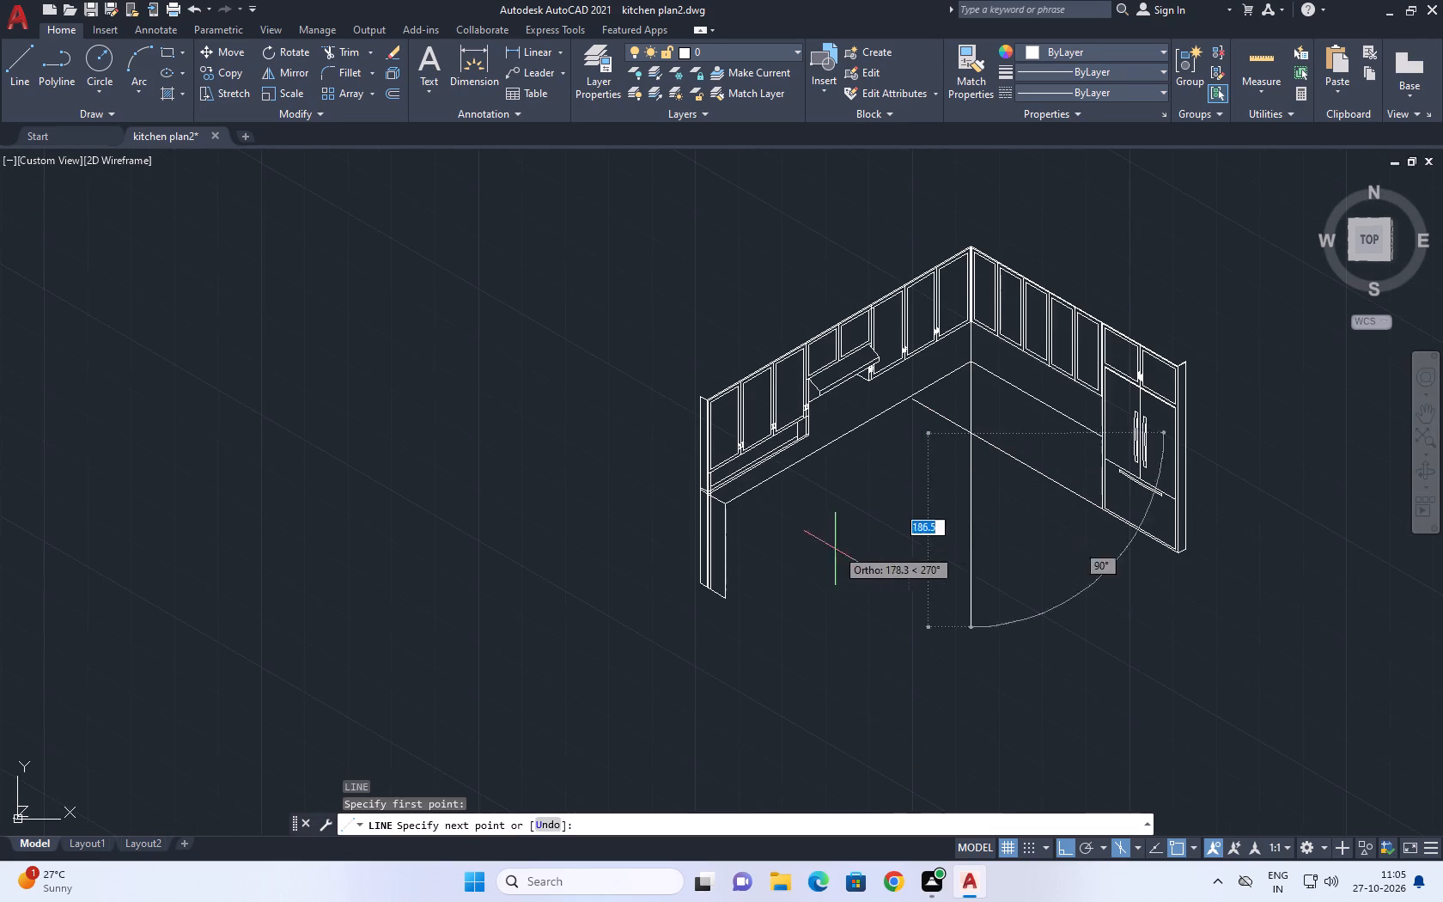
key("F5")
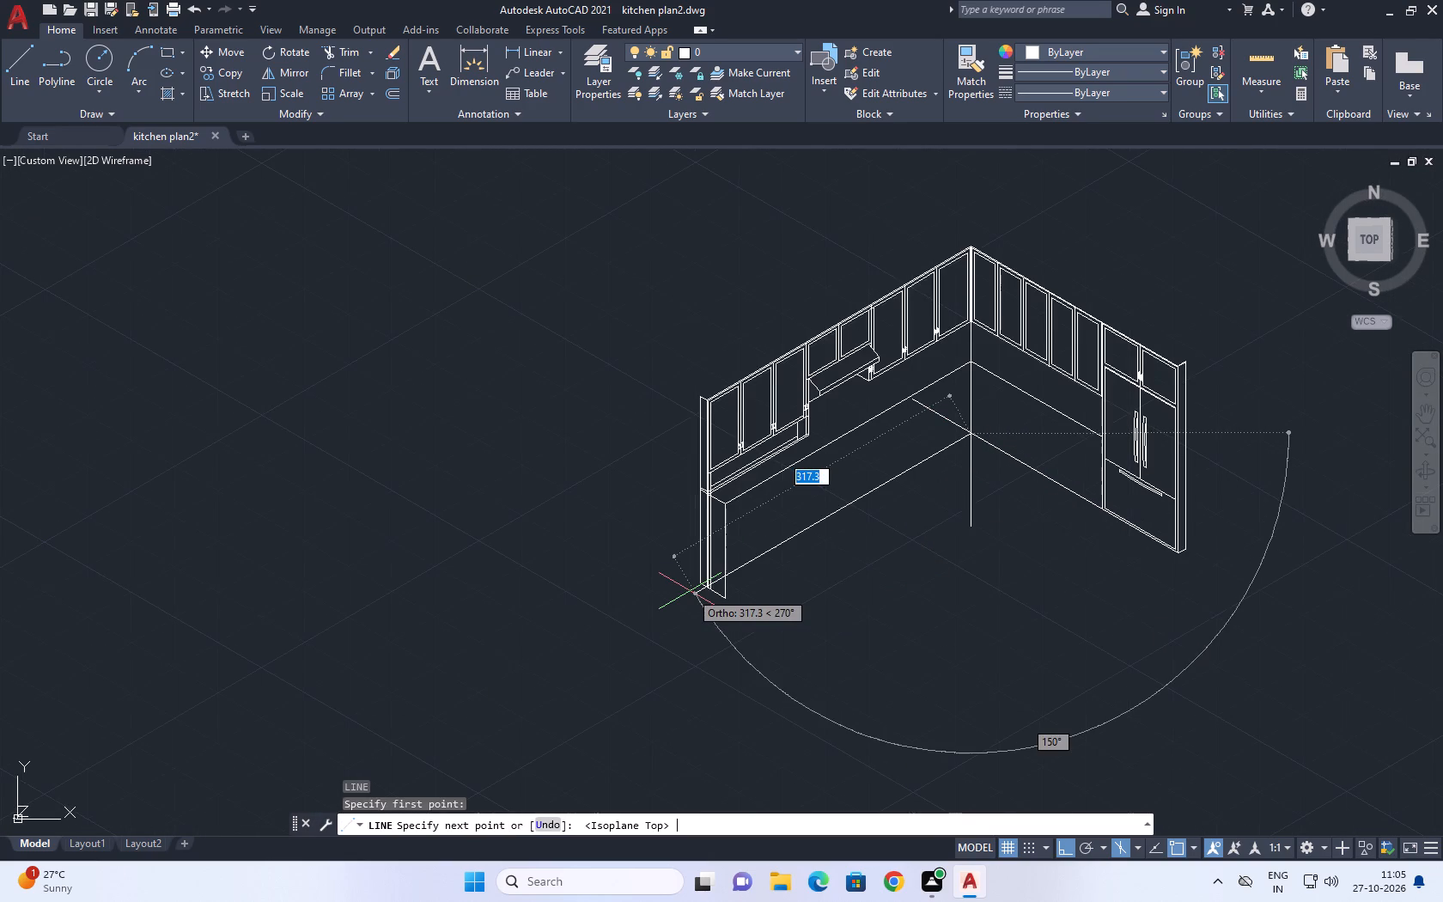
left_click(498, 687)
key("Escape")
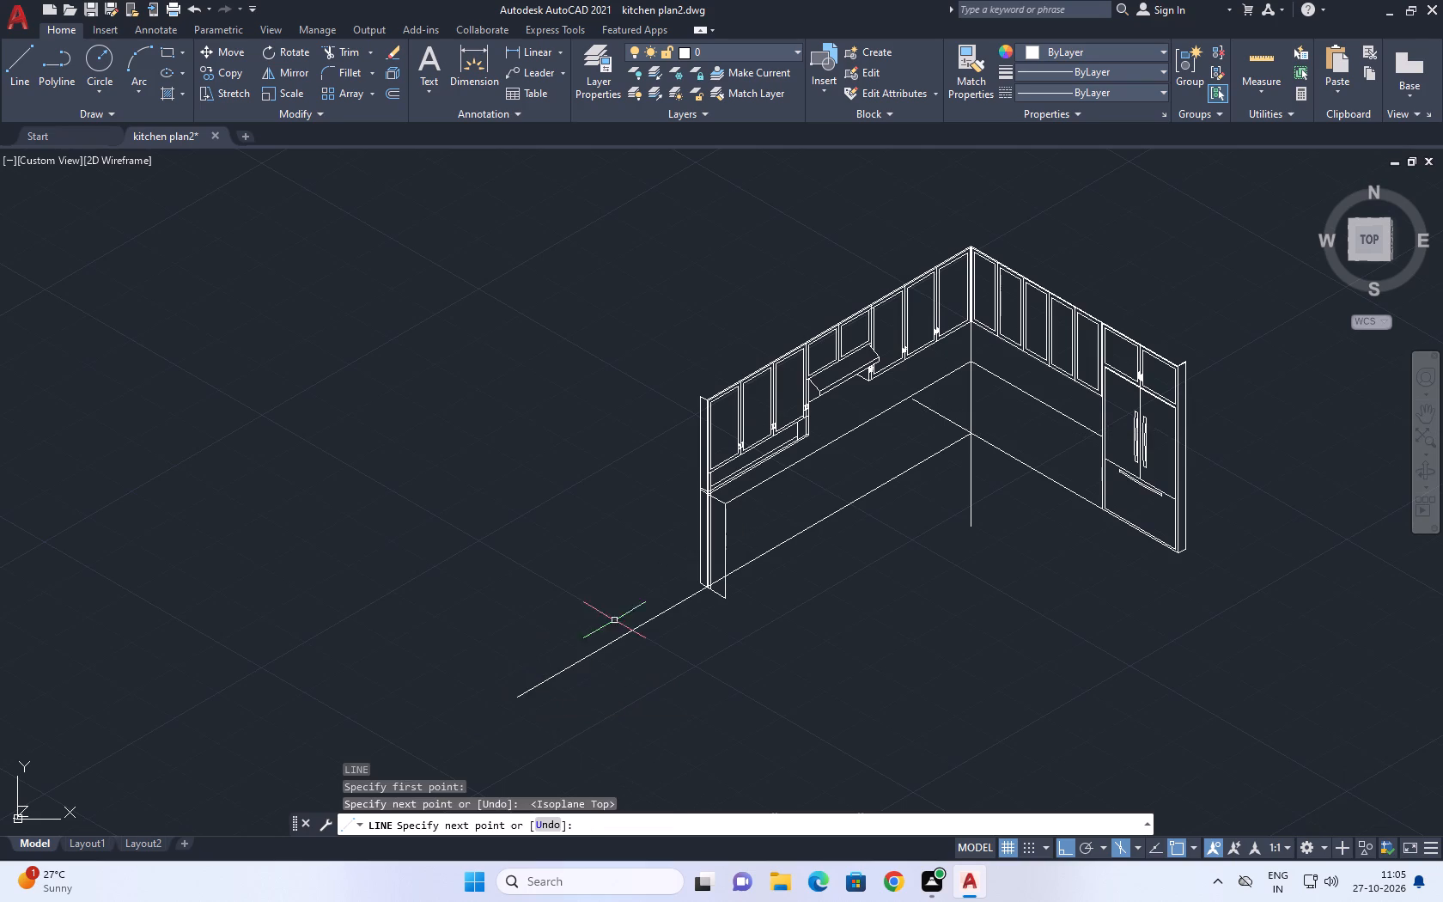
Trim the vertical corner line below the base lines and the refrigerator-side base line beyond the corner.
scroll(687, 611, "up", 4)
middle_click_drag(761, 546, 742, 557)
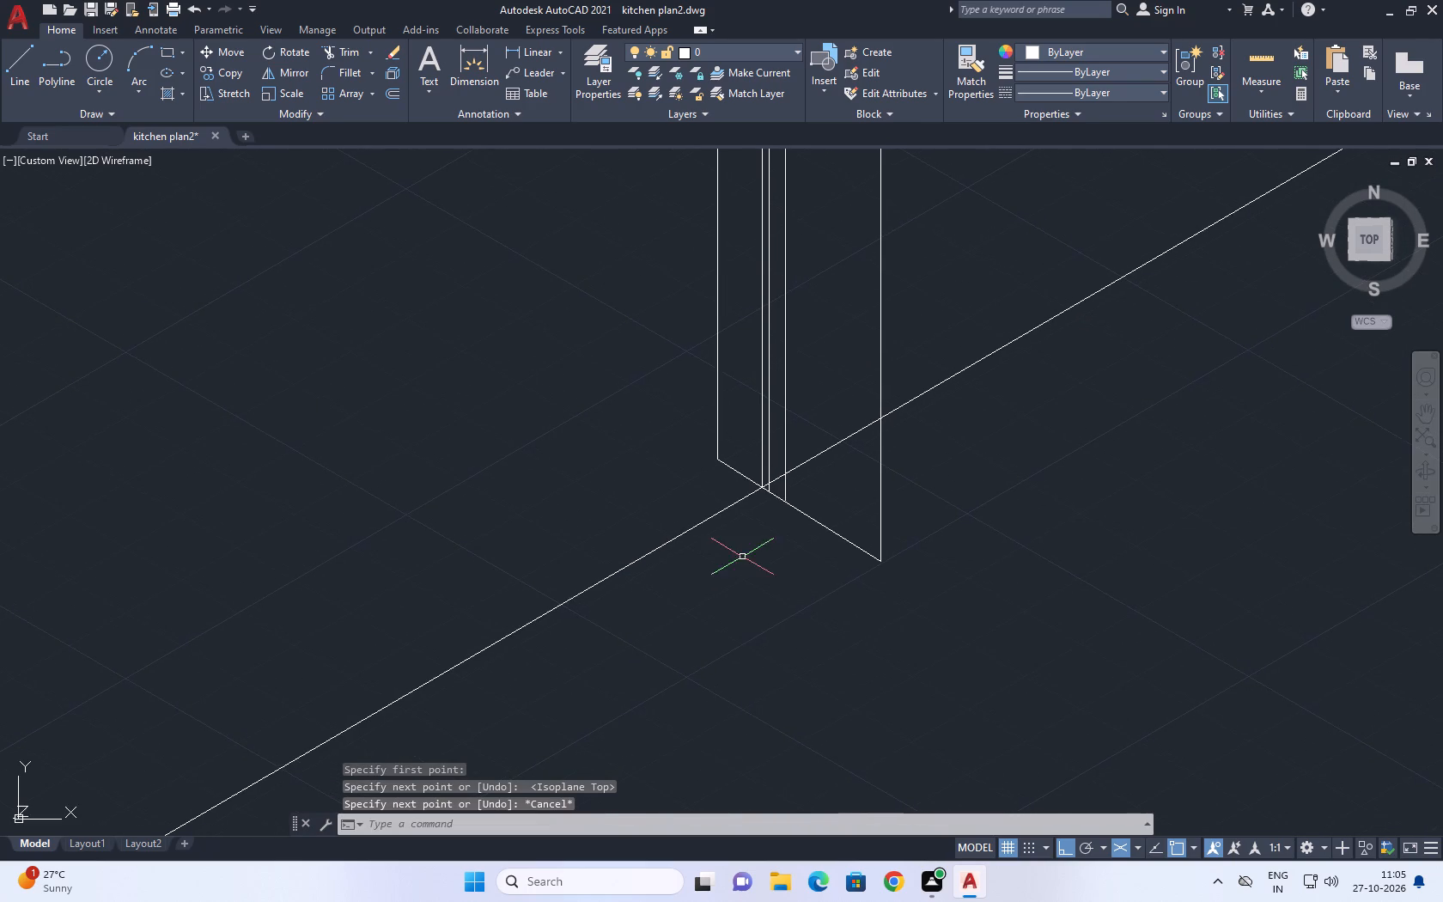
middle_click_drag(815, 539, 712, 558)
type("tr")
key("space")
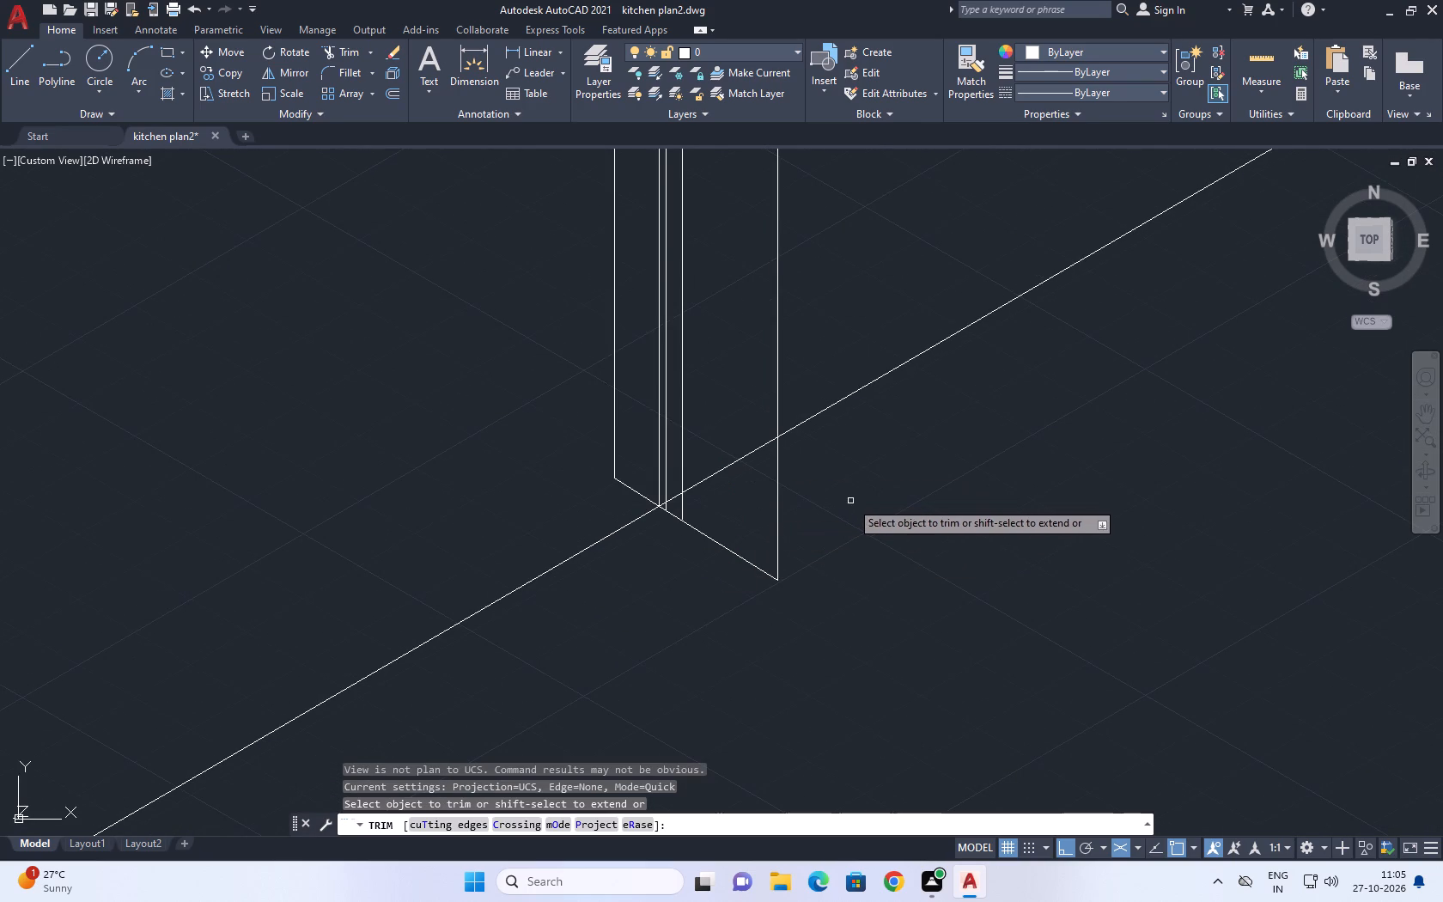
middle_click_drag(825, 504, 649, 571)
scroll(653, 576, "down", 3)
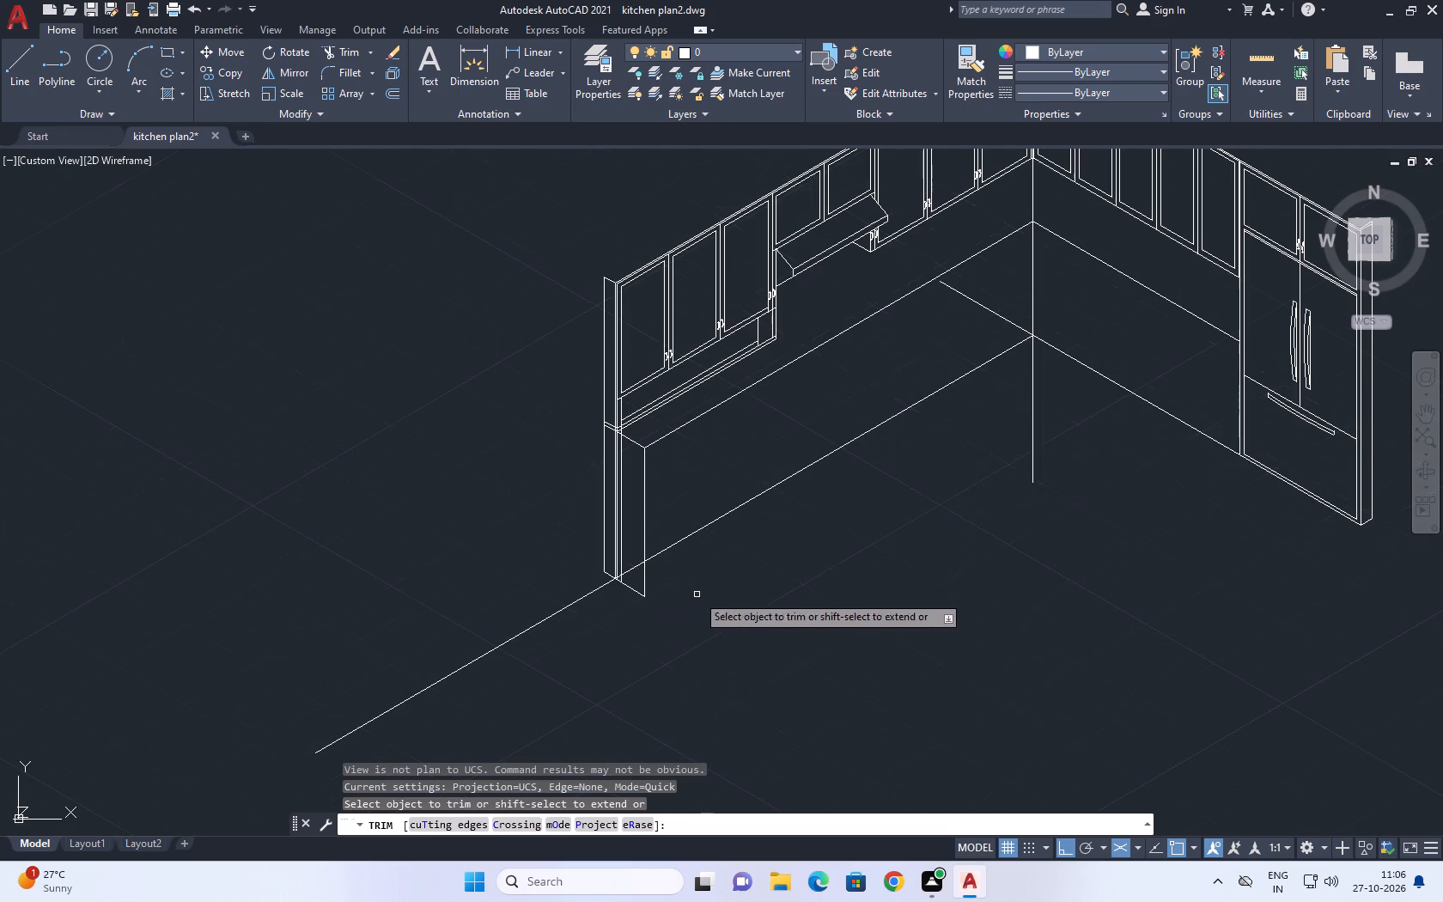
left_click(1032, 398)
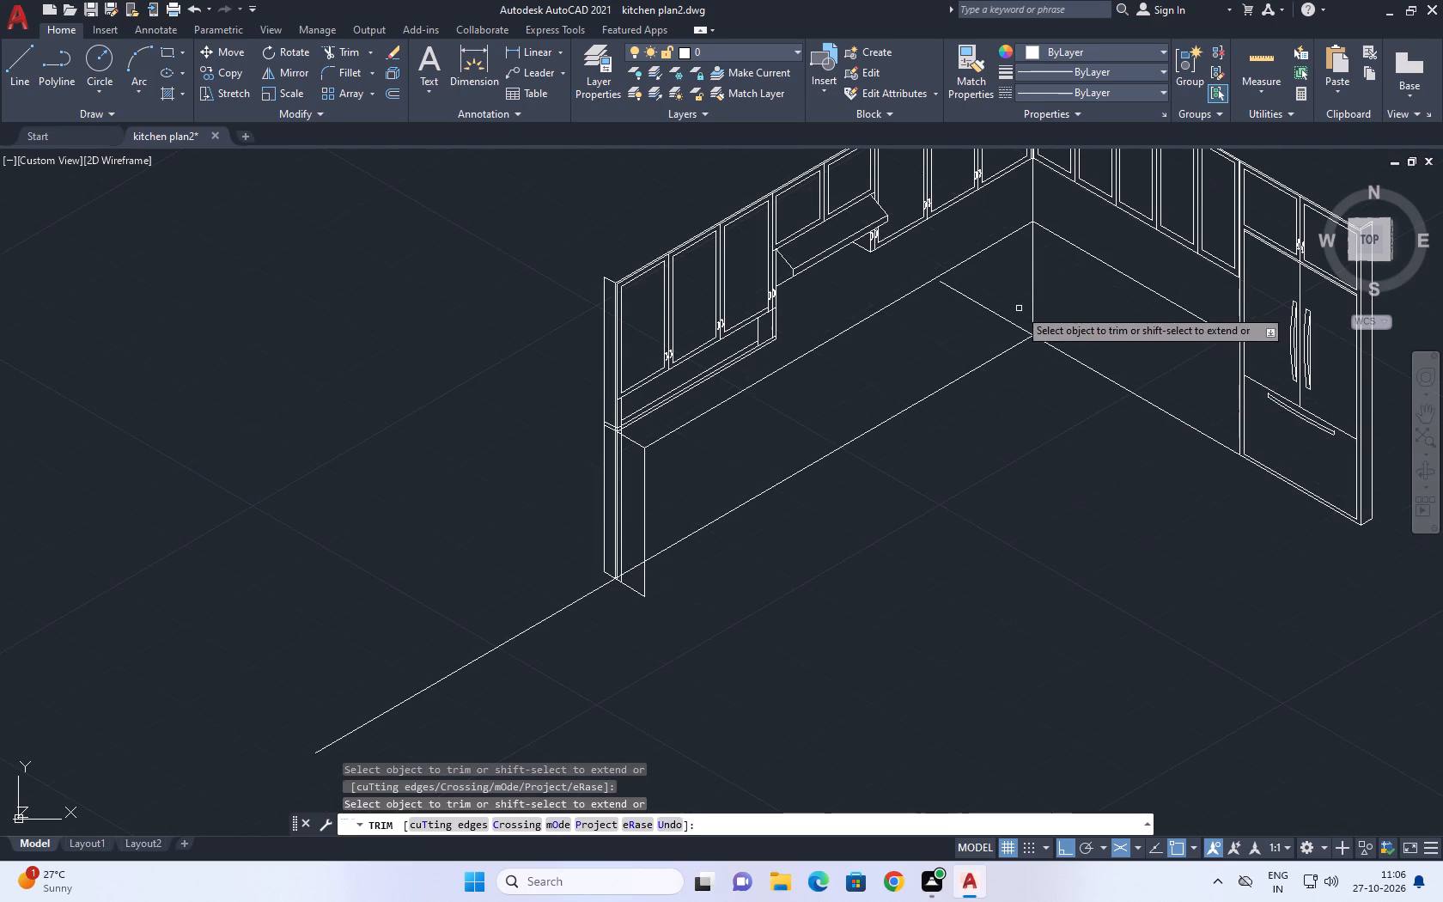
left_click(1019, 308)
left_click(963, 332)
scroll(751, 631, "down", 1)
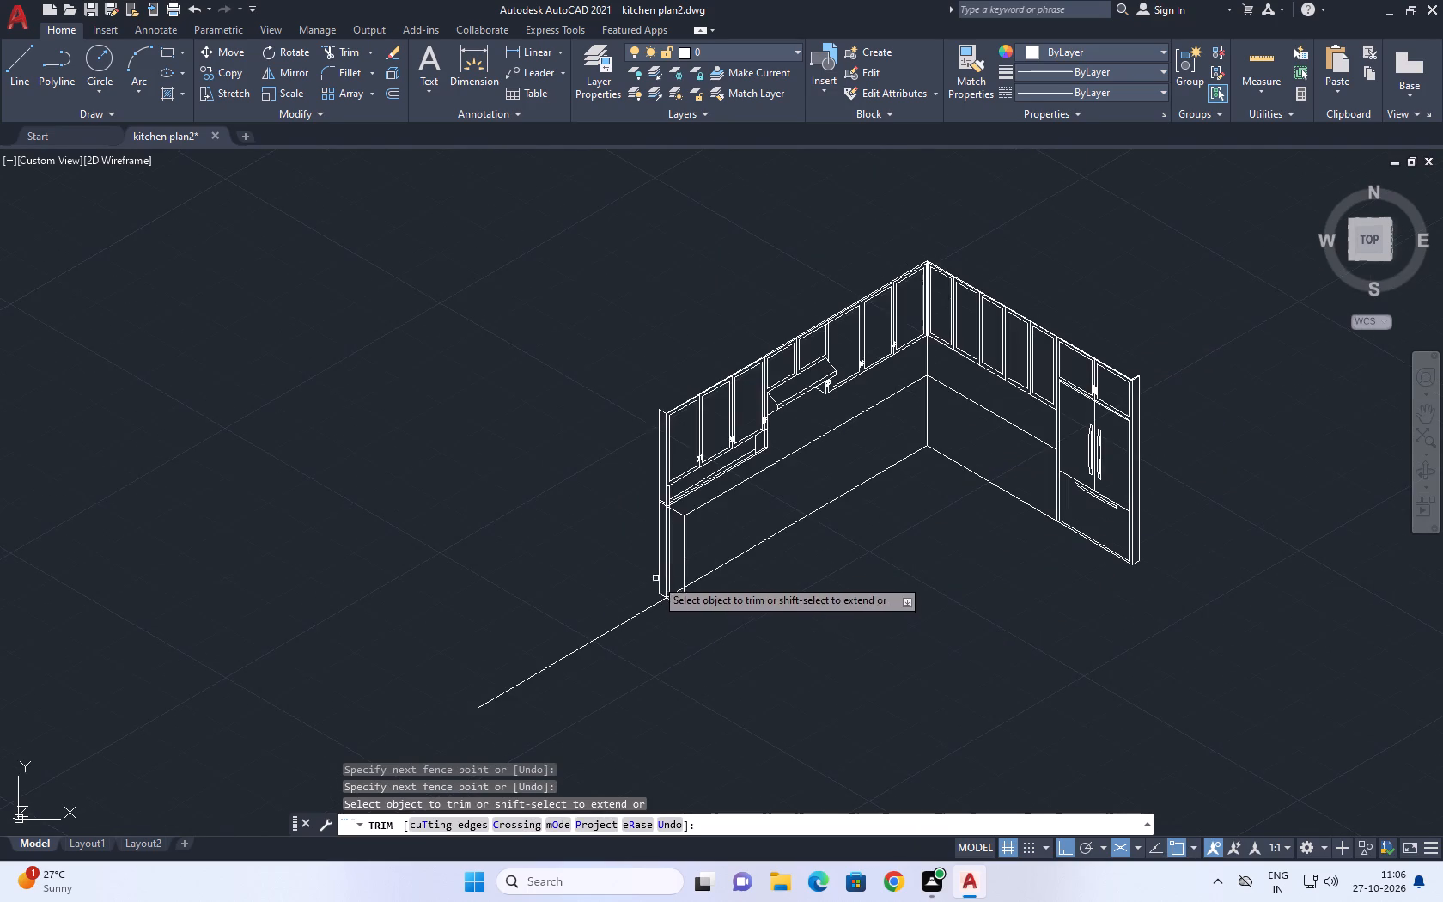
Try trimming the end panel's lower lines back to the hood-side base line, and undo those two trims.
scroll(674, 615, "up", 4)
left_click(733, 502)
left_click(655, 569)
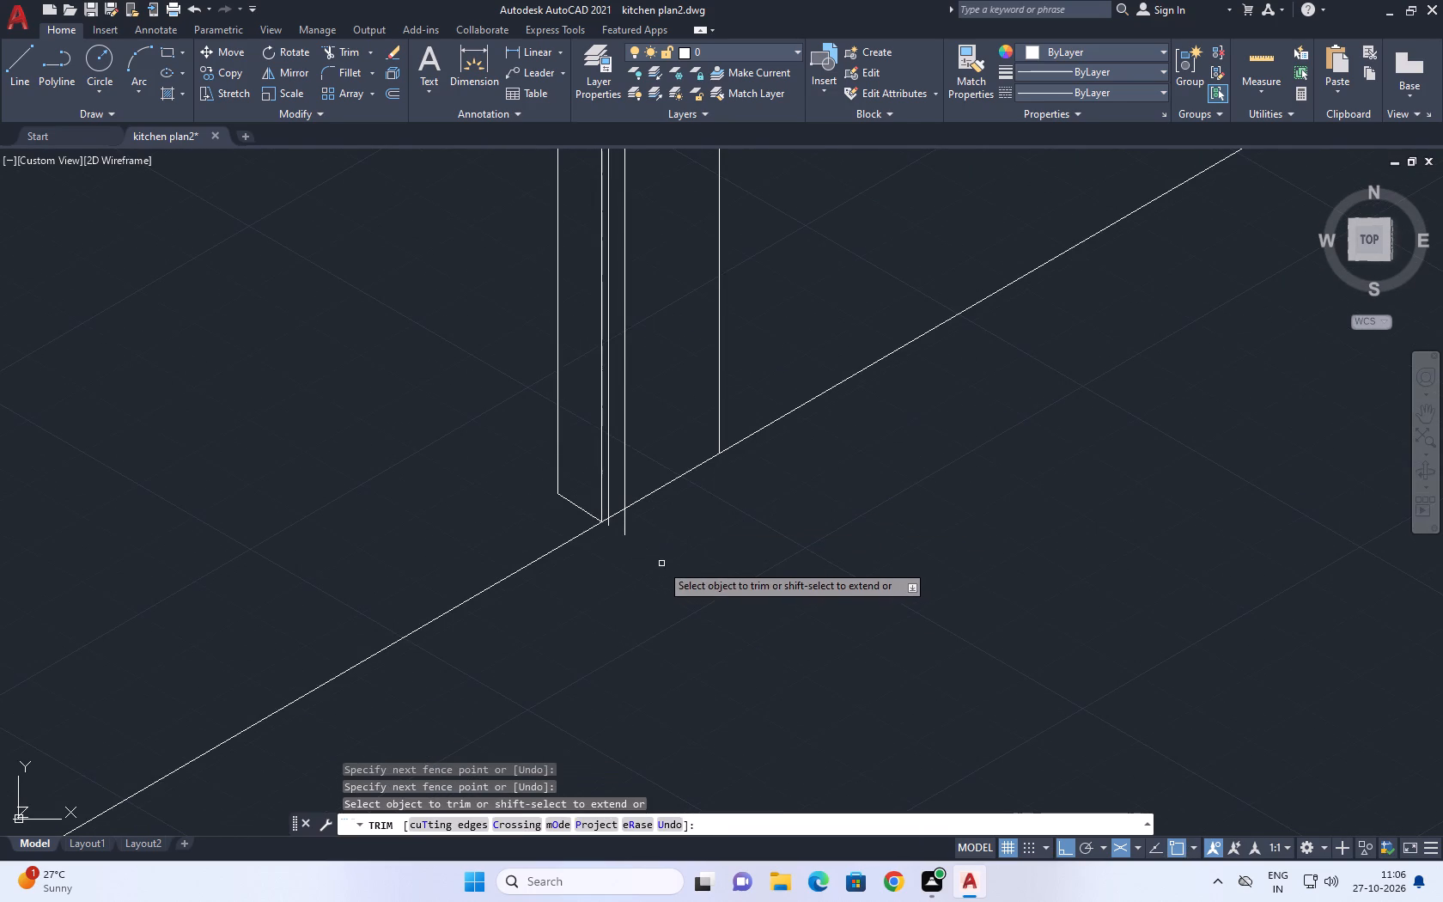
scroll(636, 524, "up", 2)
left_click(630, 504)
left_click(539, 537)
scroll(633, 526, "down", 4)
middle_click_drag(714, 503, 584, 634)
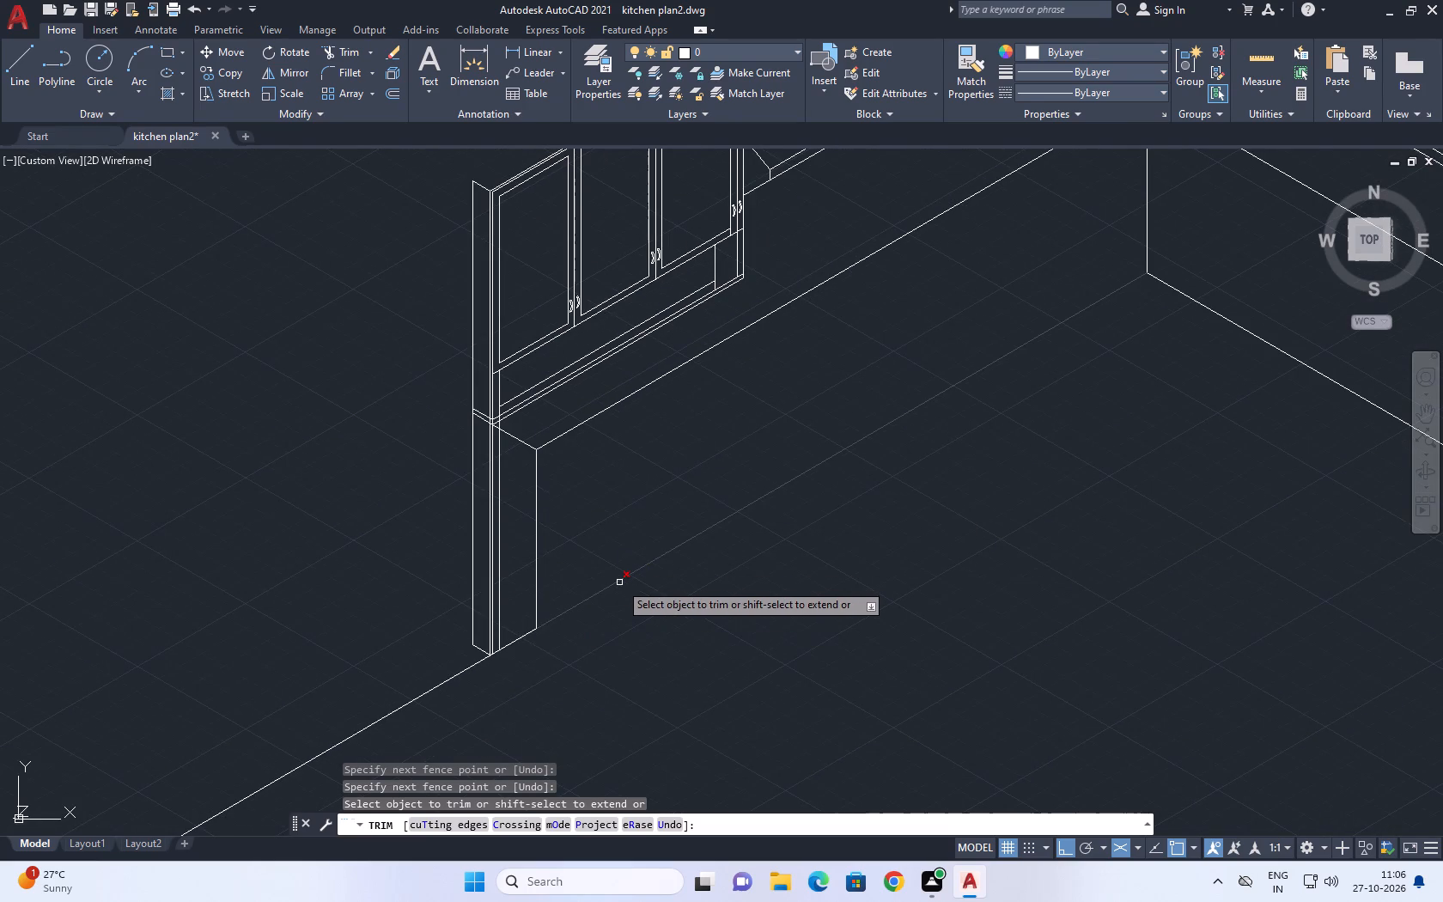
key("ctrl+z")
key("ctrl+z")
Trim the end panel's vertical lines and bottom edge where they extend below the hood-side base line.
scroll(655, 604, "down", 1)
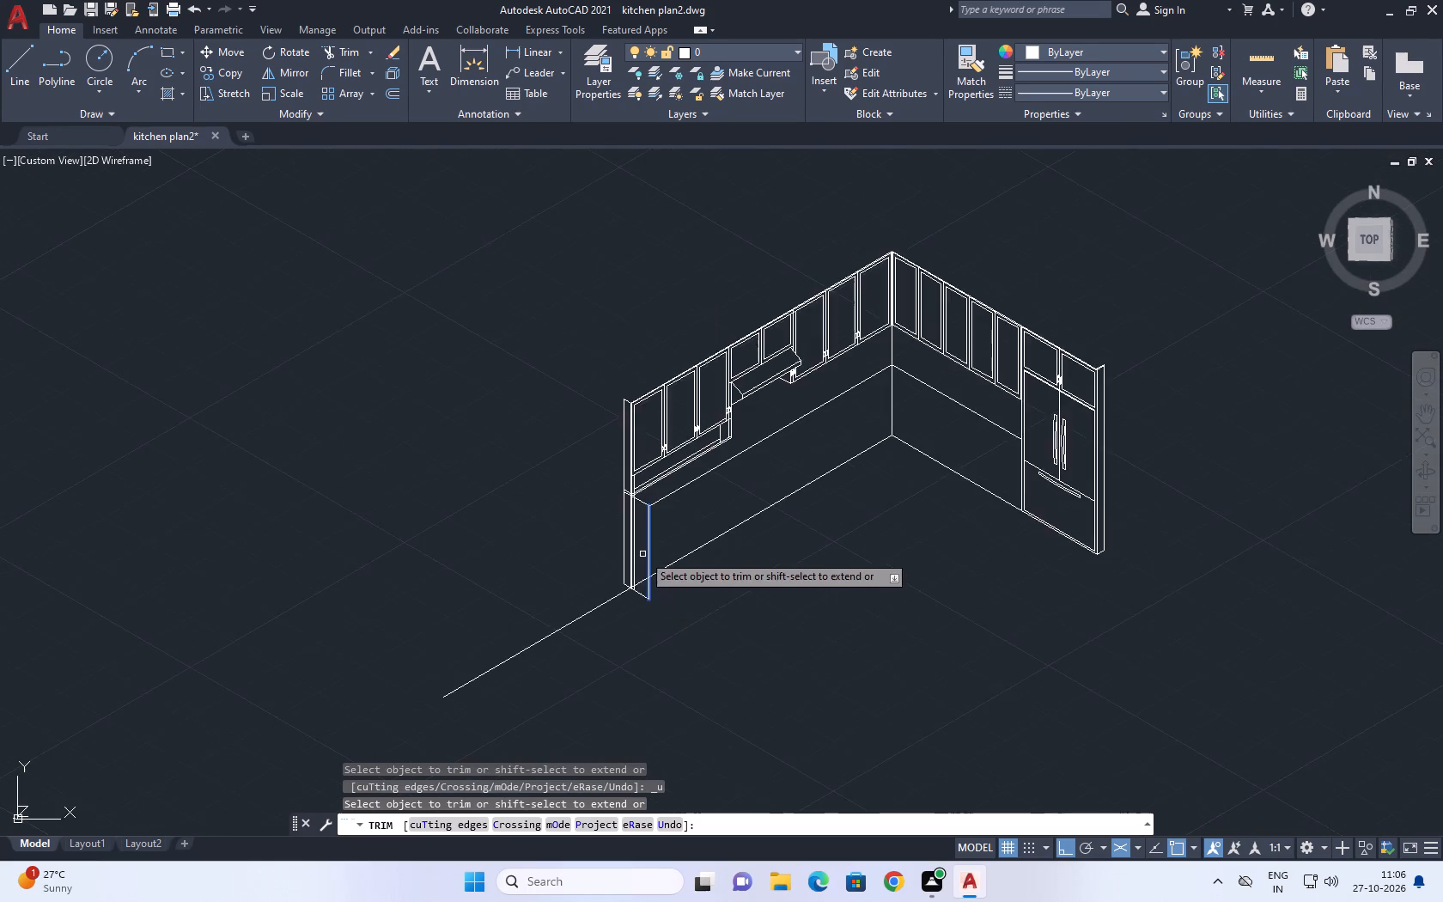
scroll(642, 588, "up", 3)
left_click(626, 621)
left_click(672, 584)
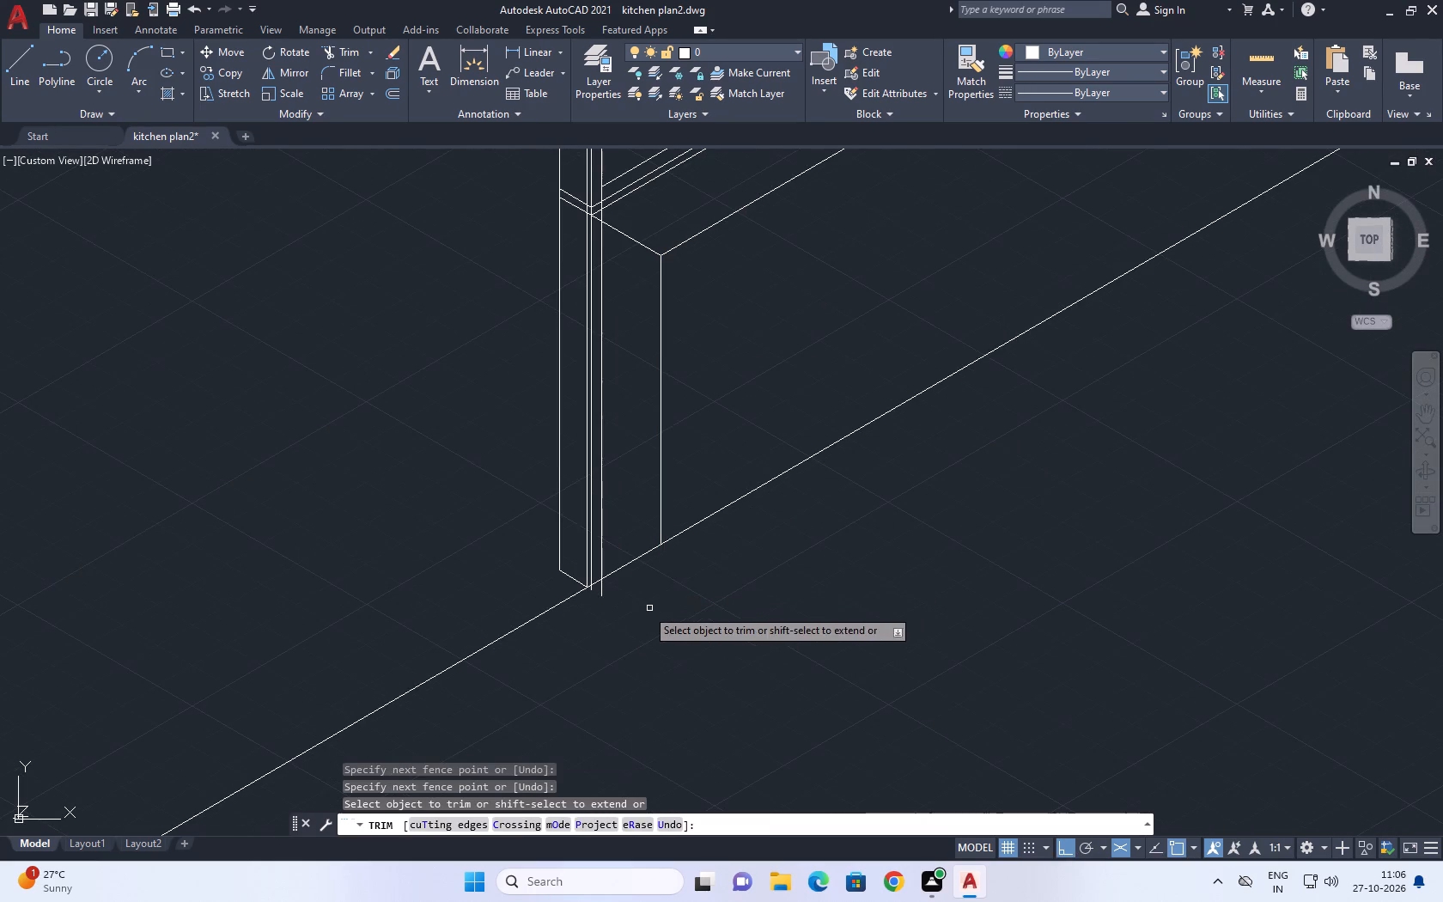
scroll(598, 594, "up", 3)
left_click(609, 580)
left_click_drag(575, 592, 566, 592)
left_click(581, 564)
left_click(554, 582)
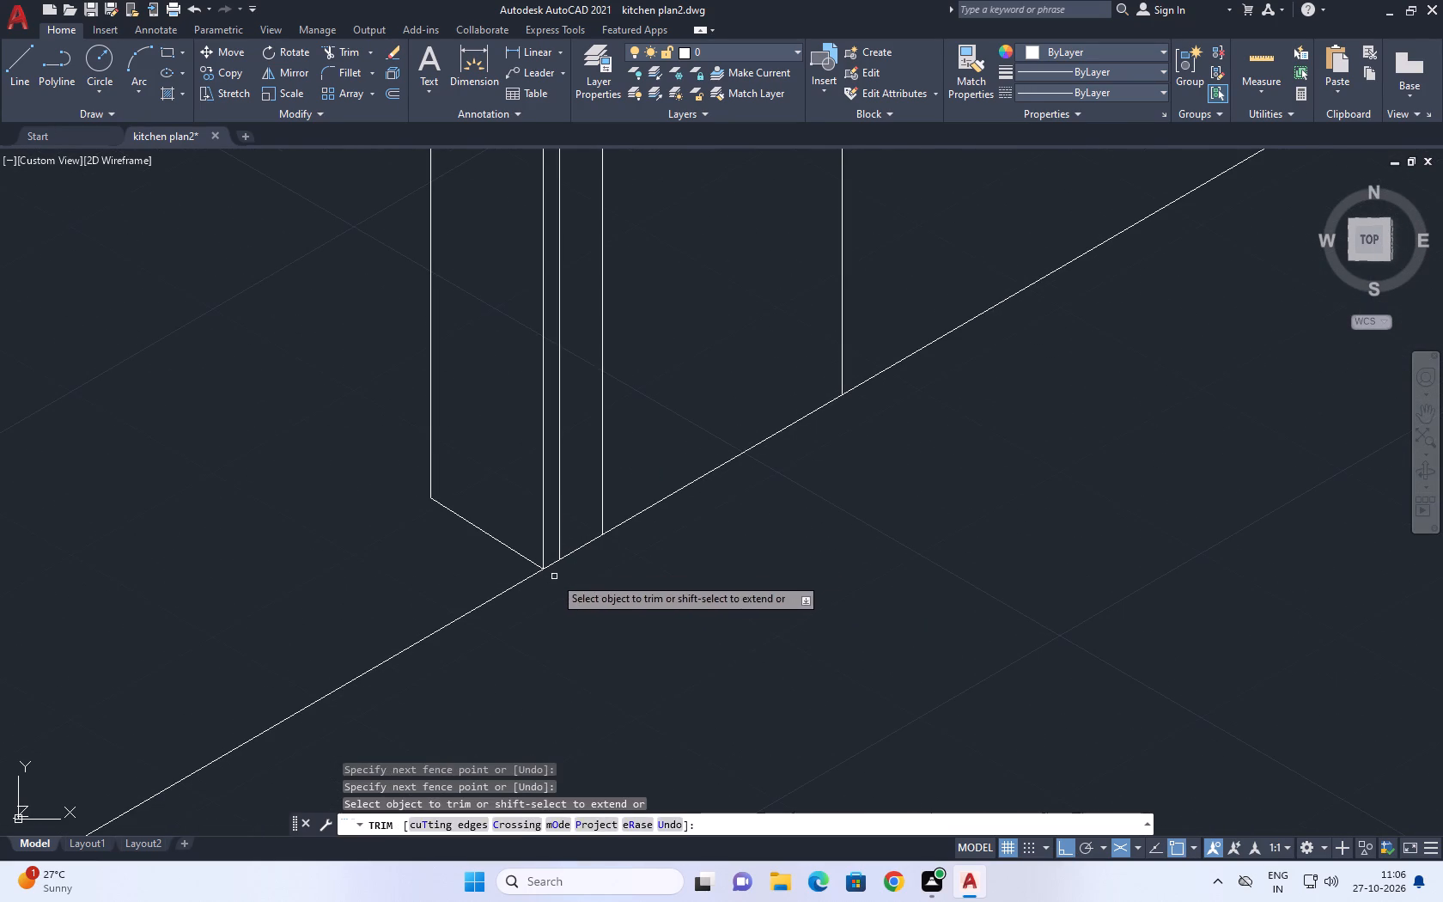
key("Escape")
Trim the part of the hood-side base line that extends beyond the end panel.
scroll(606, 589, "down", 4)
middle_click_drag(784, 568, 695, 618)
scroll(694, 618, "down", 2)
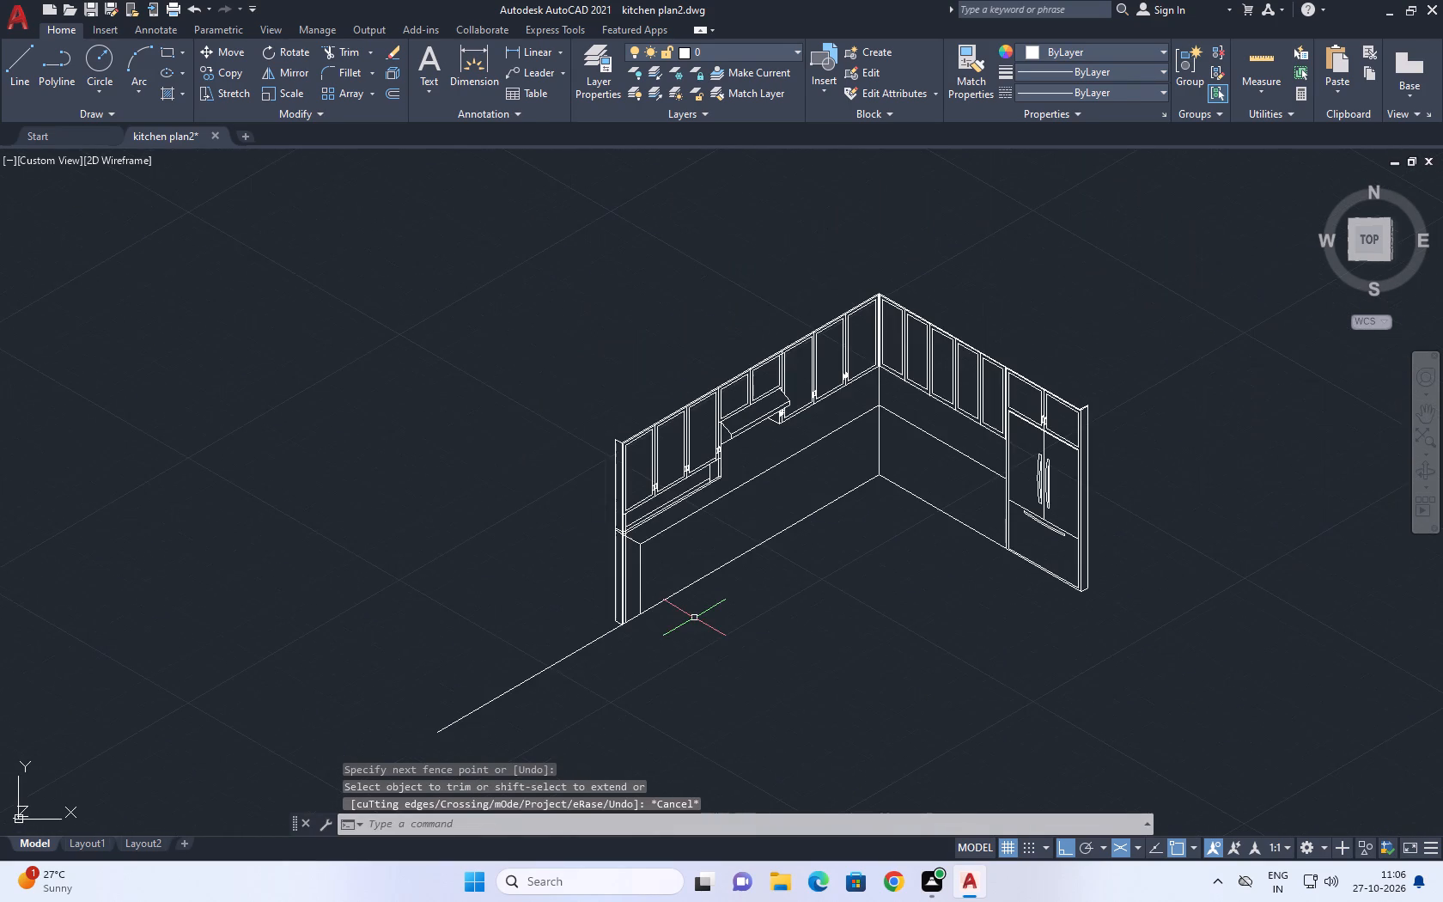
middle_click_drag(655, 629, 732, 464)
middle_click_drag(959, 295, 876, 469)
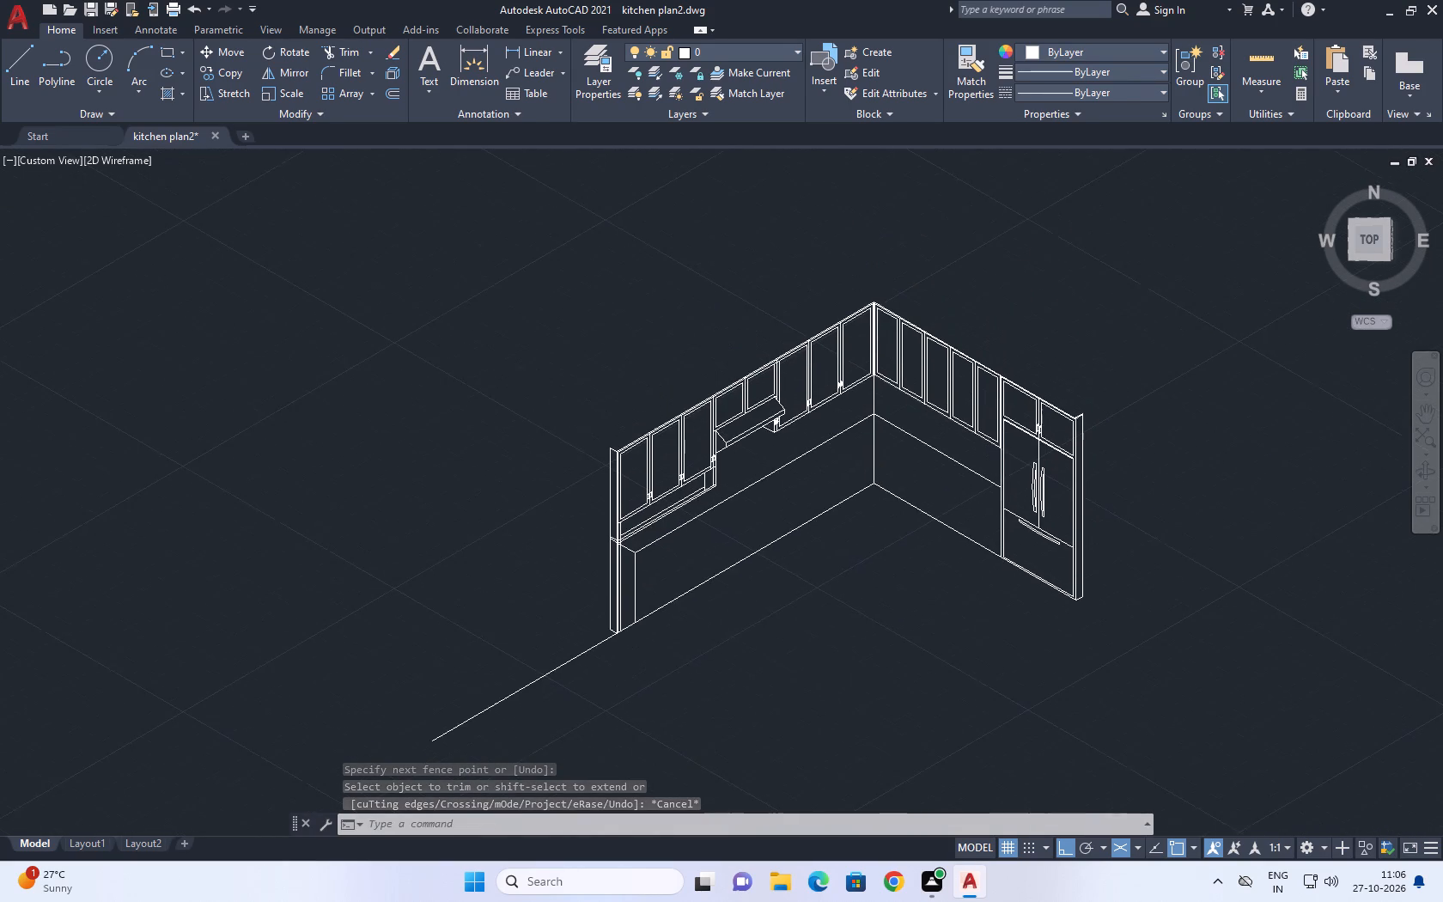
middle_click_drag(876, 469, 876, 470)
scroll(879, 477, "up", 1)
middle_click_drag(923, 451, 880, 338)
scroll(849, 358, "up", 1)
middle_click_drag(622, 464, 1014, 133)
scroll(902, 327, "down", 1)
type("tr")
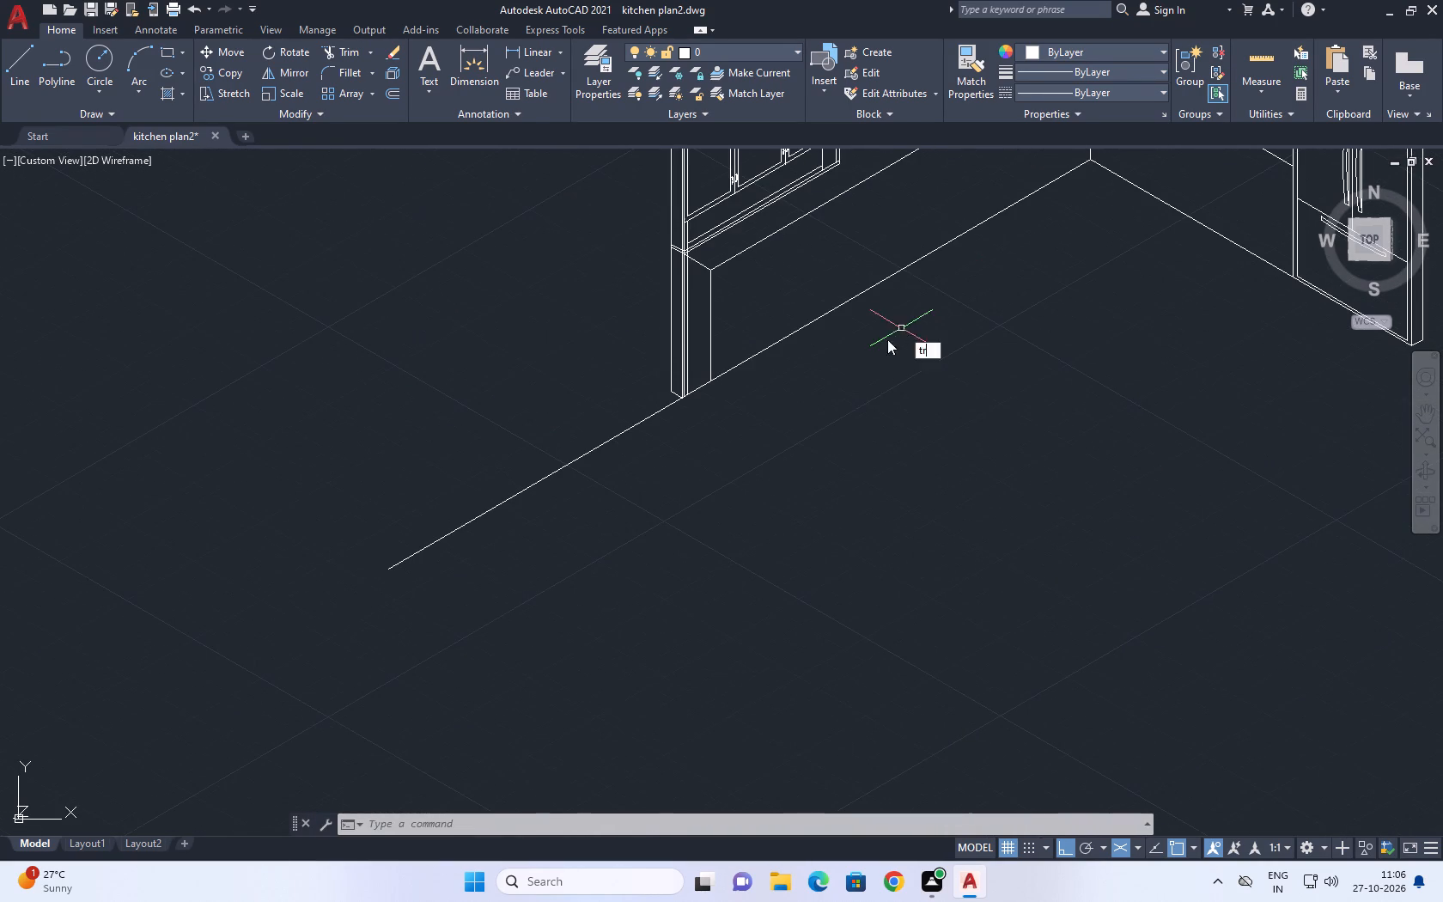
key("space")
left_click(534, 339)
left_click(612, 480)
key("Escape")
Draw a vertical line along the refrigerator unit's edge from the counter line's end down to the base line.
middle_click_drag(753, 349, 691, 524)
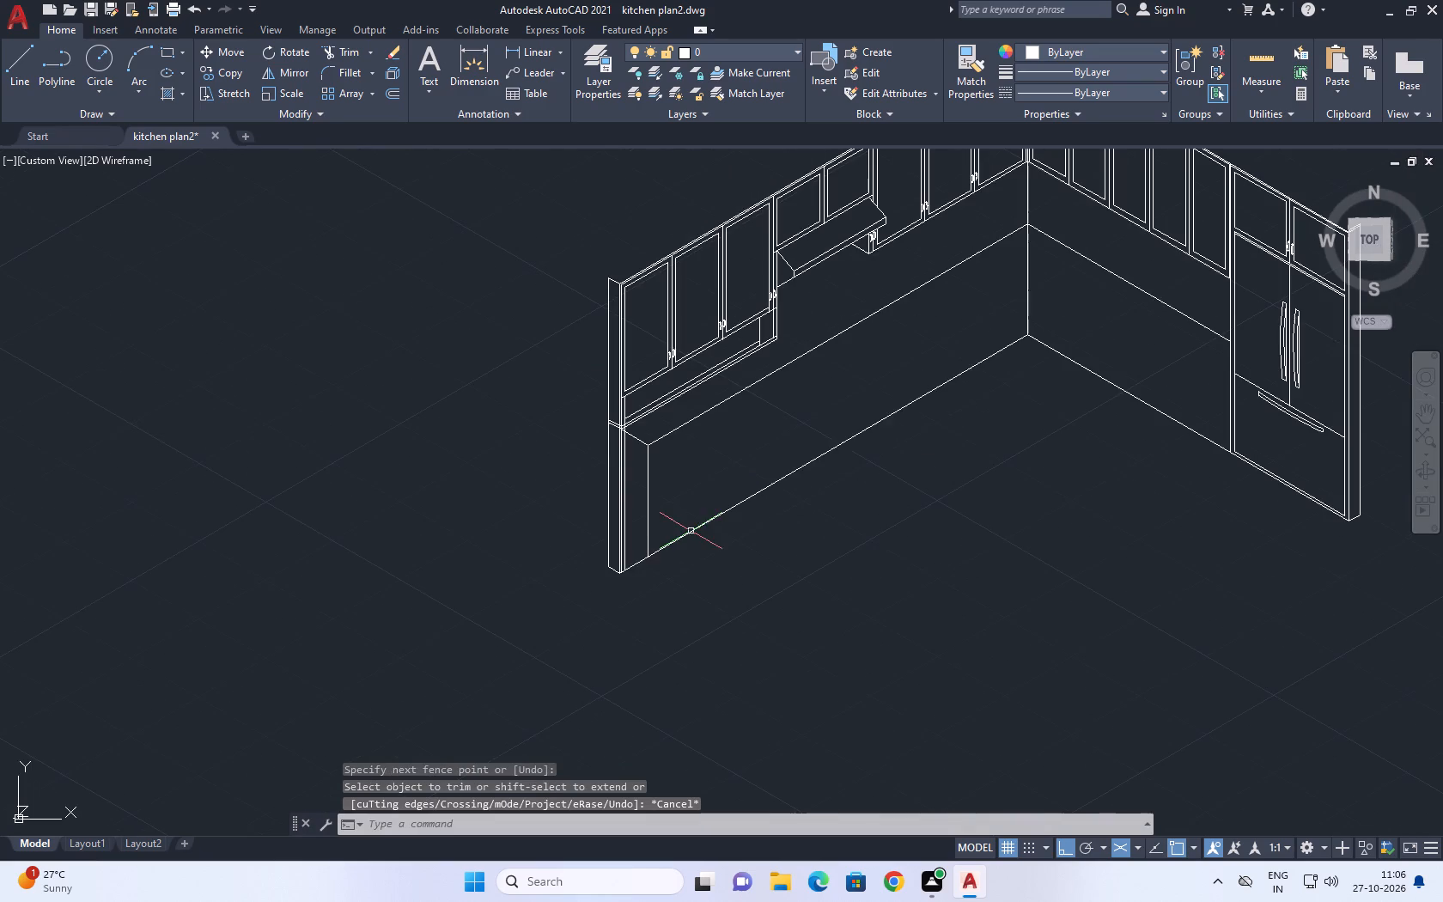
middle_click_drag(1044, 289, 995, 446)
middle_click_drag(1012, 538, 1015, 517)
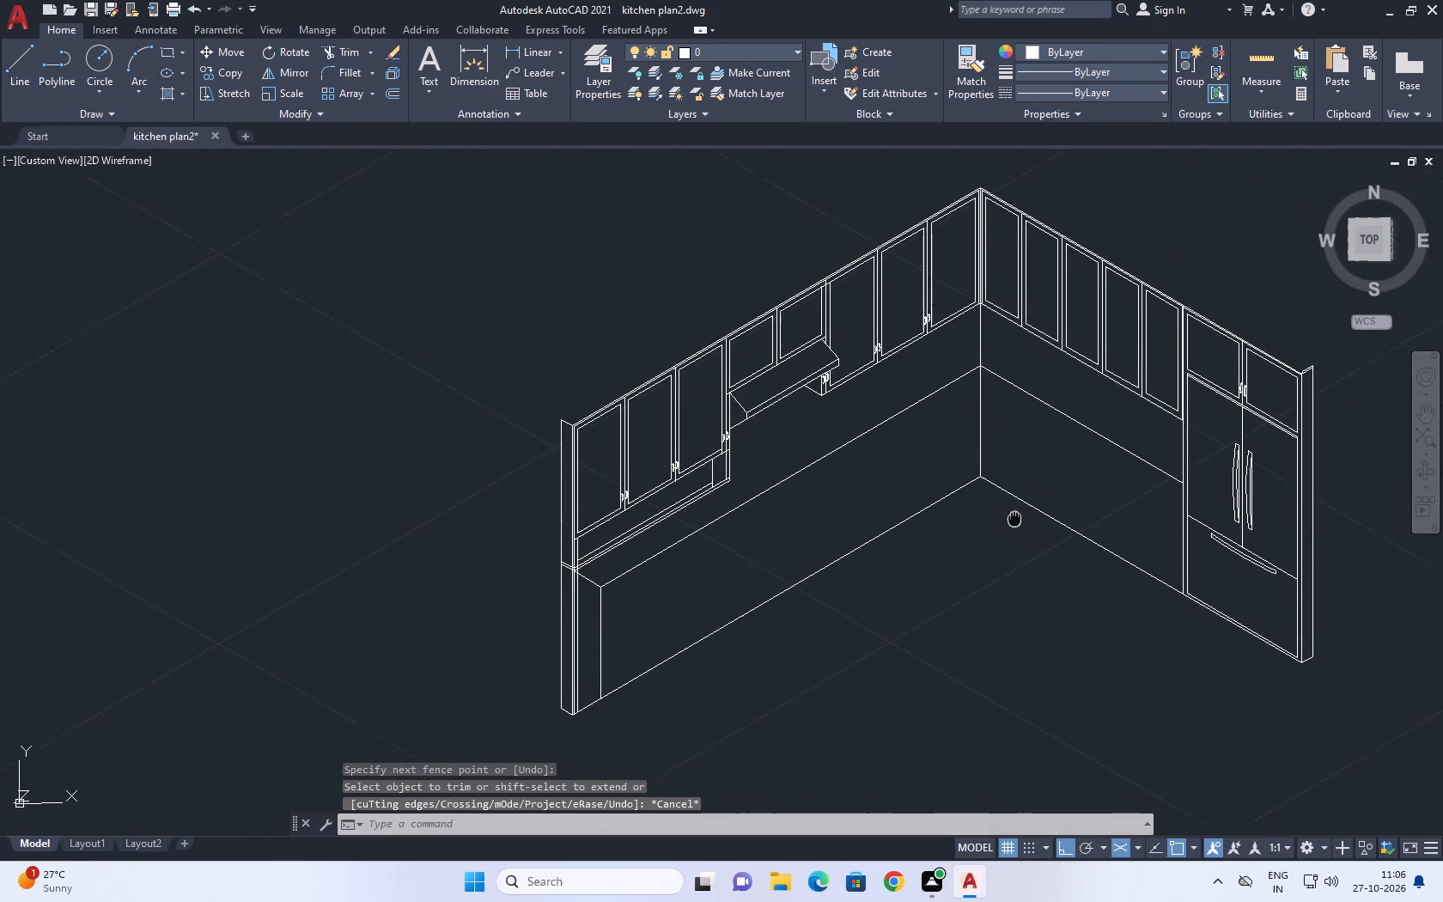
middle_click_drag(1015, 517, 1000, 393)
scroll(1005, 449, "down", 1)
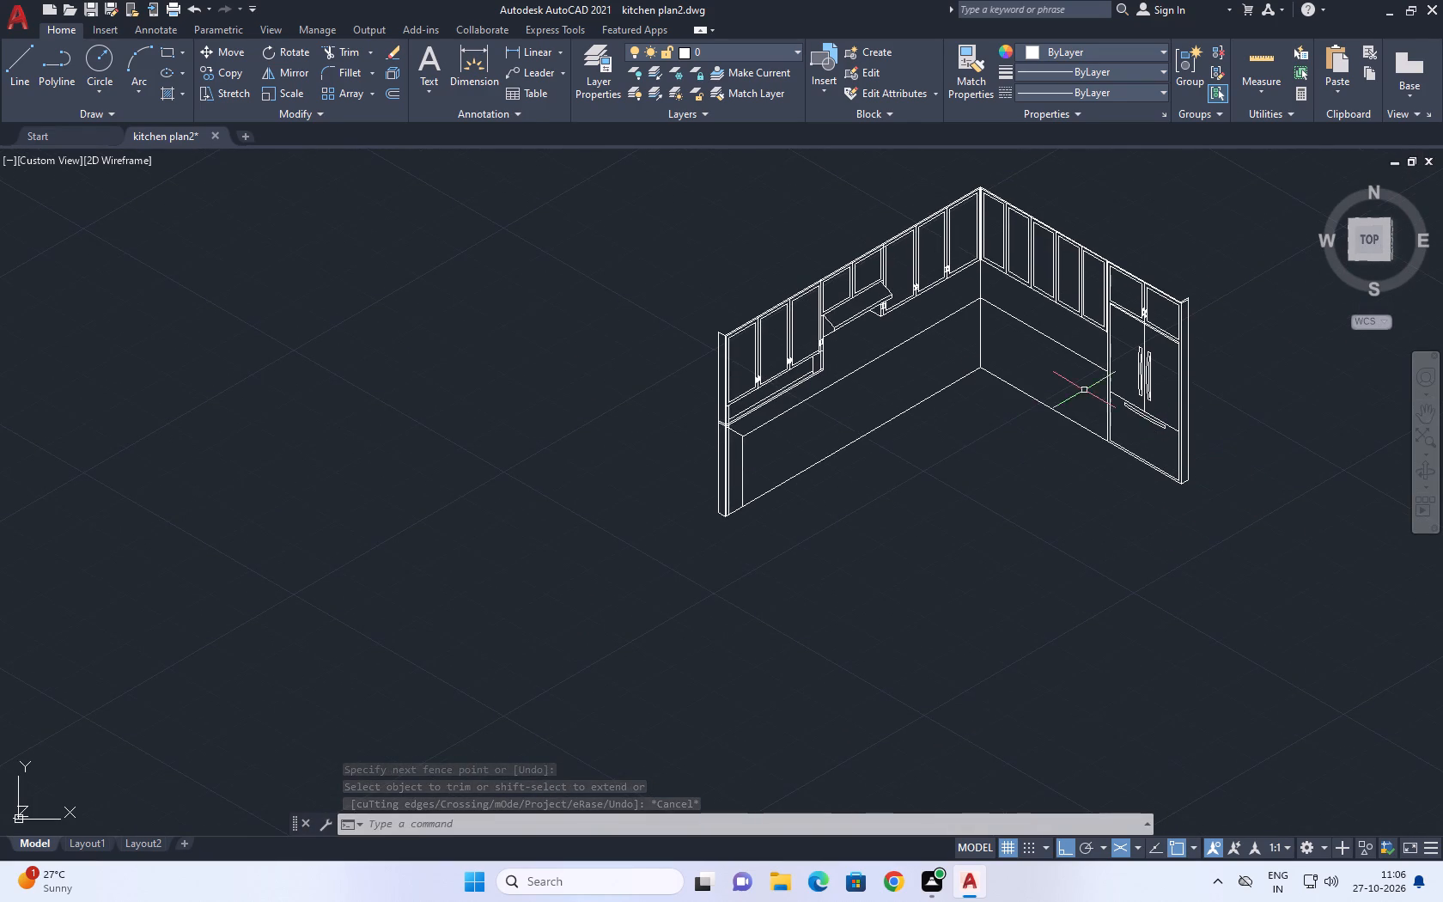
scroll(1094, 371, "up", 3)
key("l")
key("space")
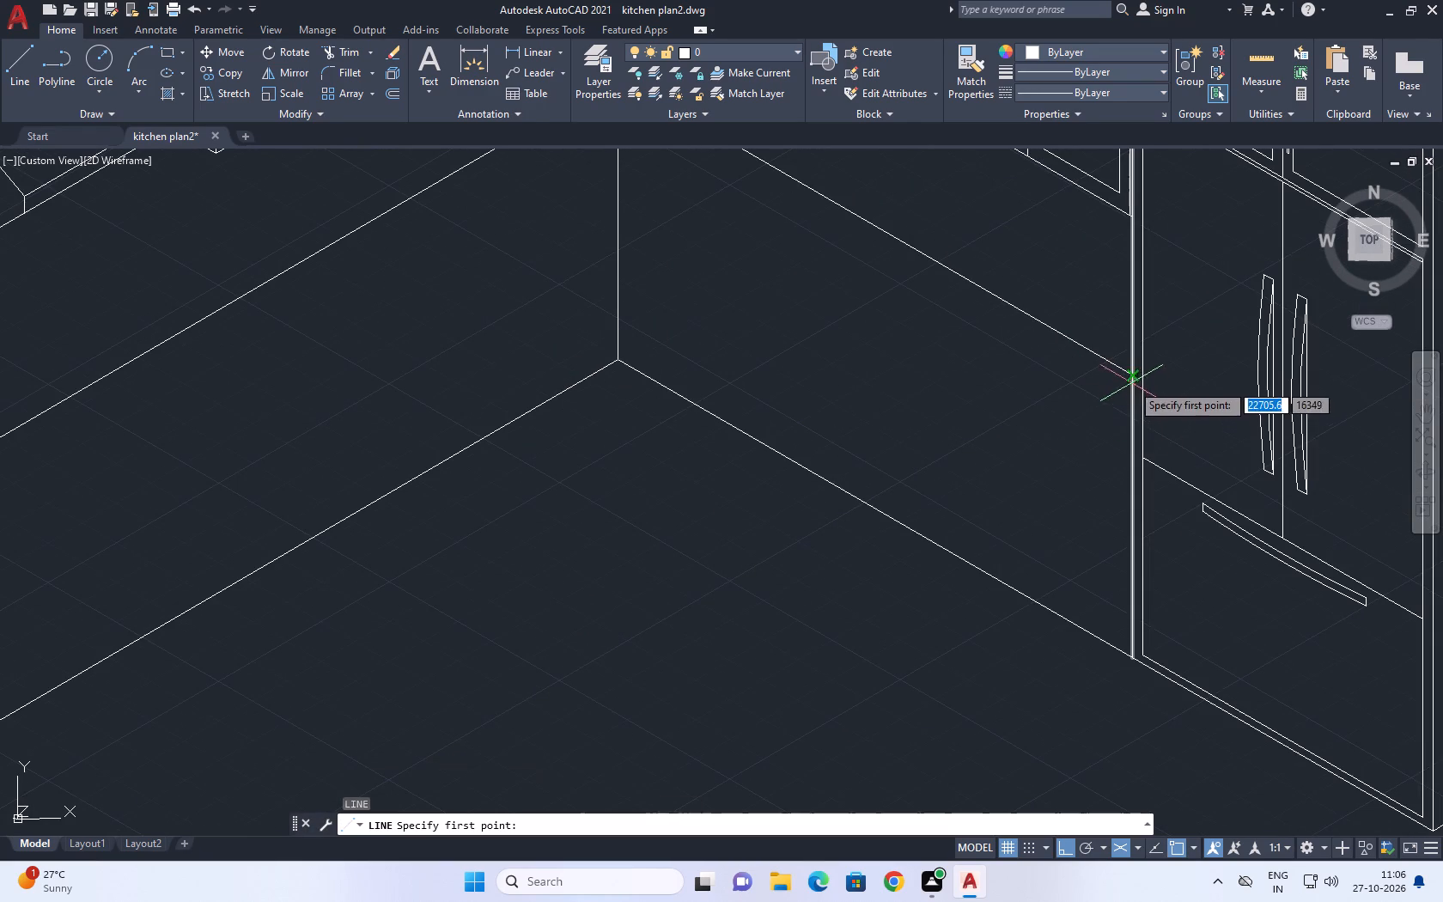
left_click(1127, 371)
left_click(1133, 656)
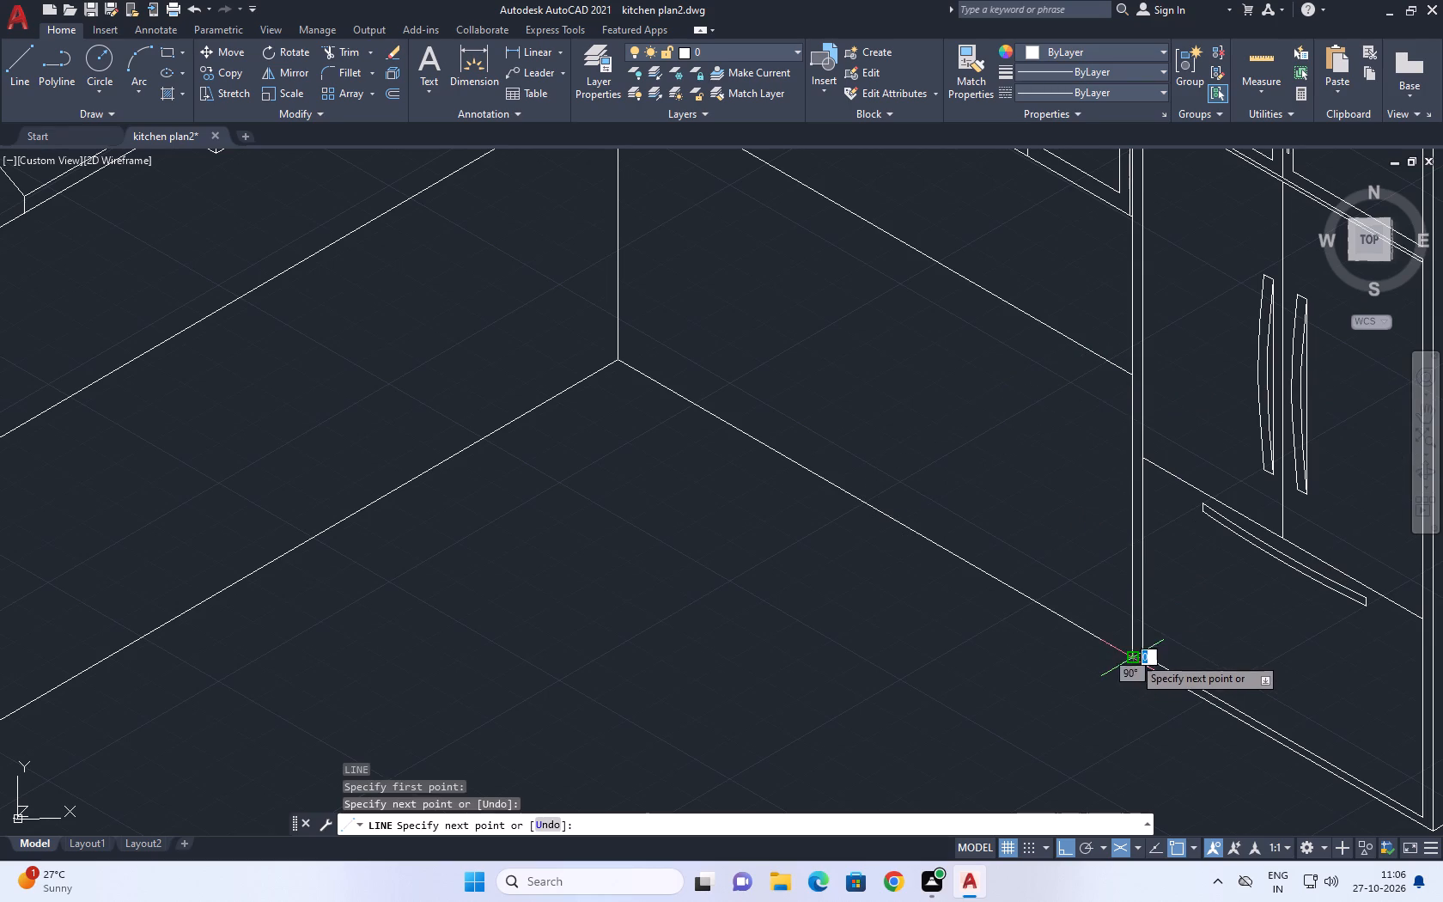
key("Escape")
Copy the new vertical line 2 units from the refrigerator unit toward the inner corner.
left_click(1134, 601)
type("co")
key("space")
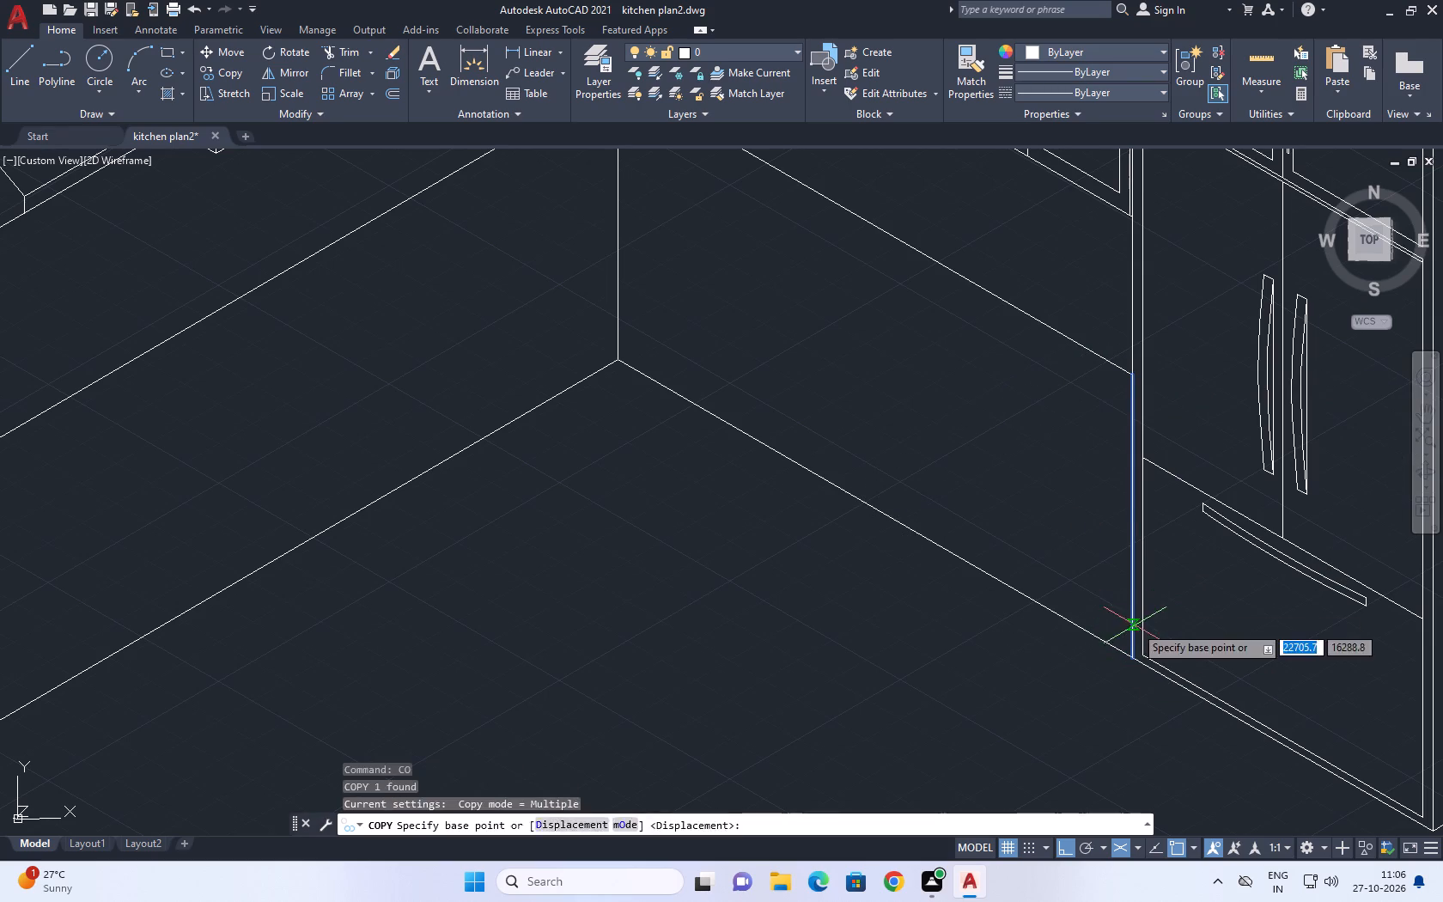
left_click(1136, 626)
key("2")
key("Return")
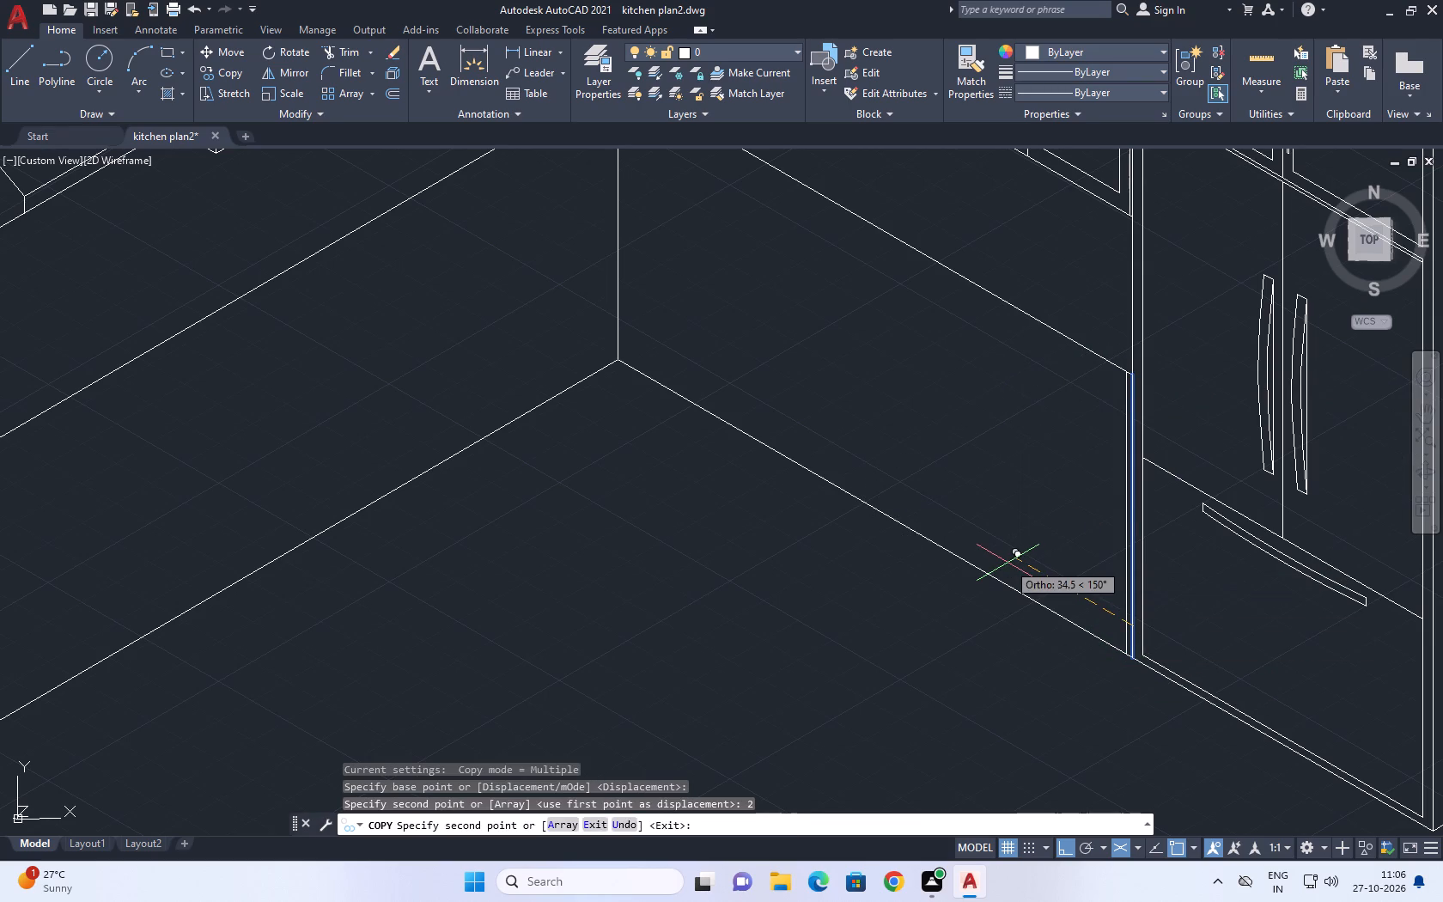
key("Escape")
Copy the offset vertical line 1 unit farther toward the inner corner.
scroll(1123, 519, "up", 1)
left_click(1123, 519)
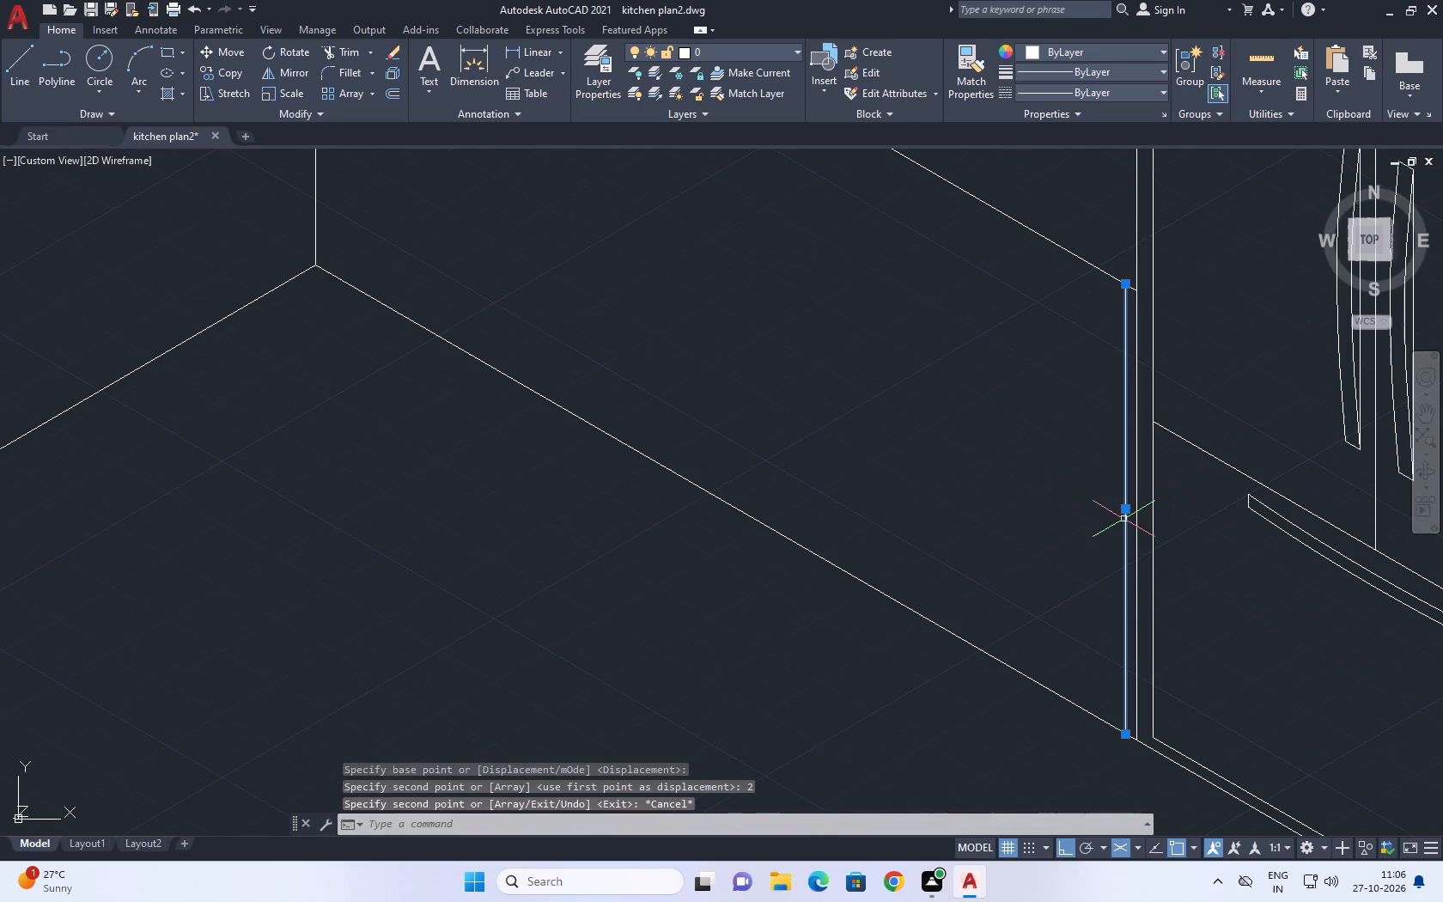
type("co")
key("space")
left_click(1128, 543)
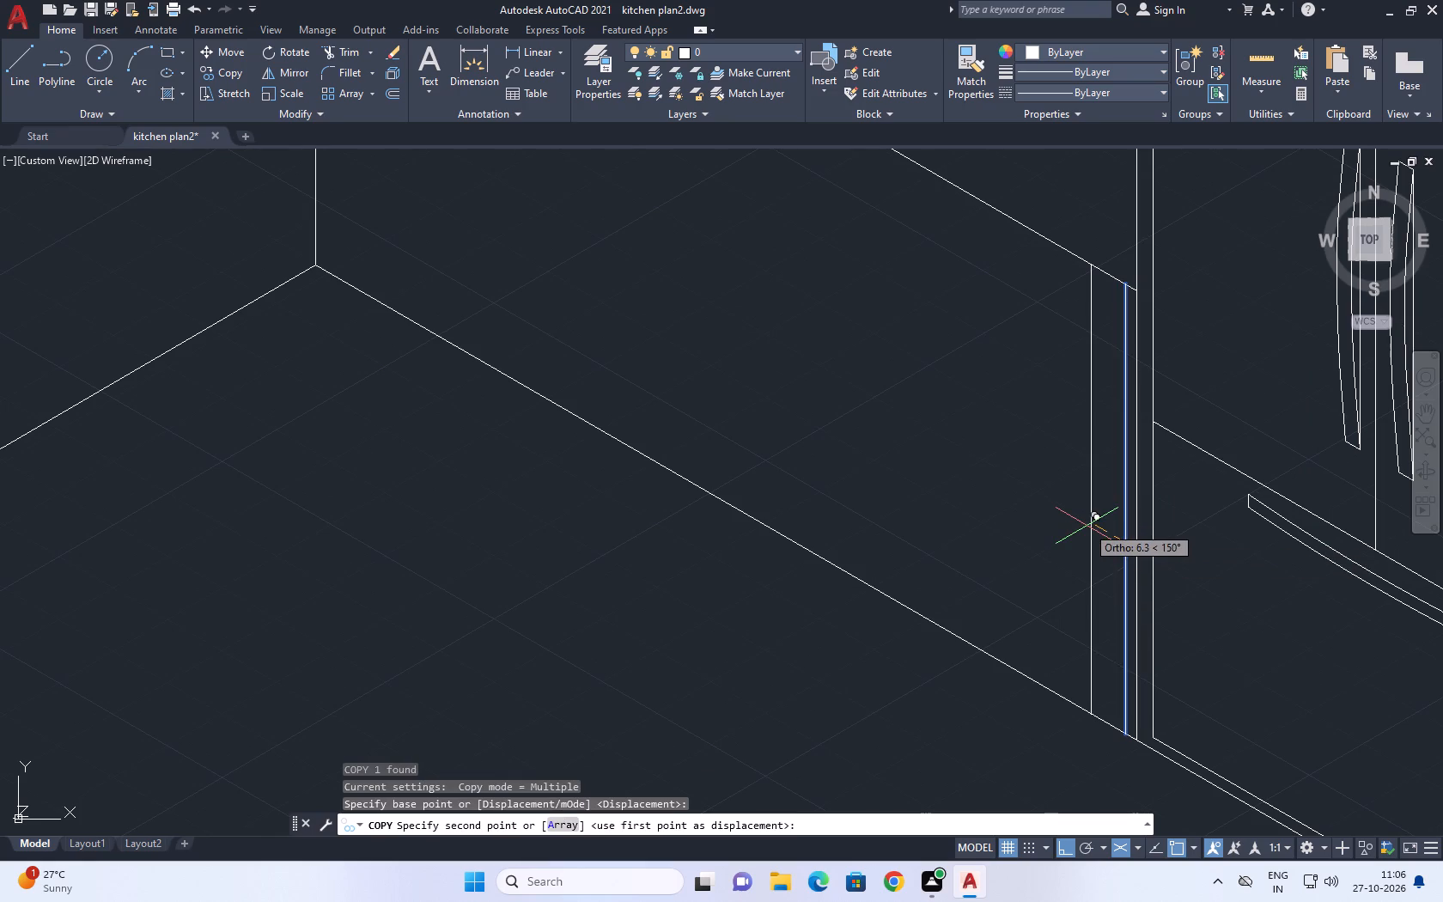
key("1")
key("Return")
key("Escape")
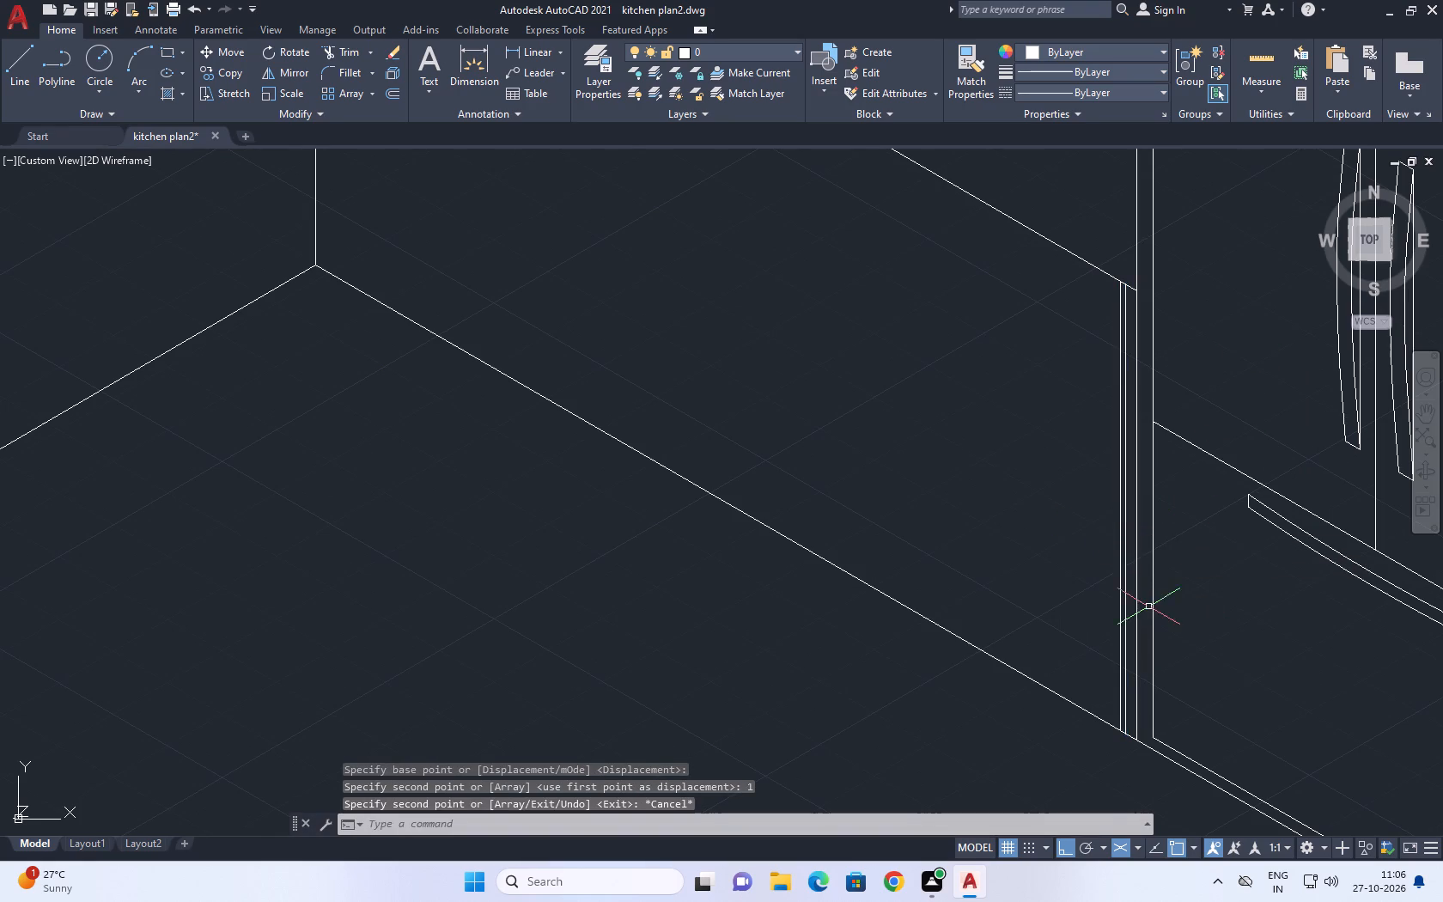
Erase the vertical line offset 2 units from the refrigerator unit, keeping the one farther out.
scroll(1133, 598, "up", 2)
left_click(1112, 539)
key("Delete")
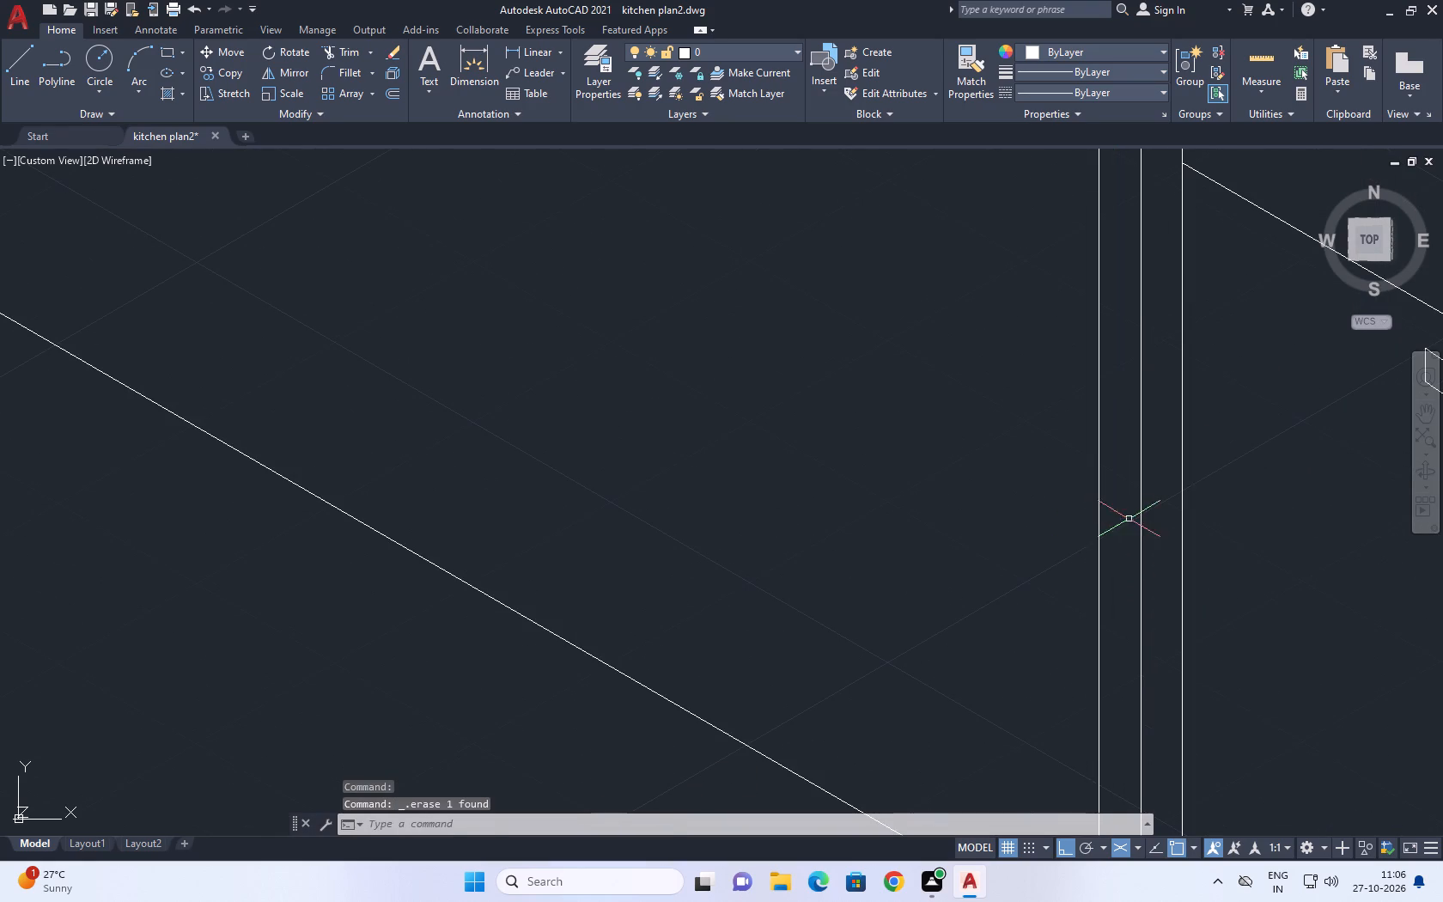
Copy the remaining offset vertical line 60 units along the refrigerator-side base toward the inner corner.
left_click(1129, 518)
left_click_drag(1046, 482, 1038, 478)
middle_click_drag(1039, 478, 1093, 506)
type("co")
key("space")
left_click(1153, 576)
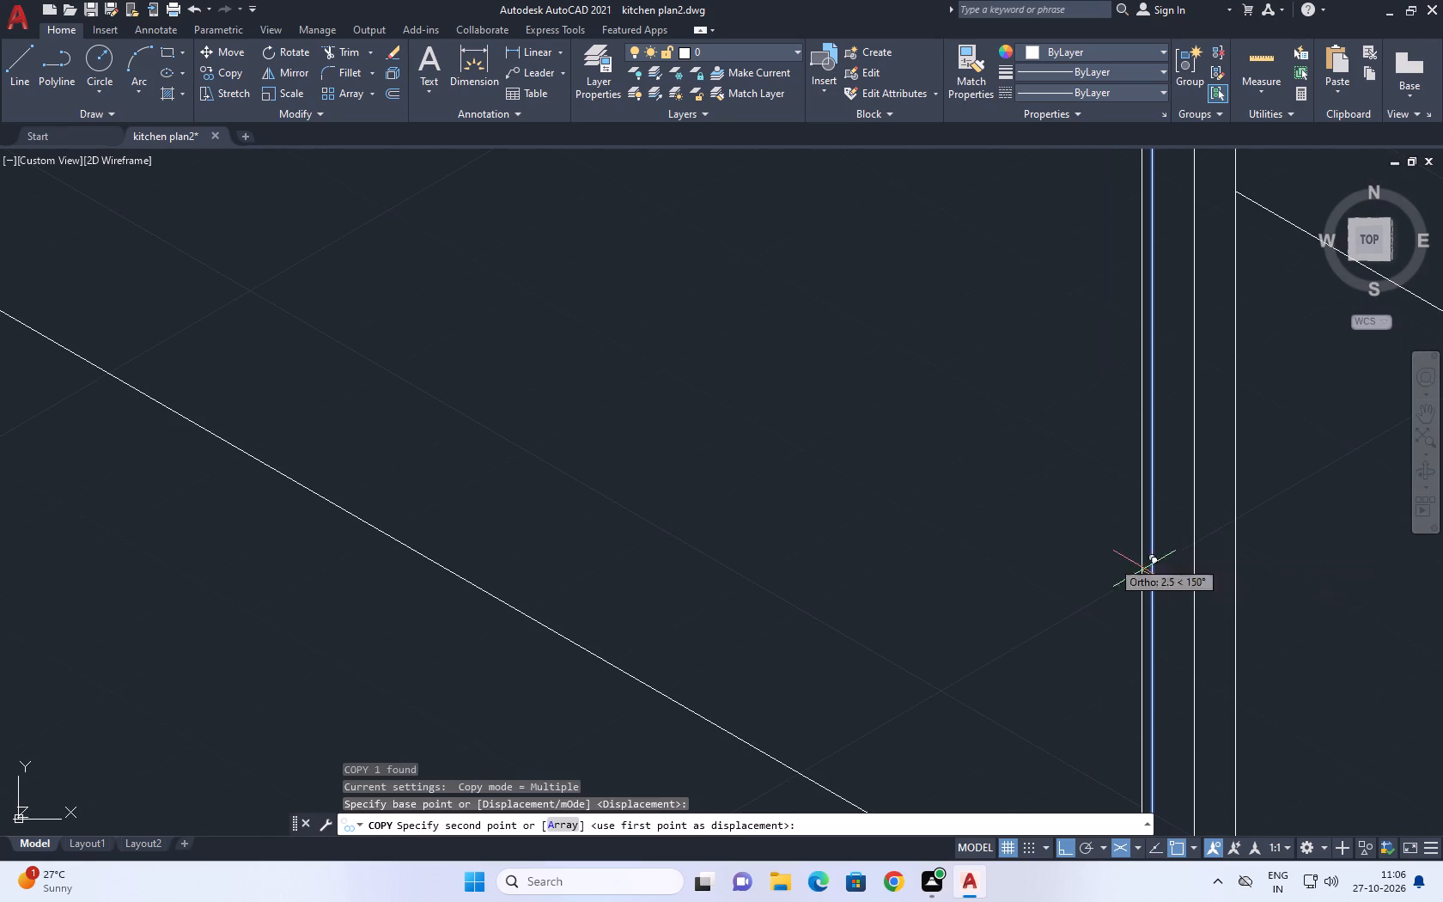
middle_click_drag(905, 422, 1055, 546)
scroll(1055, 546, "down", 2)
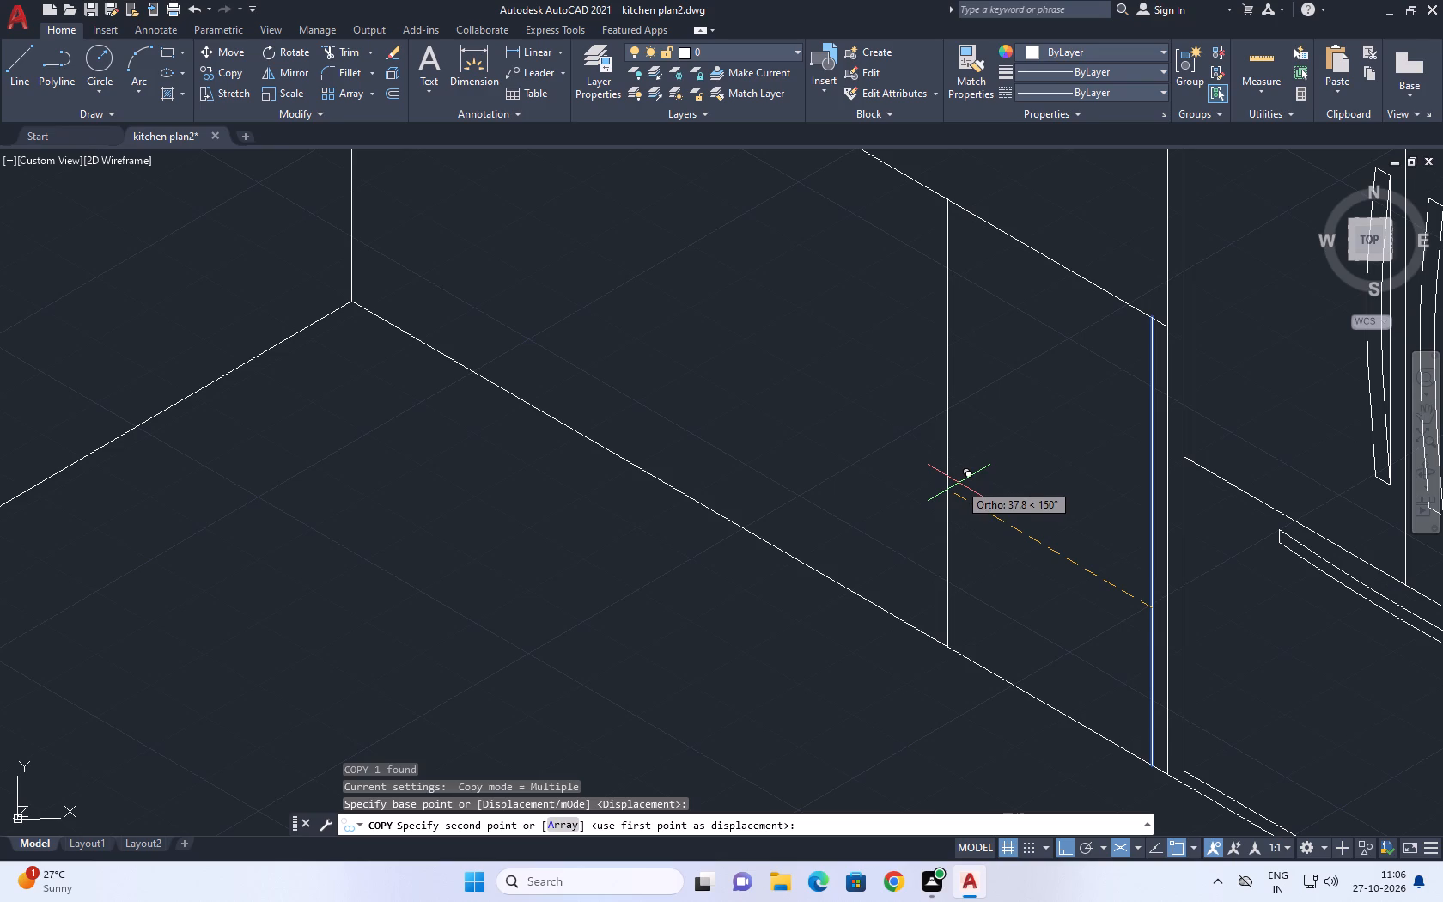
type("60")
key("Return")
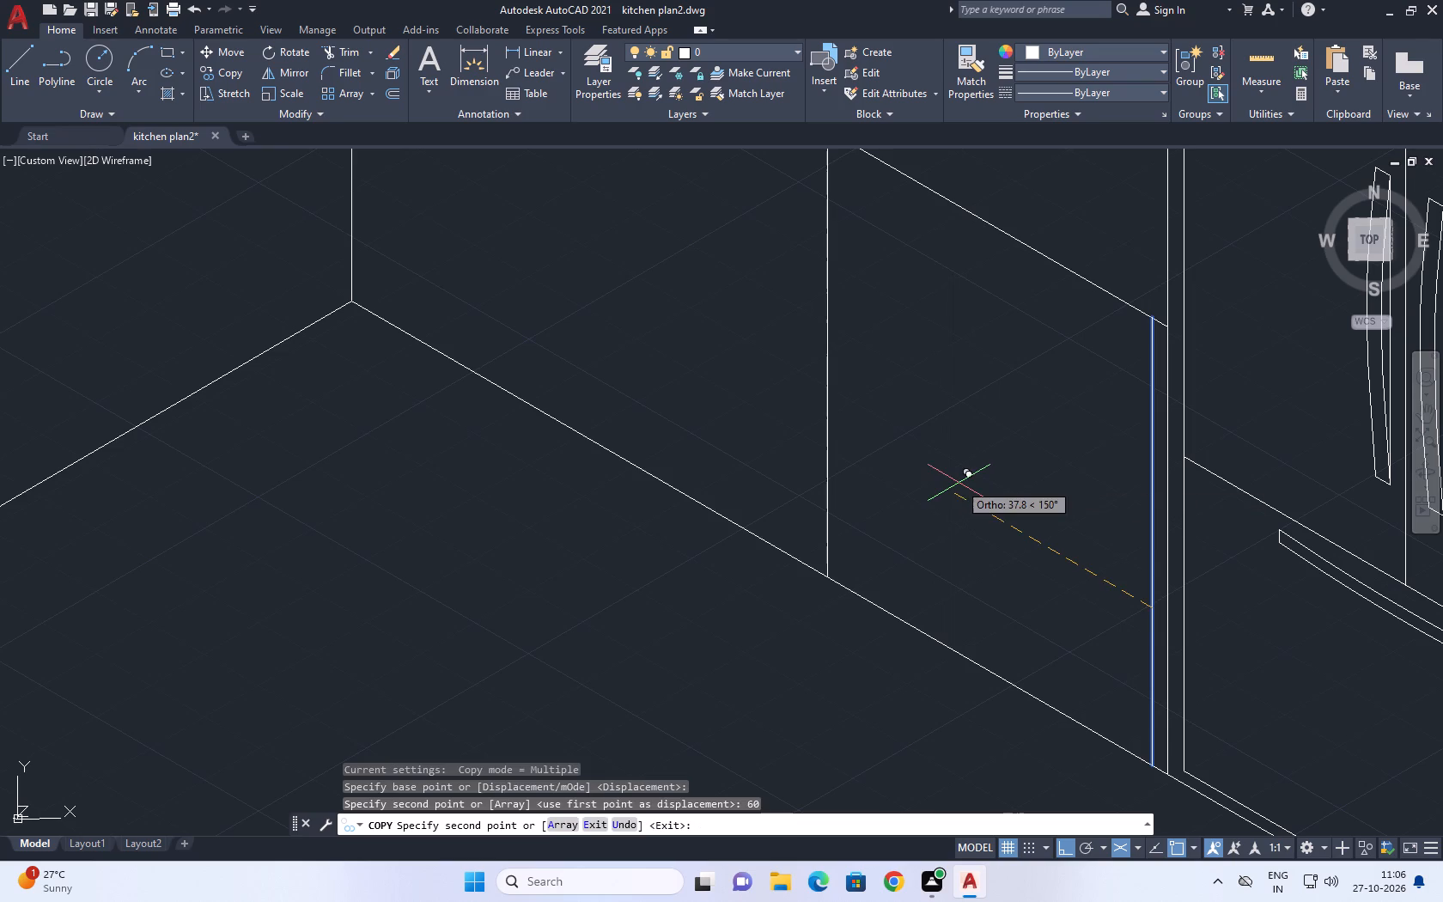
key("Escape")
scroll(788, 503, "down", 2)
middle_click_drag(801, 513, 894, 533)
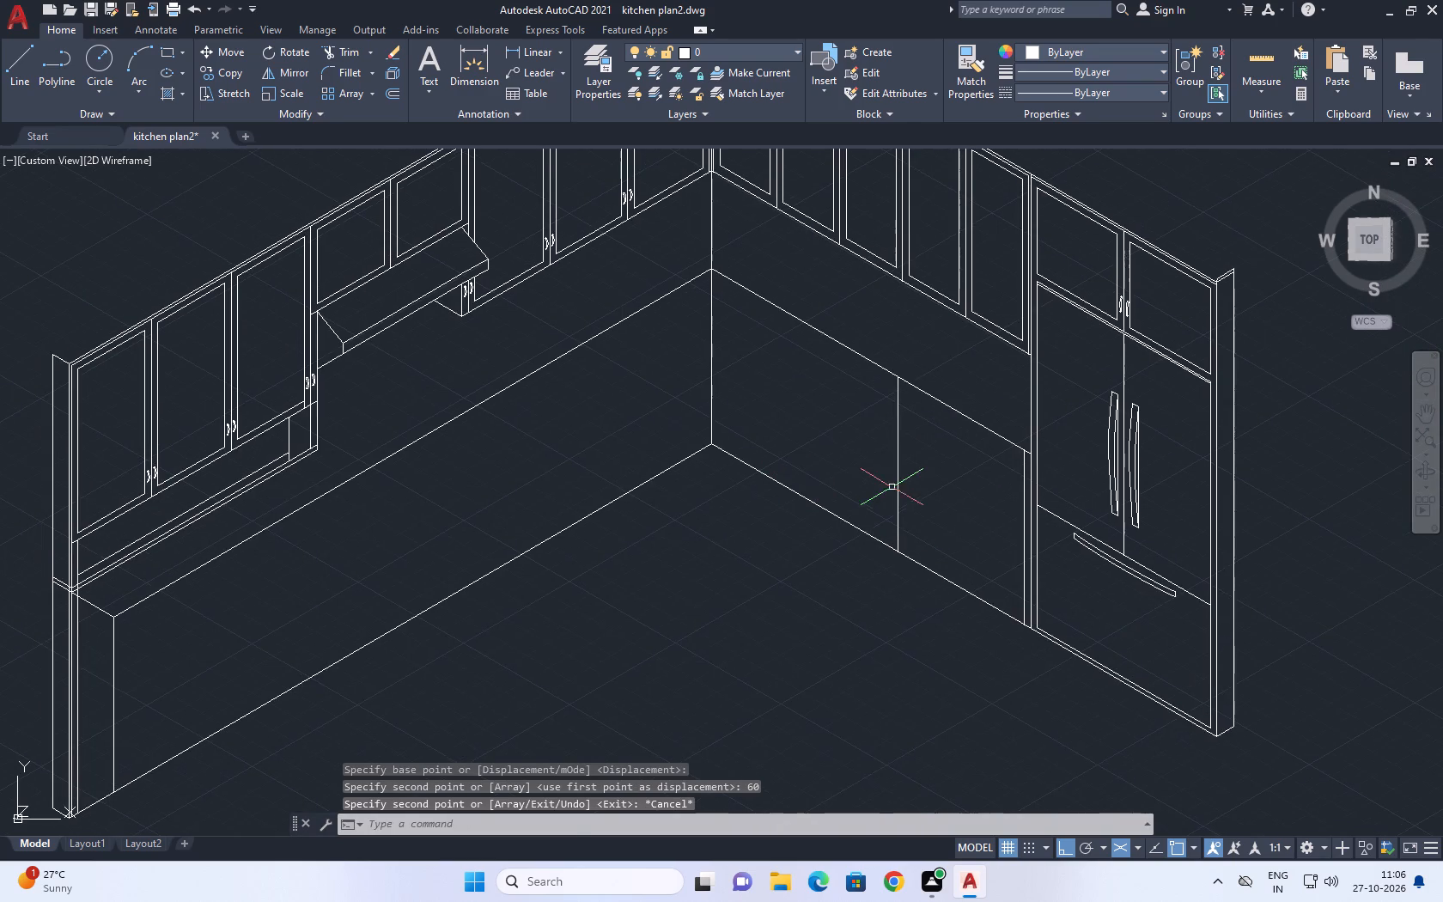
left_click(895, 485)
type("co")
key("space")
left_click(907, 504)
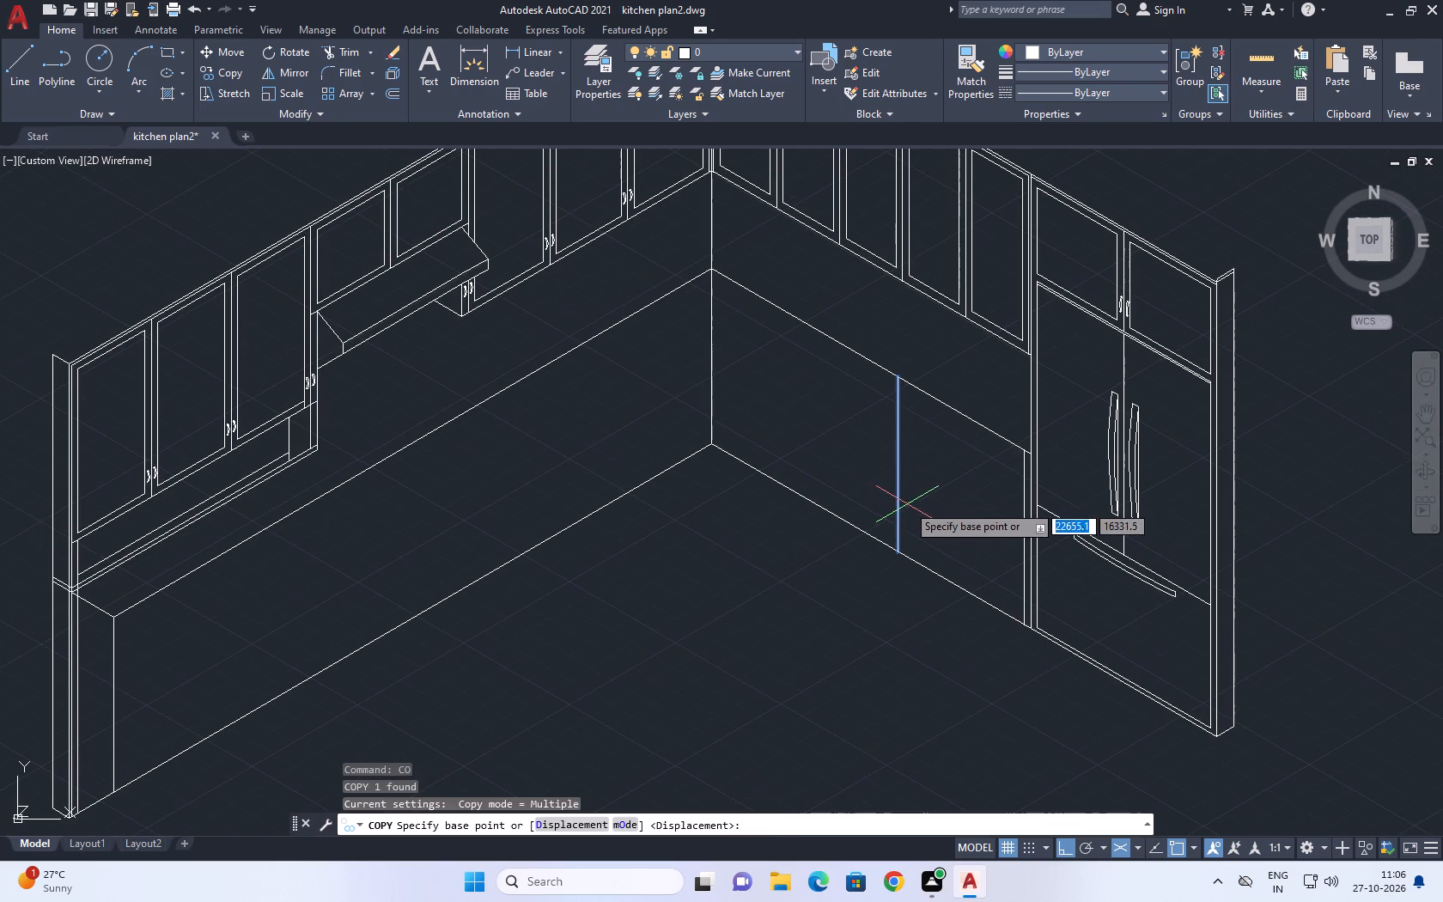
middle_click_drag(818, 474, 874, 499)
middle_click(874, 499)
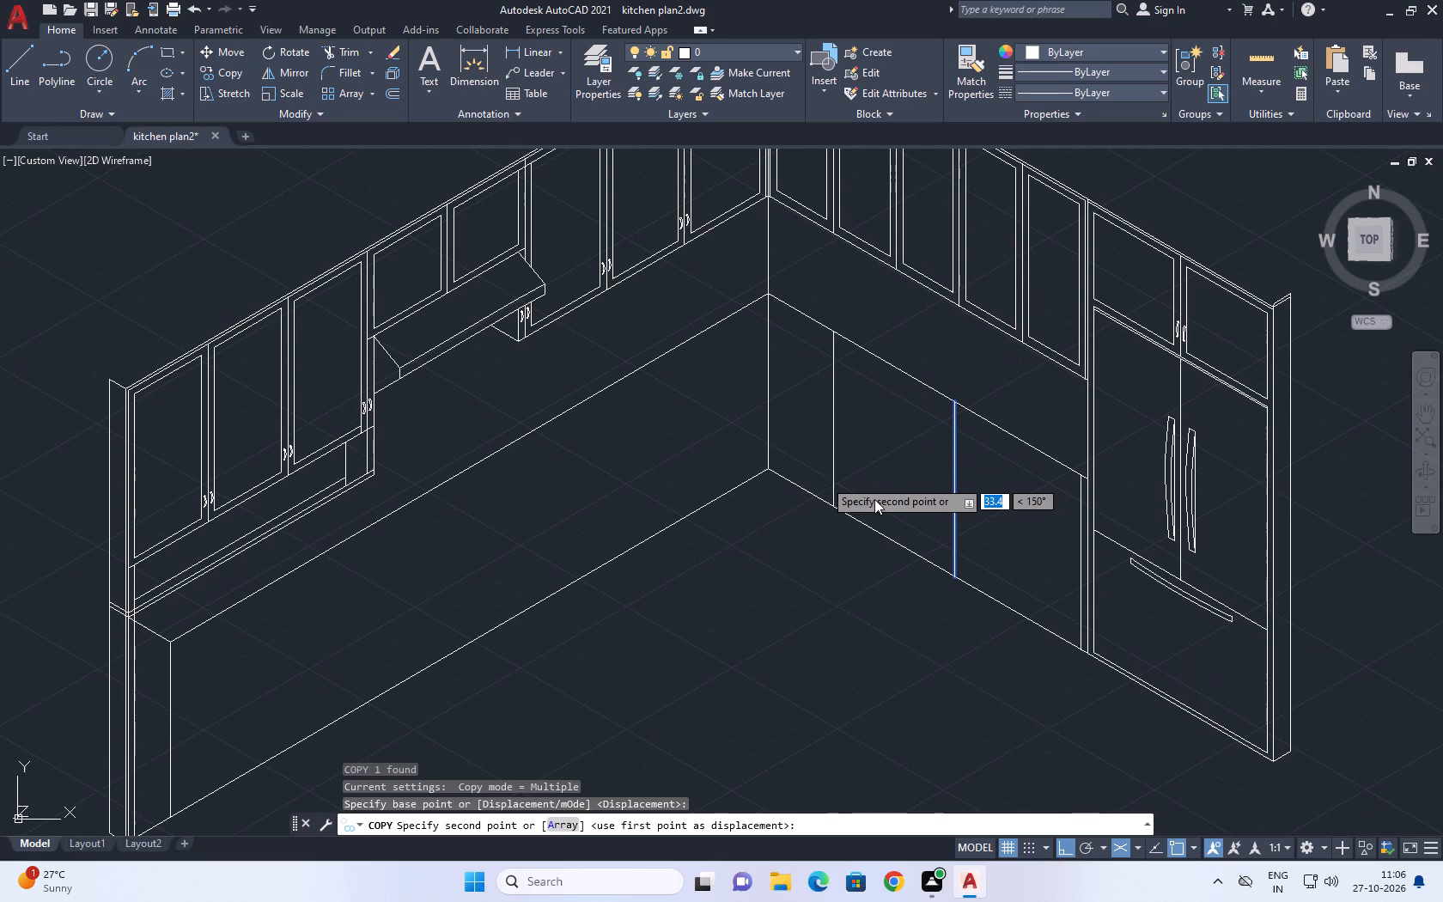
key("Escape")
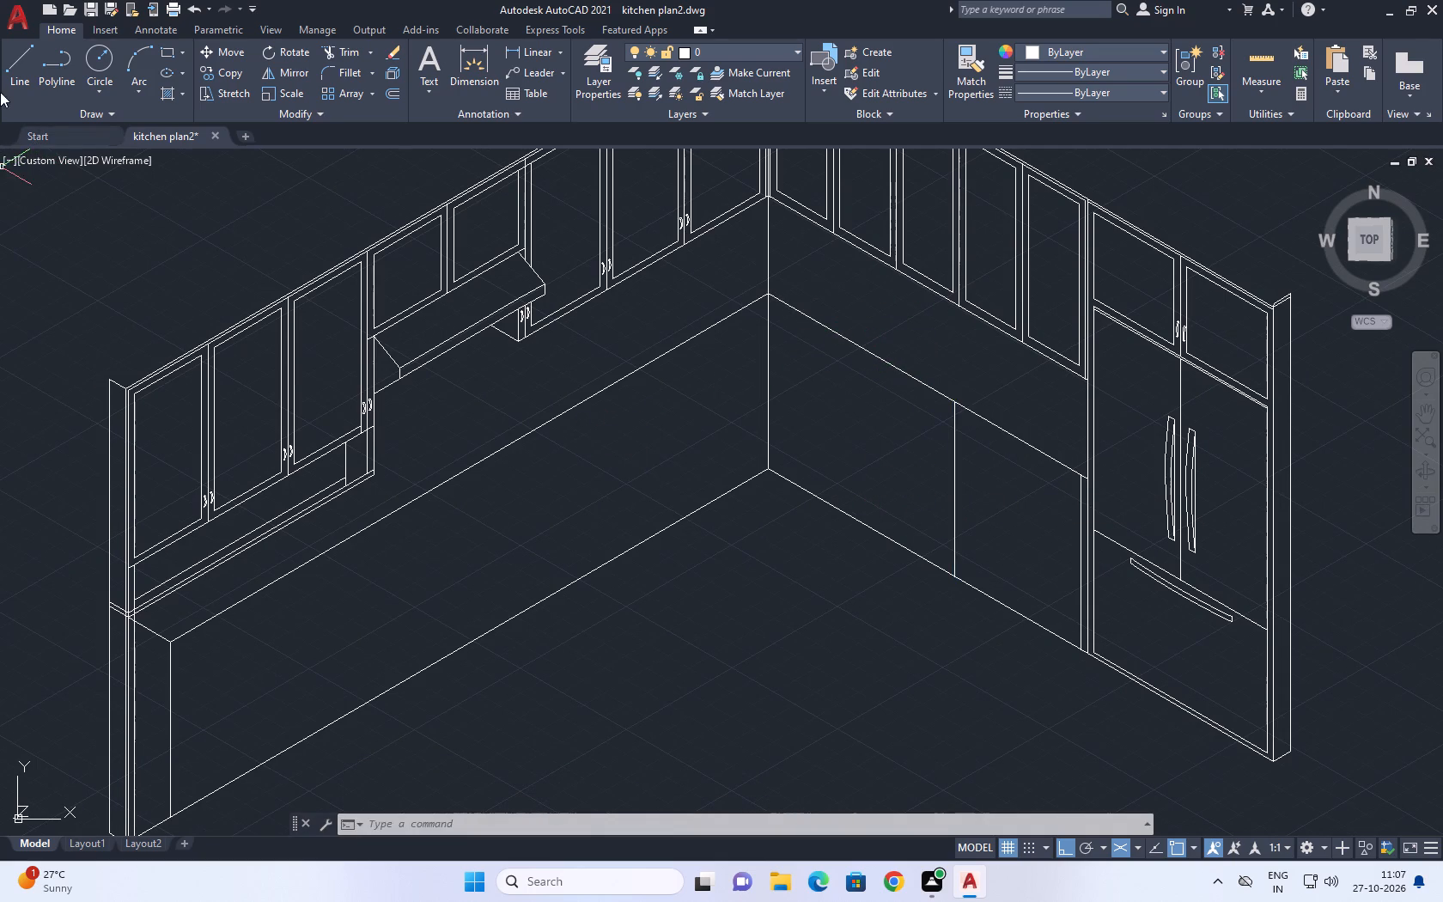
Draw a line along the refrigerator-side base's top edge from the inner corner to the top of the nearest vertical divider.
left_click_drag(18, 52, 43, 96)
left_click(15, 56)
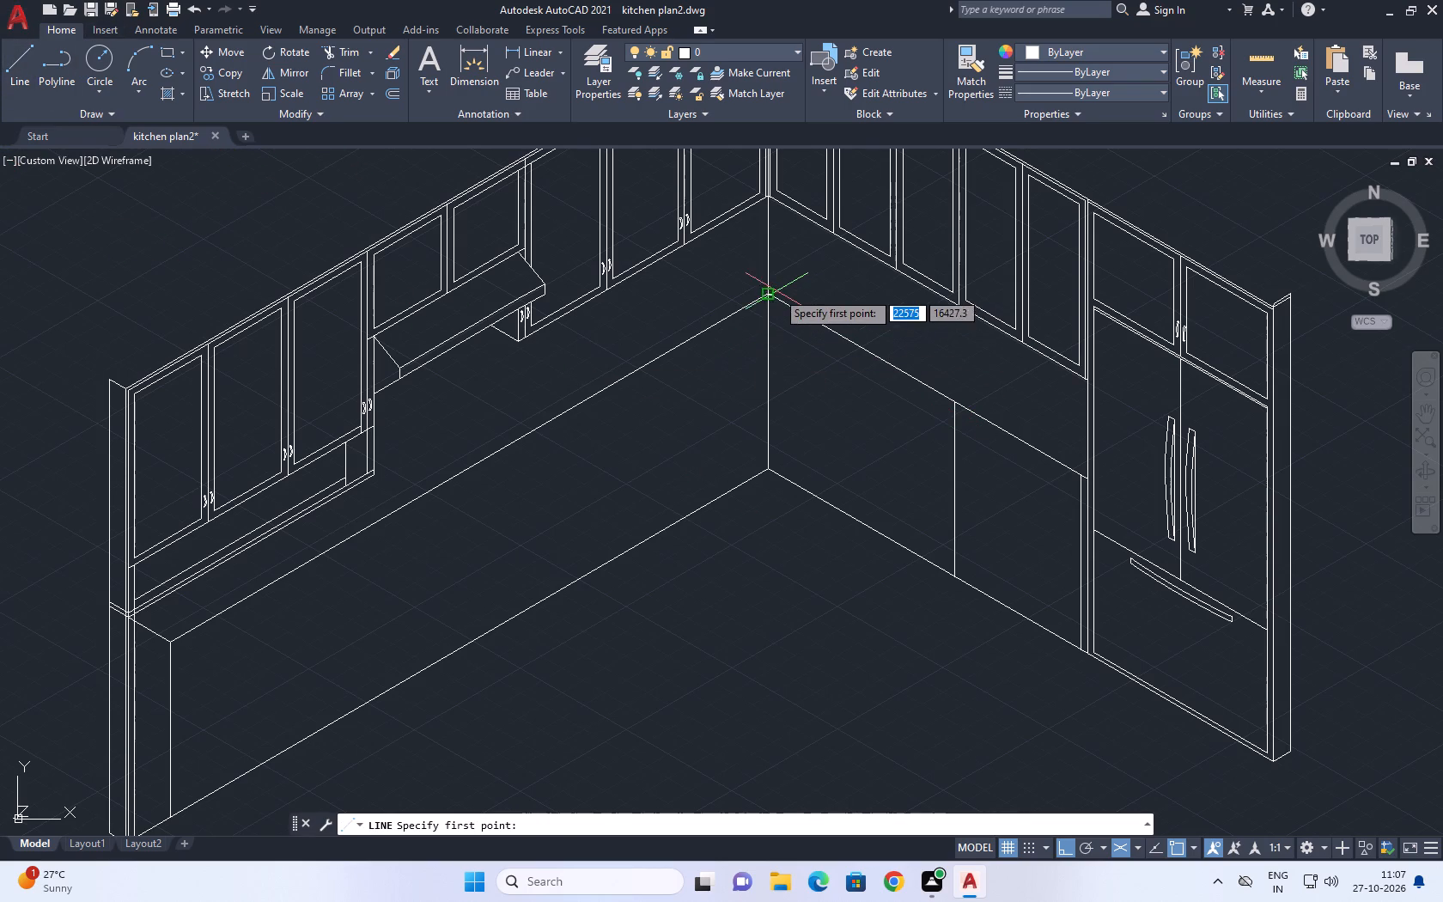
left_click(768, 292)
left_click(953, 406)
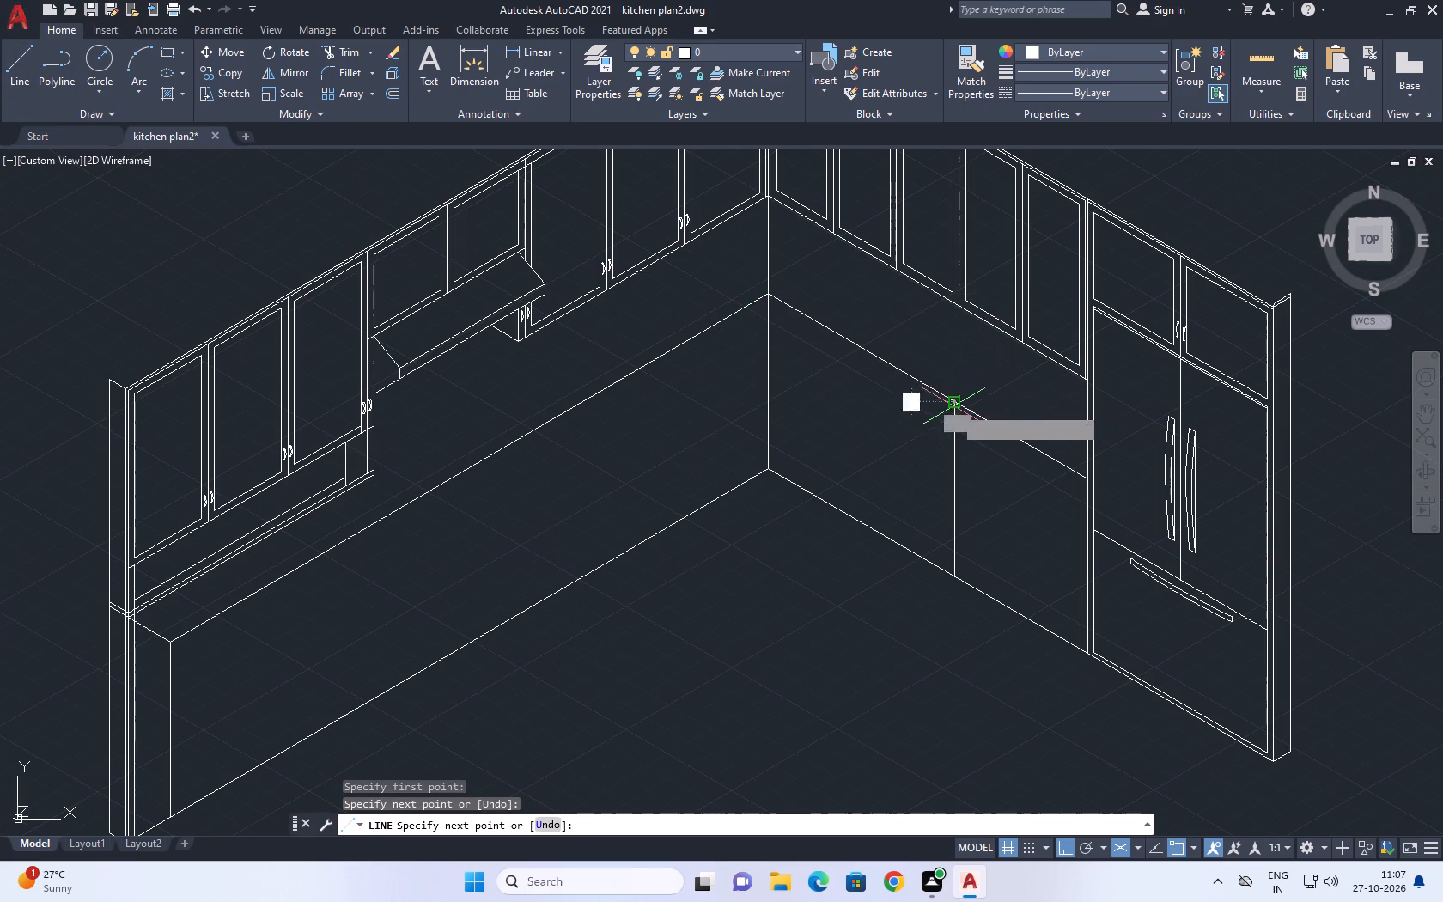
key("space")
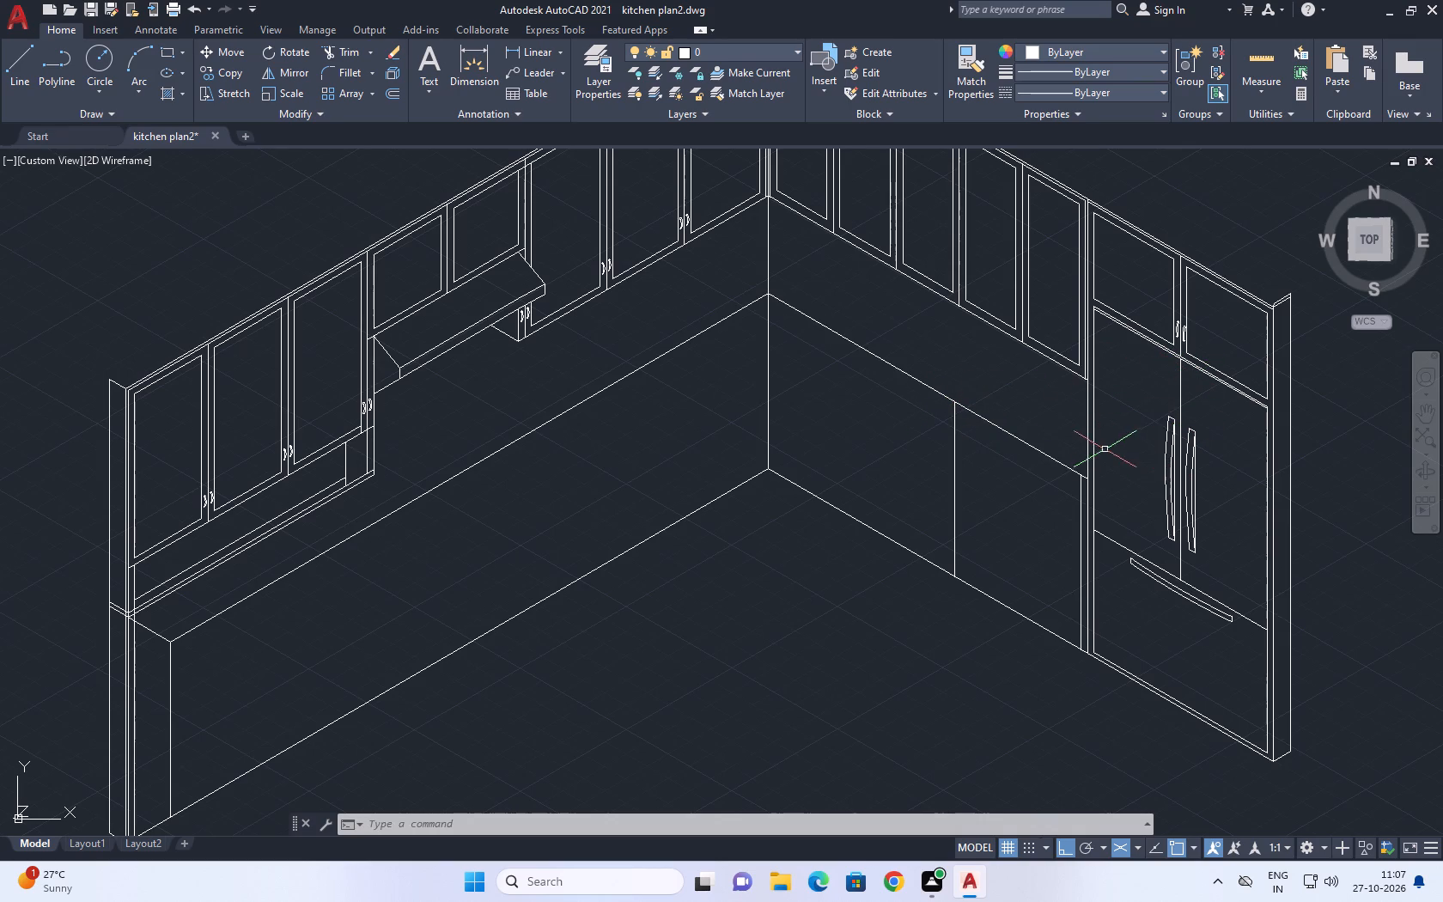
Divide the new top-edge line between the inner corner and the divider into 3 segments.
left_click(914, 375)
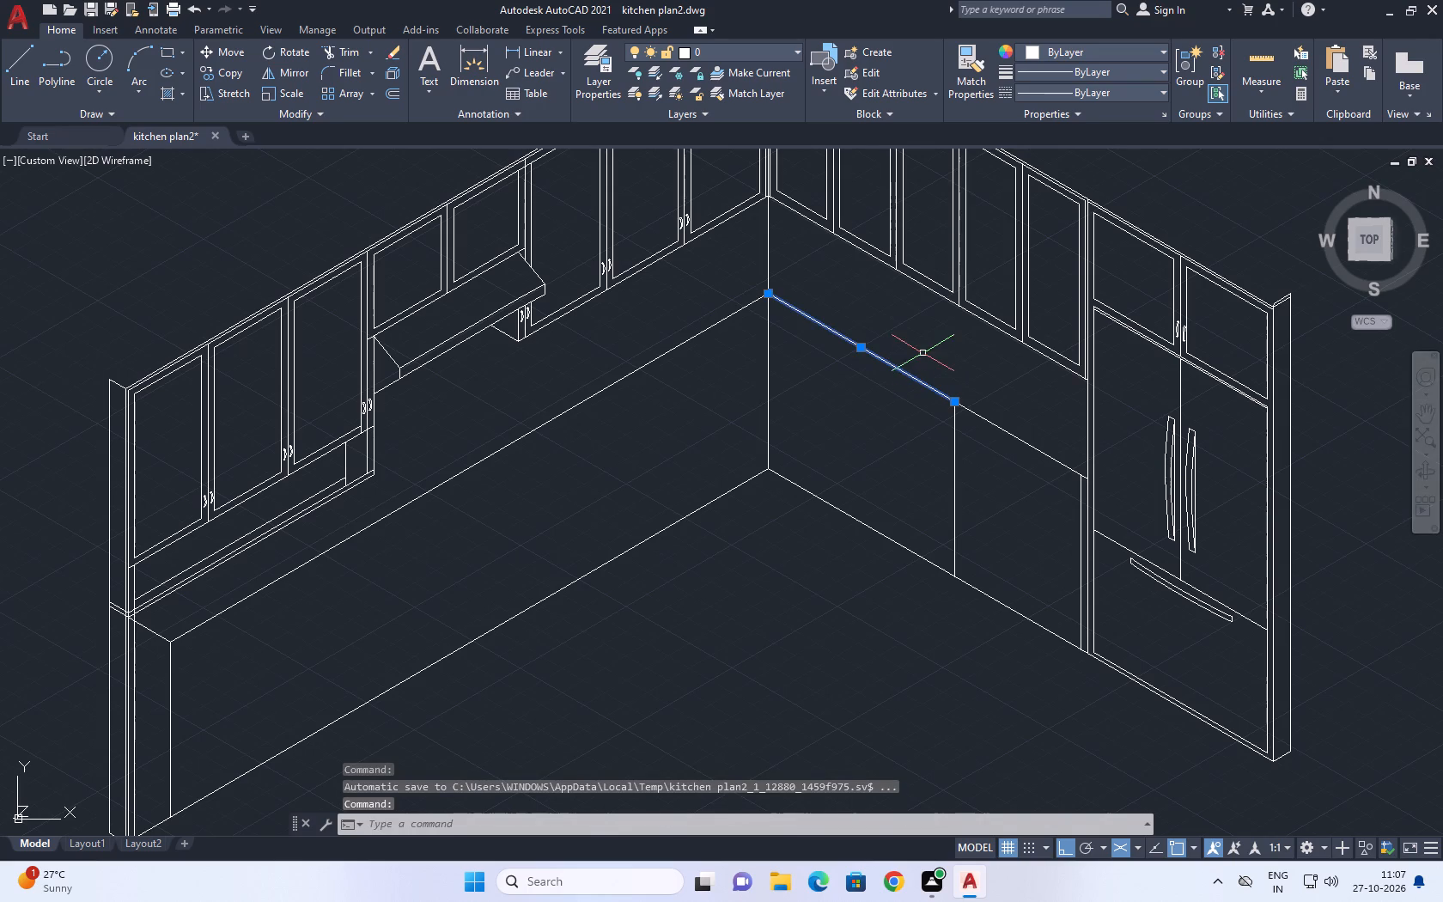
middle_click_drag(922, 352, 933, 375)
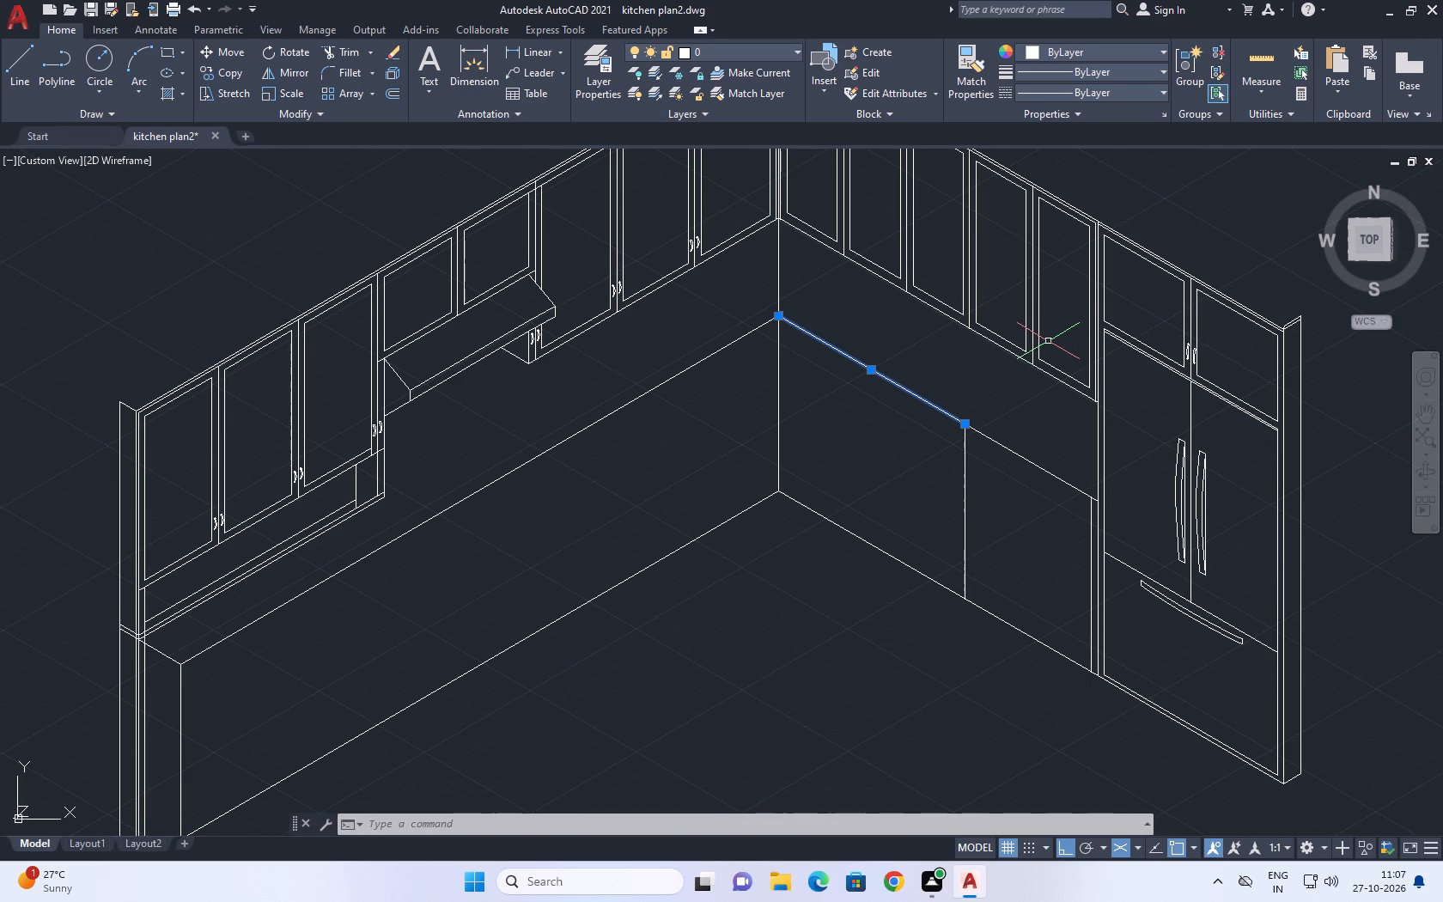
key("3")
key("BackSpace")
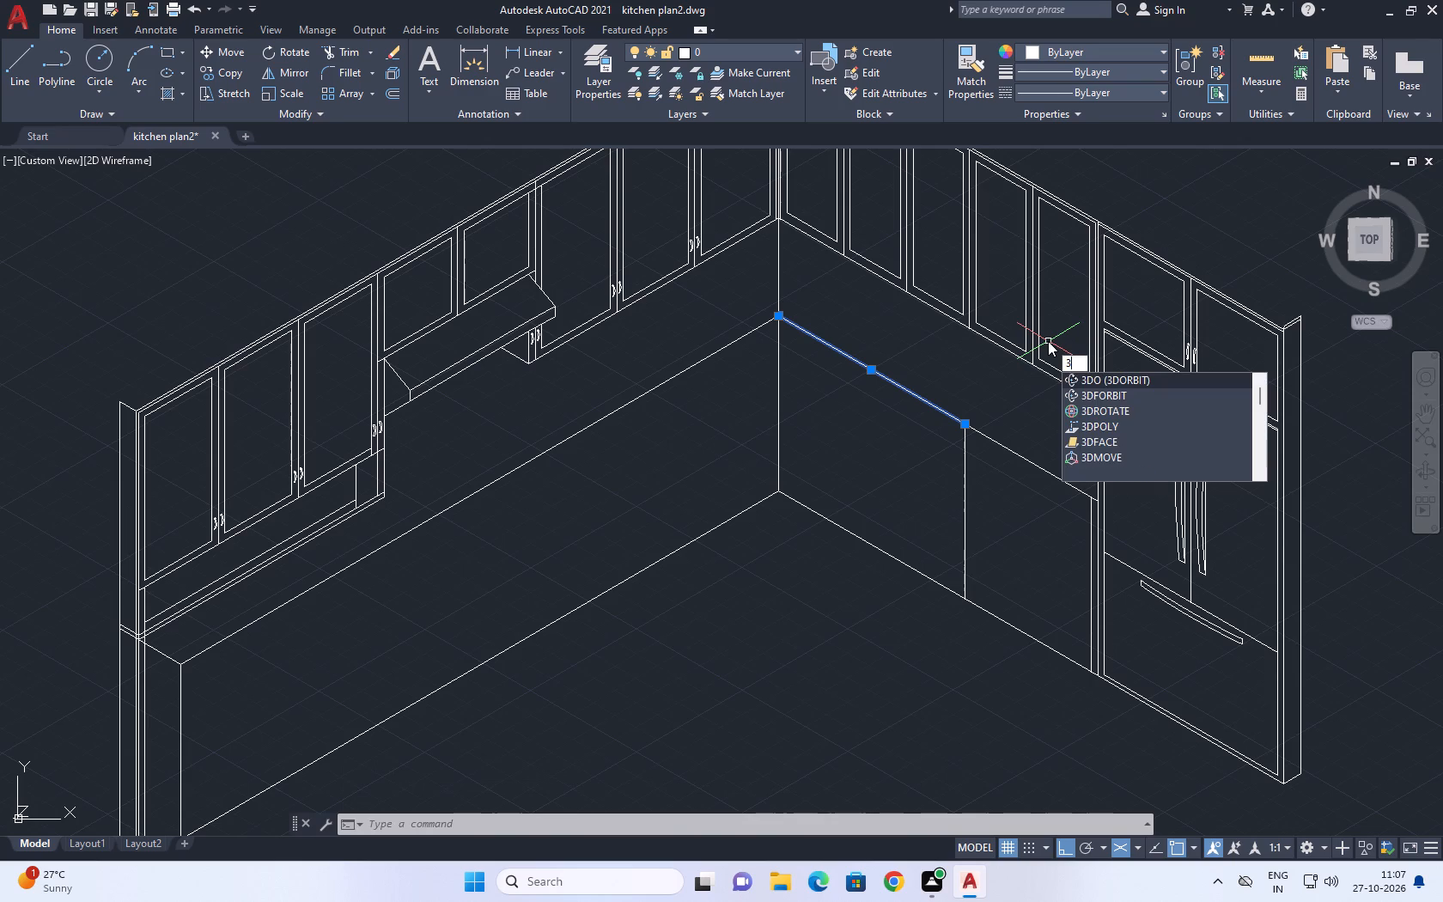
key("BackSpace")
type("div")
key("space")
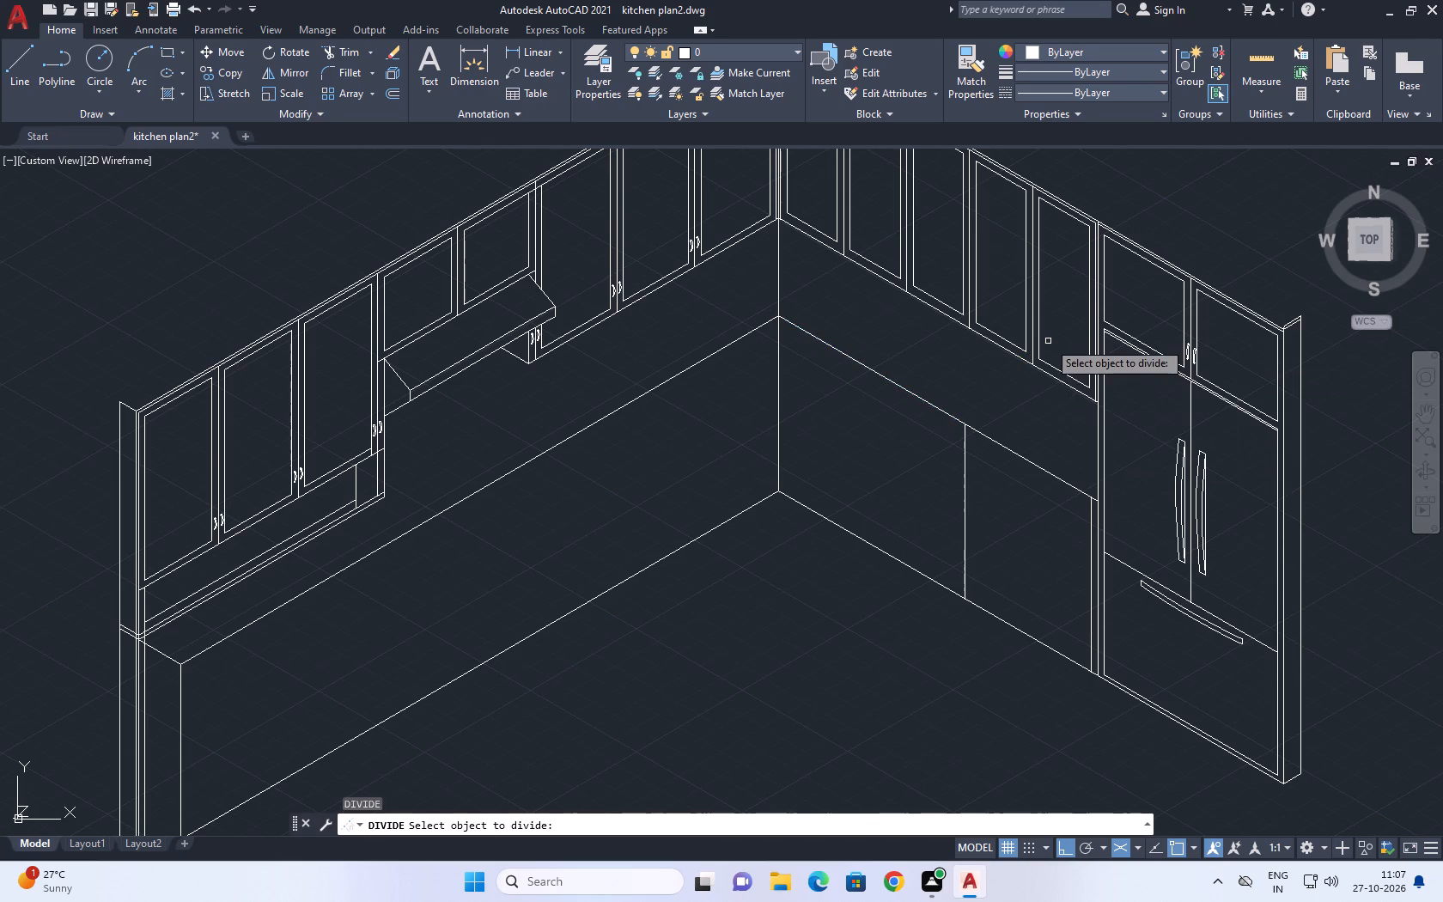
left_click(896, 385)
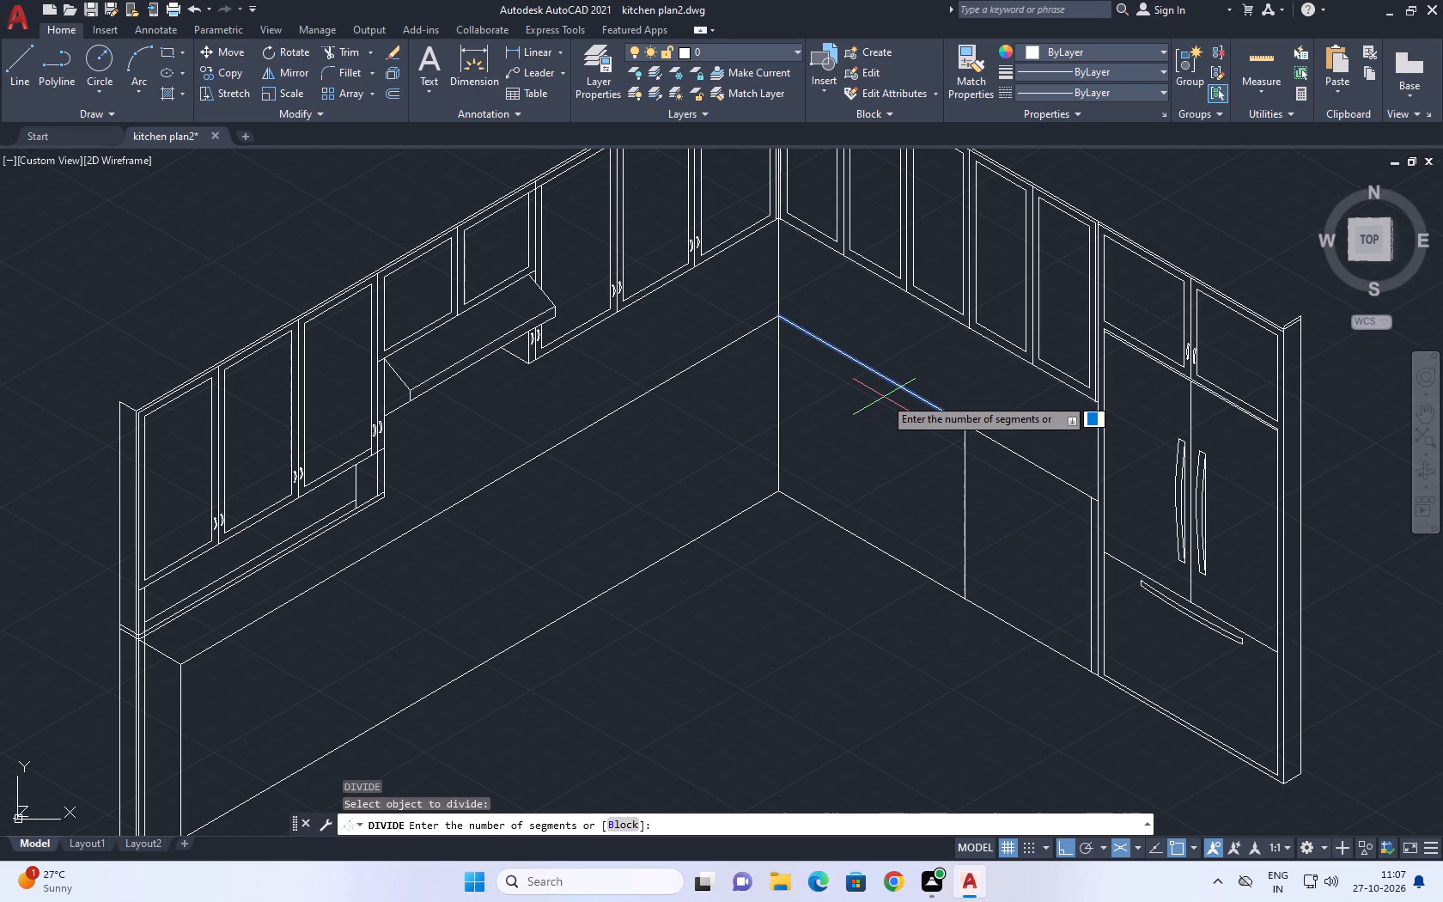
key("3")
key("Return")
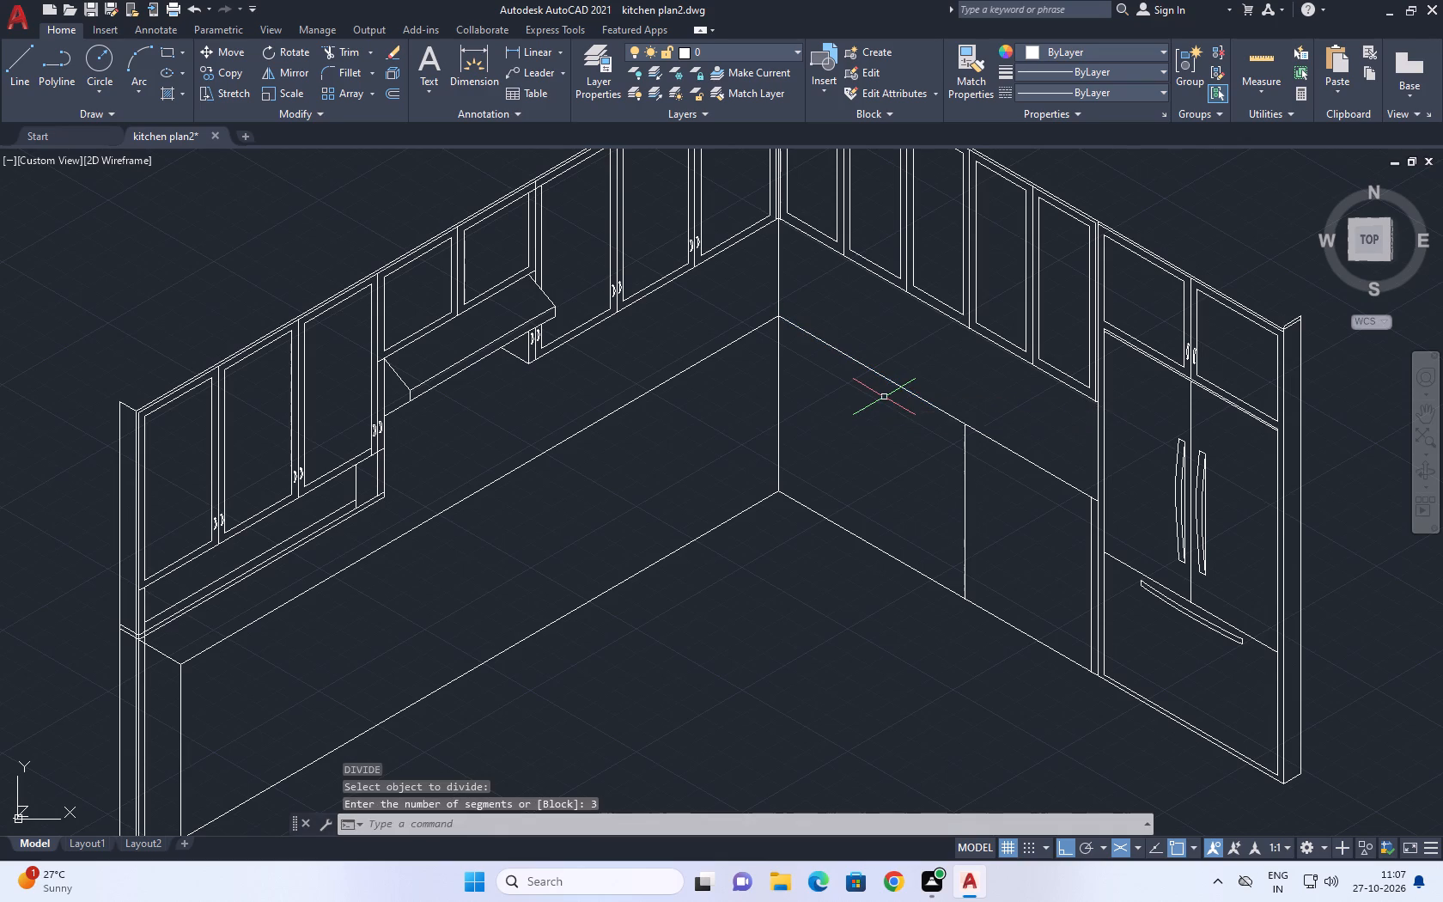
Draw a vertical line from the division point nearest the inner corner down past the base's bottom line.
key("l")
key("space")
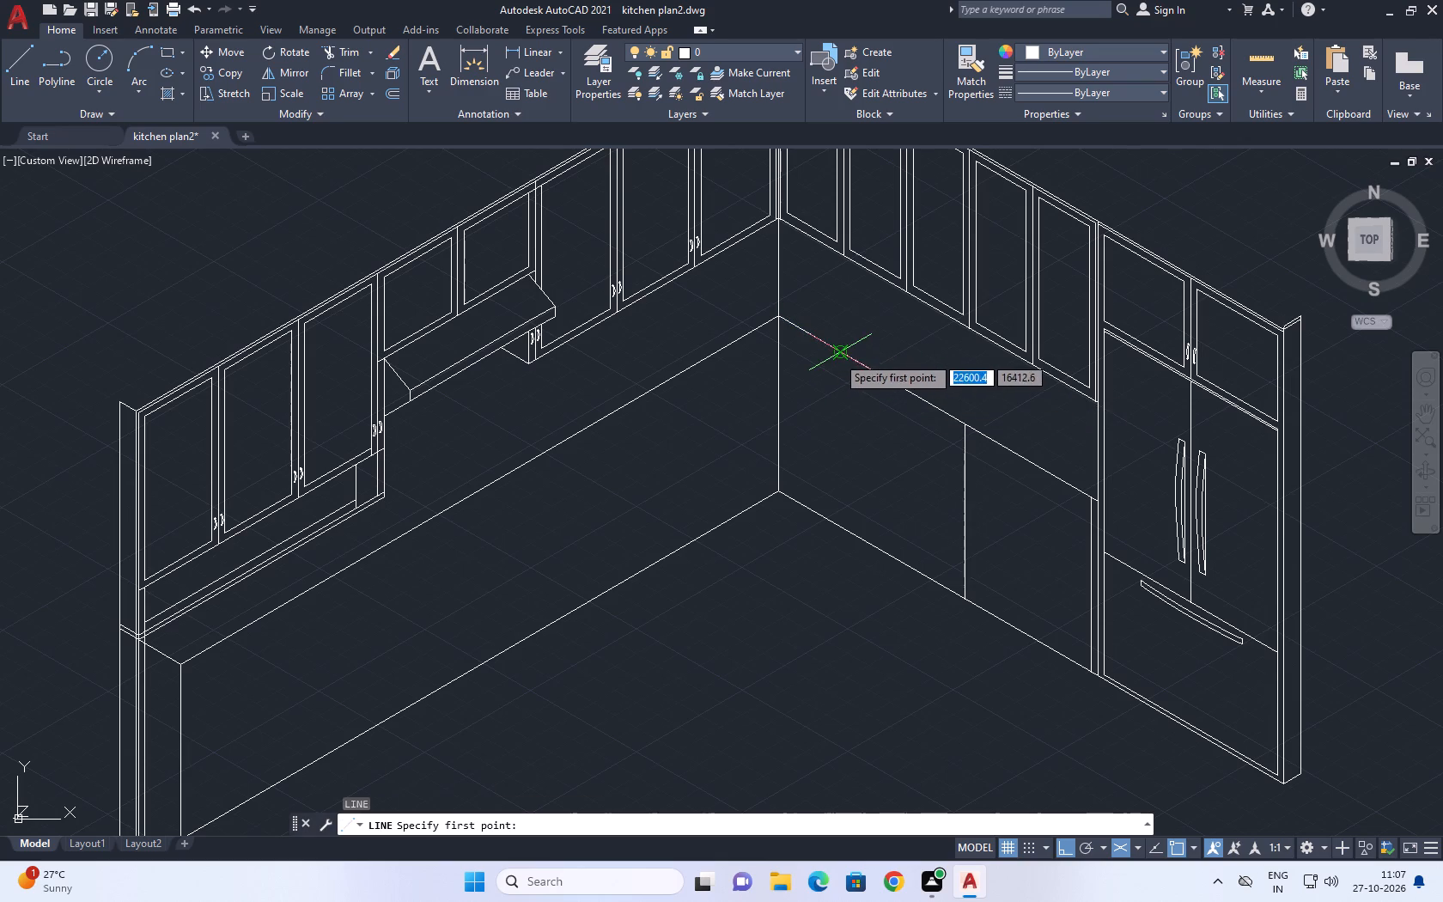
left_click_drag(839, 349, 839, 358)
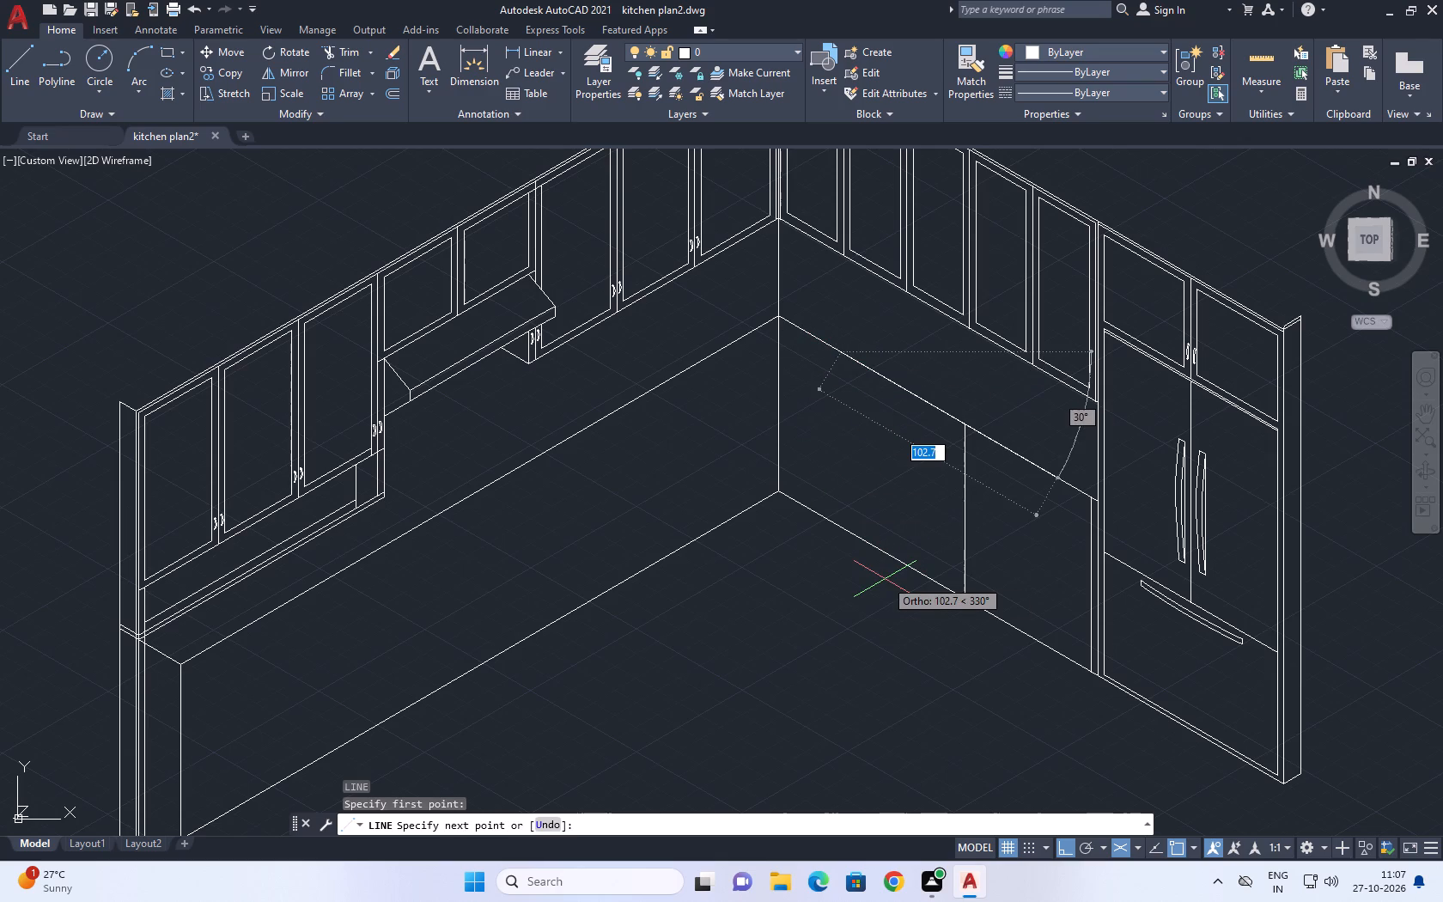
key("F5")
left_click(824, 662)
right_click(827, 651)
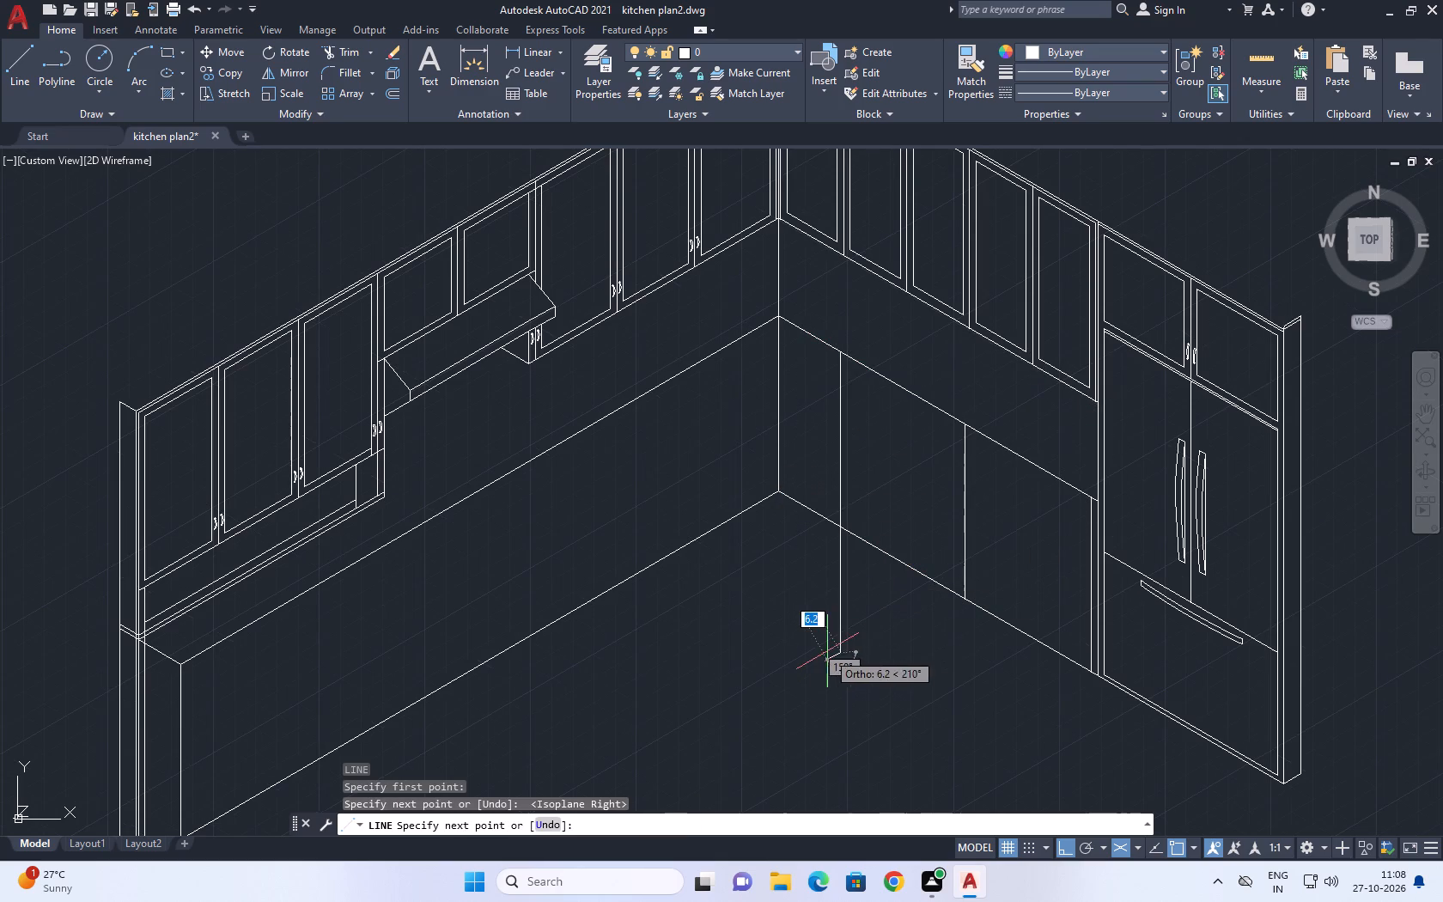
left_click(886, 674)
Draw a vertical line from the second division point, nearer the refrigerator, down past the base's bottom line.
middle_click_drag(770, 456, 614, 506)
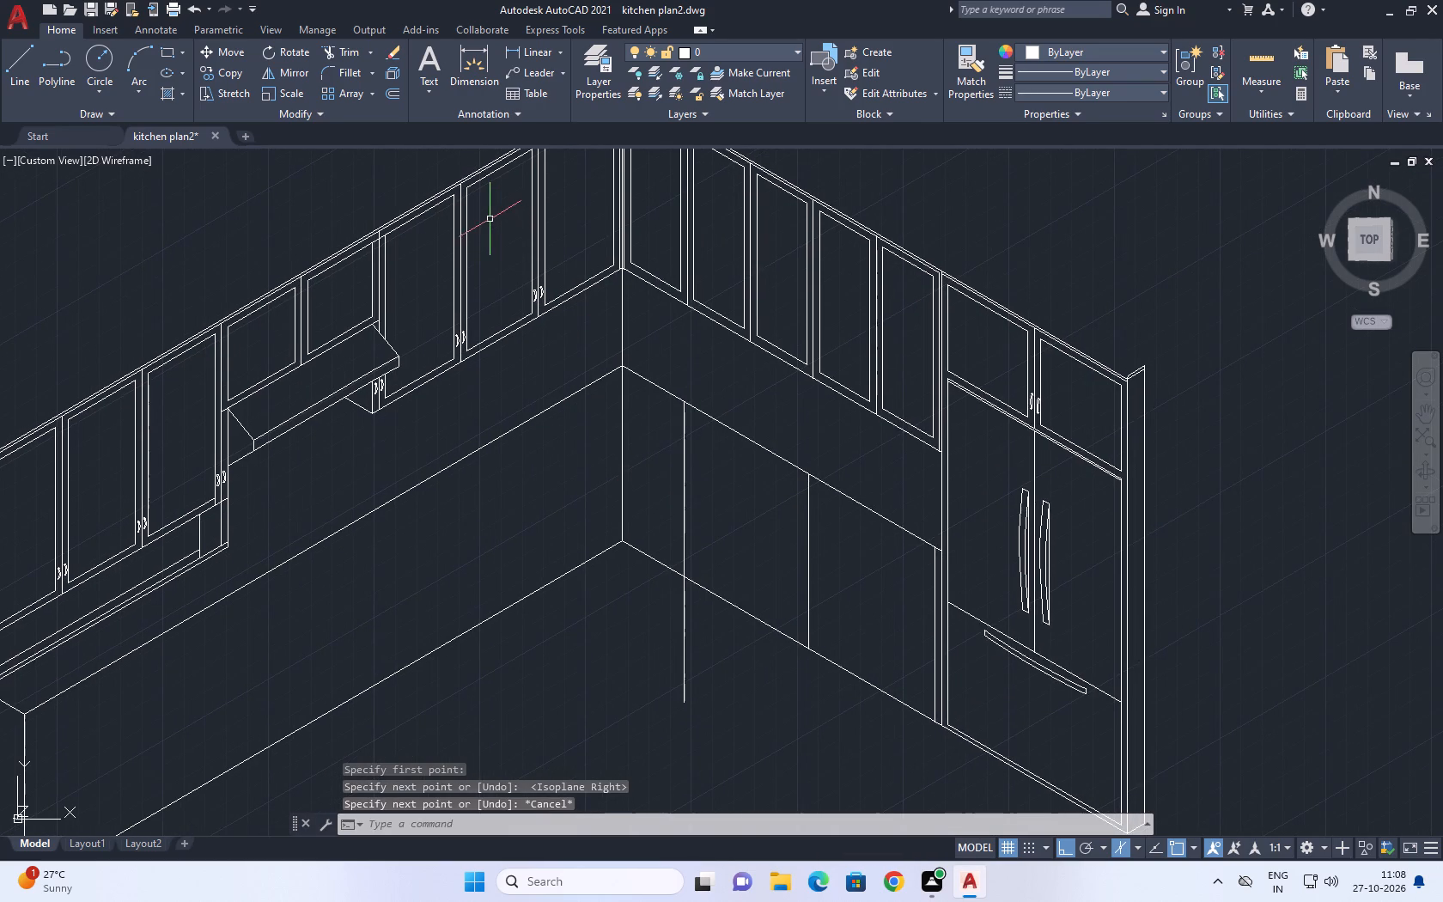
middle_click_drag(521, 275, 516, 167)
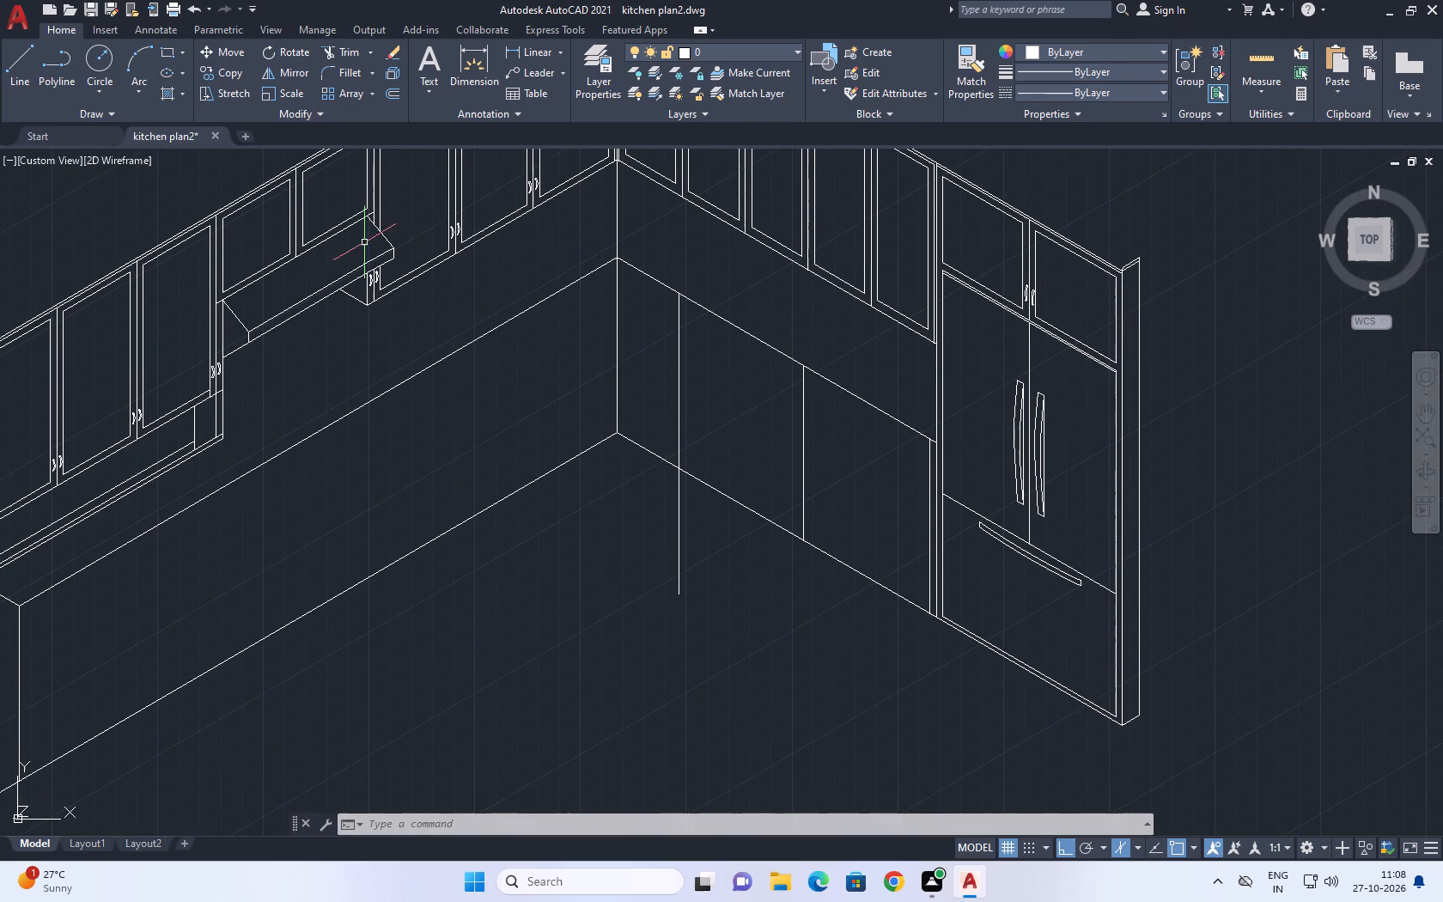
middle_click_drag(357, 243, 342, 188)
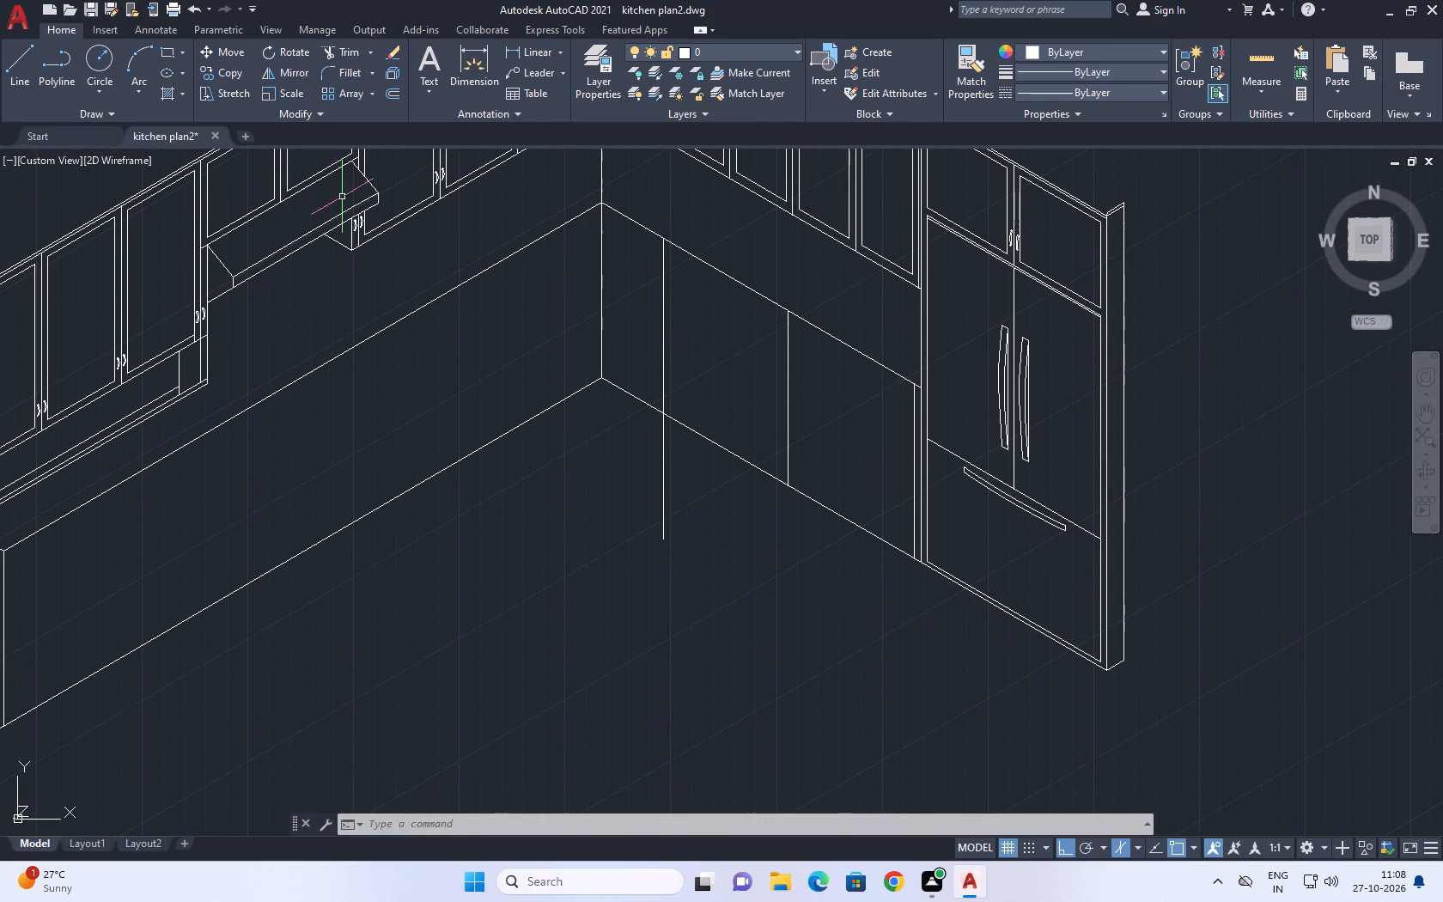
left_click(17, 52)
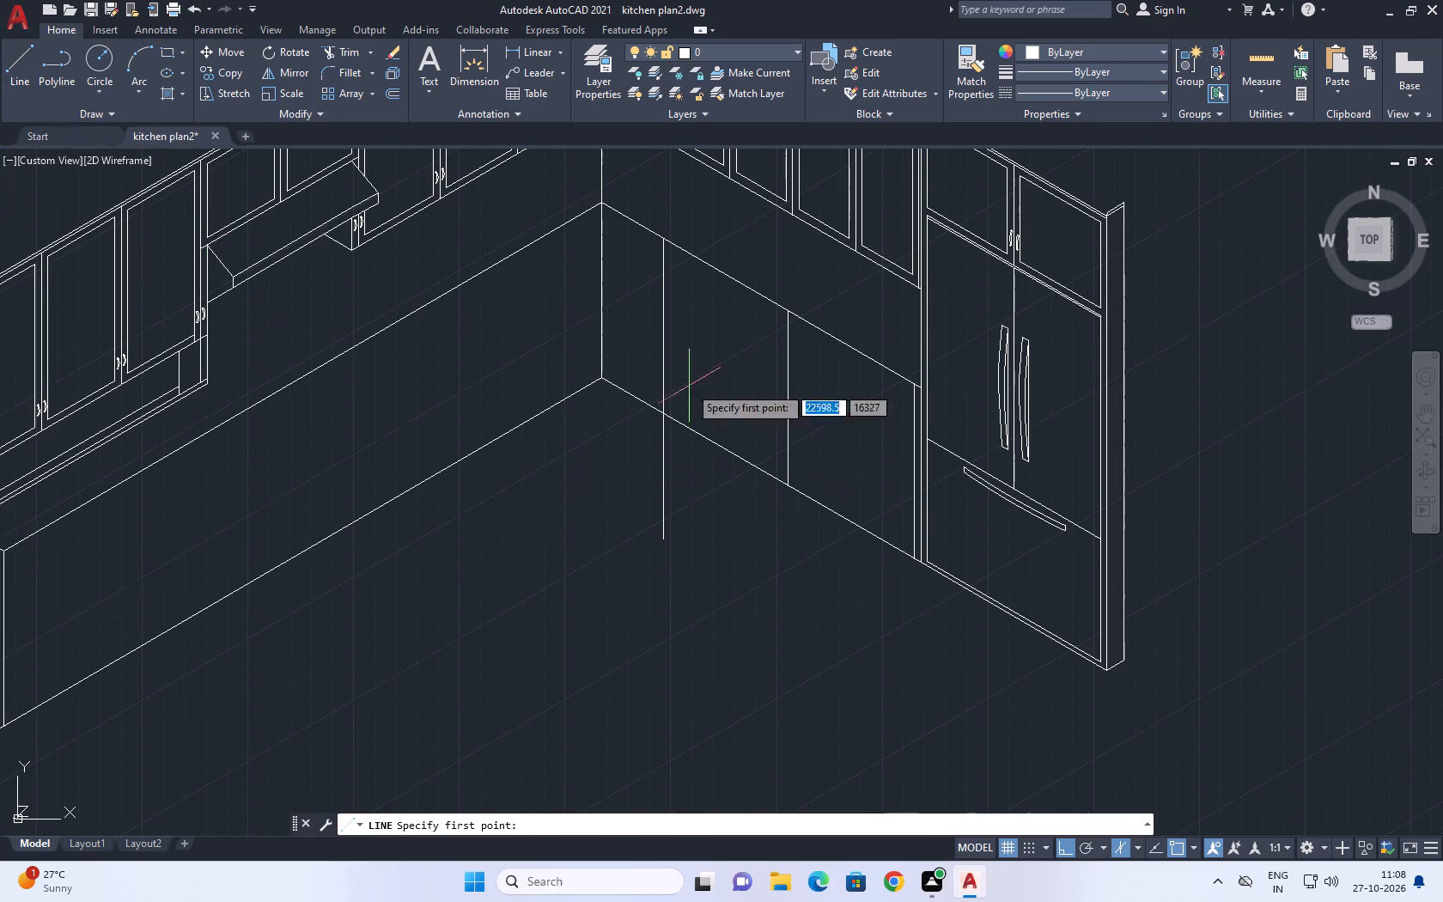
left_click(725, 278)
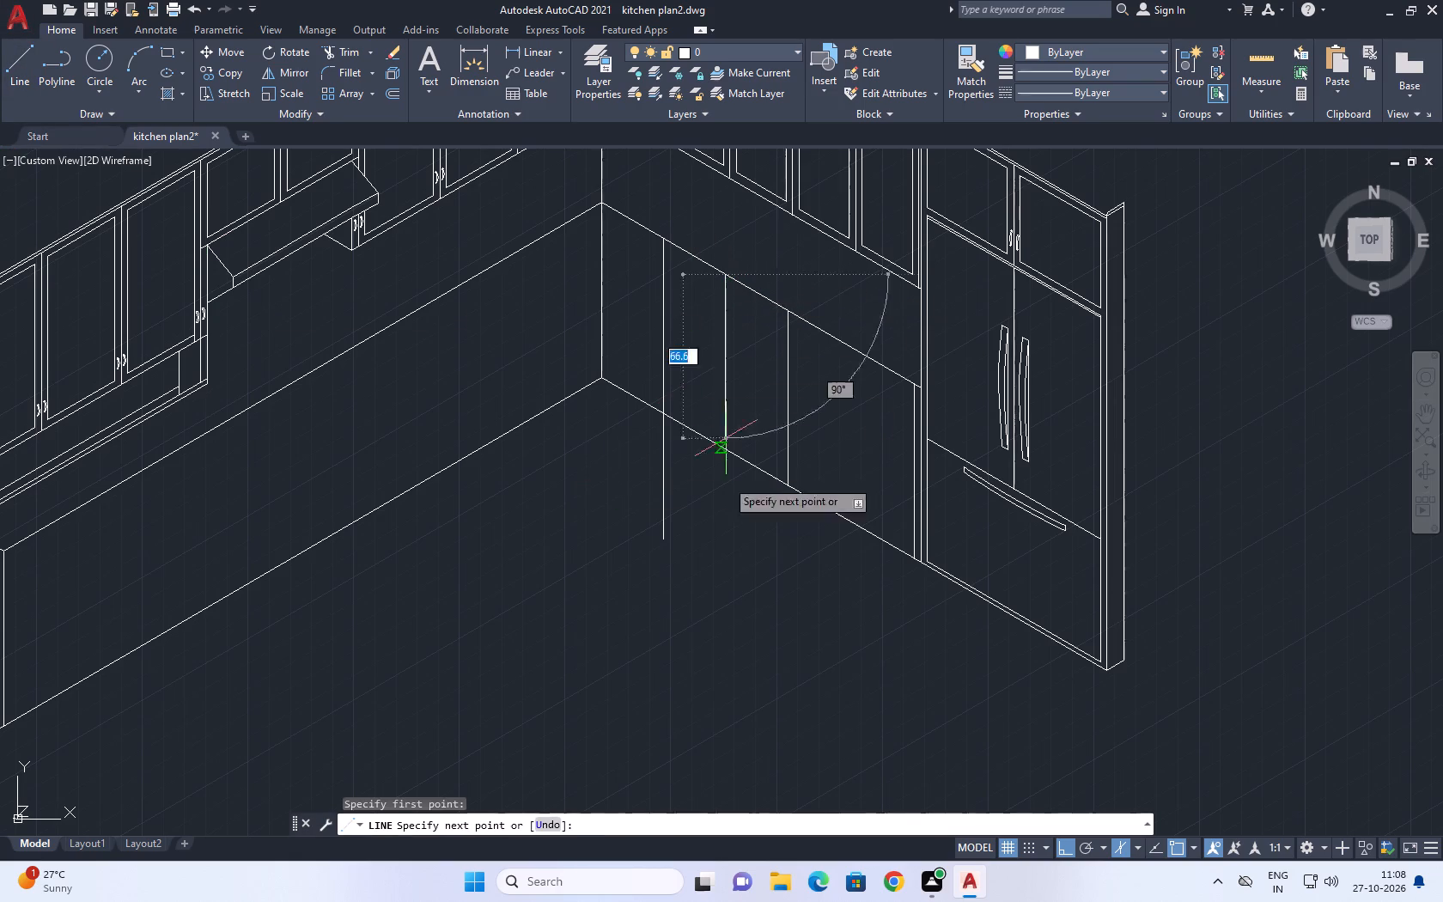
left_click(716, 534)
right_click(721, 540)
left_click(776, 552)
Copy the divided top-edge line 2 units straight down.
middle_click_drag(678, 348, 665, 370)
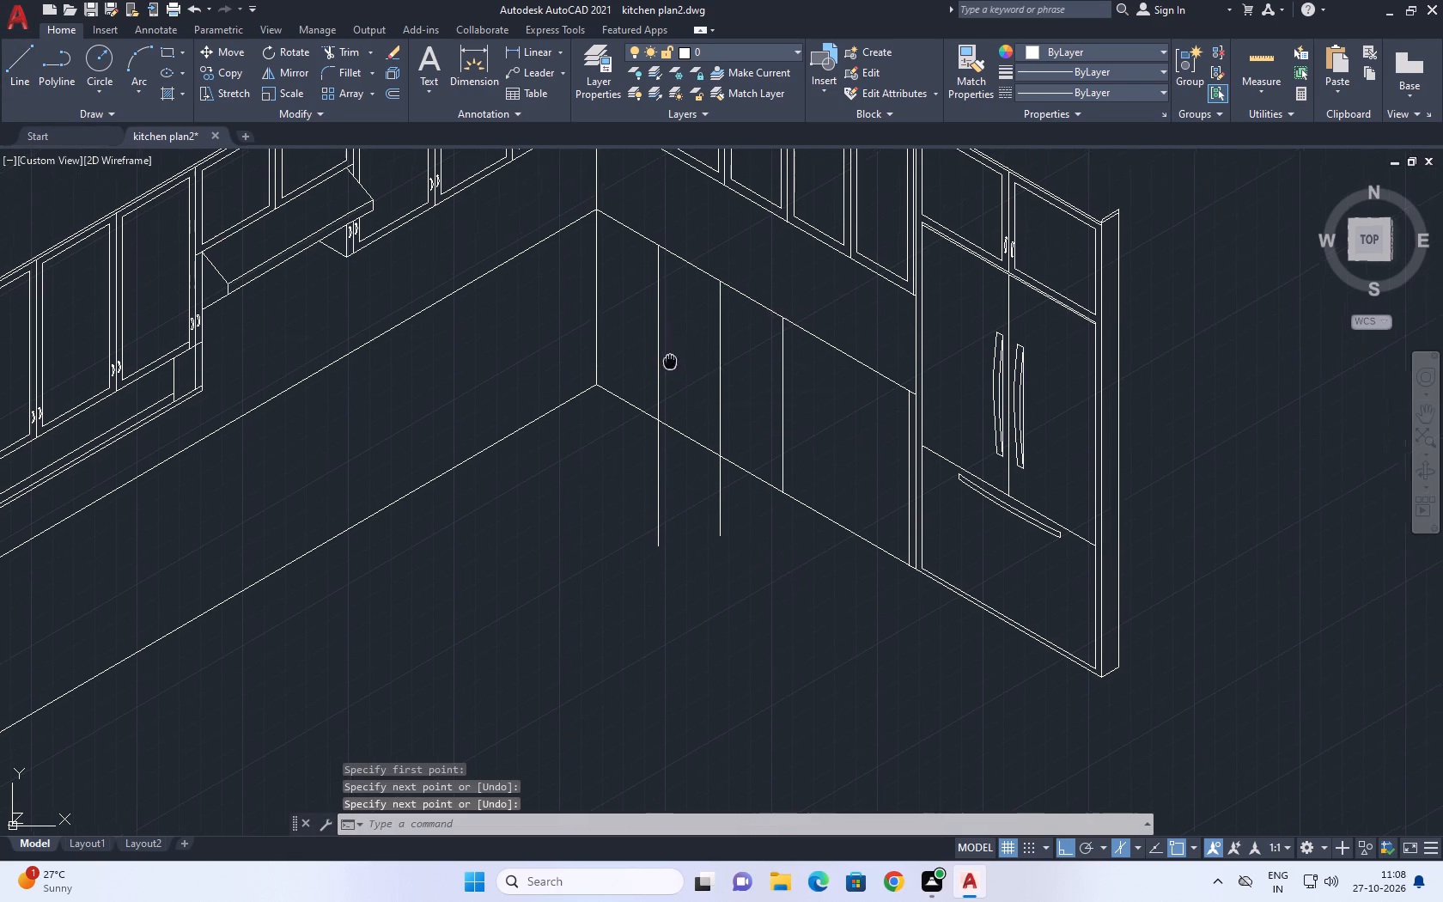
middle_click_drag(665, 370, 643, 381)
left_click(688, 299)
left_click(679, 299)
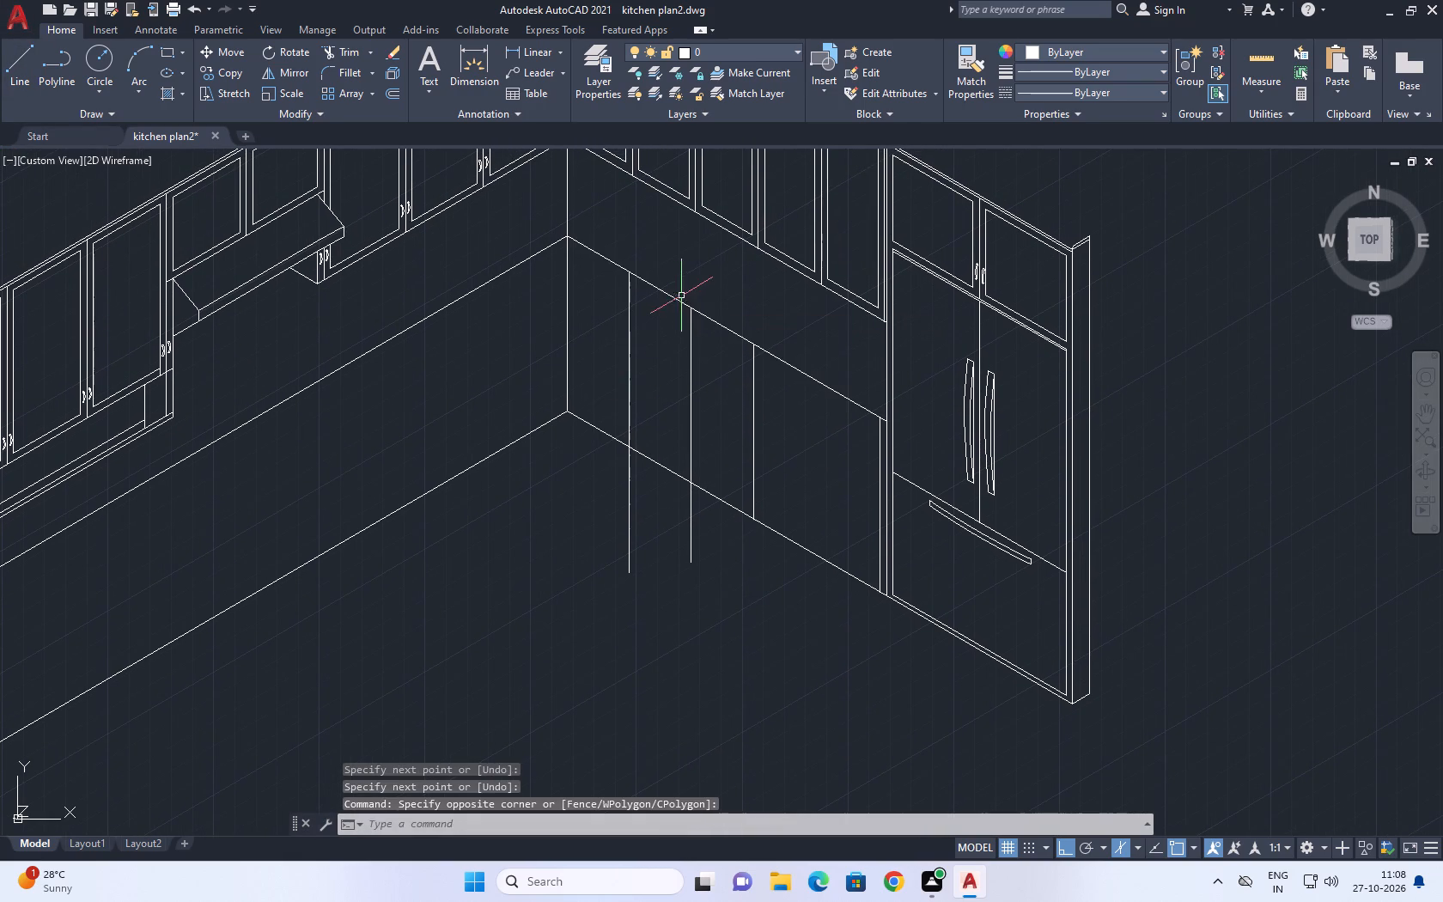
left_click(677, 297)
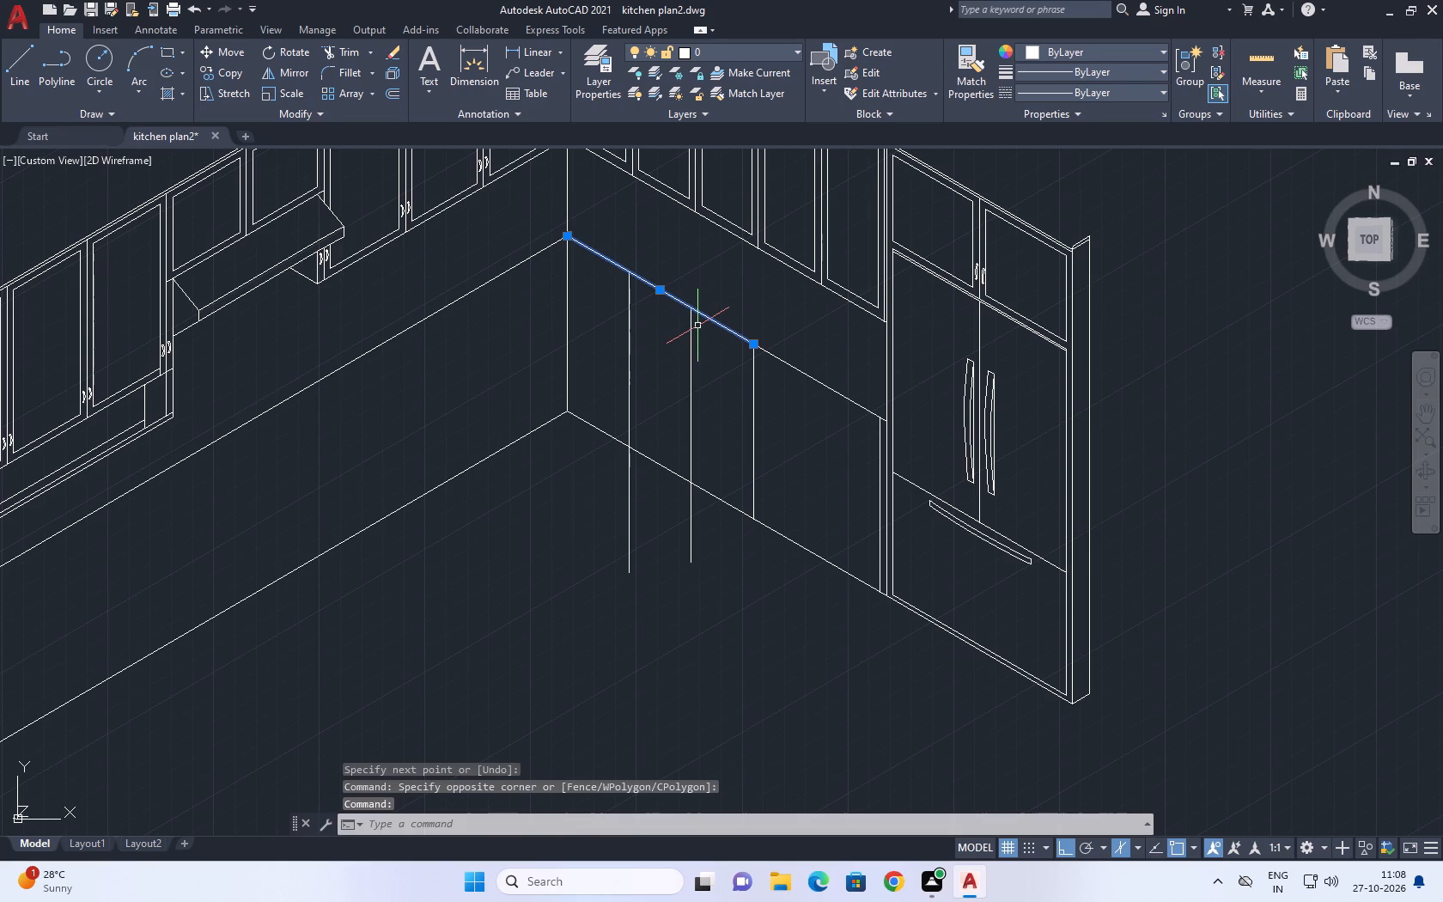
type("co")
key("space")
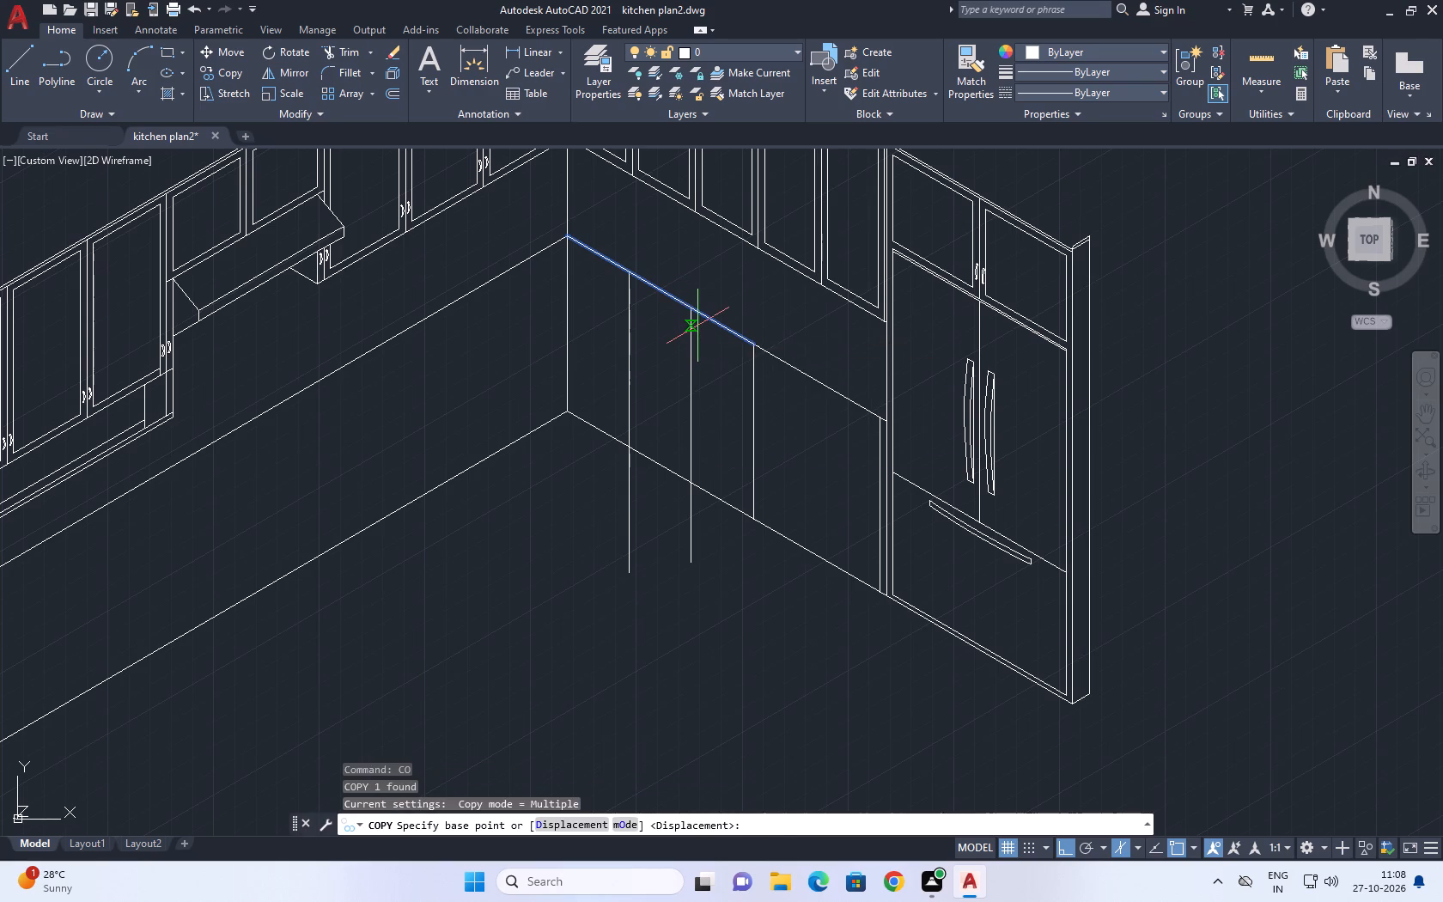
left_click(703, 326)
key("2")
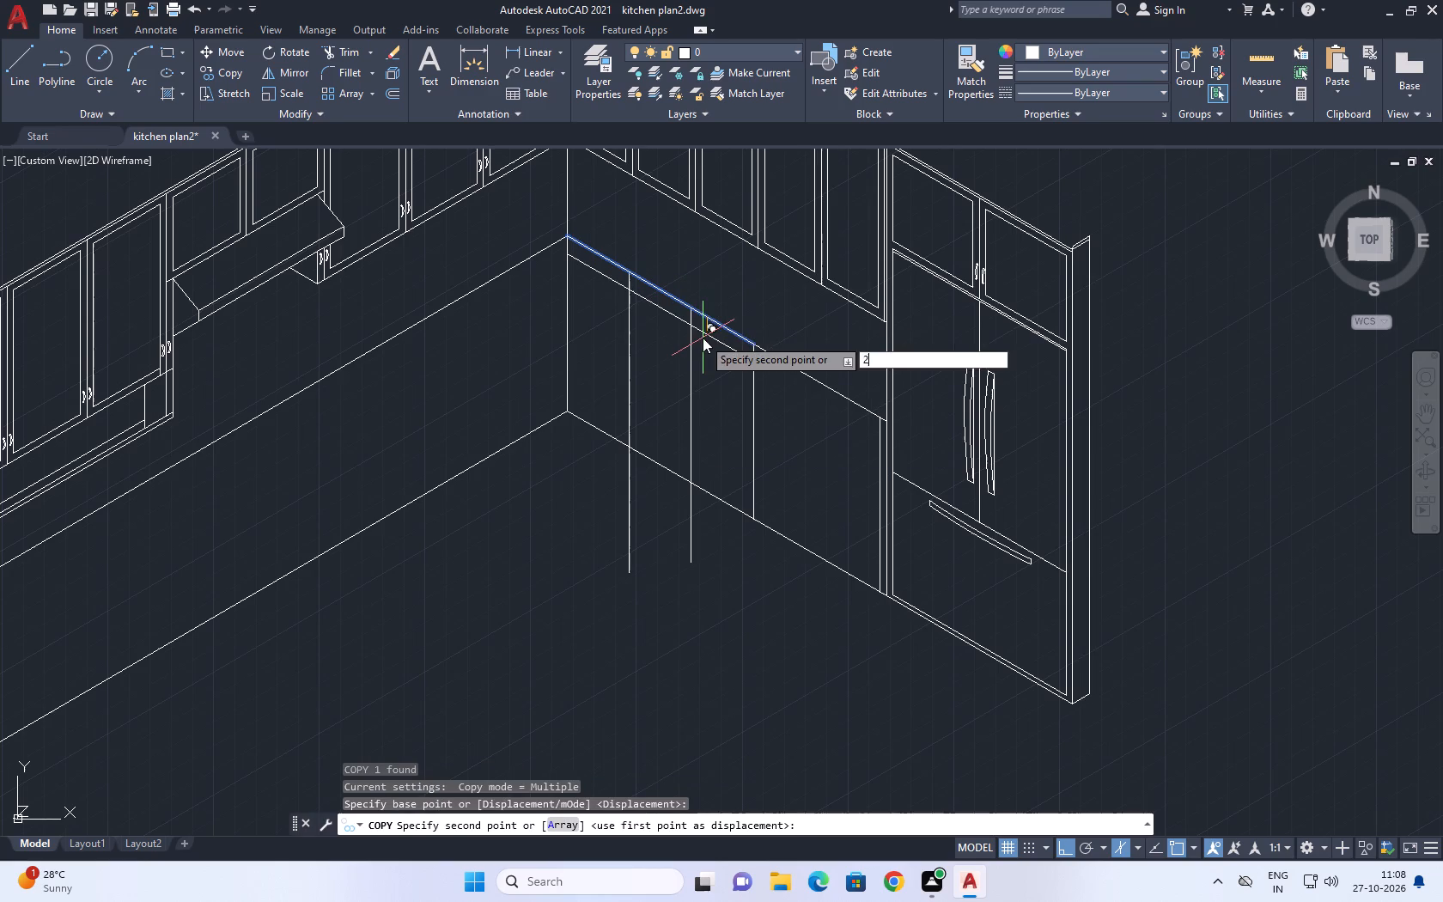
key("Return")
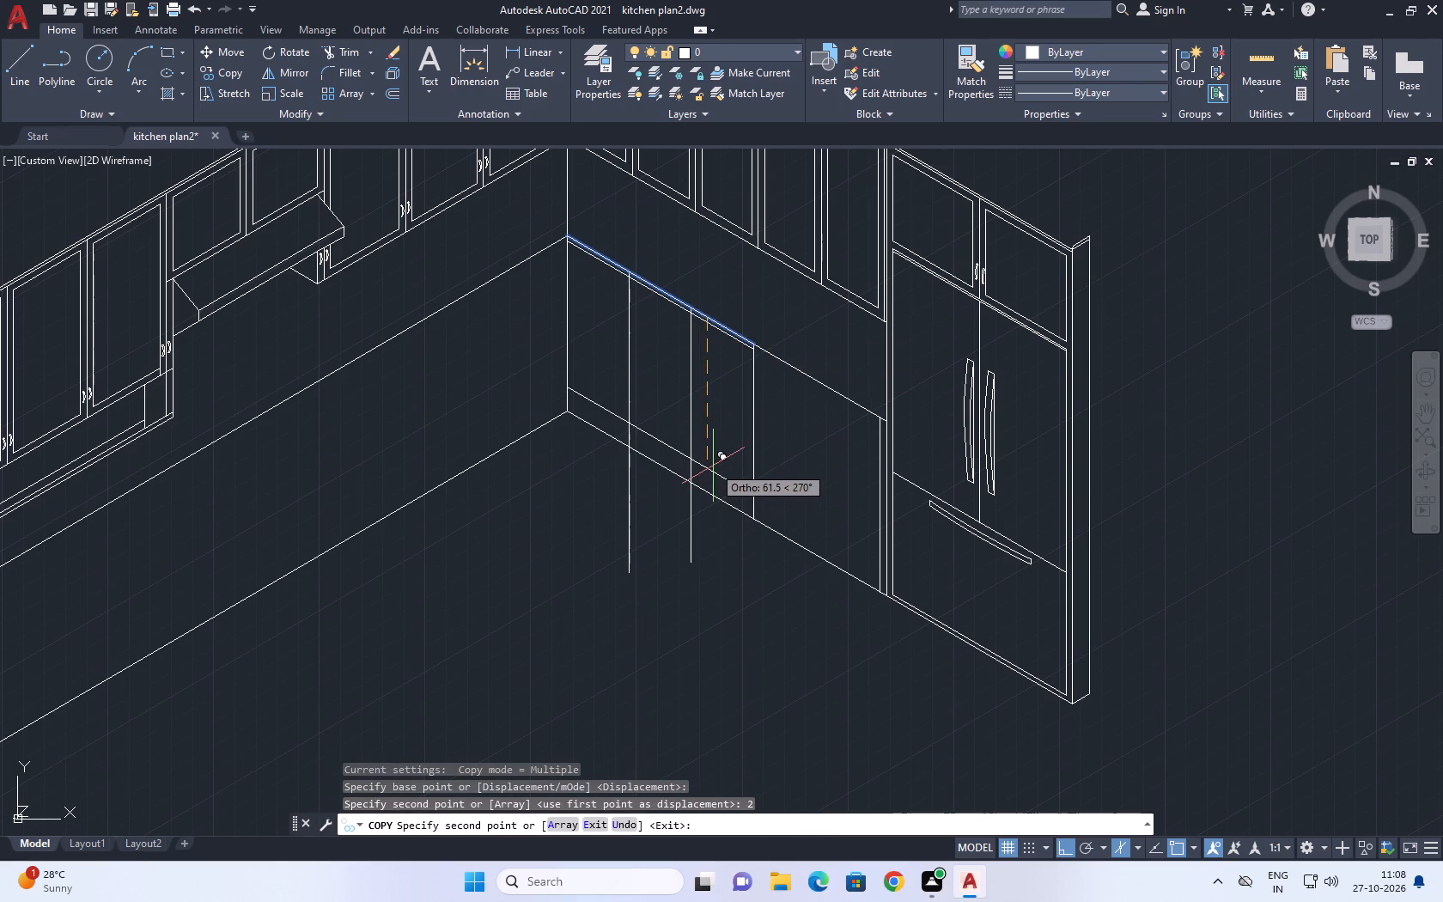
key("Escape")
Copy the vertical divider at the refrigerator-side end of the divided section 3 units toward the inner corner.
left_click(753, 453)
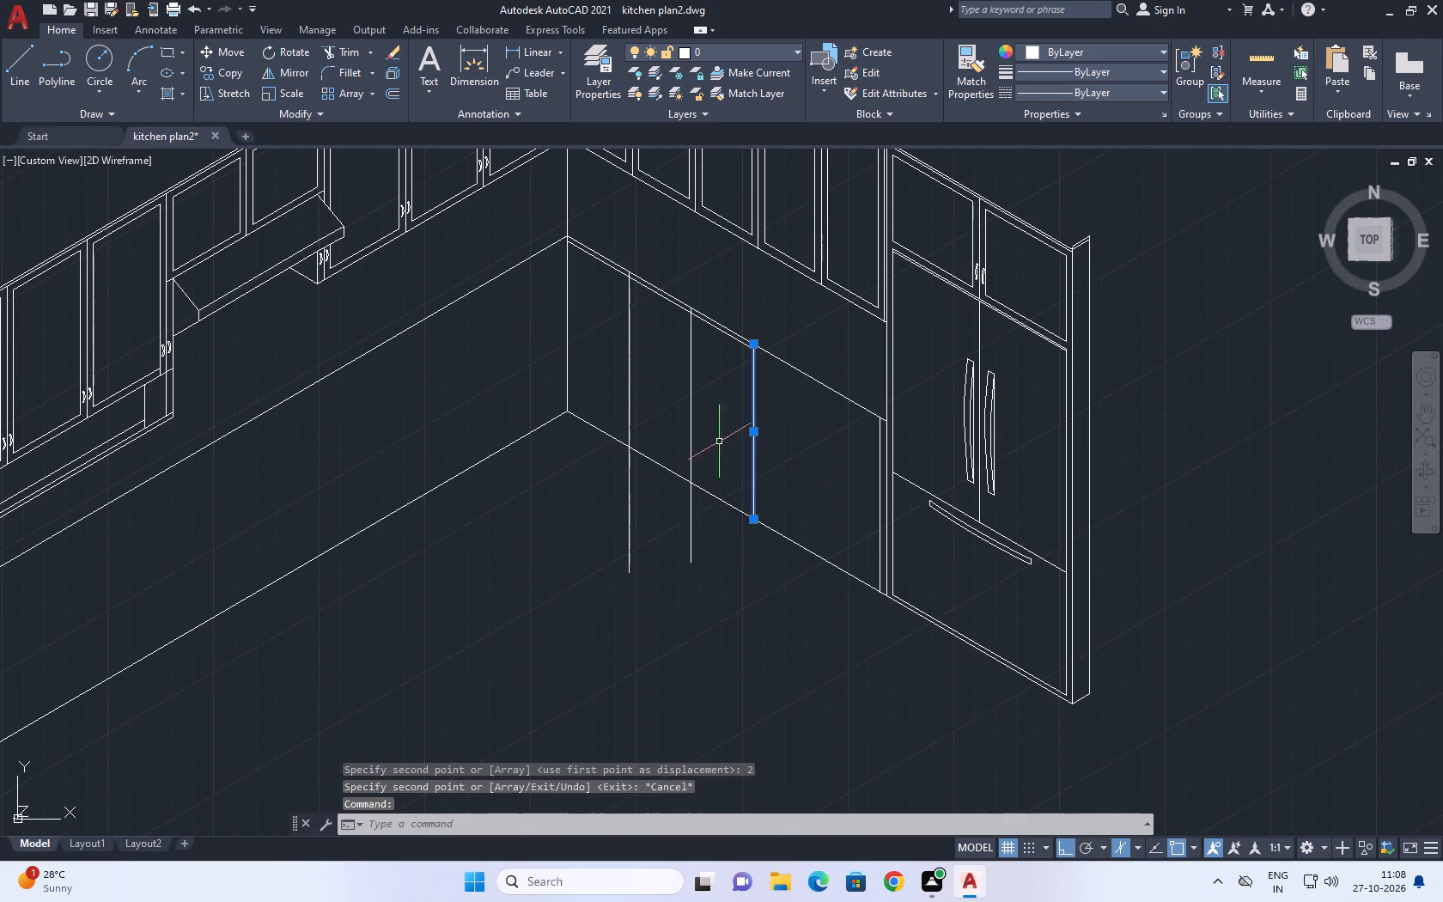
middle_click_drag(704, 434, 738, 459)
key("c")
key("o")
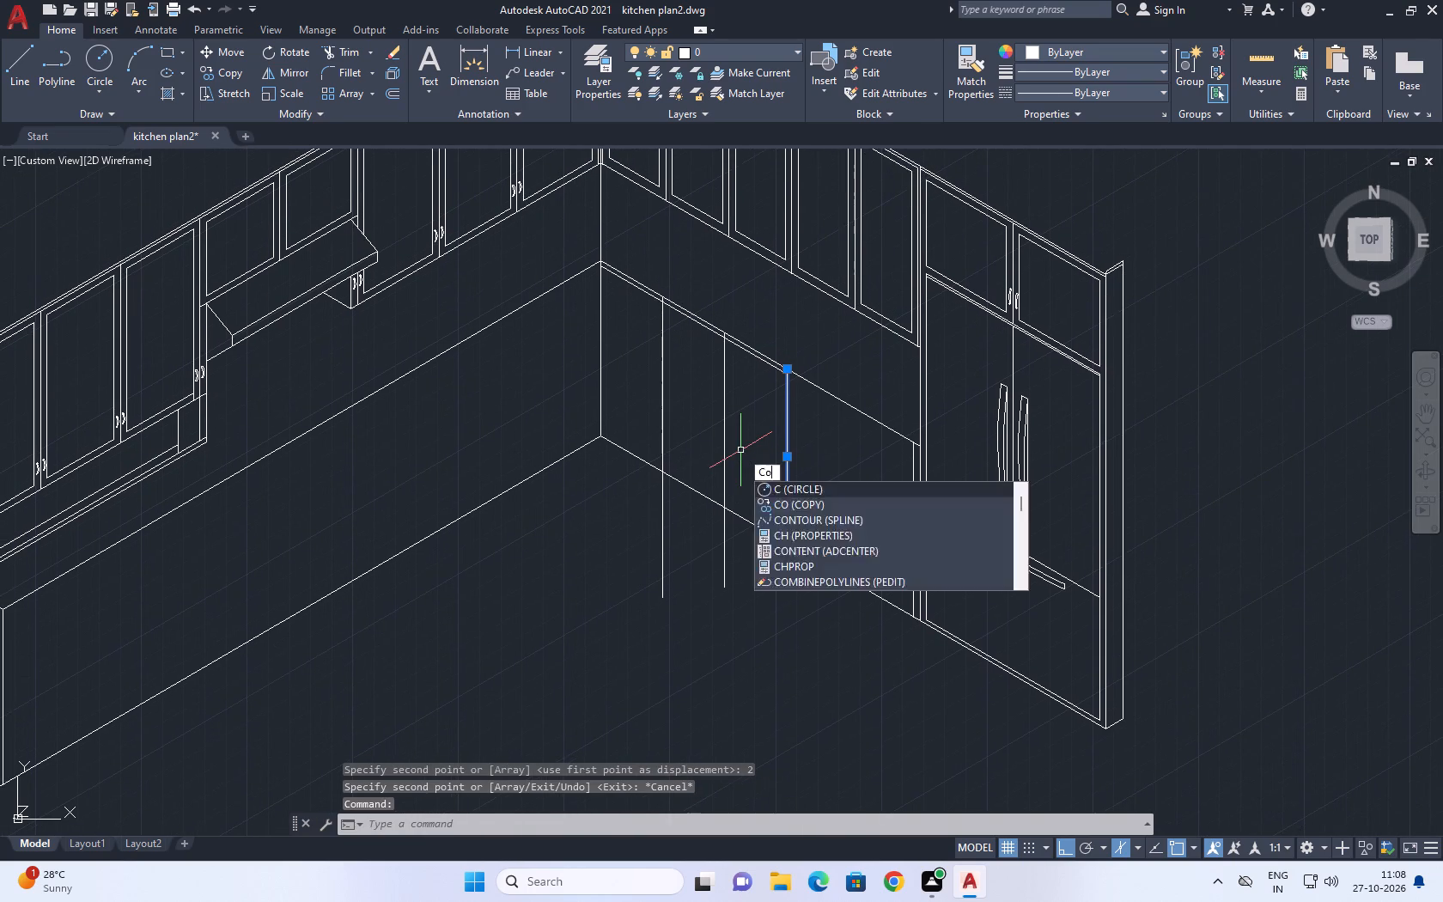
key("space")
left_click(779, 489)
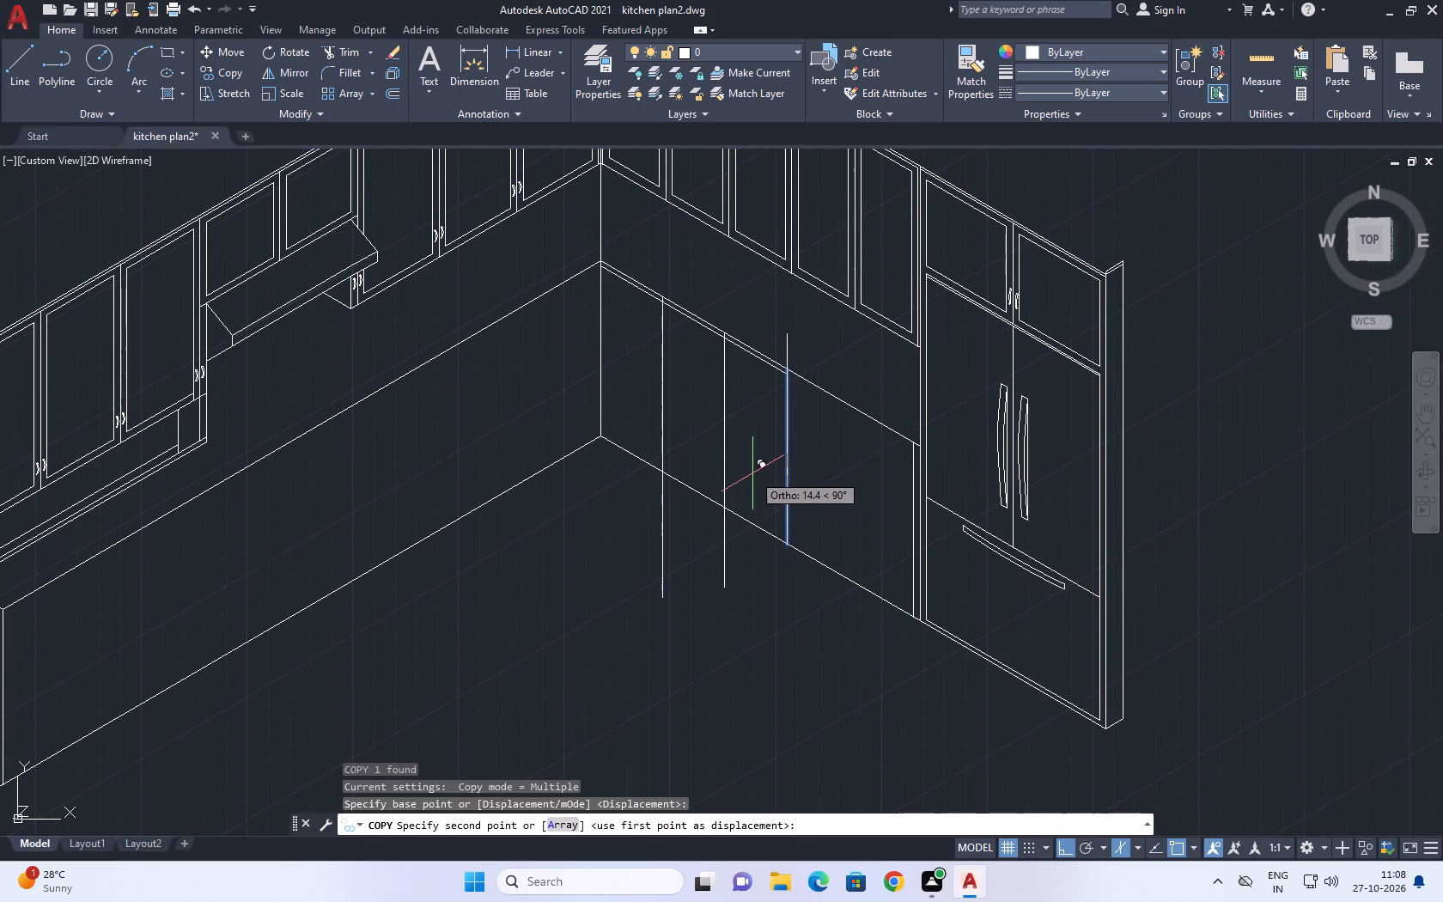
key("F5")
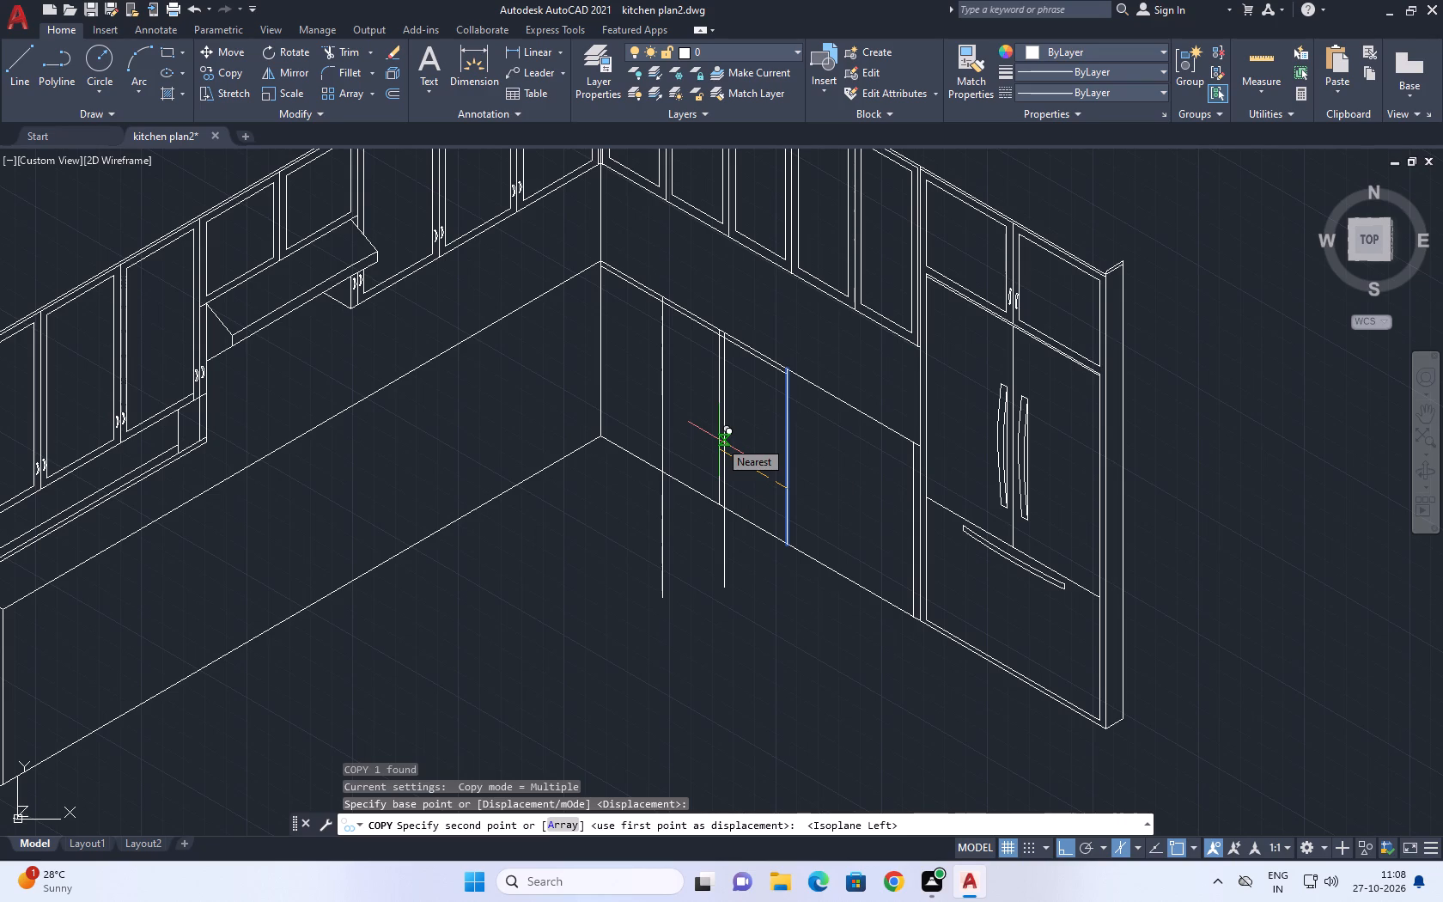
key("2")
key("BackSpace")
key("3")
key("Return")
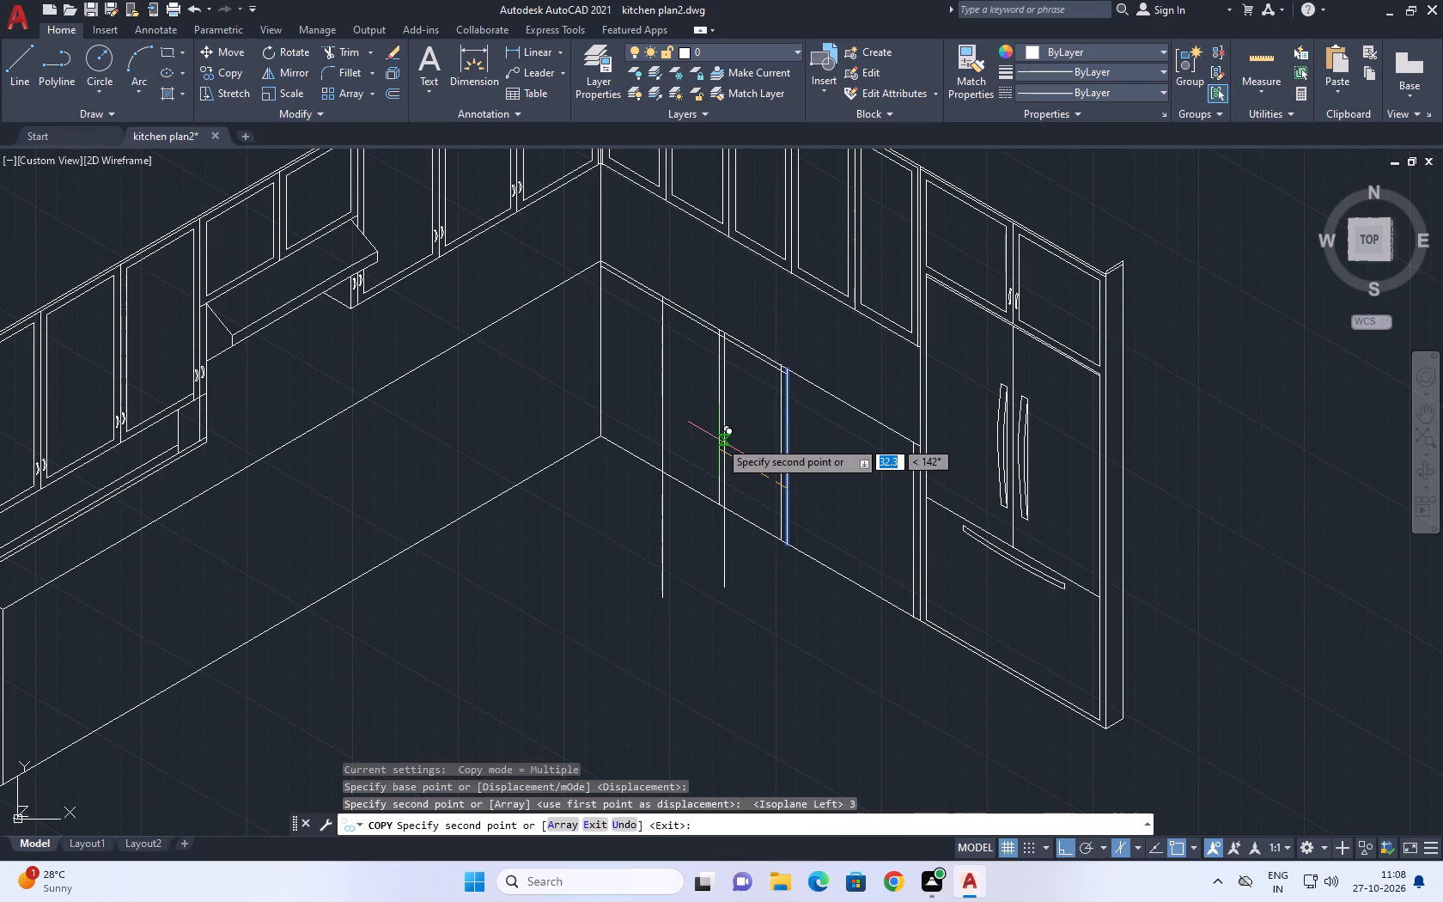
right_click(819, 442)
left_click(857, 476)
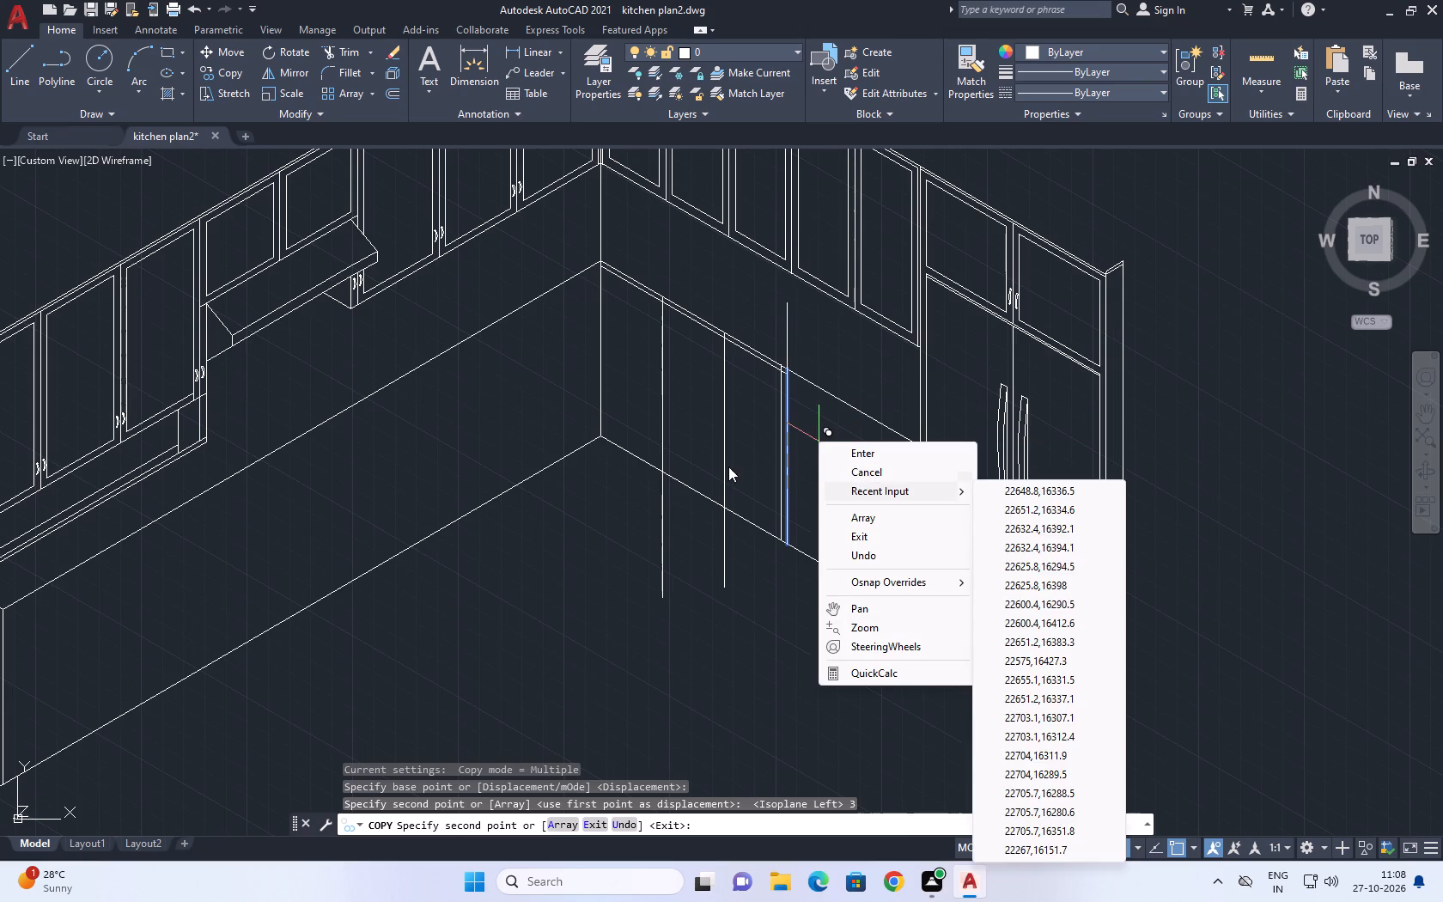
middle_click_drag(728, 466, 817, 442)
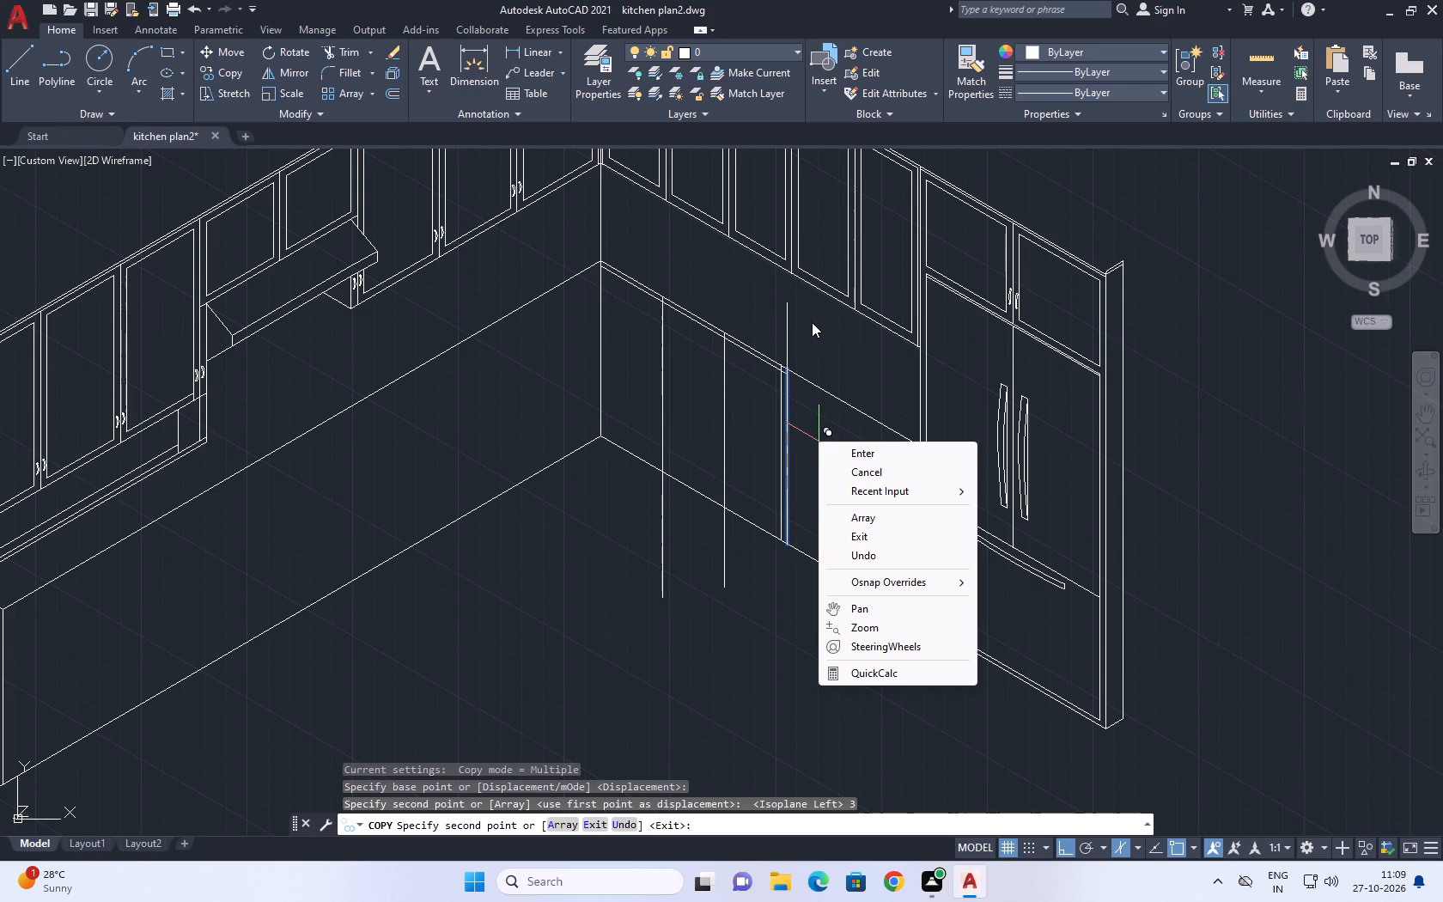
Trim the ends of the two vertical dividers that extend below the refrigerator-side base's bottom line.
left_click(873, 475)
middle_click_drag(743, 523, 832, 472)
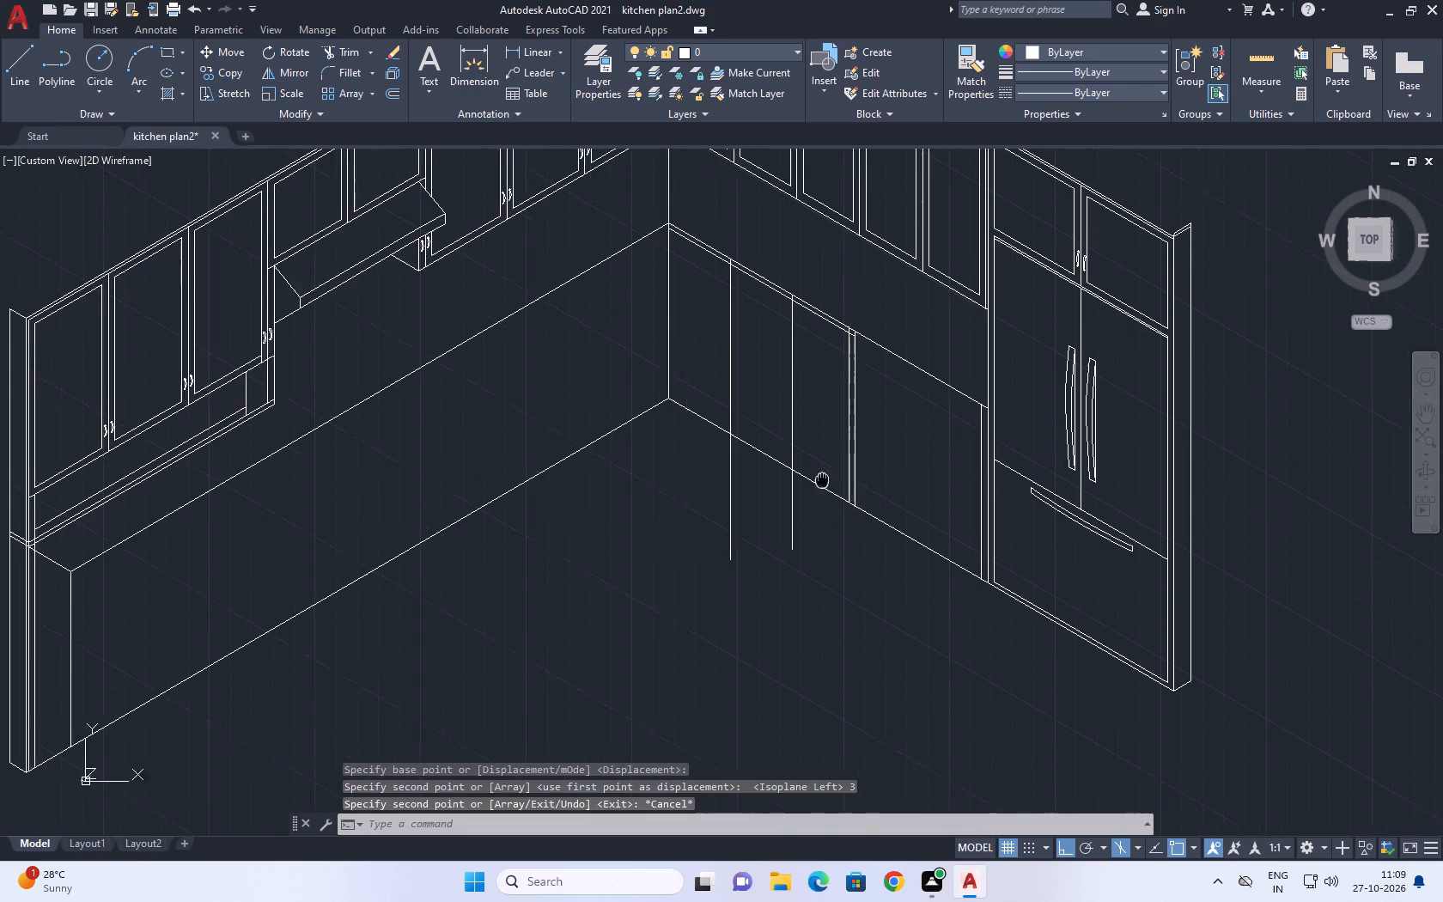
middle_click_drag(832, 472, 832, 471)
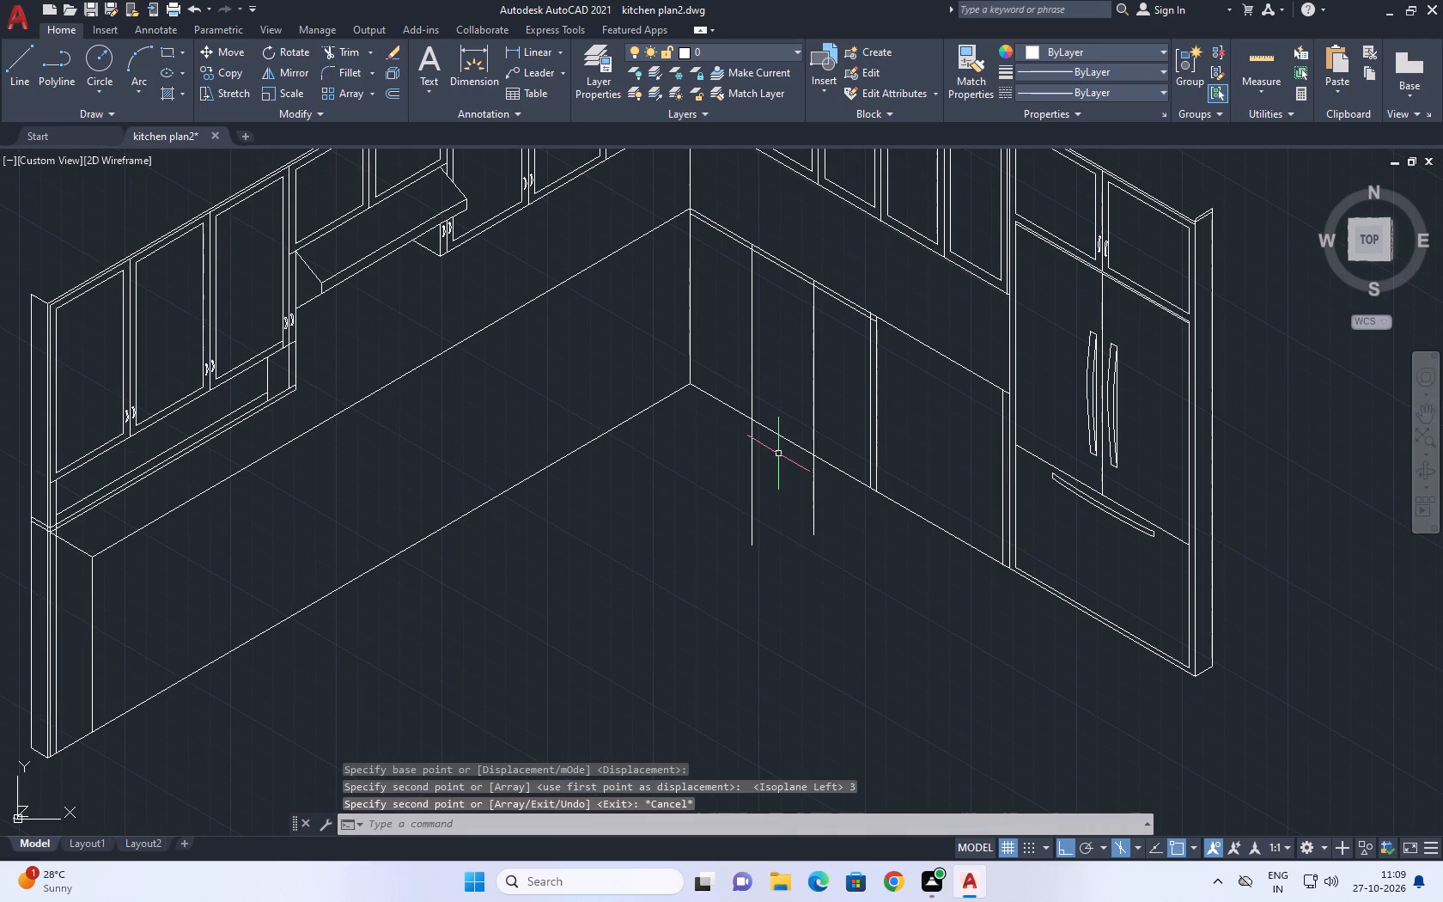
type("tr")
key("space")
scroll(781, 472, "up", 2)
left_click_drag(943, 603, 918, 594)
left_click_drag(648, 418, 641, 411)
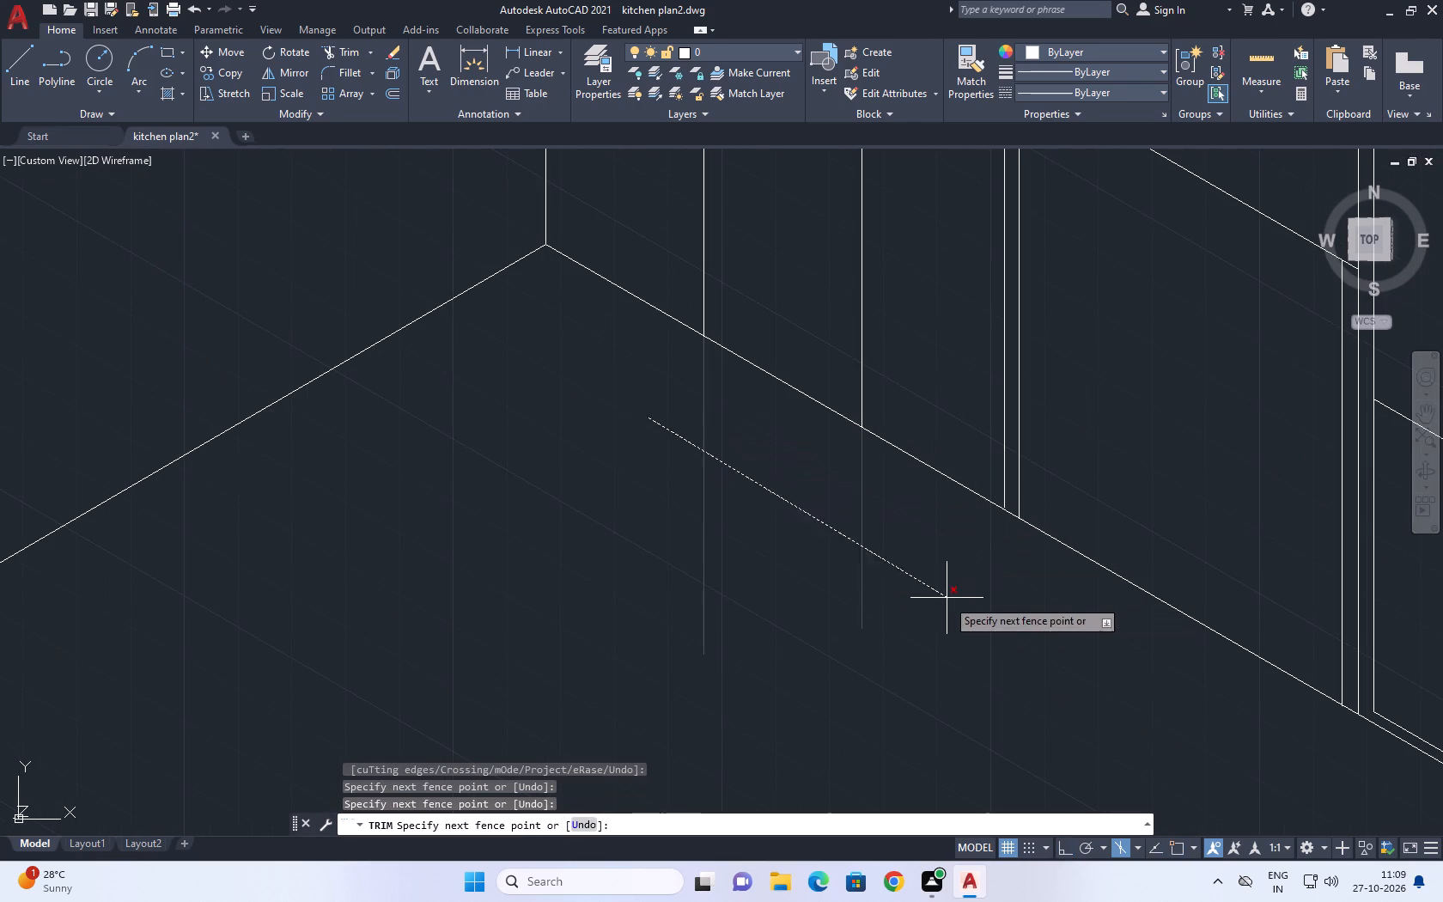
left_click(952, 607)
key("Escape")
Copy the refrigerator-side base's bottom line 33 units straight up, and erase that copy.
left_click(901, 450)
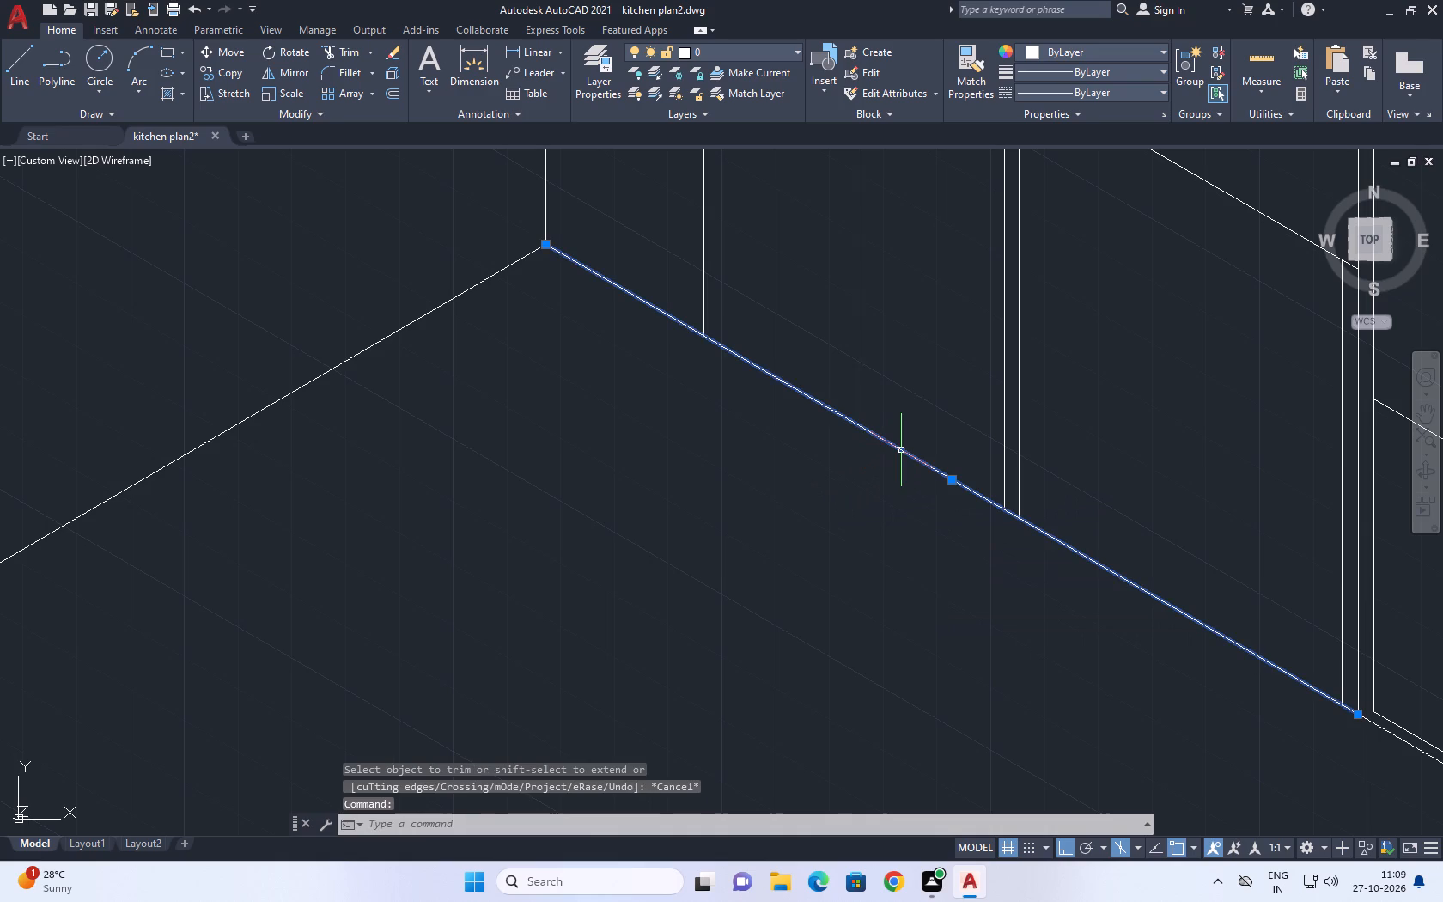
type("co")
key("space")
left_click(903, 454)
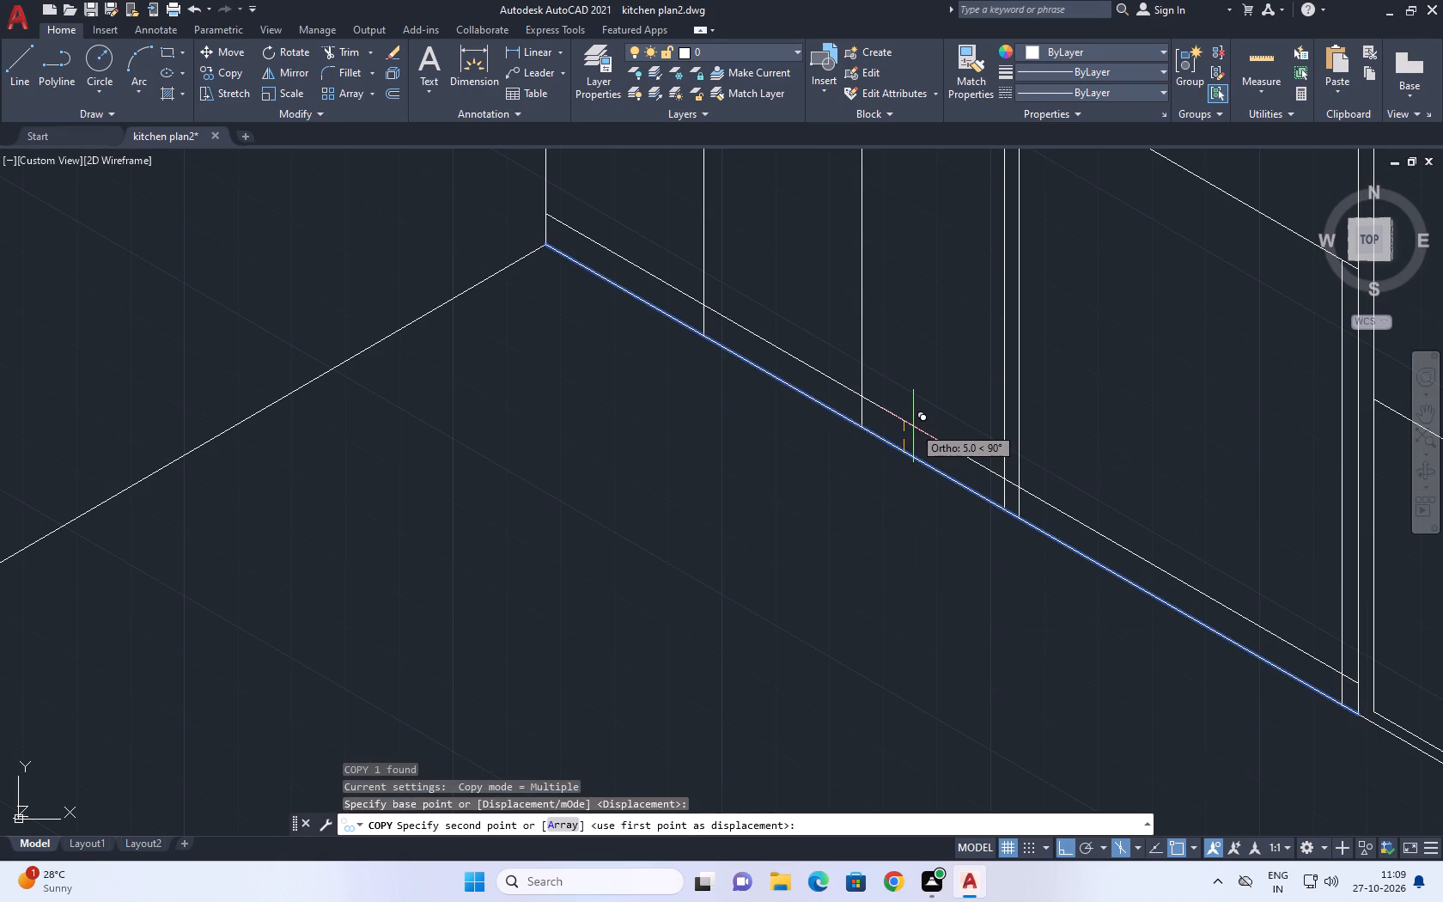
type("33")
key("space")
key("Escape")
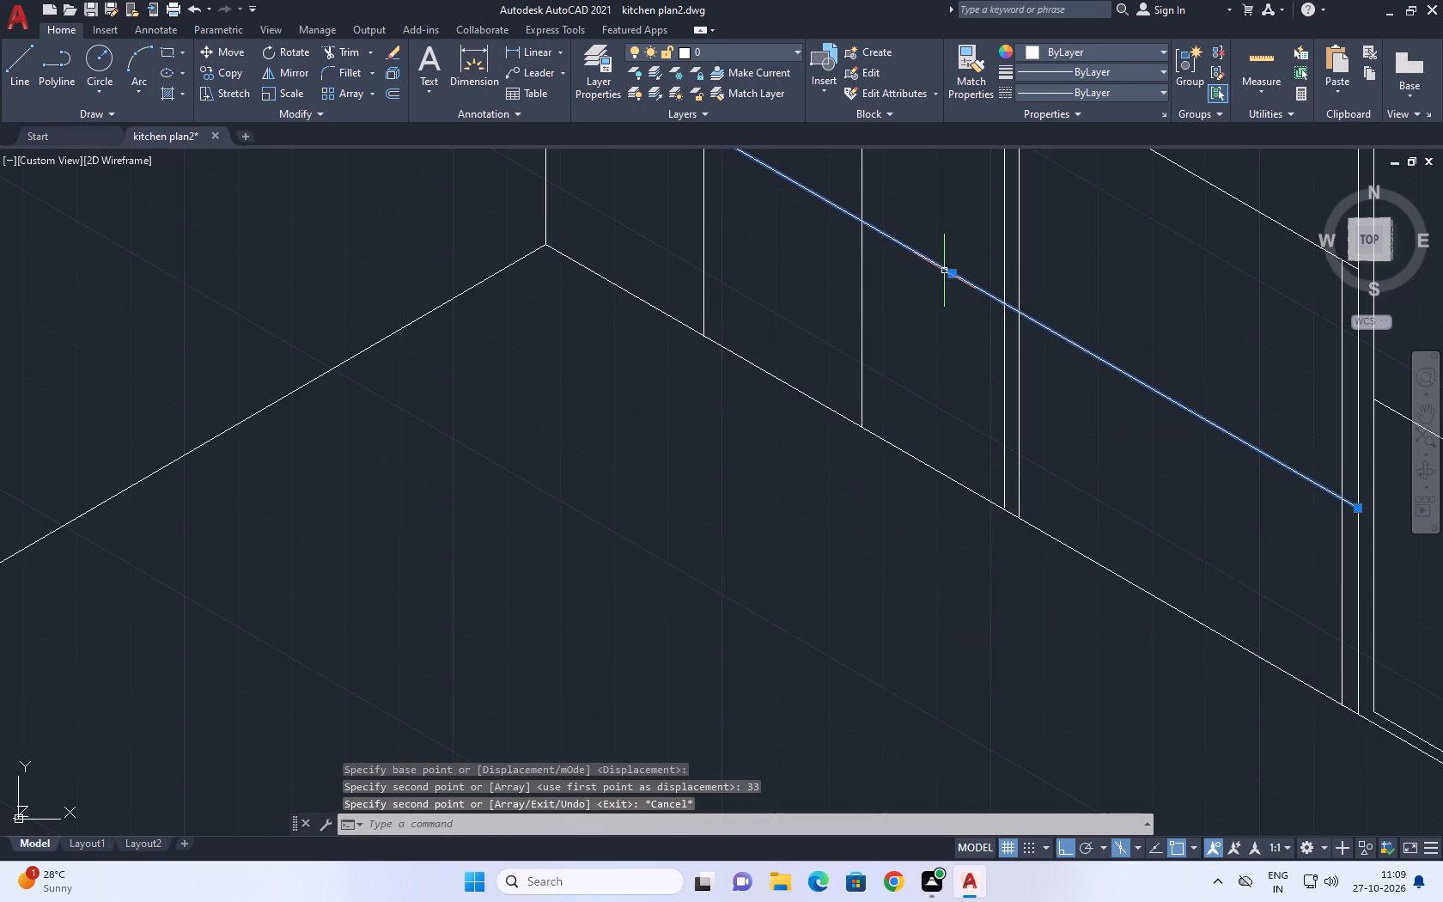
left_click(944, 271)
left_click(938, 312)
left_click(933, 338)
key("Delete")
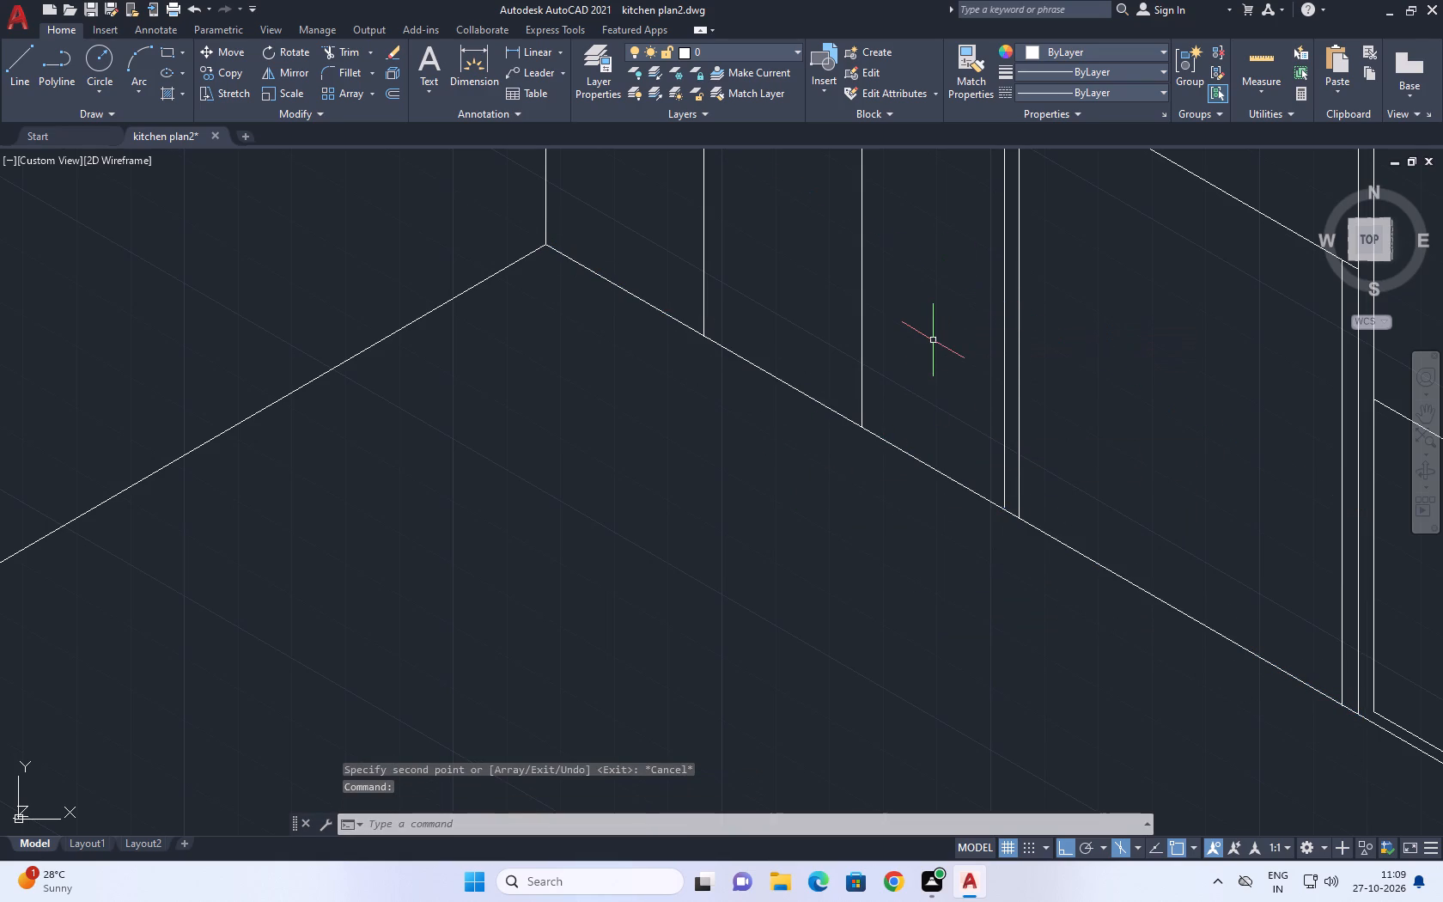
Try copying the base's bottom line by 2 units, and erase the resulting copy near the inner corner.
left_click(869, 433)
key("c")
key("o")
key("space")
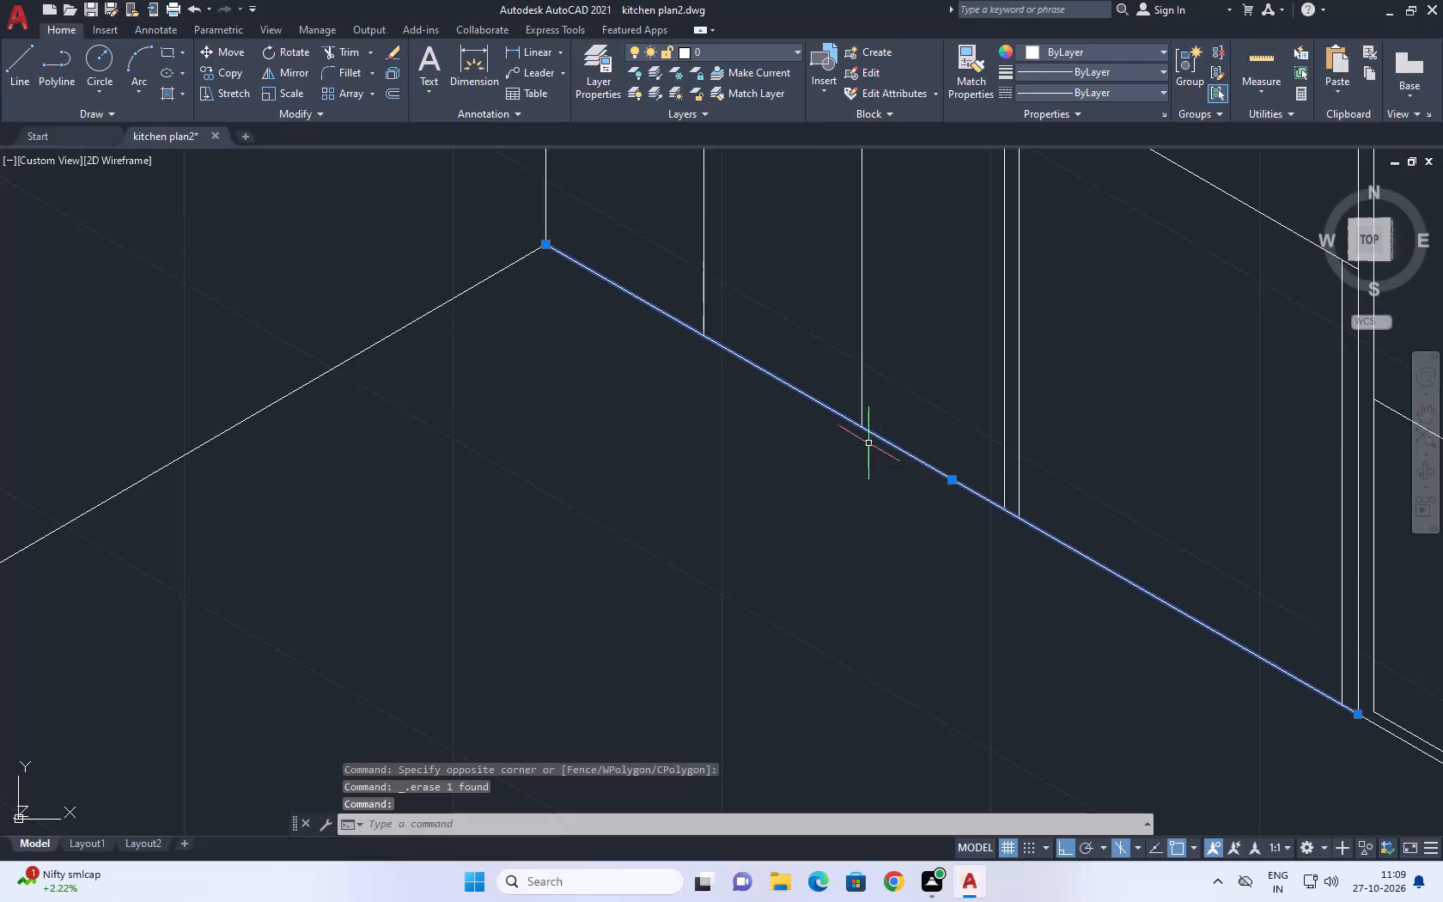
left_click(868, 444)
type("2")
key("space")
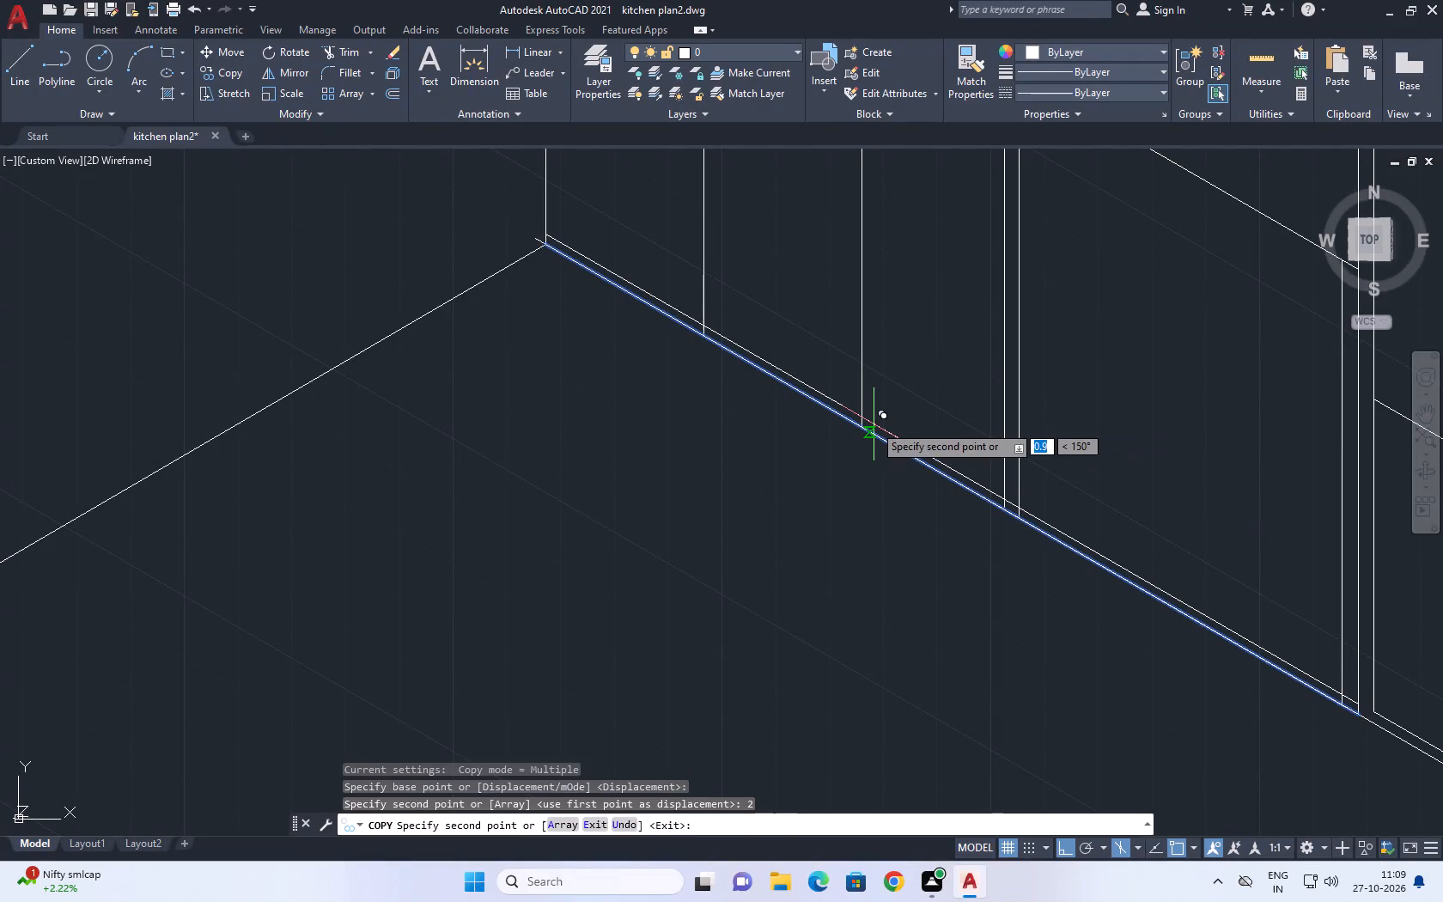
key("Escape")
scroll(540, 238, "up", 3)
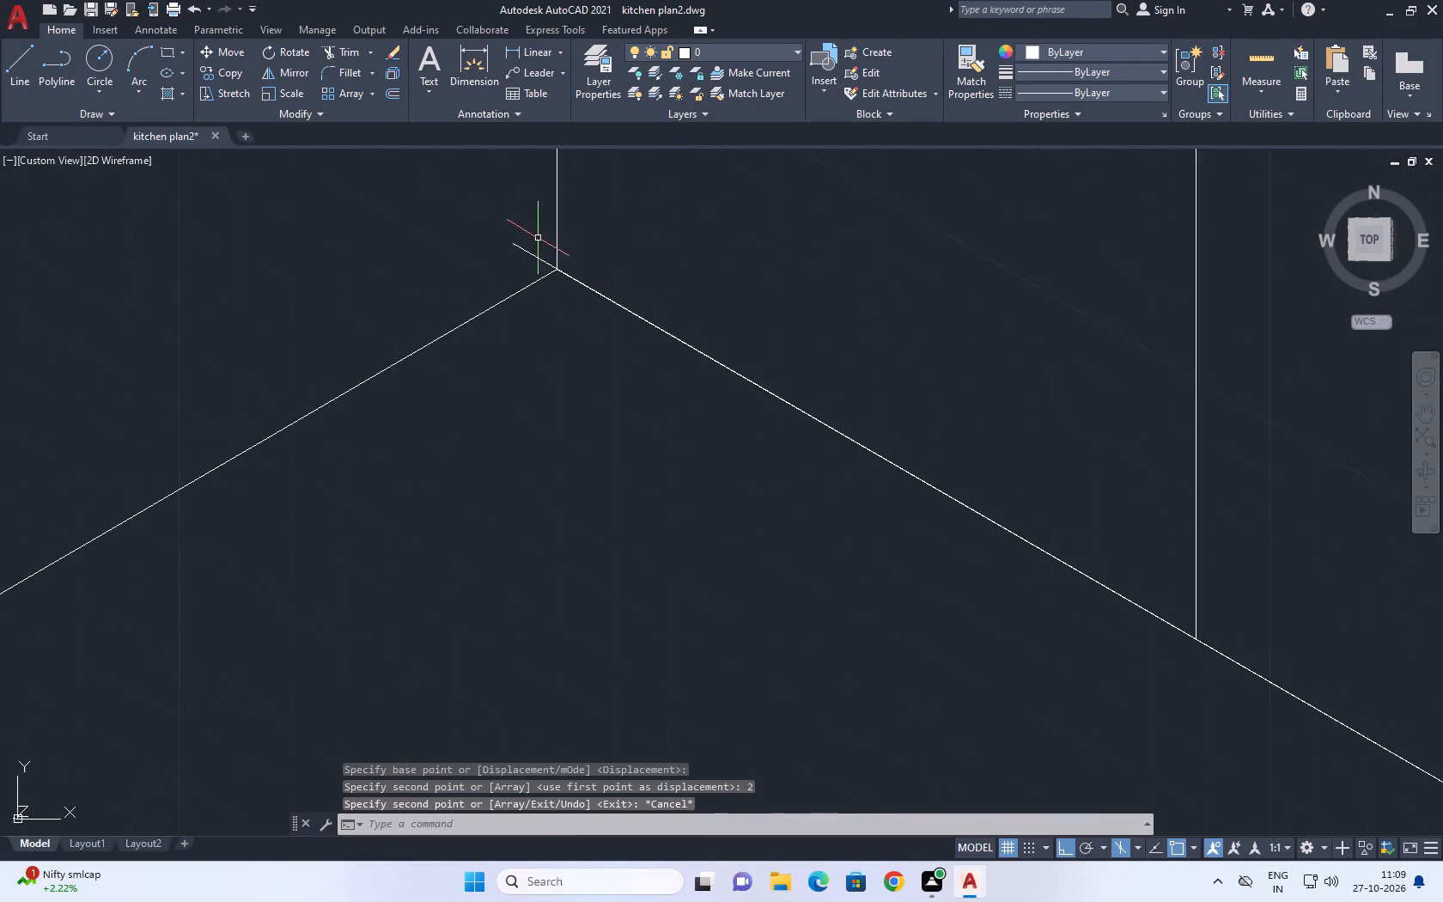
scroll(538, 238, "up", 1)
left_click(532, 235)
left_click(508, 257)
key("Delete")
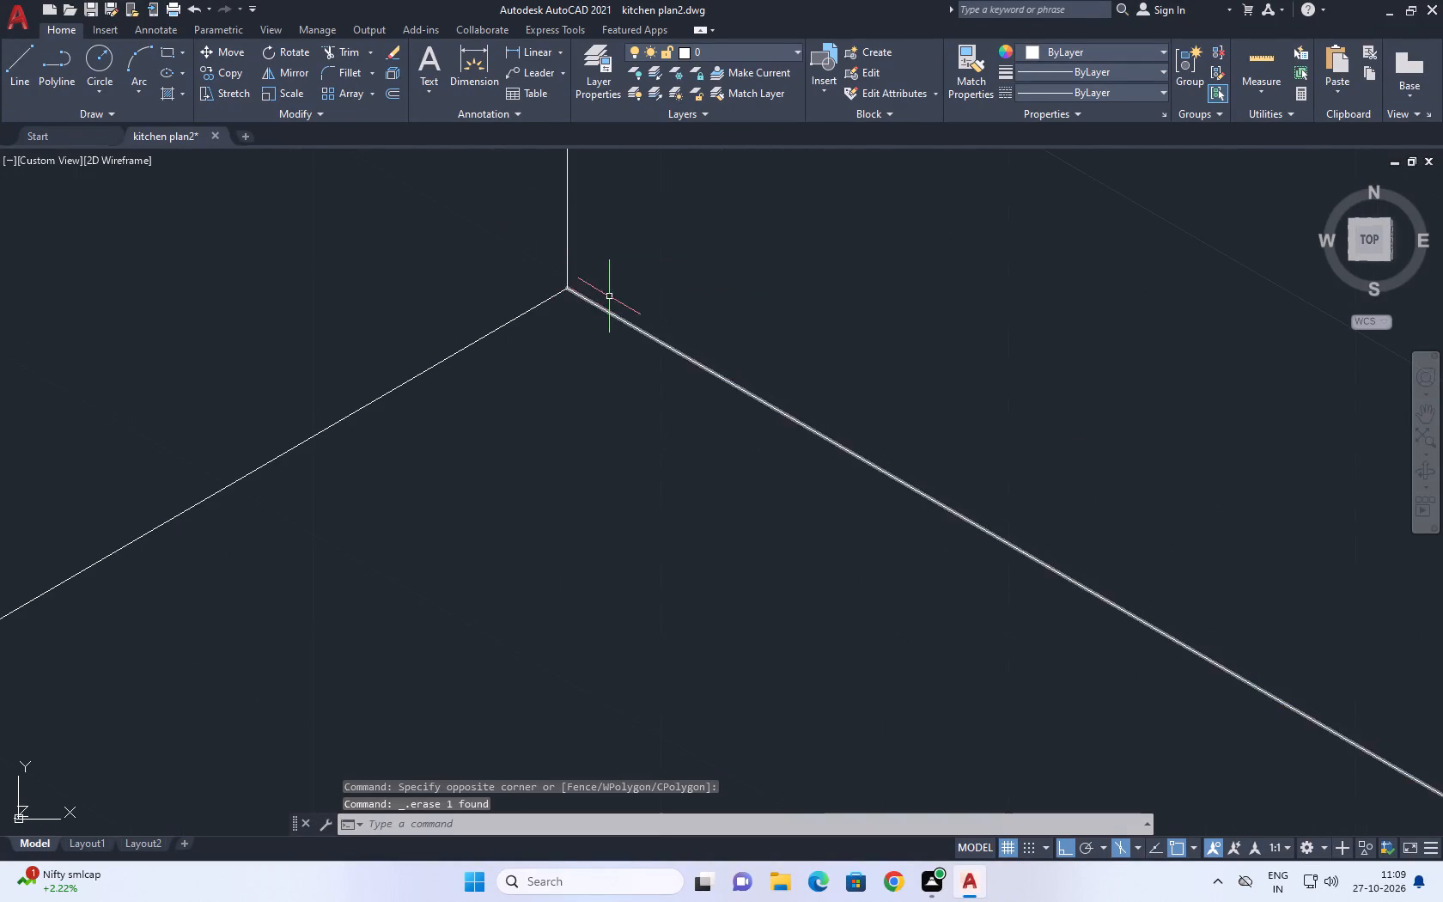
Copy the refrigerator-side base's bottom line 3 units straight up.
scroll(612, 296, "up", 1)
middle_click_drag(602, 256, 536, 296)
scroll(532, 340, "down", 1)
middle_click_drag(687, 440, 536, 437)
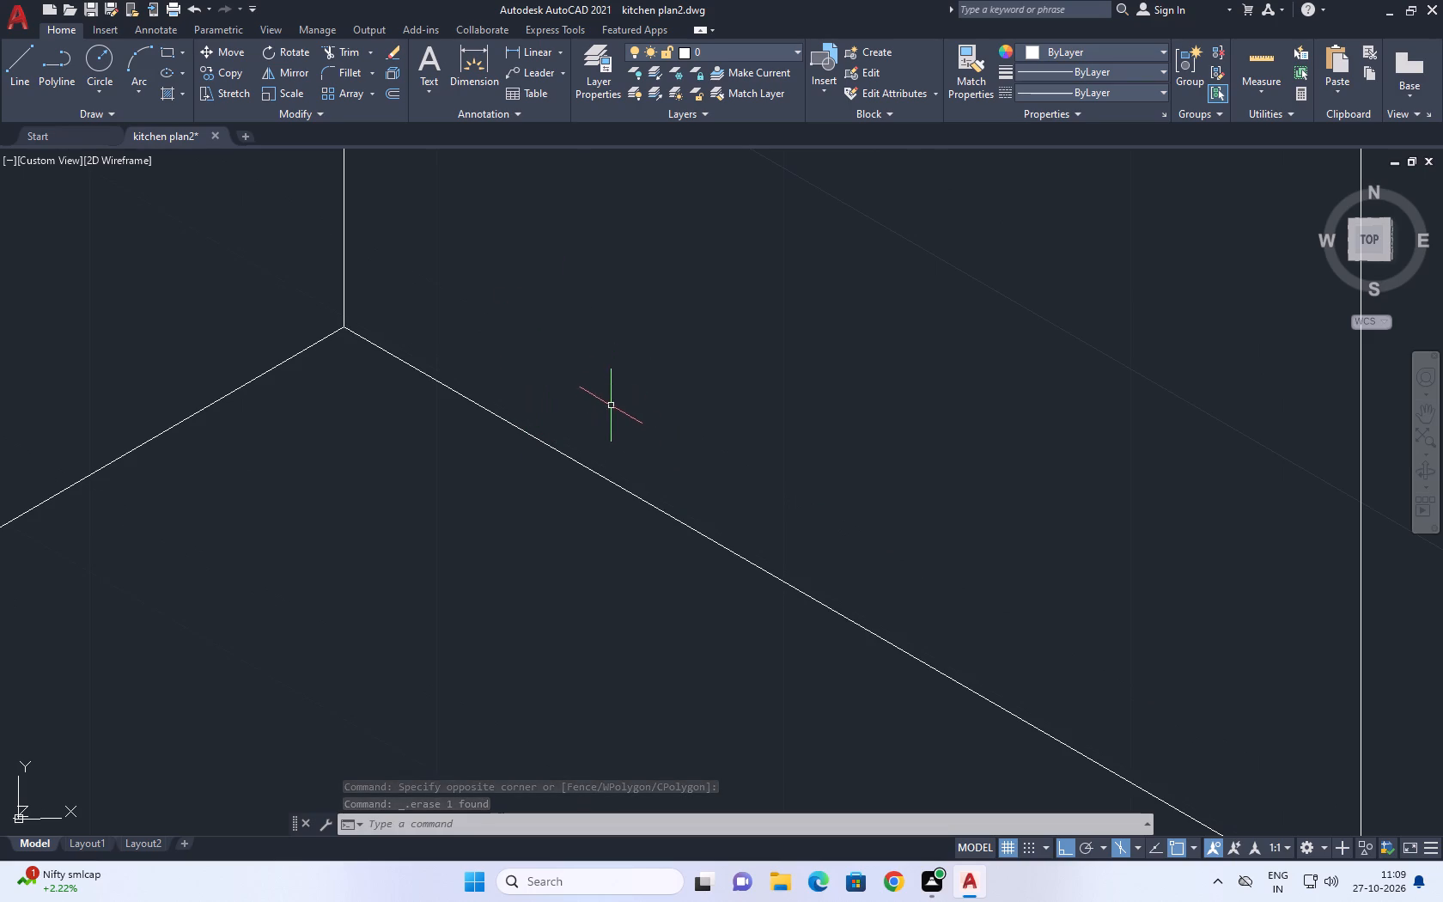
left_click(594, 451)
left_click(559, 467)
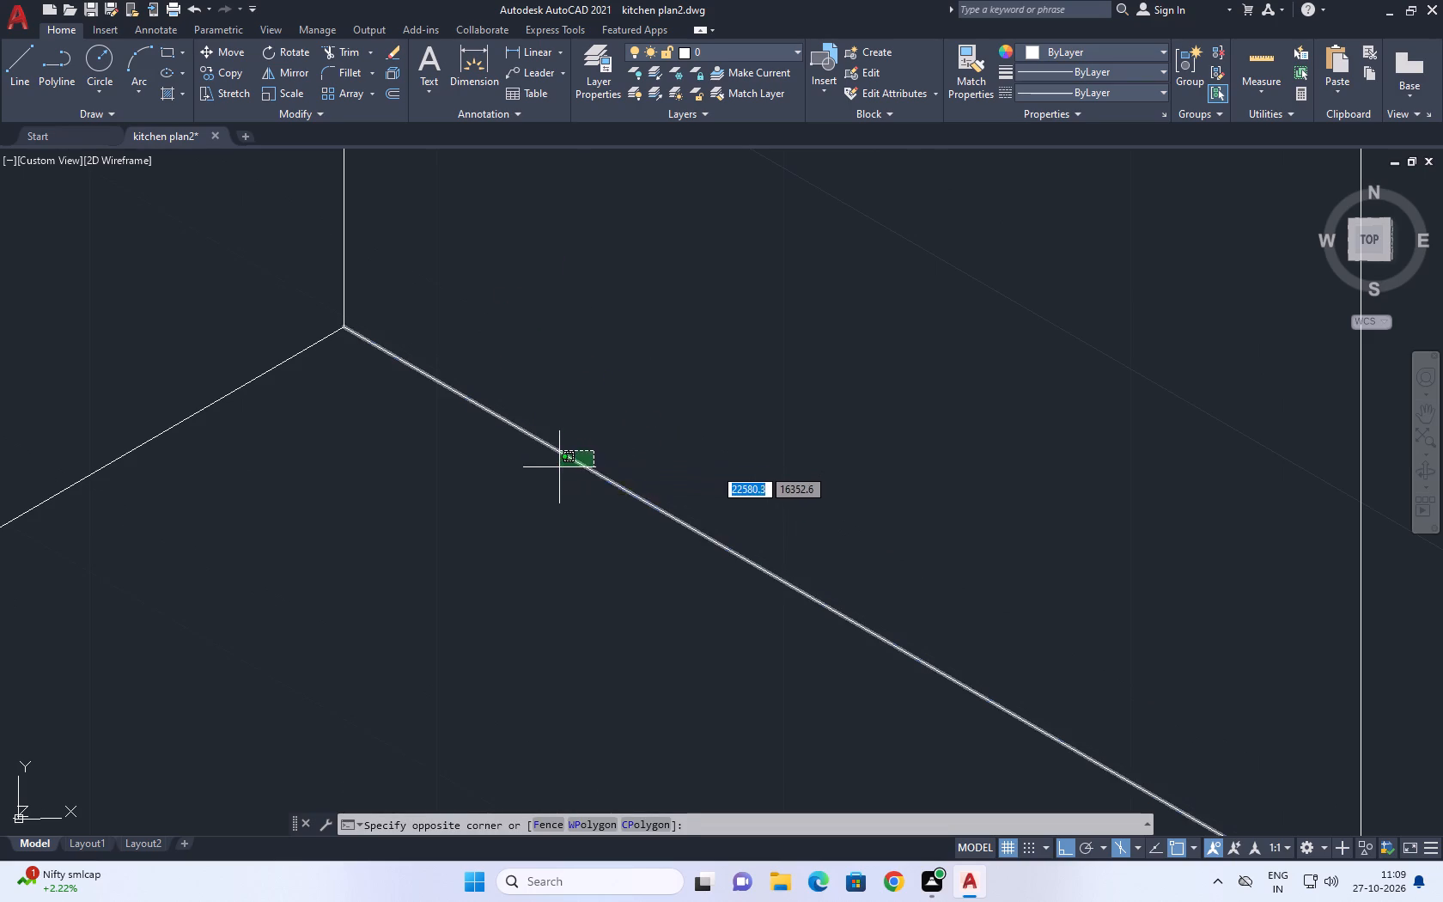
type("co")
key("space")
left_click(630, 497)
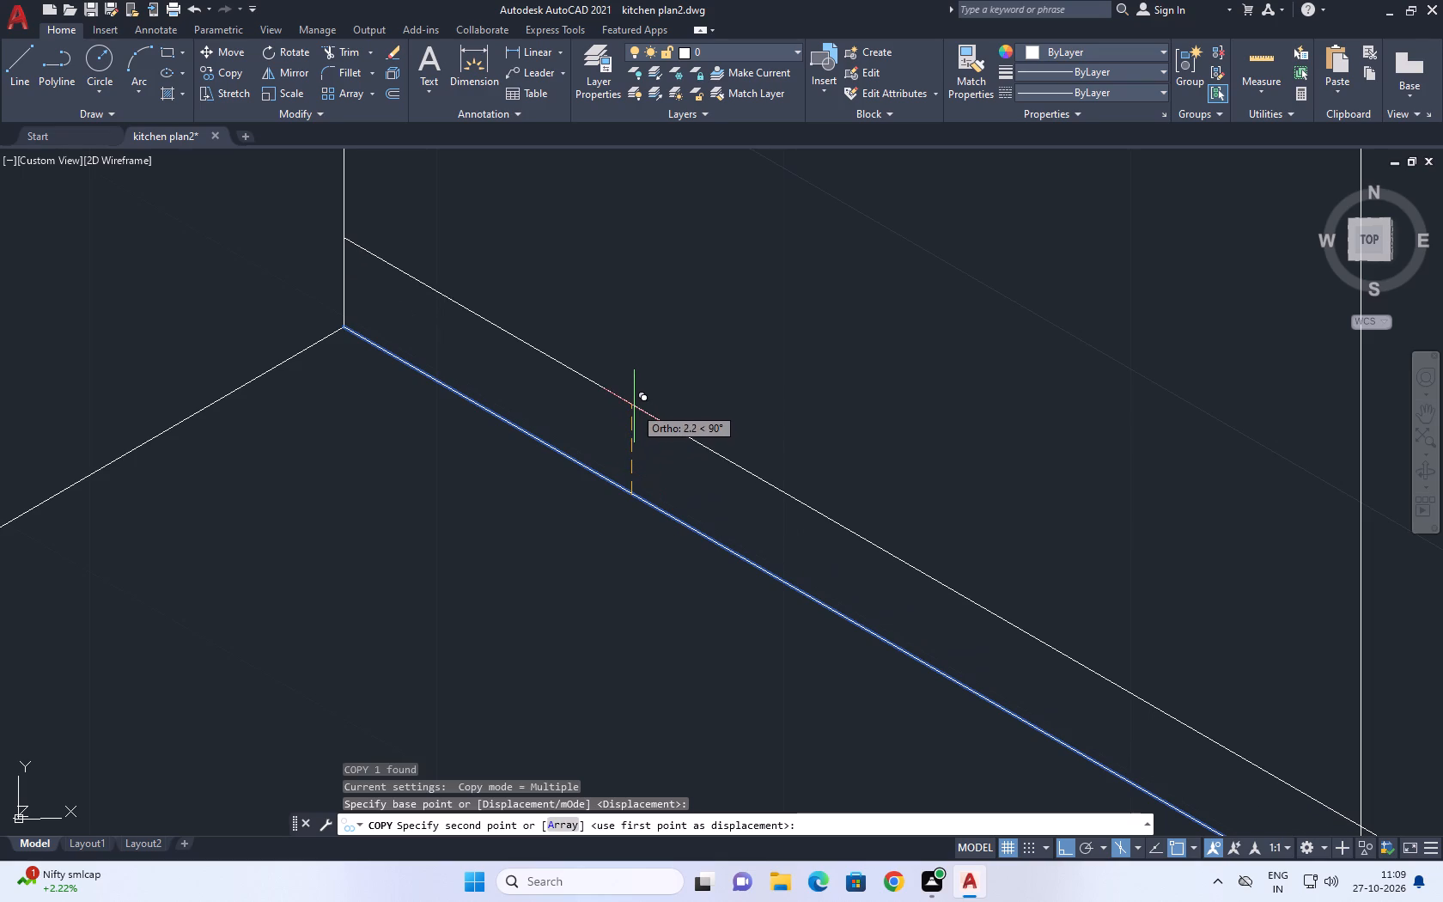
key("3")
key("Return")
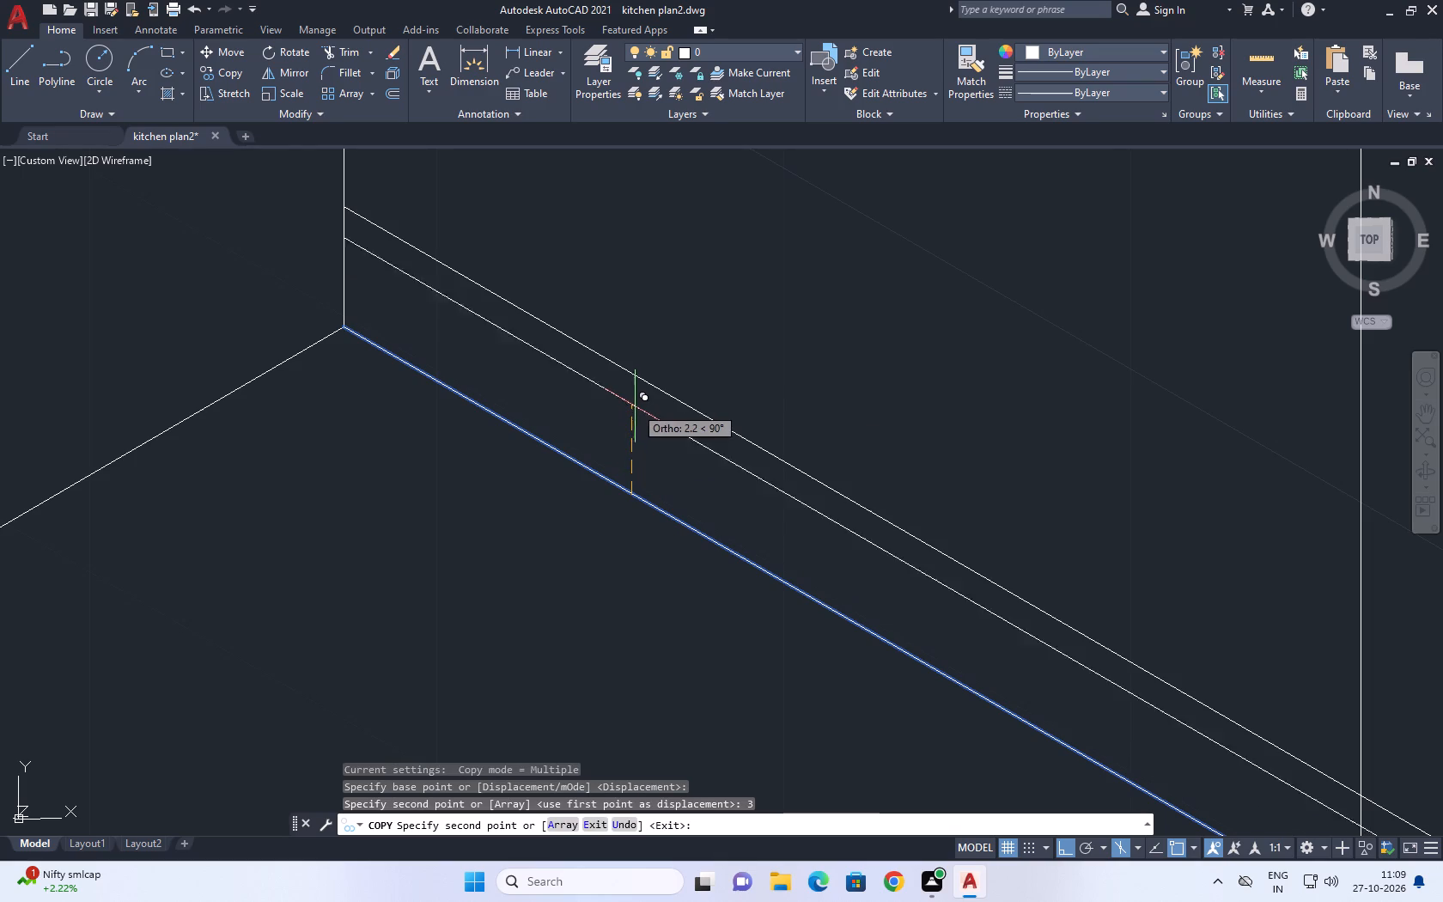
scroll(669, 399, "down", 6)
key("Escape")
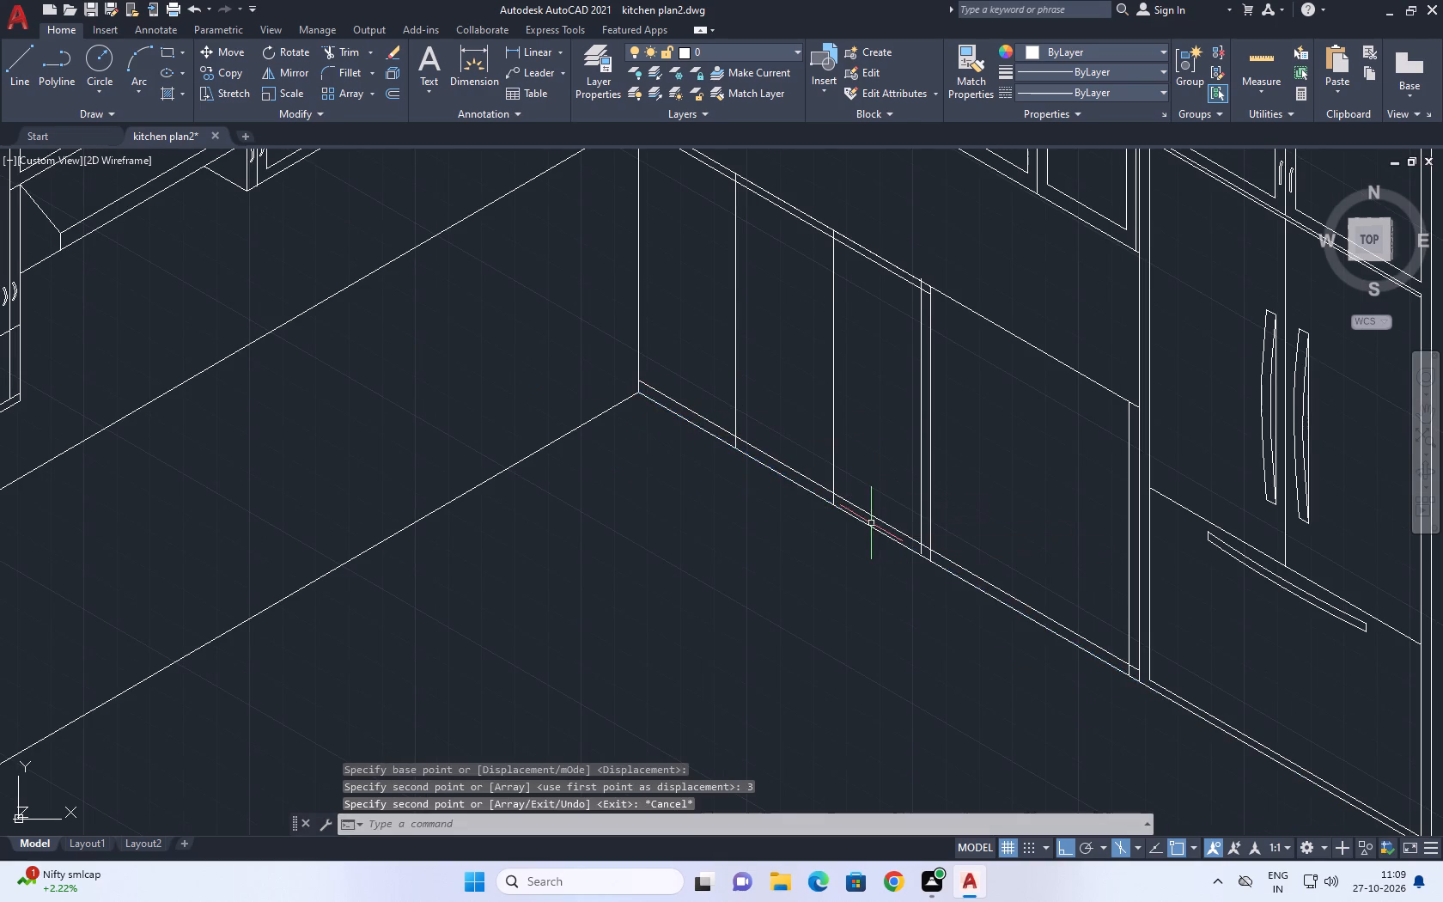
Trim the overlapping ends where the raised bottom line meets the inner vertical frame line beside the refrigerator.
type("tr")
key("space")
middle_click_drag(961, 598, 659, 417)
scroll(798, 498, "up", 2)
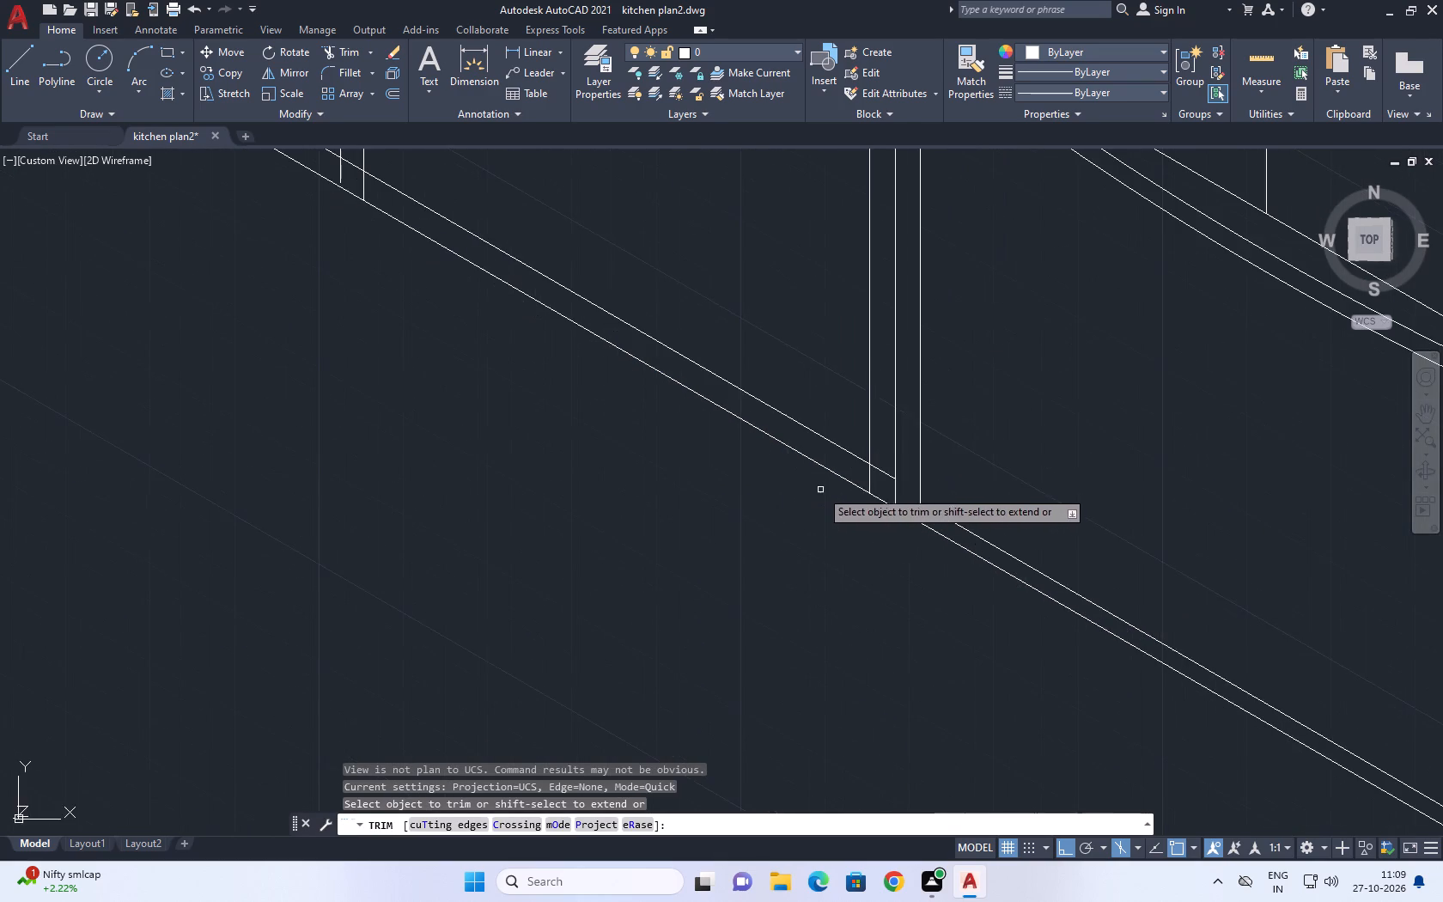
scroll(846, 485, "up", 5)
left_click(993, 344)
left_click_drag(868, 405, 853, 405)
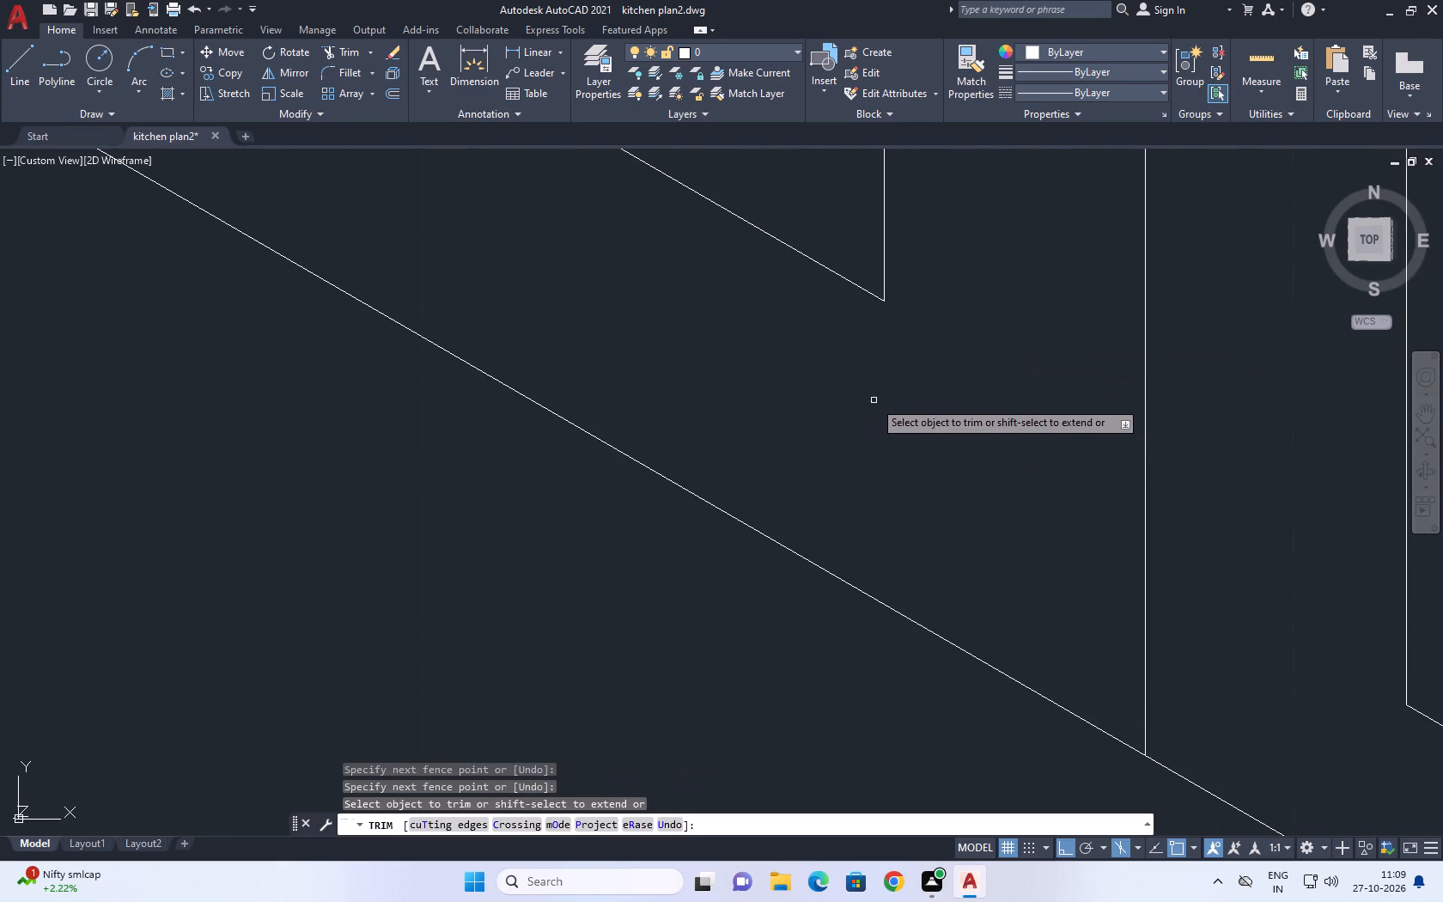
scroll(901, 437, "down", 12)
scroll(780, 397, "up", 4)
key("Escape")
scroll(983, 453, "down", 4)
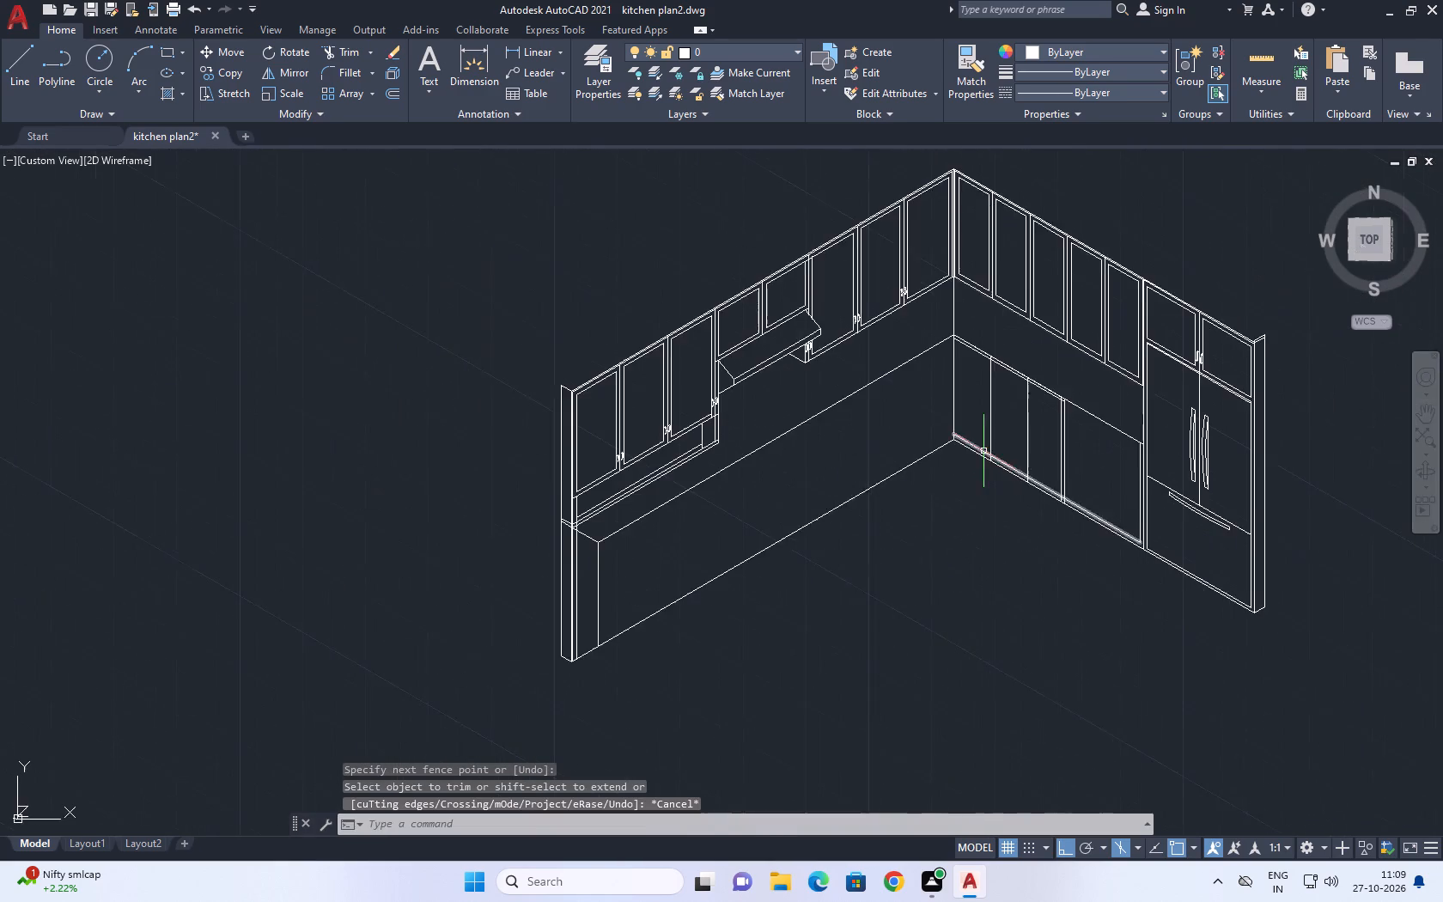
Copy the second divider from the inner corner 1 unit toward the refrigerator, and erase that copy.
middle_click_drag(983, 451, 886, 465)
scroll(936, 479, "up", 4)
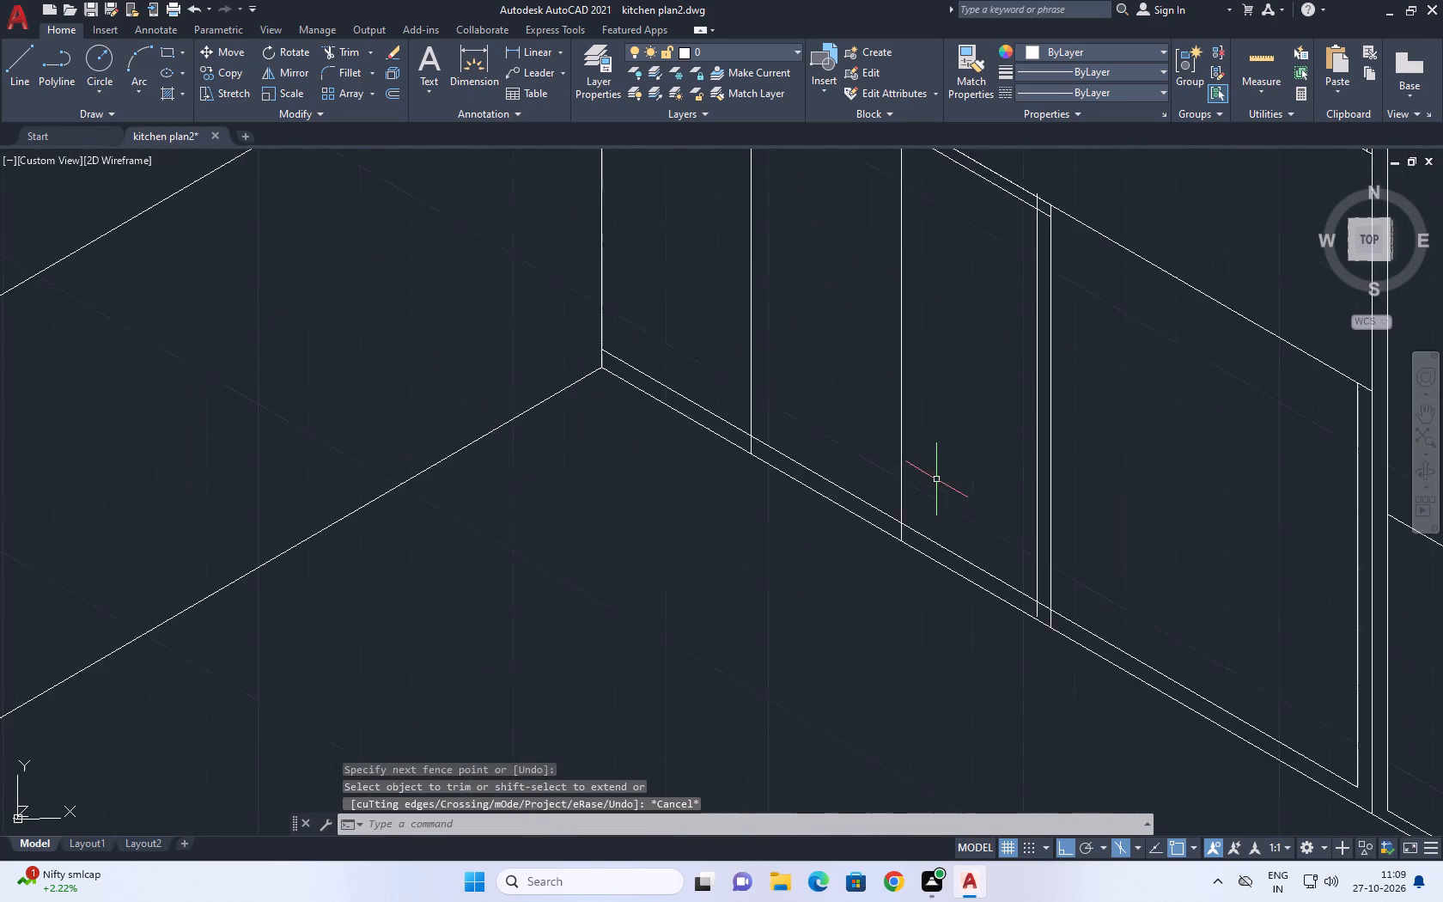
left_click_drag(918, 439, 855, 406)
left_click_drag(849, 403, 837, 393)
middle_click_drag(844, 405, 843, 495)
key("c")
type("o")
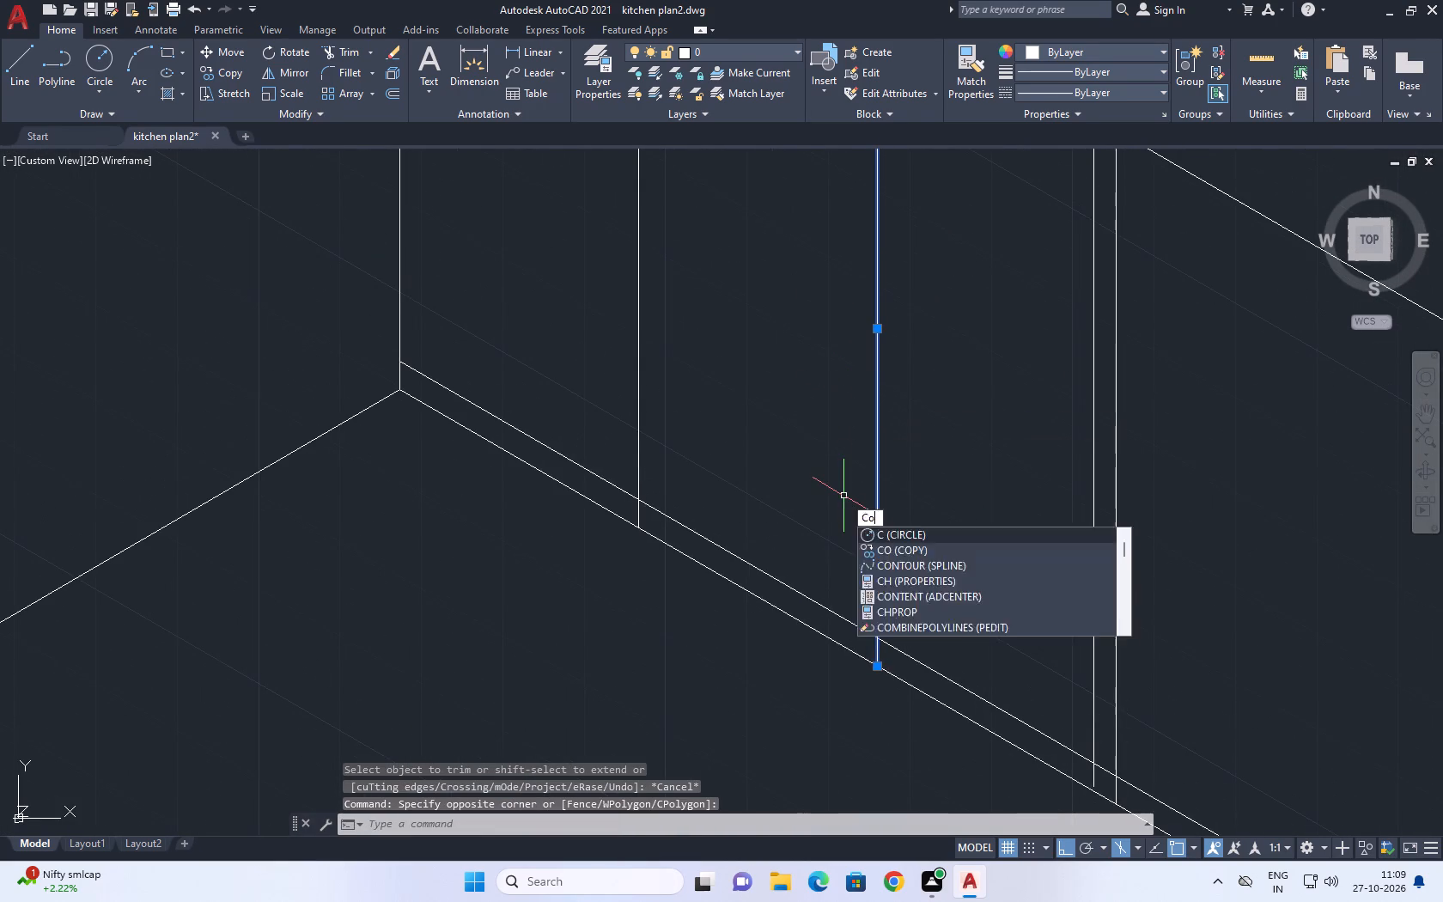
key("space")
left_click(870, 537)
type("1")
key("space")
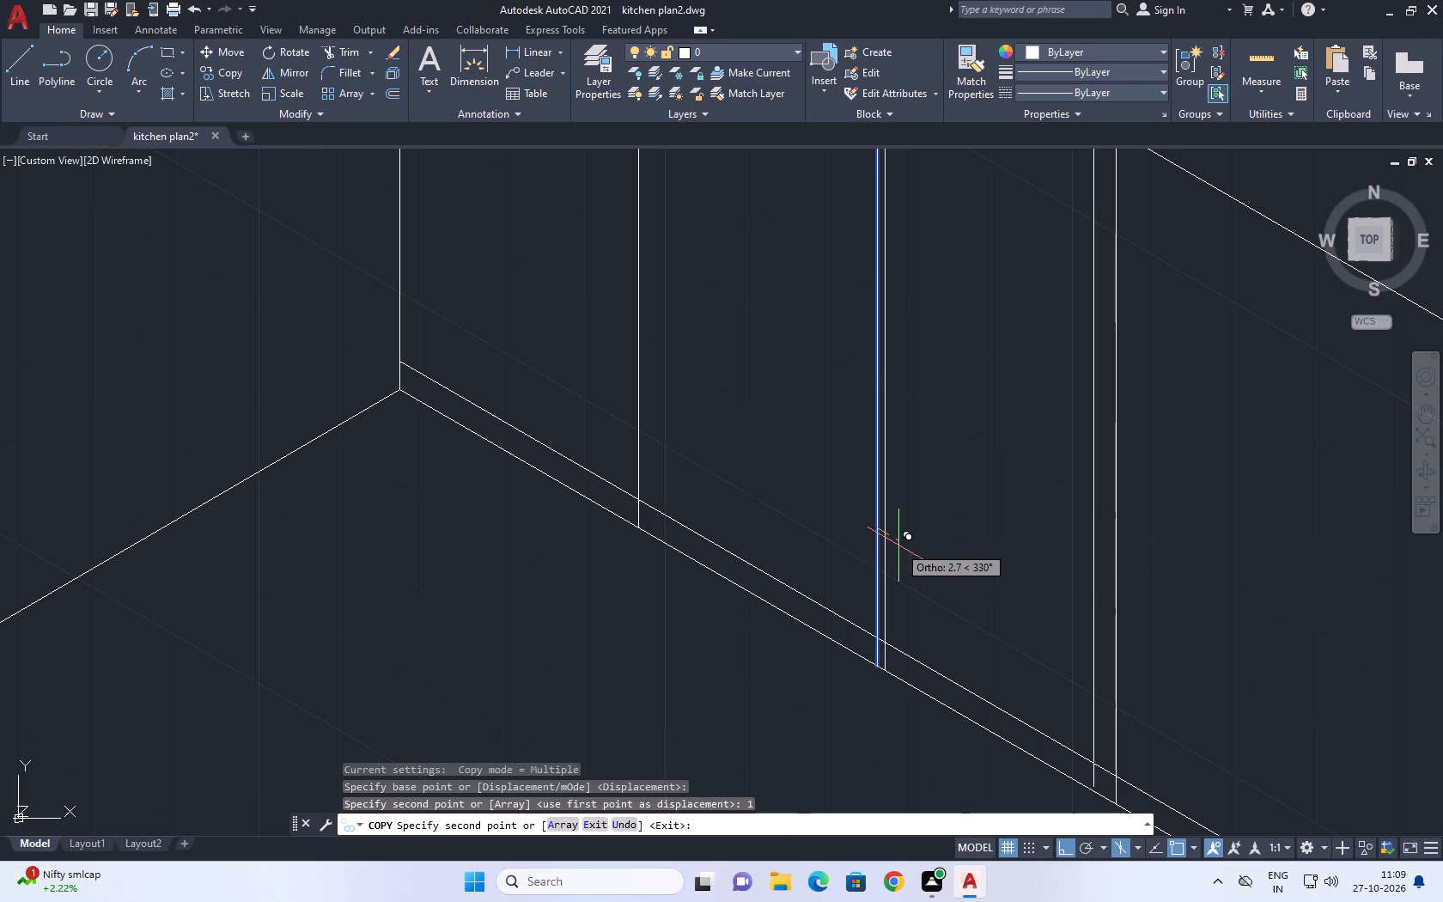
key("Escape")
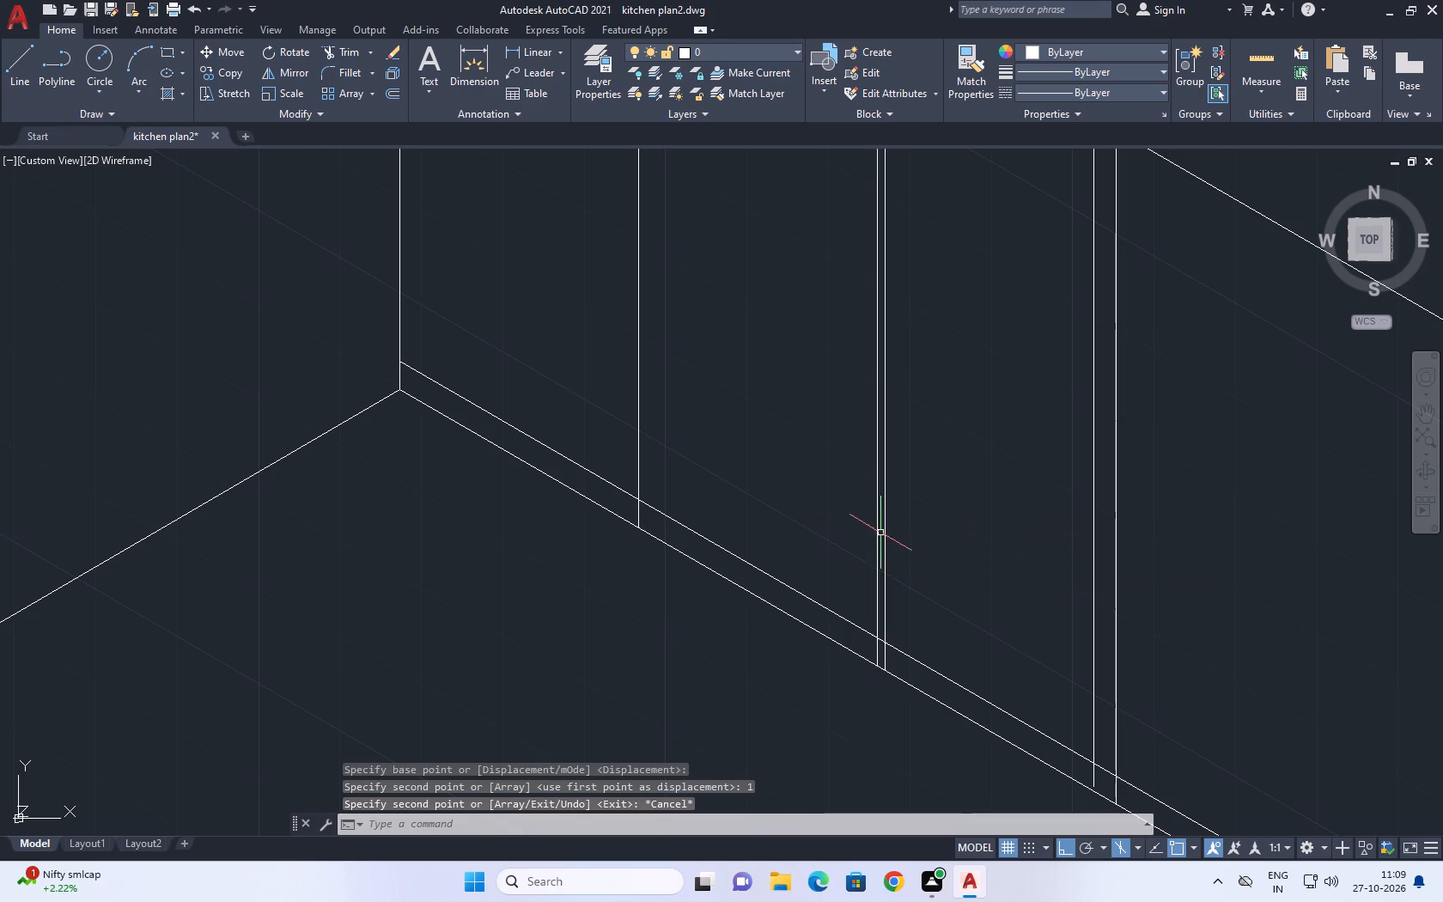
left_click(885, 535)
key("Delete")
Copy the second divider from the inner corner 2 units toward the refrigerator.
left_click_drag(880, 544, 874, 536)
left_click(847, 502)
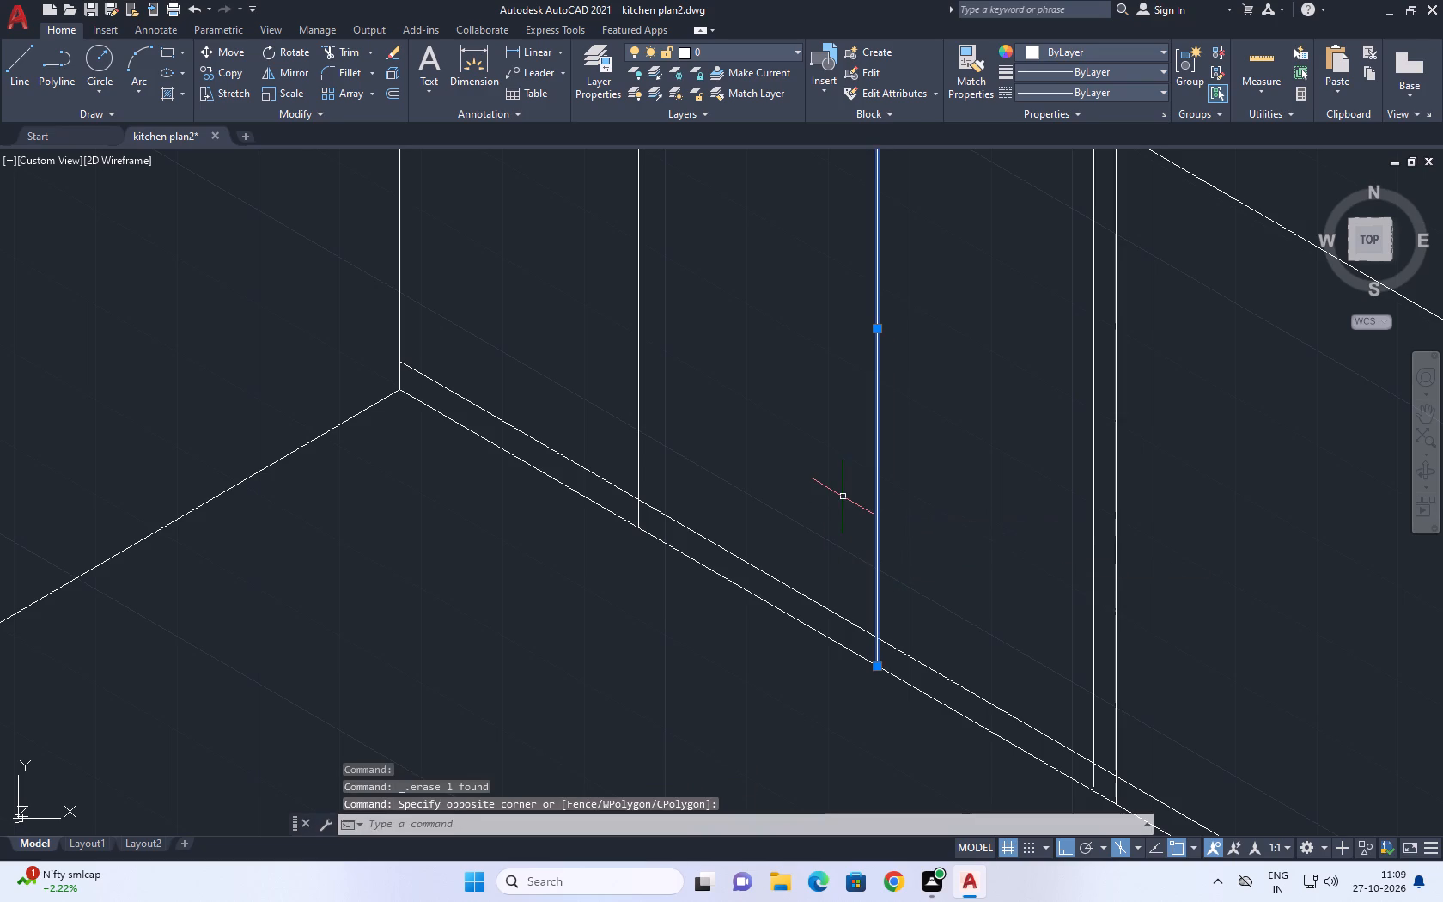
key("c")
type("o")
key("space")
left_click(841, 497)
type("2")
key("space")
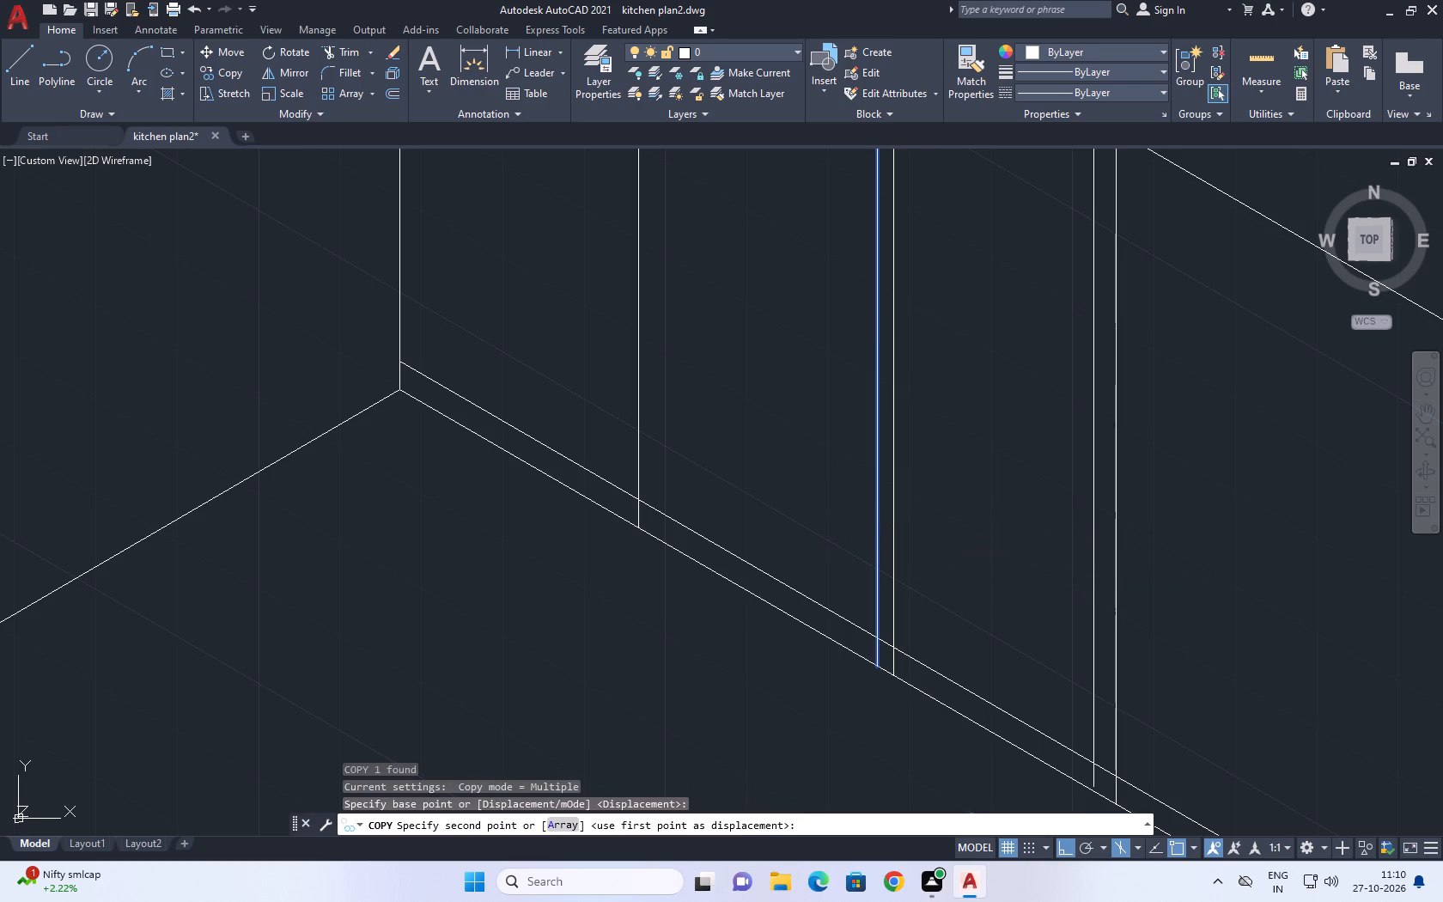
key("Escape")
Copy the same second divider 2 units toward the inner corner.
left_click(884, 532)
left_click_drag(842, 499, 834, 486)
type("co")
key("space")
left_click(874, 555)
type("2")
key("space")
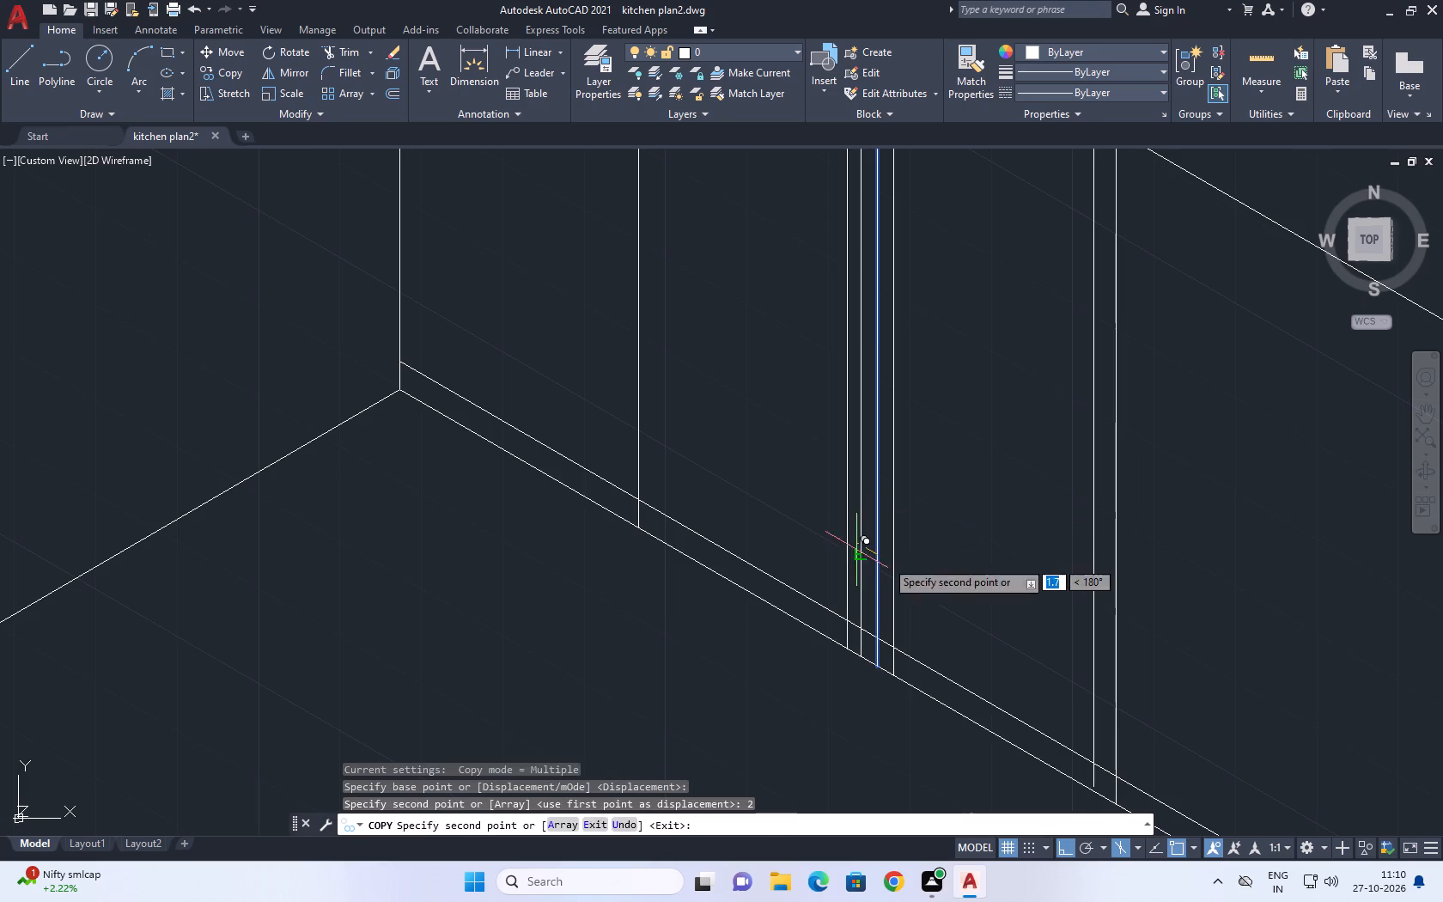
key("Escape")
Copy the divider nearest the inner corner 2 units to each side, toward the refrigerator and toward the corner.
middle_click_drag(665, 483, 778, 606)
left_click_drag(793, 553, 752, 505)
left_click(720, 464)
key("c")
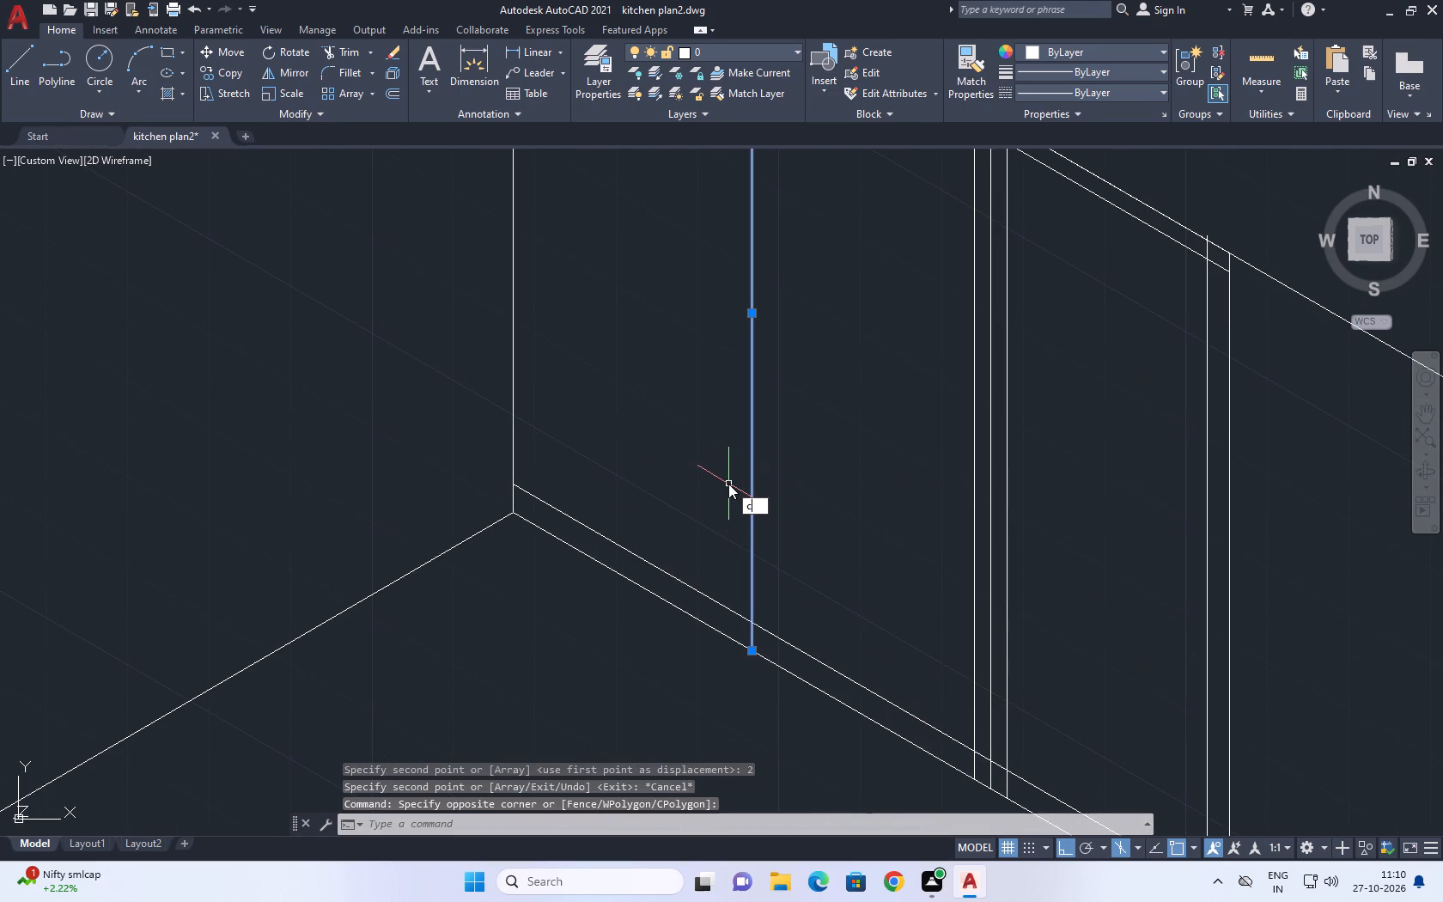
type("o")
key("space")
left_click(729, 486)
type("2")
key("space")
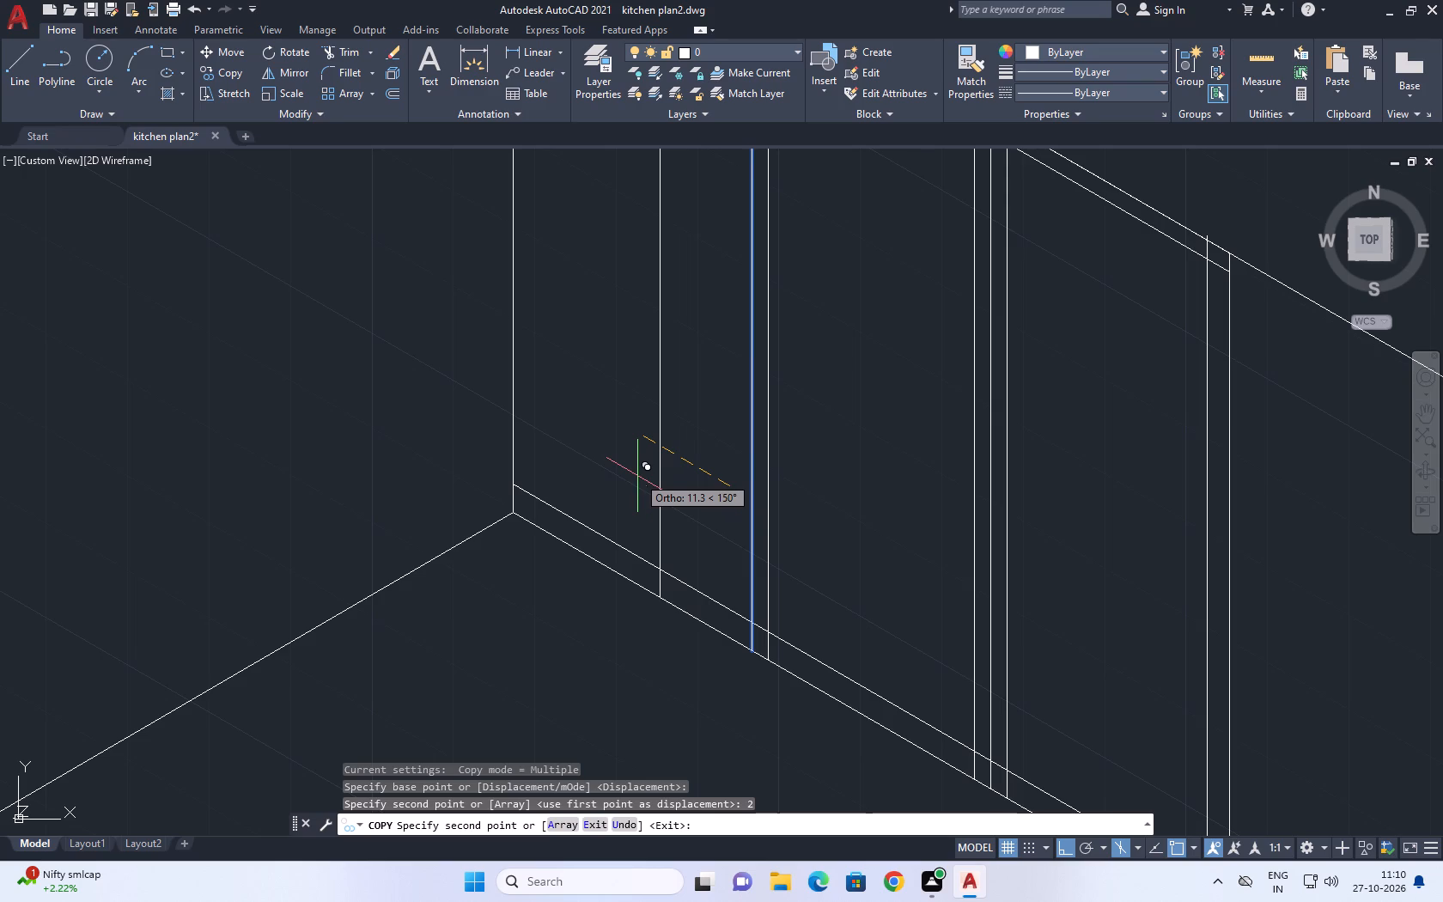
type("2")
key("space")
key("Escape")
Copy the inner corner's vertical line 2 units toward the refrigerator.
middle_click_drag(734, 472, 846, 552)
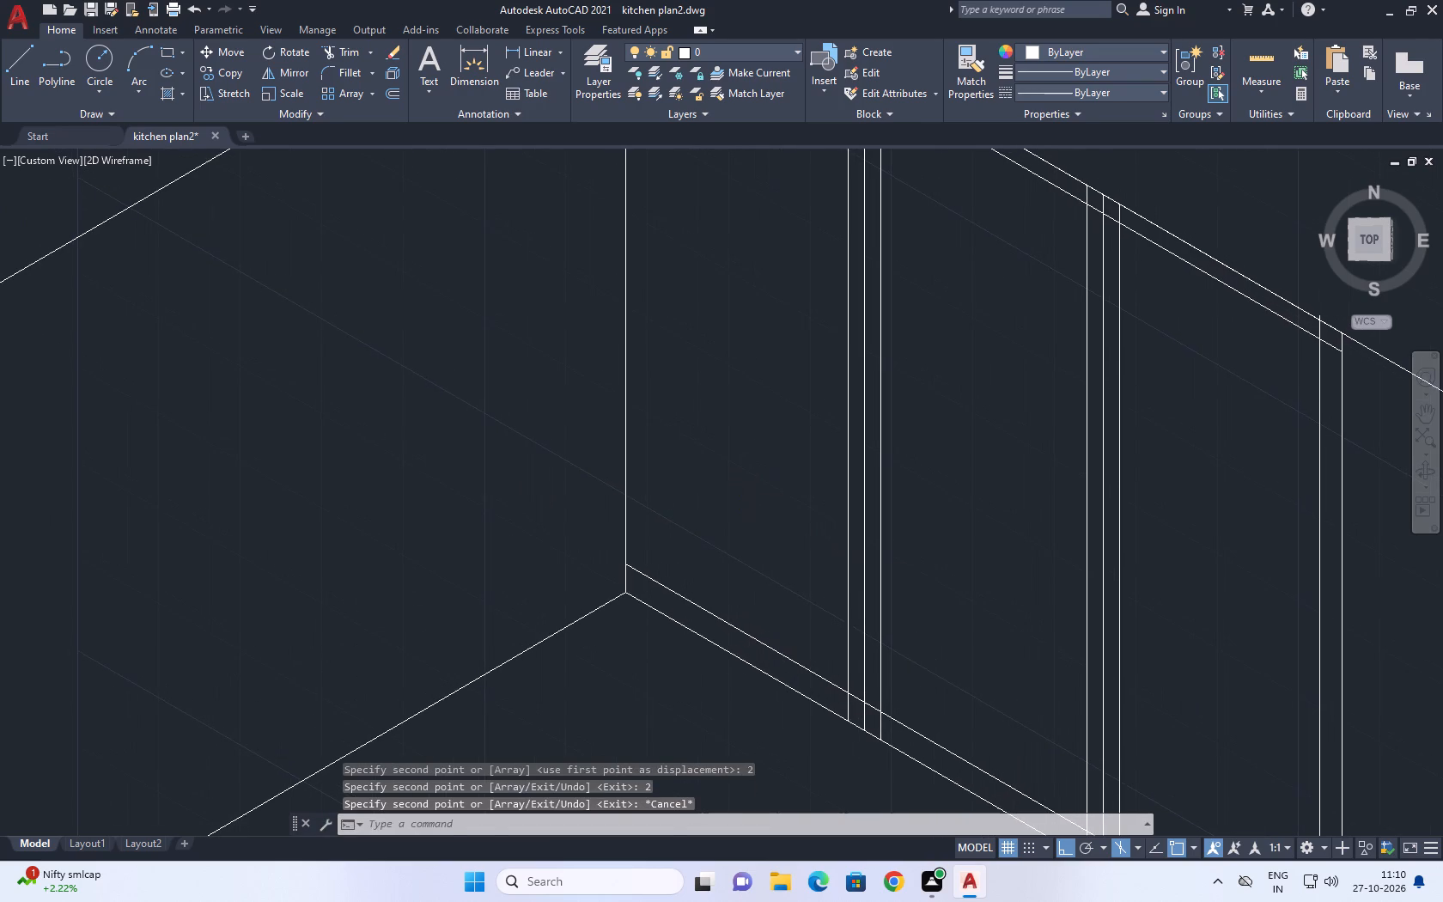
left_click_drag(764, 488, 753, 484)
left_click(563, 452)
middle_click_drag(661, 493, 716, 622)
type("co")
key("space")
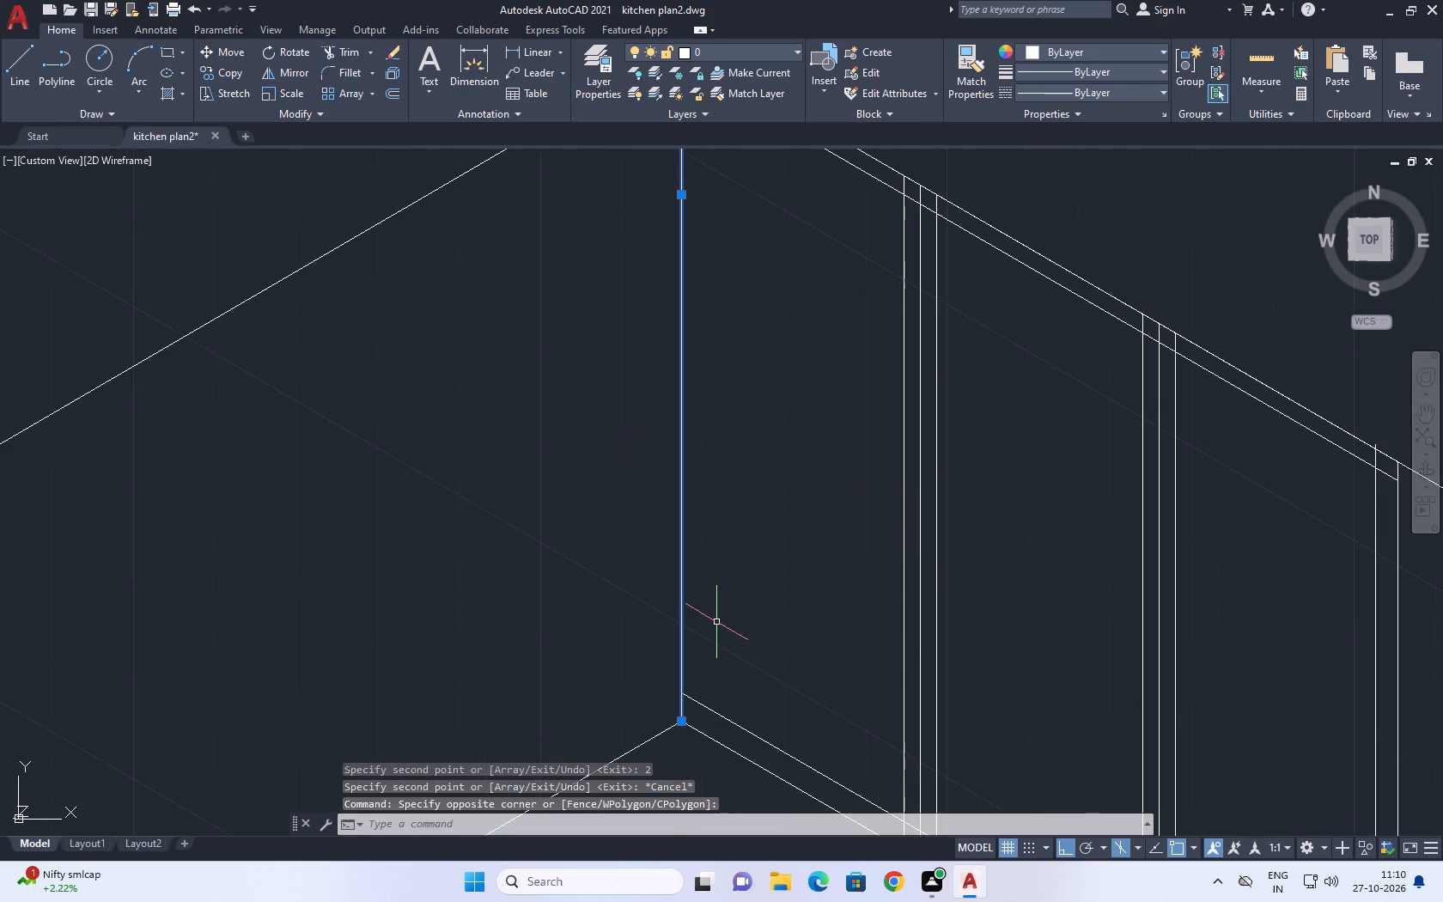
left_click_drag(697, 615, 704, 616)
key("2")
key("space")
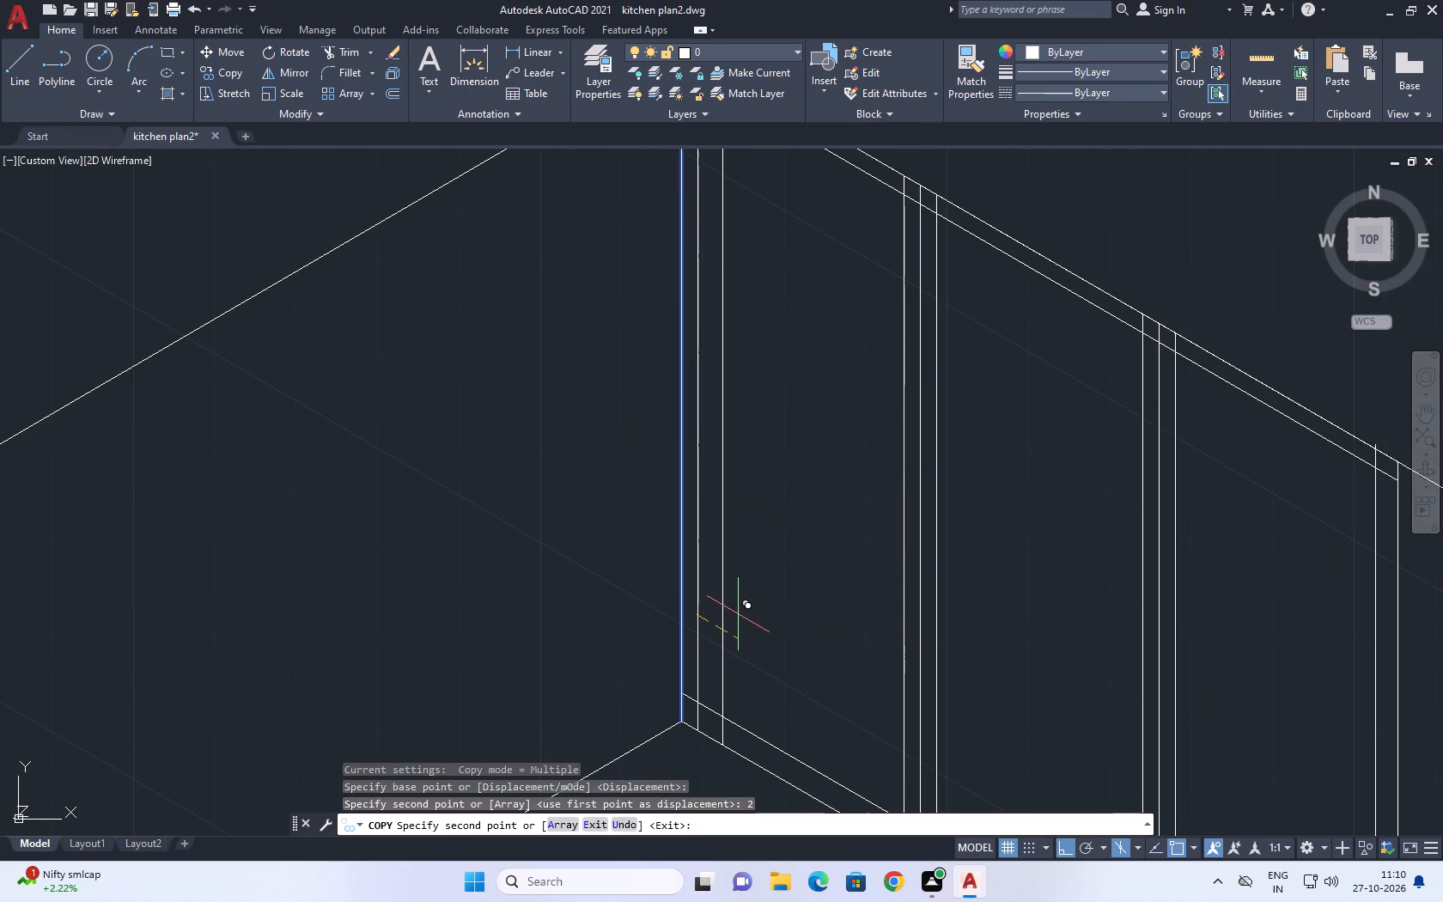
key("Escape")
Trim the overlapping frame lines at the top and bottom corners of the base door panel beside the inner corner.
scroll(675, 596, "down", 4)
middle_click_drag(737, 570, 600, 570)
type("tr")
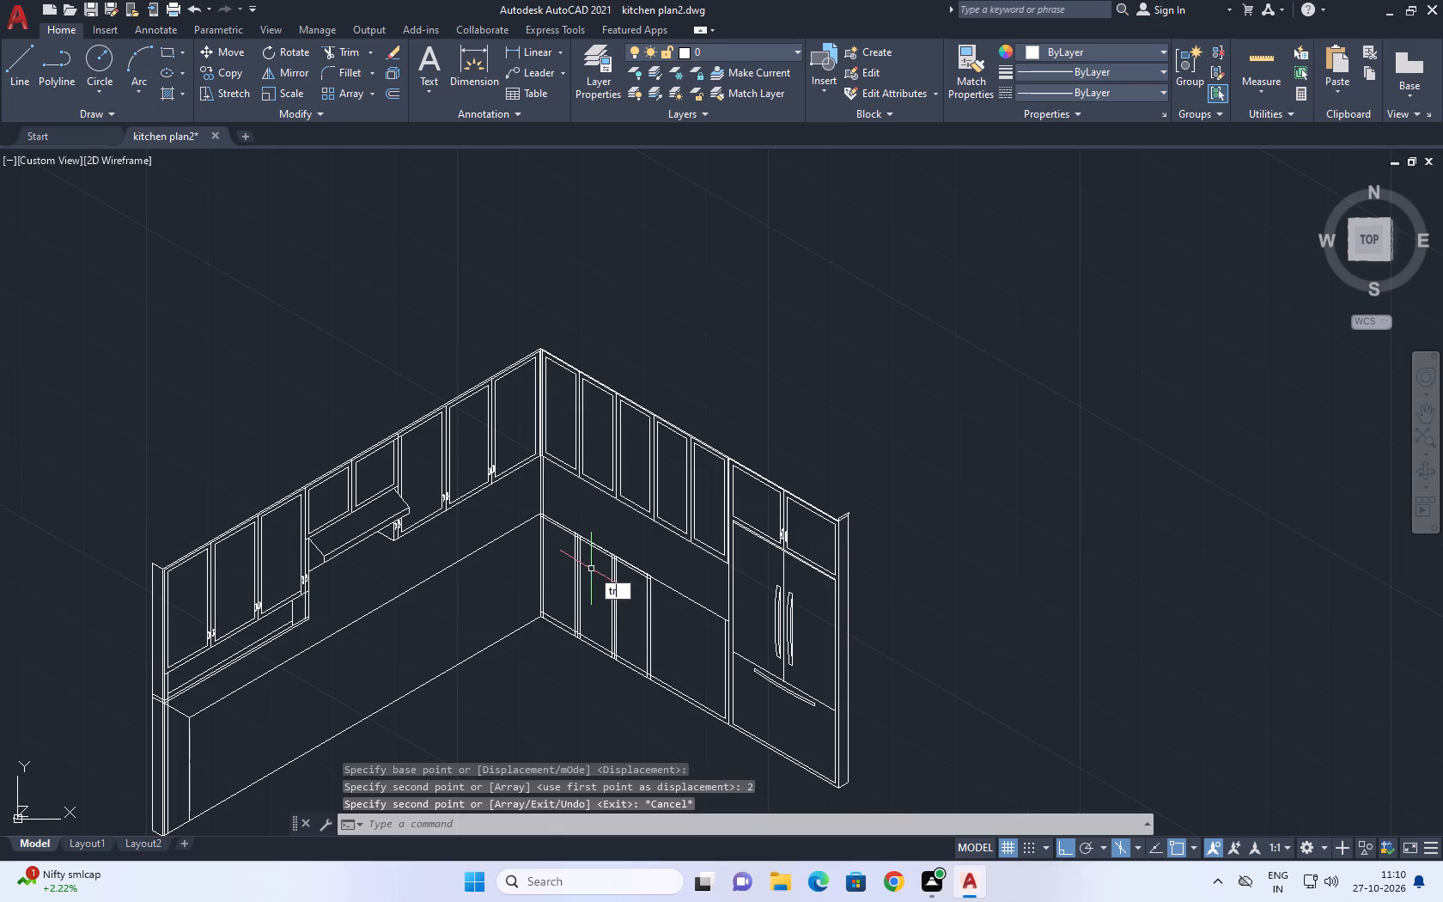
key("space")
scroll(544, 502, "up", 3)
scroll(517, 611, "up", 4)
left_click_drag(545, 502, 541, 494)
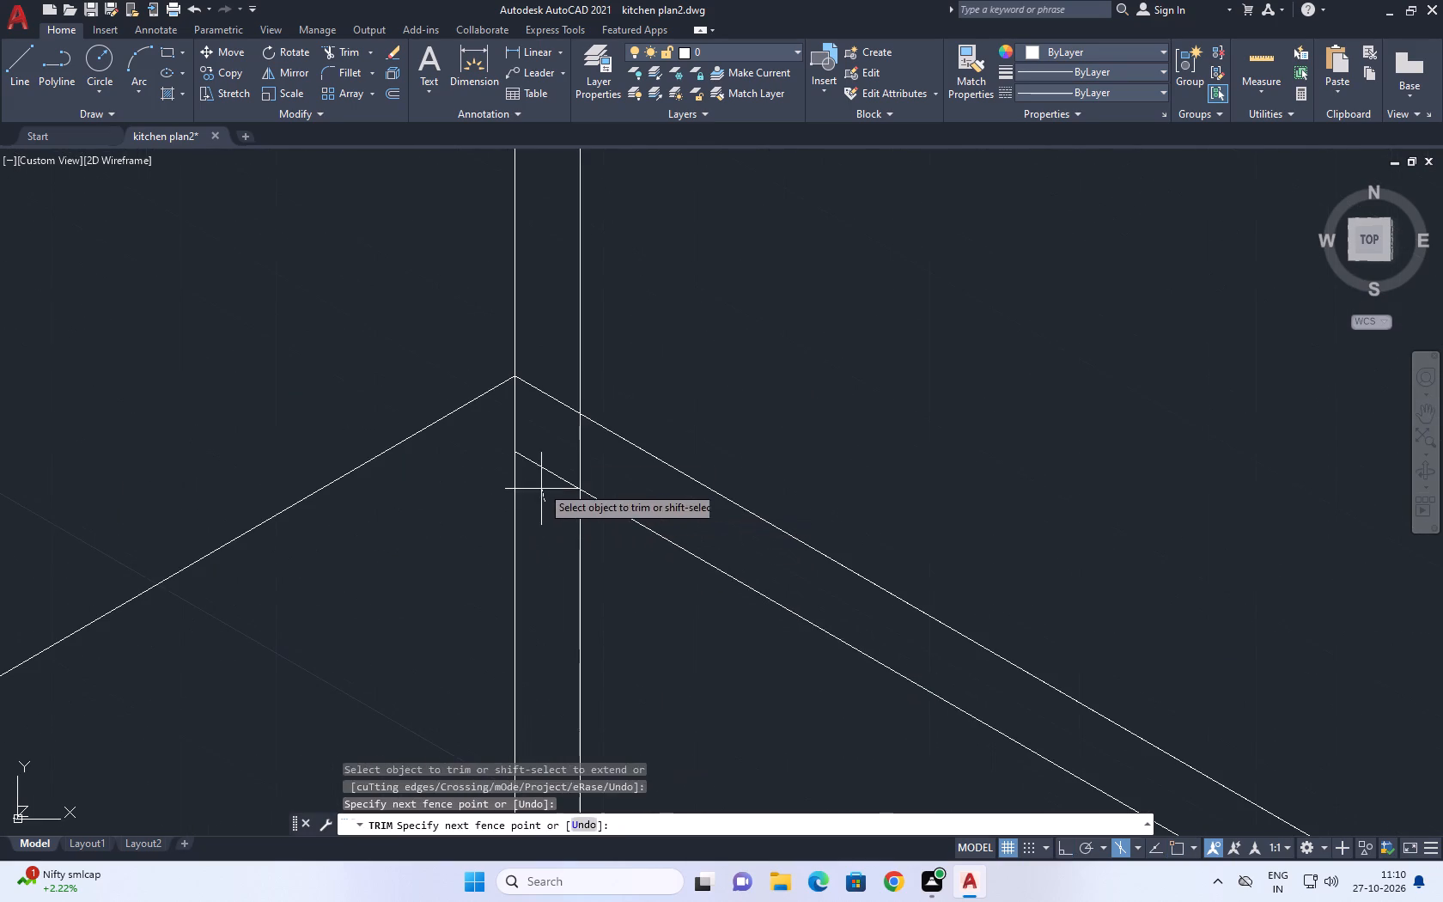
left_click(584, 443)
scroll(582, 452, "down", 5)
middle_click_drag(594, 713, 629, 290)
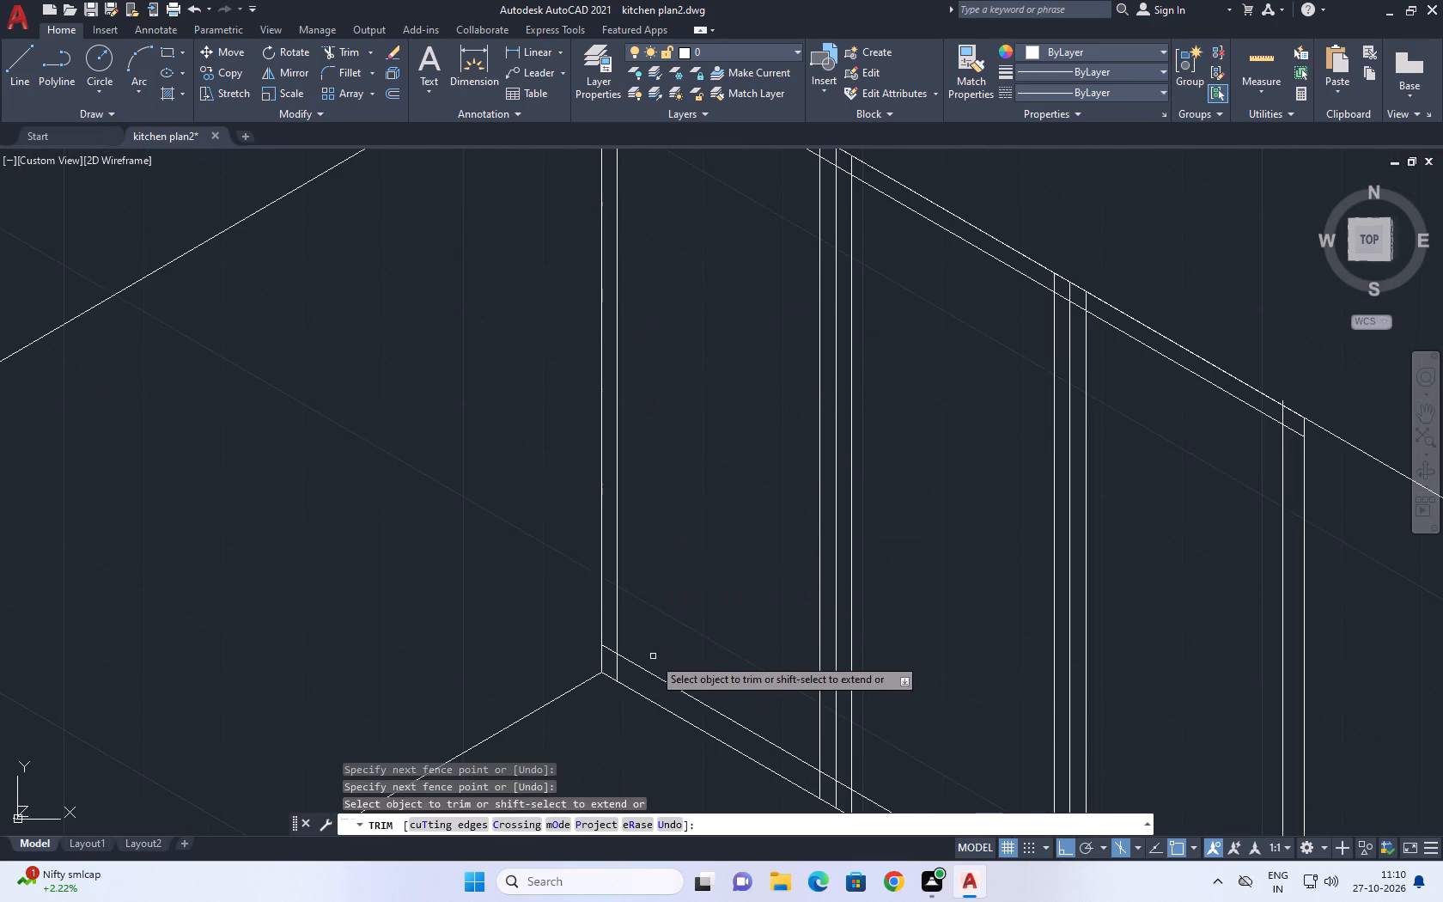
scroll(632, 672, "up", 3)
left_click_drag(579, 688, 576, 680)
left_click(533, 543)
Trim off the part of the corner's copied vertical line that runs above the base cabinet's top edge.
scroll(713, 536, "down", 7)
middle_click_drag(747, 357, 744, 638)
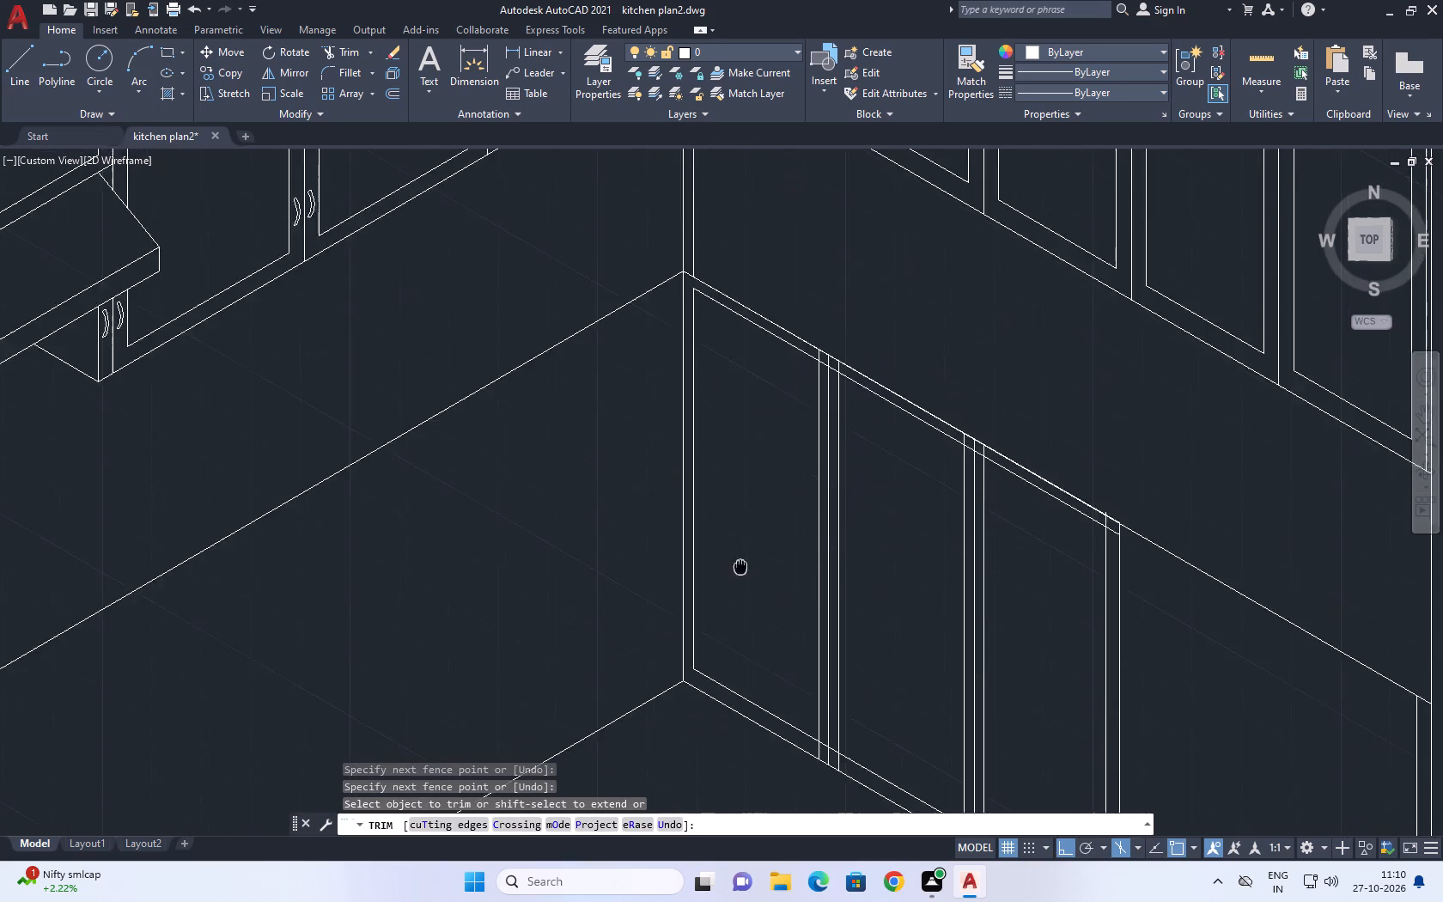
middle_click_drag(744, 638, 768, 803)
scroll(768, 805, "down", 1)
scroll(764, 626, "up", 2)
left_click(687, 469)
left_click(697, 466)
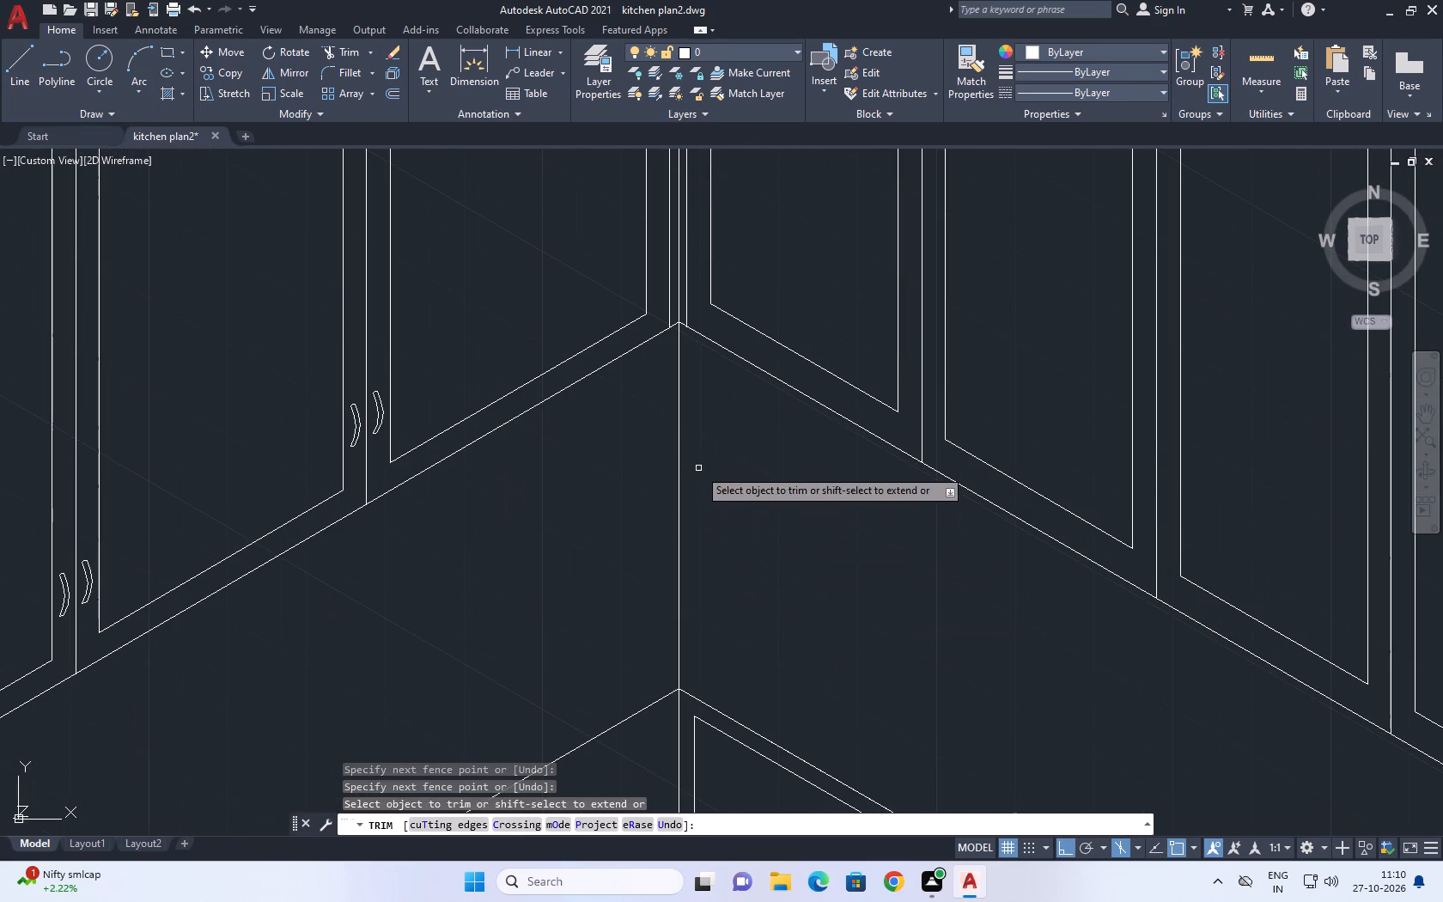
scroll(702, 463, "down", 7)
scroll(764, 533, "down", 1)
scroll(868, 603, "up", 3)
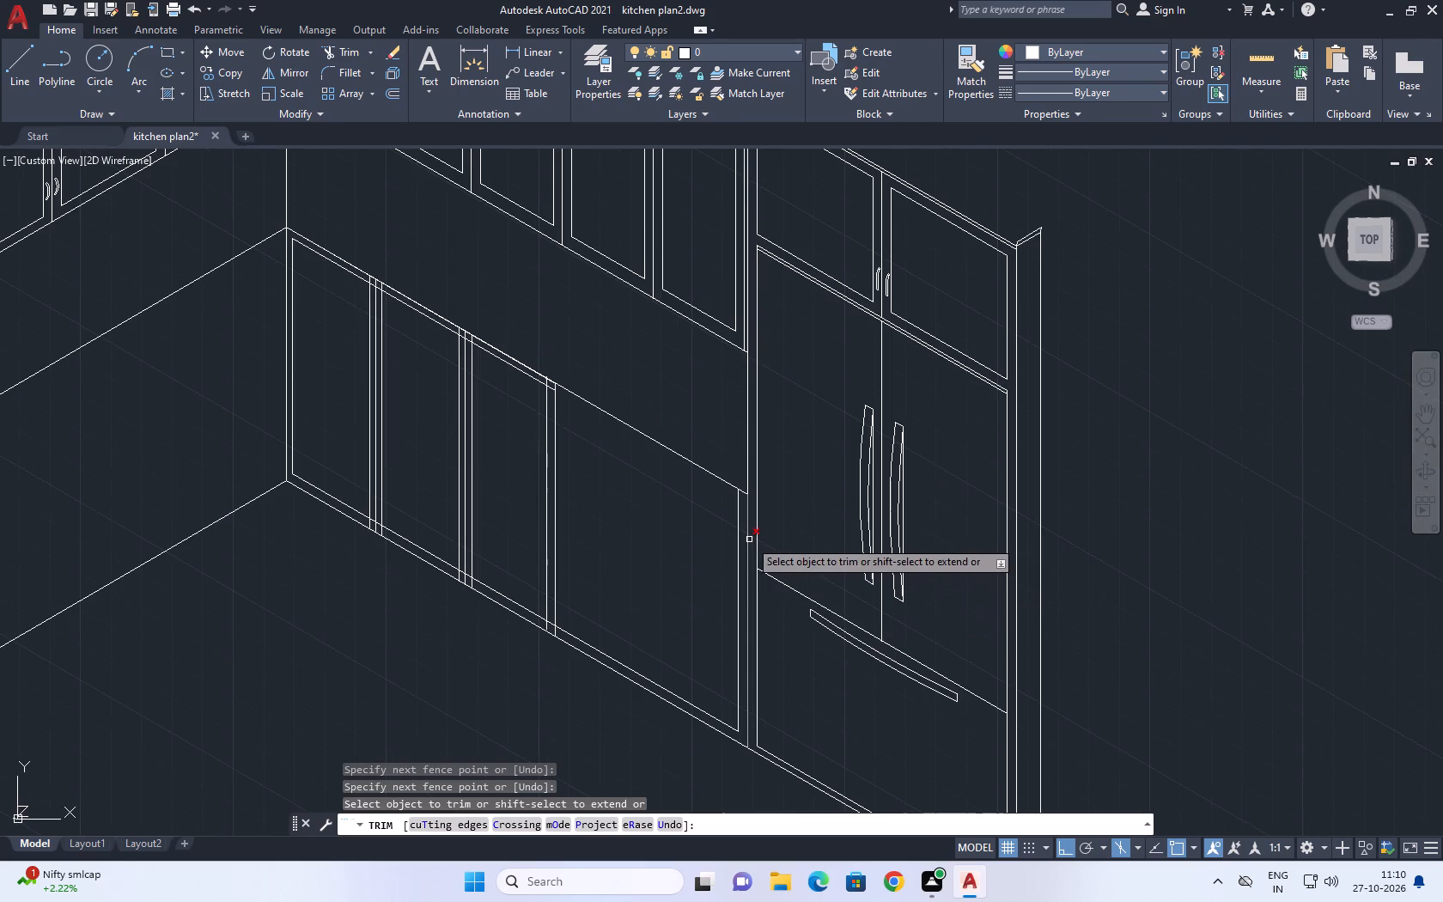
middle_click_drag(773, 644, 776, 628)
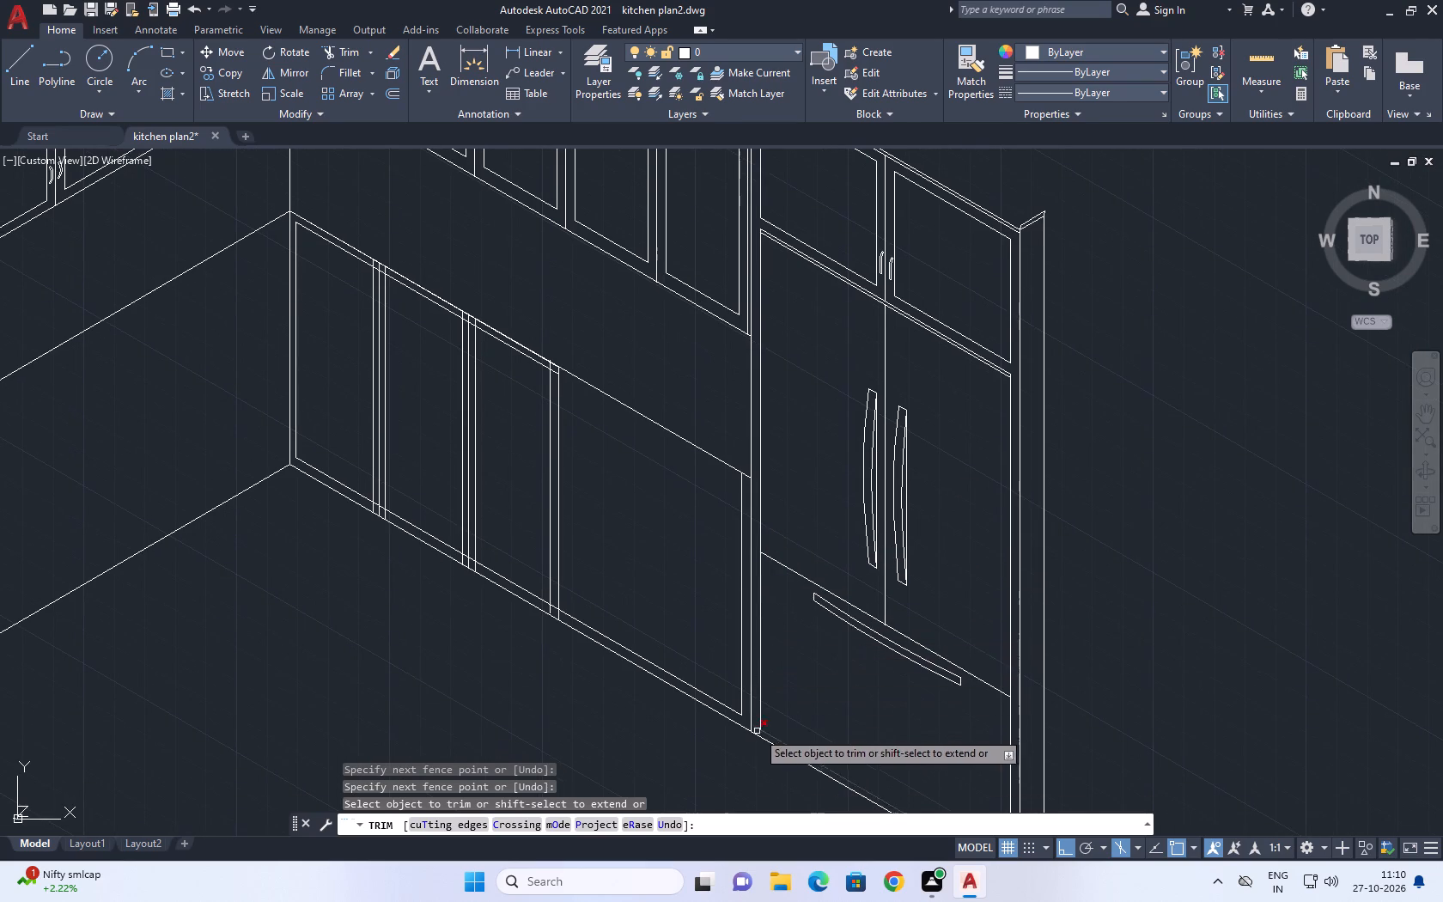
scroll(754, 730, "up", 1)
middle_click_drag(484, 466, 1016, 565)
scroll(926, 414, "down", 2)
key("Escape")
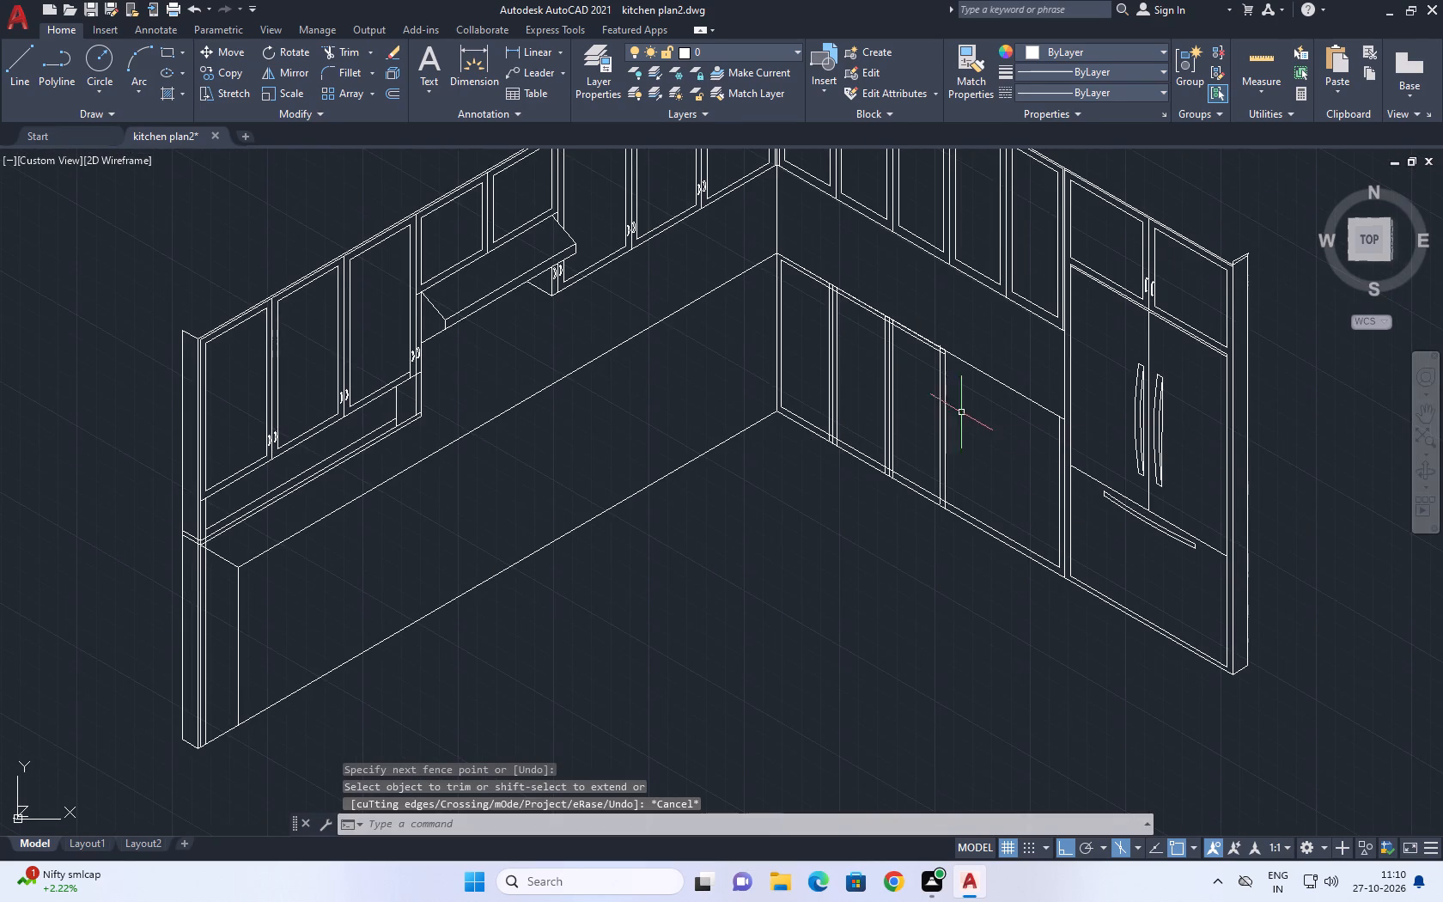
Trim the frame lines at the third door panel's refrigerator-side top corner, including the stub above the cabinet's top edge.
middle_click_drag(977, 435, 1014, 548)
scroll(954, 460, "up", 2)
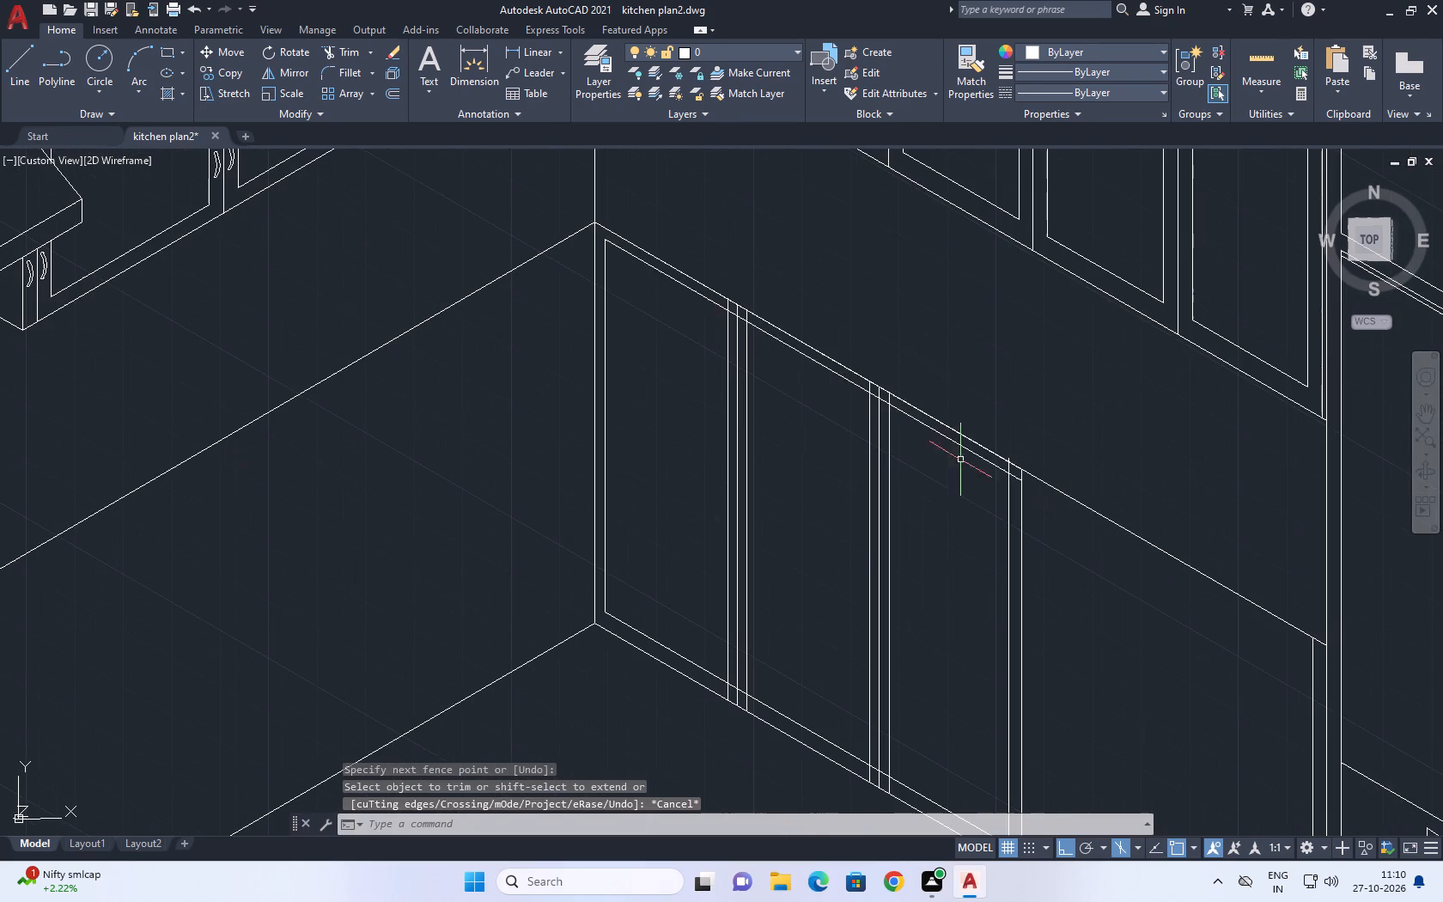
type("tr")
key("space")
scroll(987, 461, "up", 3)
scroll(1068, 479, "up", 1)
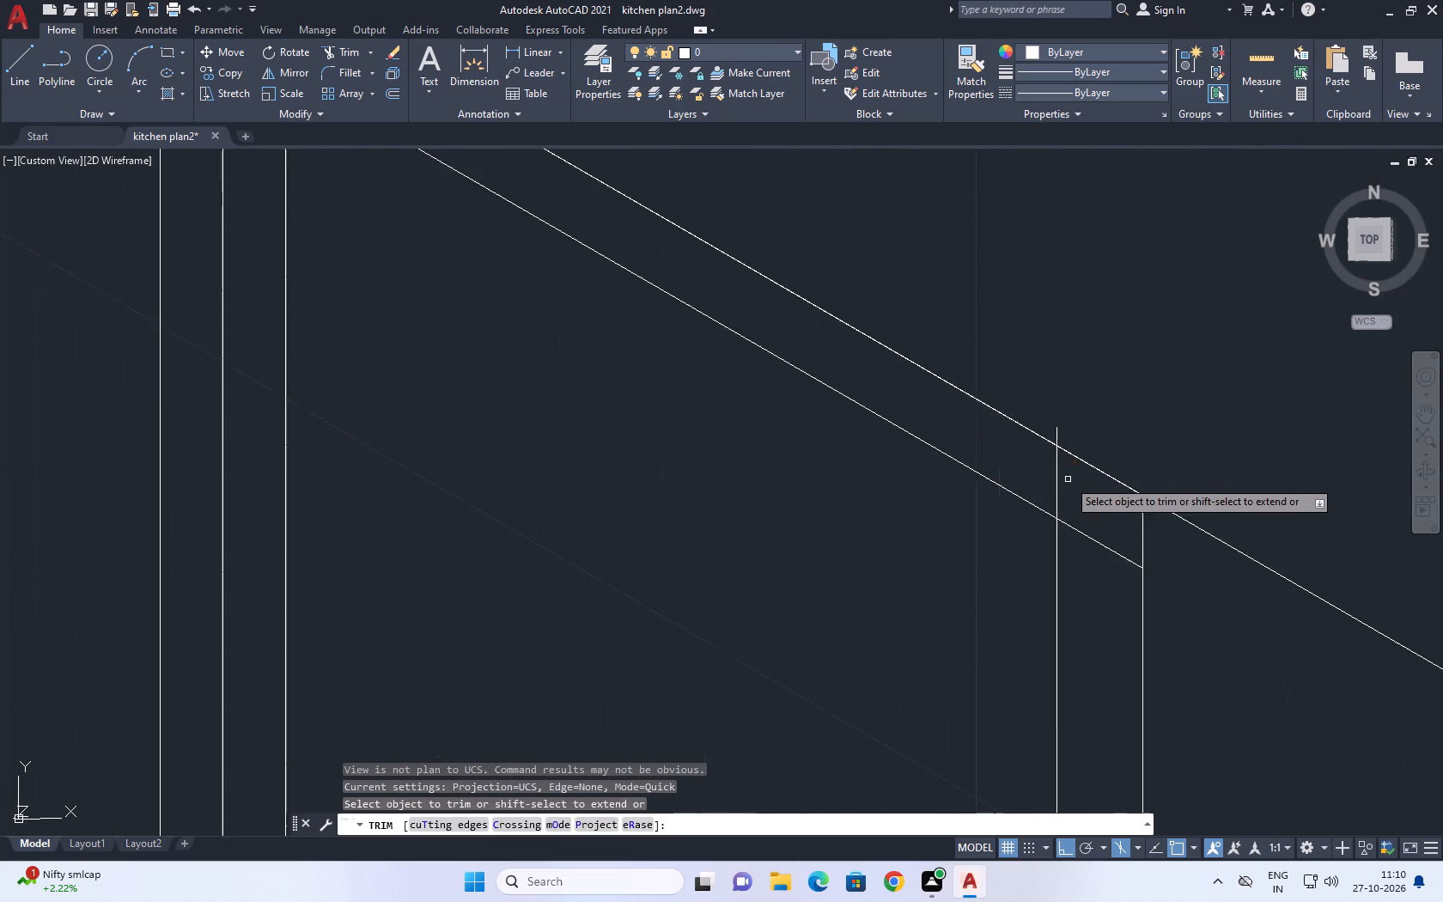
scroll(1068, 479, "up", 2)
left_click(1000, 441)
left_click(1139, 695)
left_click(1024, 344)
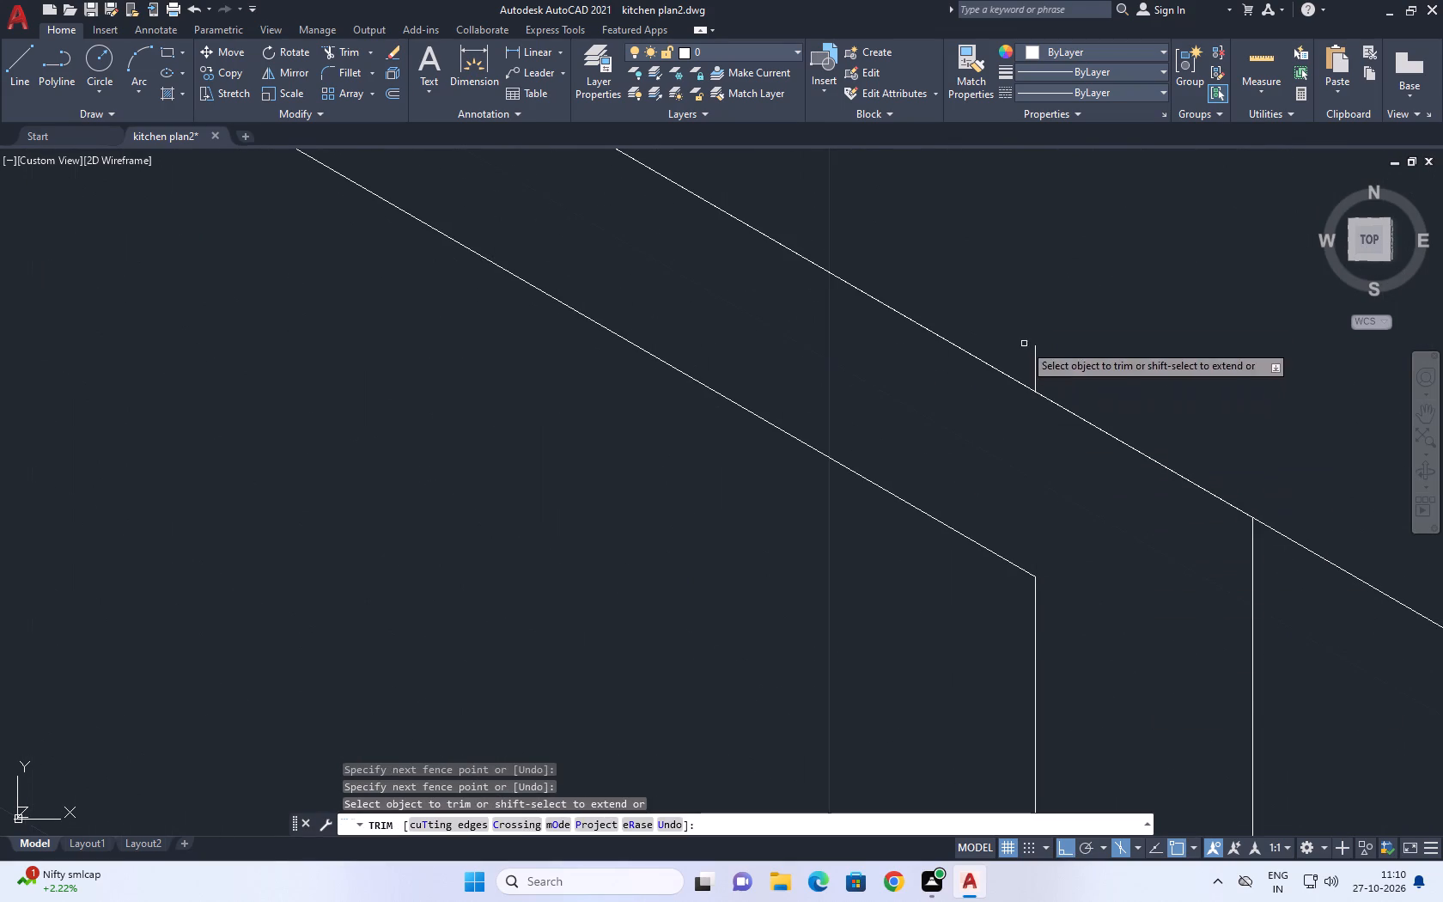
left_click(1087, 374)
scroll(1051, 360, "down", 6)
left_click(1074, 363)
Trim the overlapping frame lines on both sides of the second divider at the top of the base cabinet front.
middle_click_drag(691, 193, 704, 213)
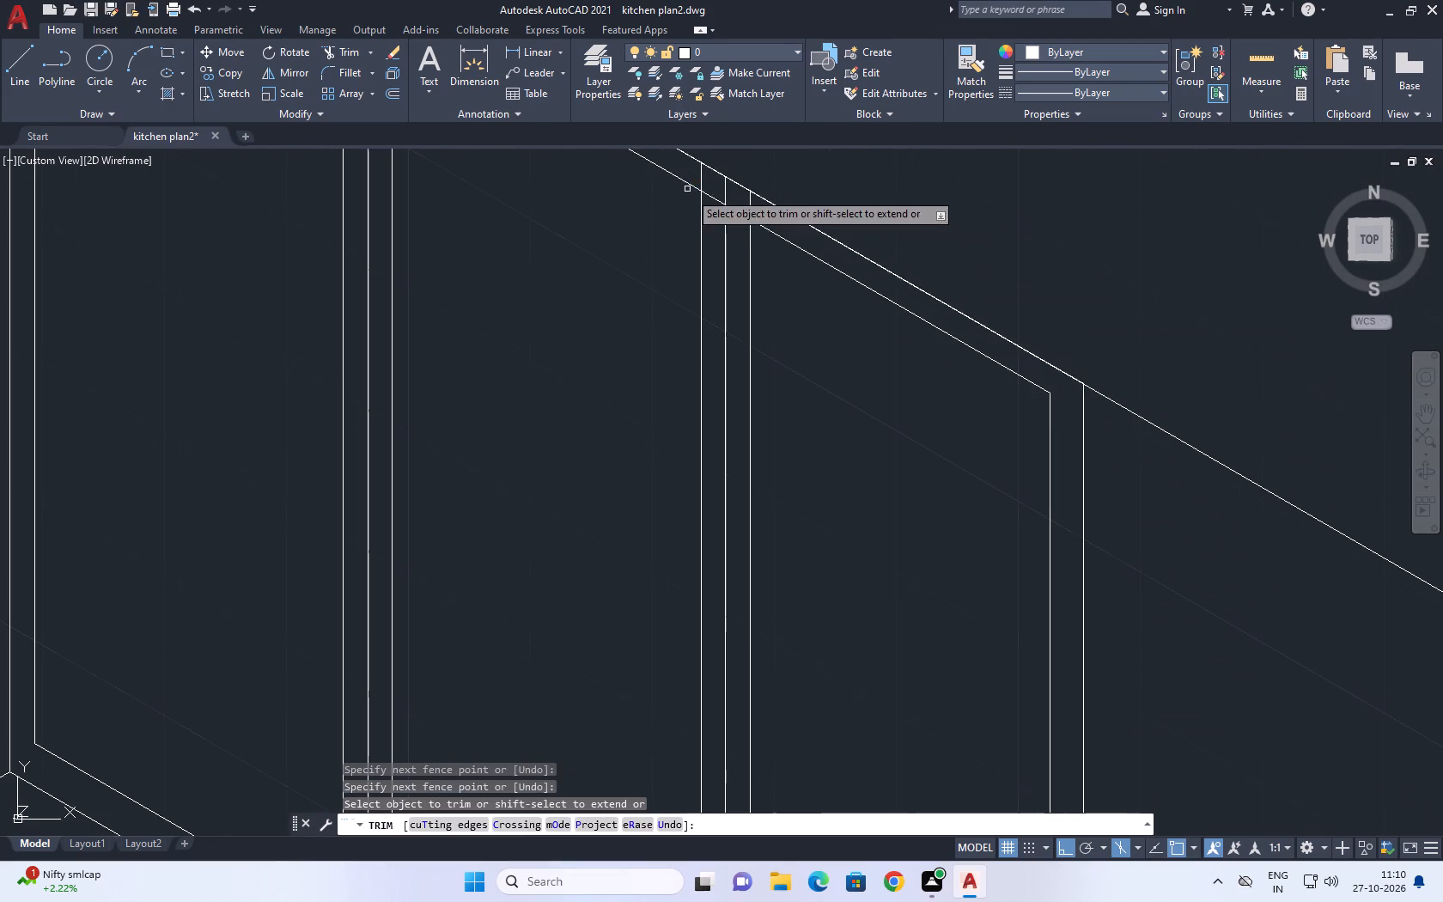
middle_click_drag(704, 213, 802, 348)
scroll(807, 369, "up", 3)
left_click(959, 373)
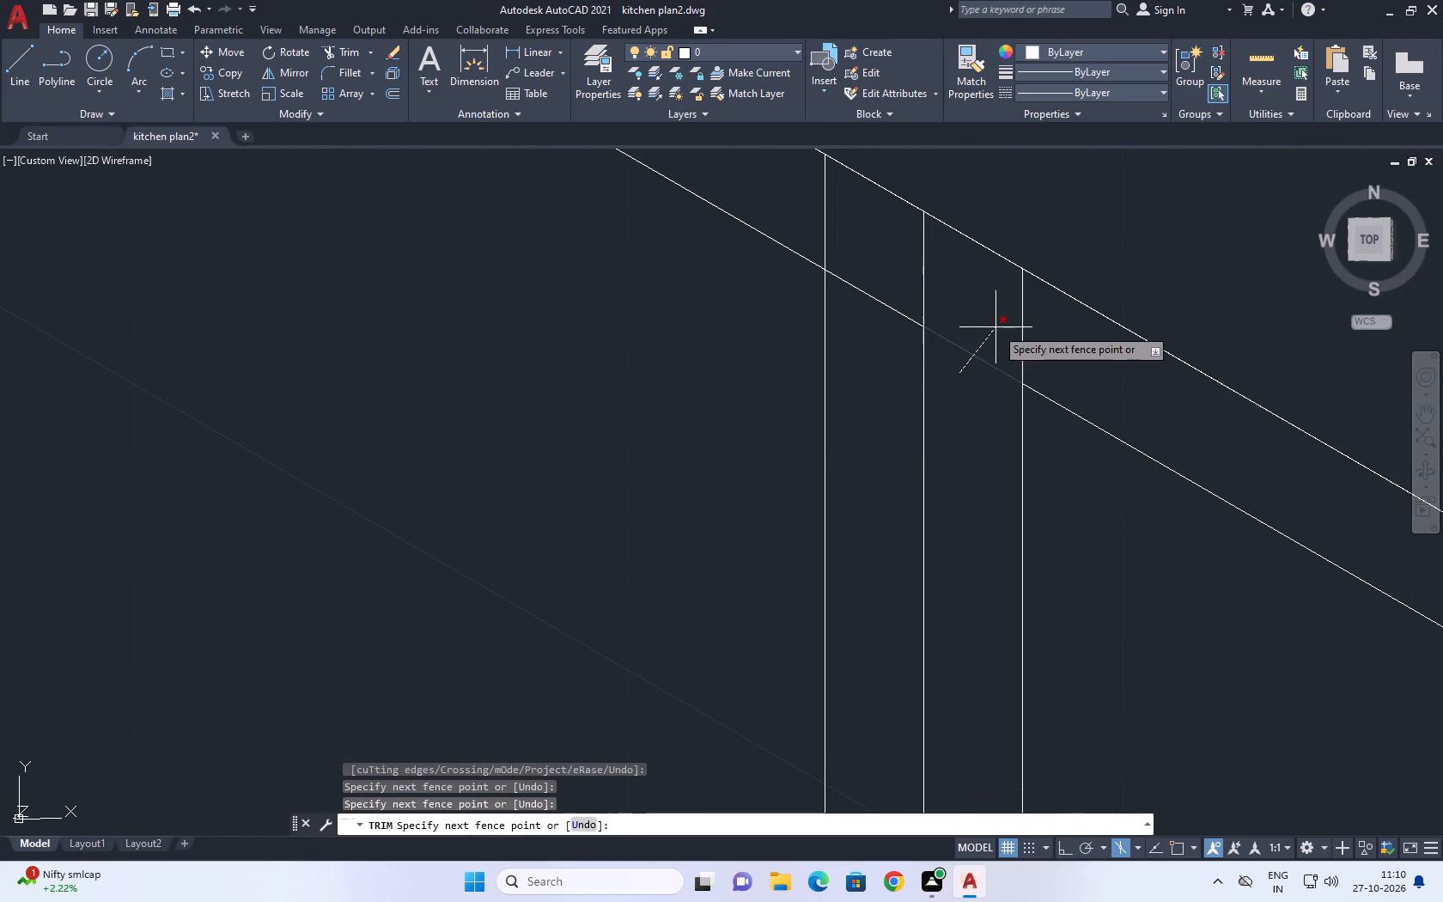
left_click(1028, 338)
left_click(813, 192)
left_click(884, 339)
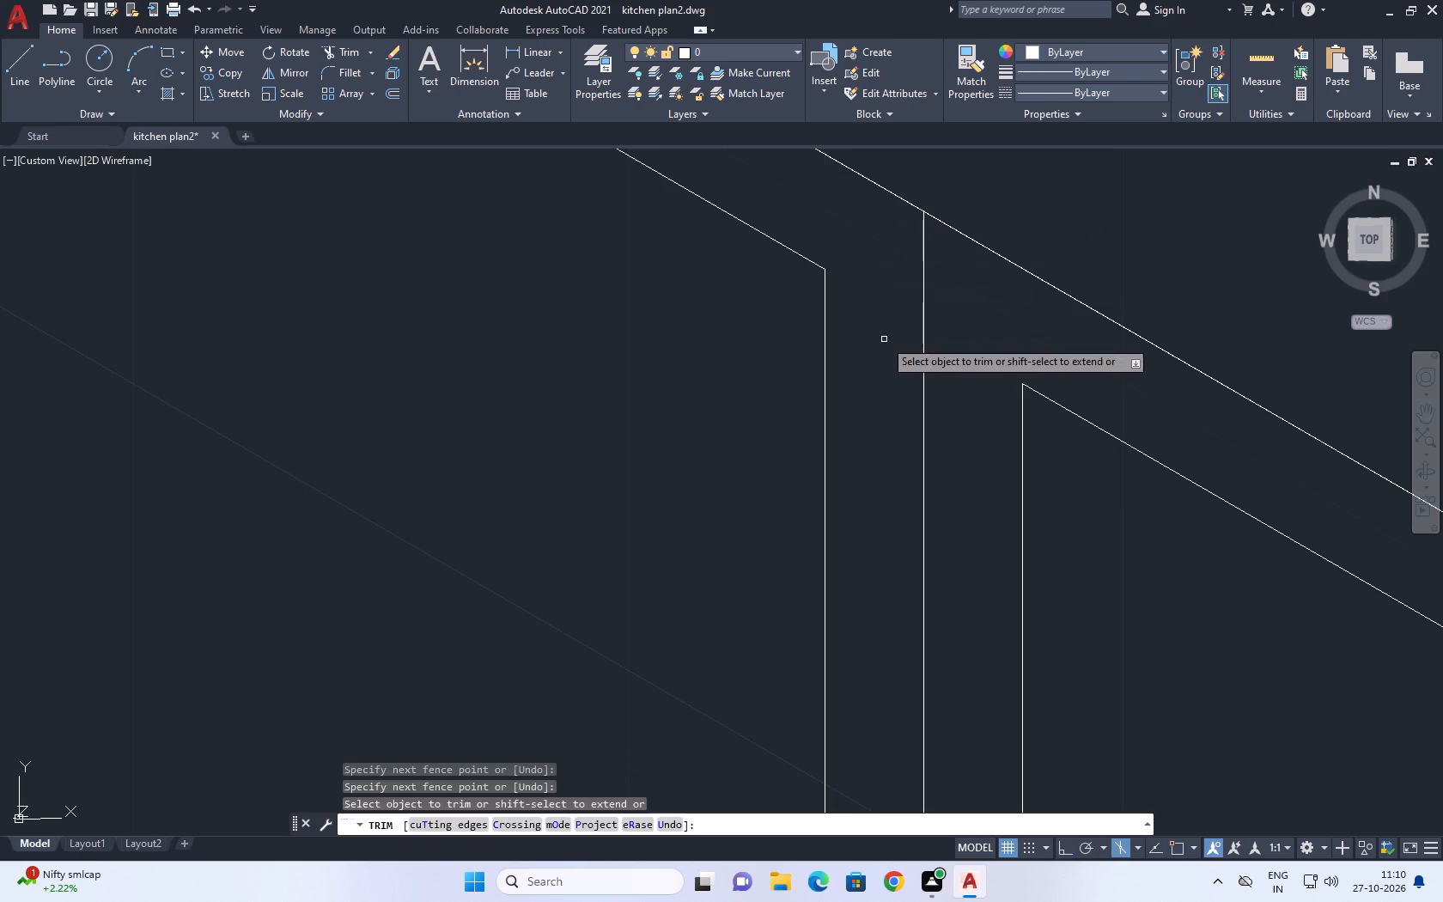
Trim the overlapping frame lines on both sides of the divider nearest the inner corner, at the top of the base cabinet front.
scroll(810, 290, "down", 6)
scroll(719, 263, "up", 3)
middle_click_drag(756, 197, 762, 213)
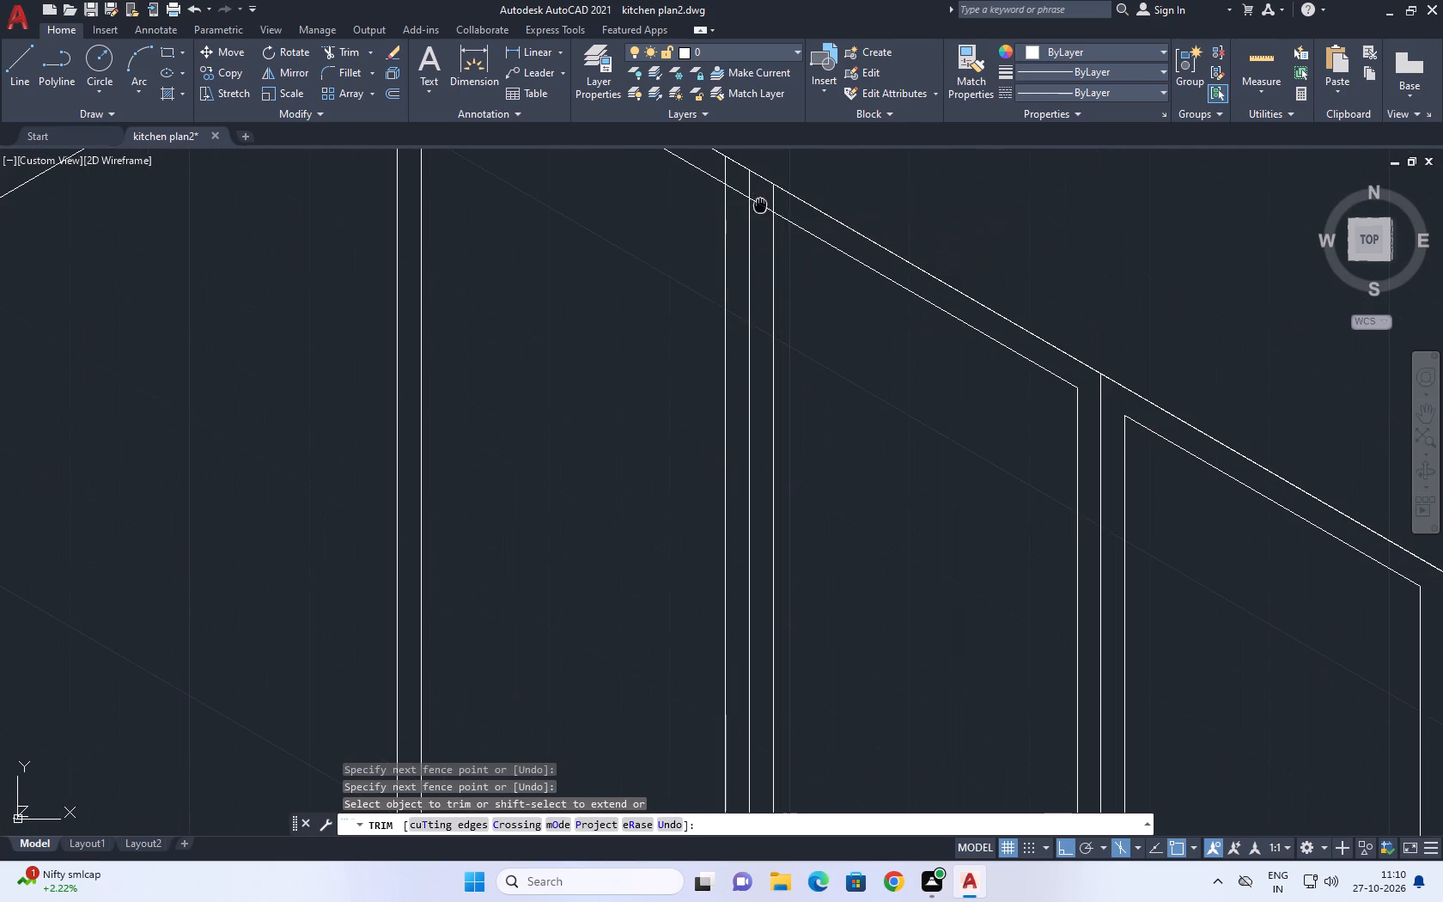
middle_click_drag(762, 213, 758, 420)
scroll(756, 430, "up", 5)
left_click(754, 428)
left_click(993, 367)
scroll(657, 356, "down", 2)
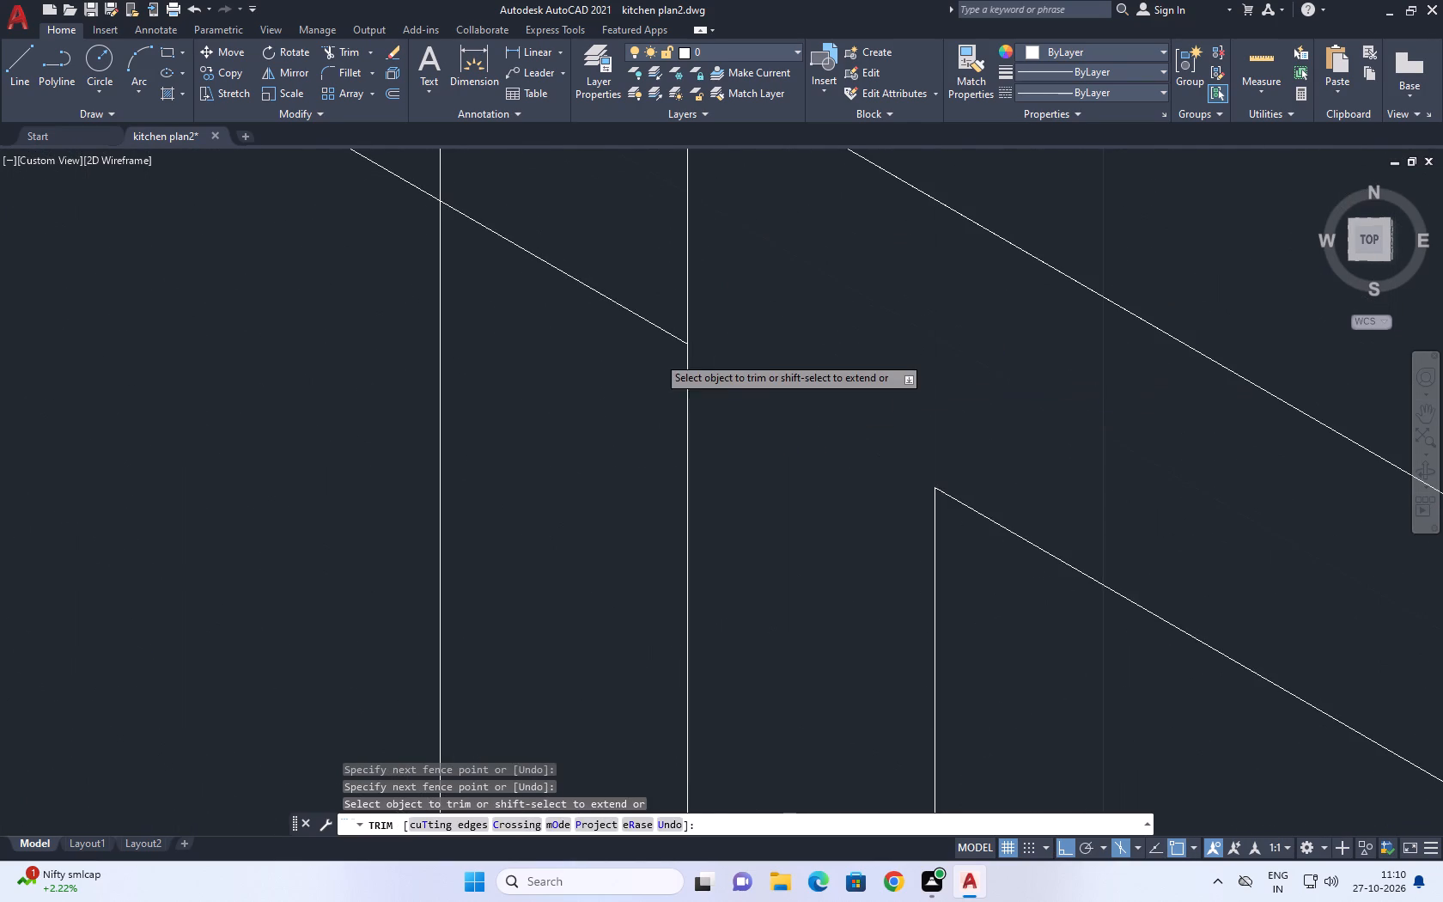
scroll(657, 359, "down", 2)
scroll(637, 332, "up", 5)
left_click(507, 234)
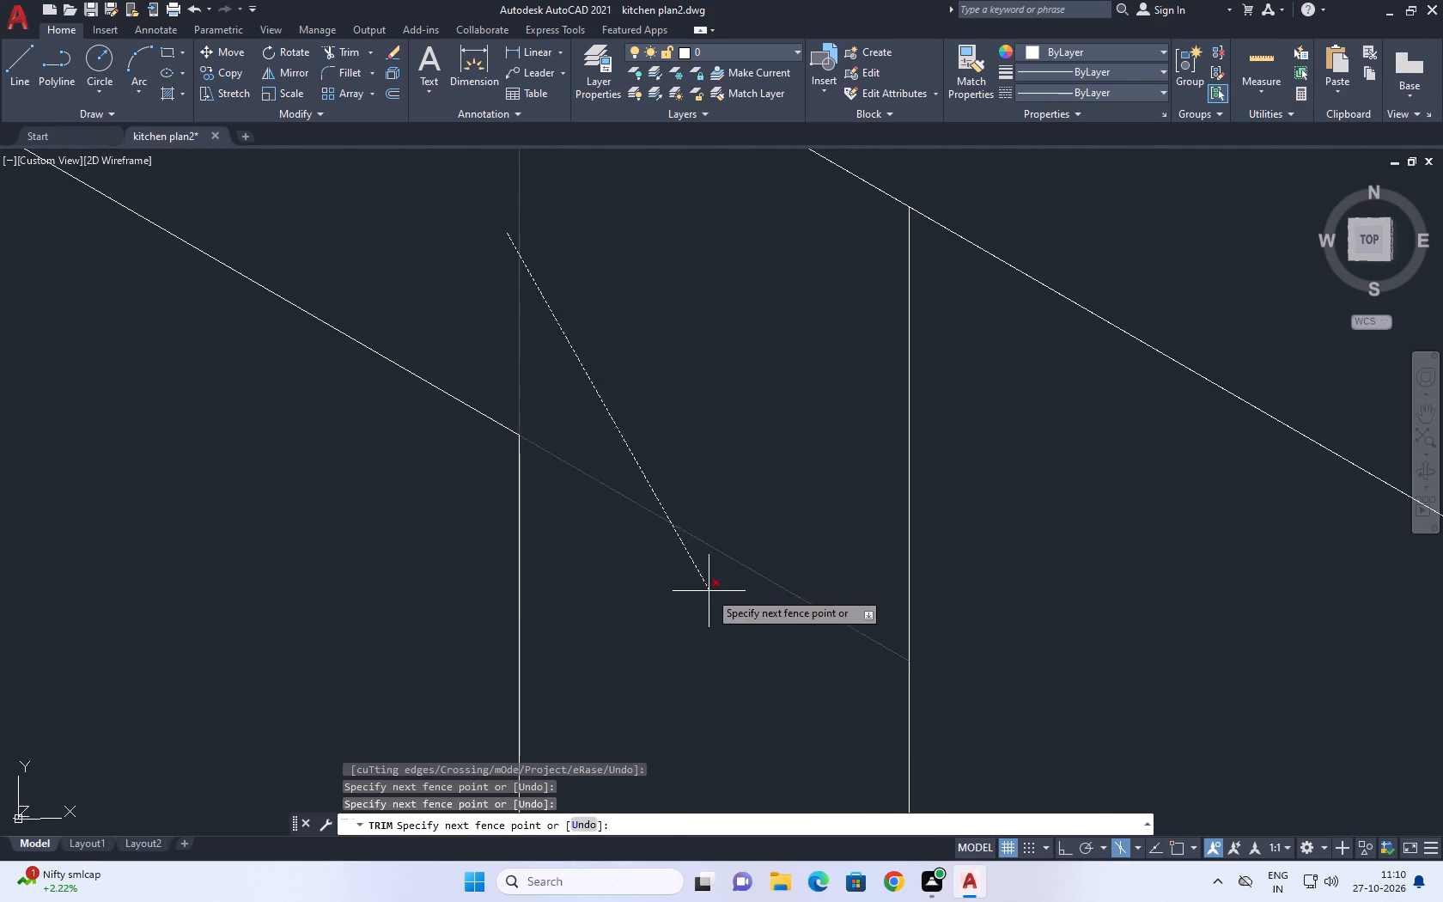
left_click(709, 591)
scroll(758, 482, "down", 7)
Trim the overlapping frame lines on both sides of the divider nearest the inner corner, at the bottom of the base cabinet front.
middle_click_drag(828, 541, 826, 407)
scroll(826, 407, "down", 5)
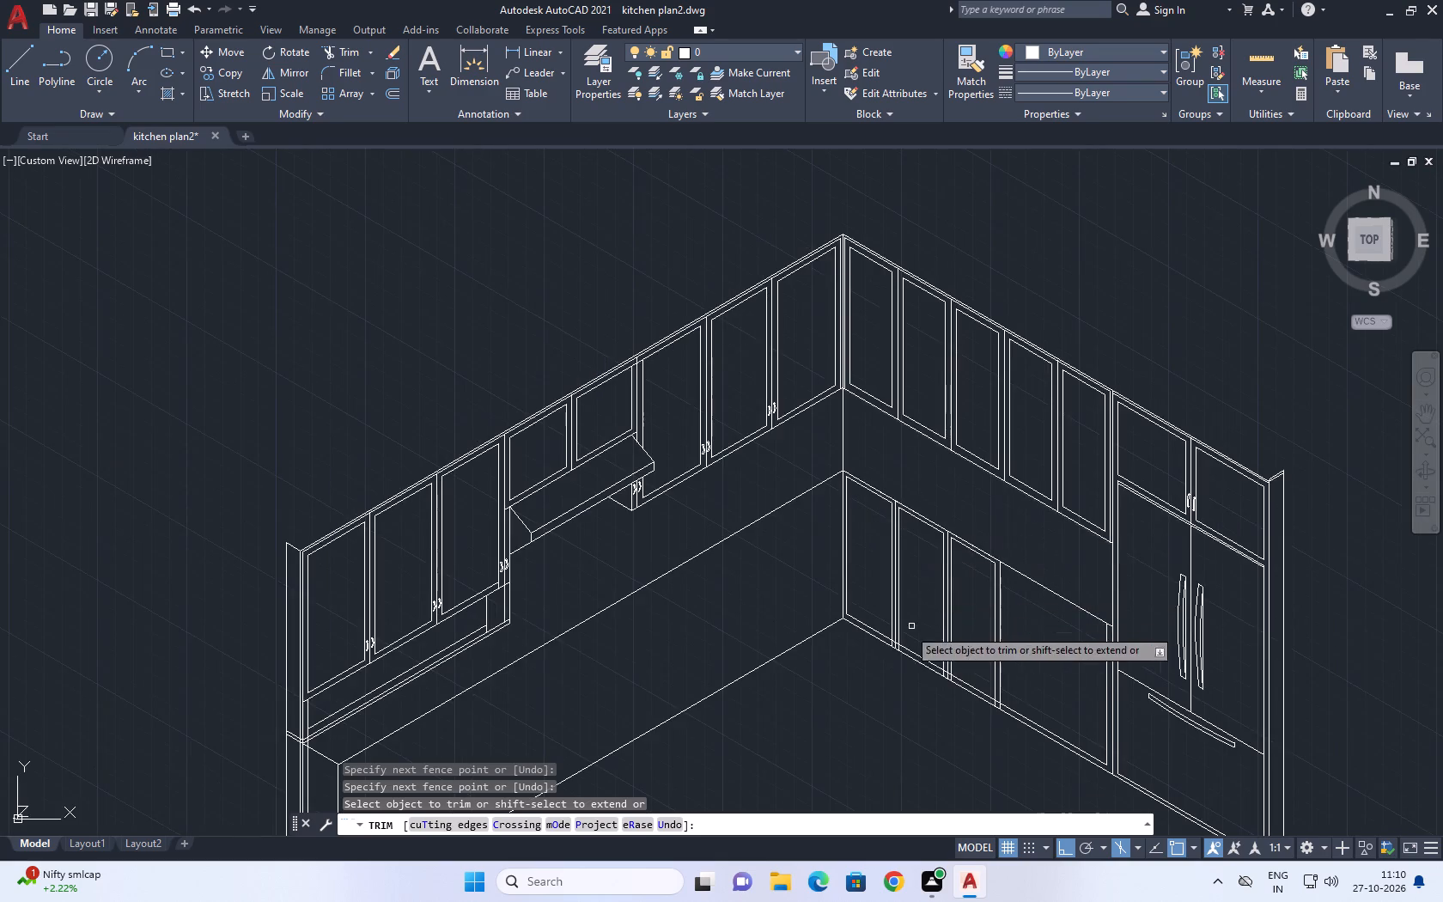
scroll(901, 654, "up", 6)
scroll(846, 598, "up", 3)
left_click(960, 328)
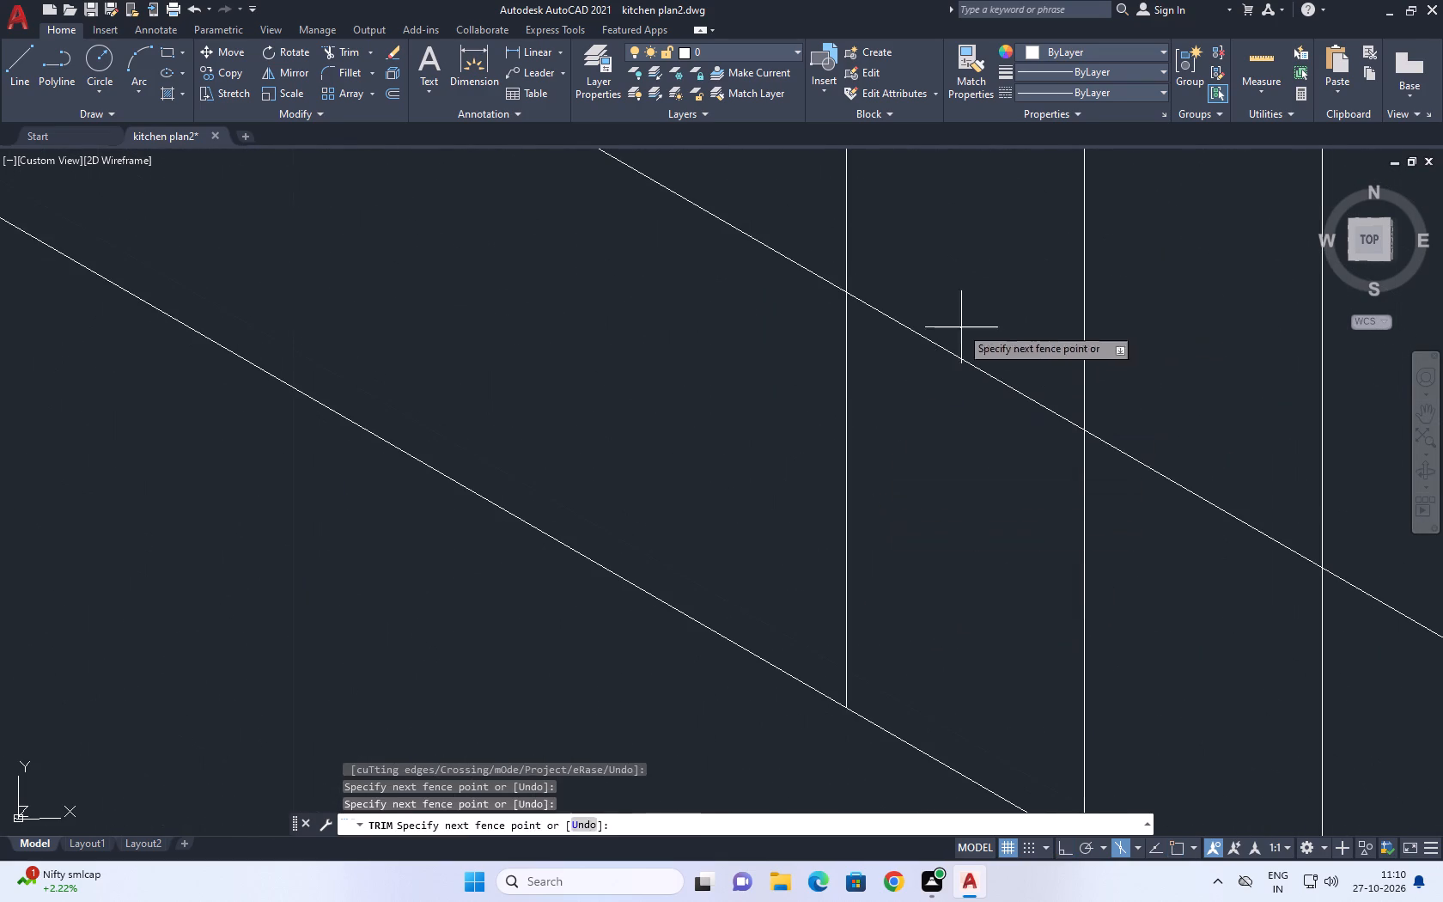
left_click(733, 479)
scroll(738, 400, "down", 5)
scroll(825, 430, "up", 3)
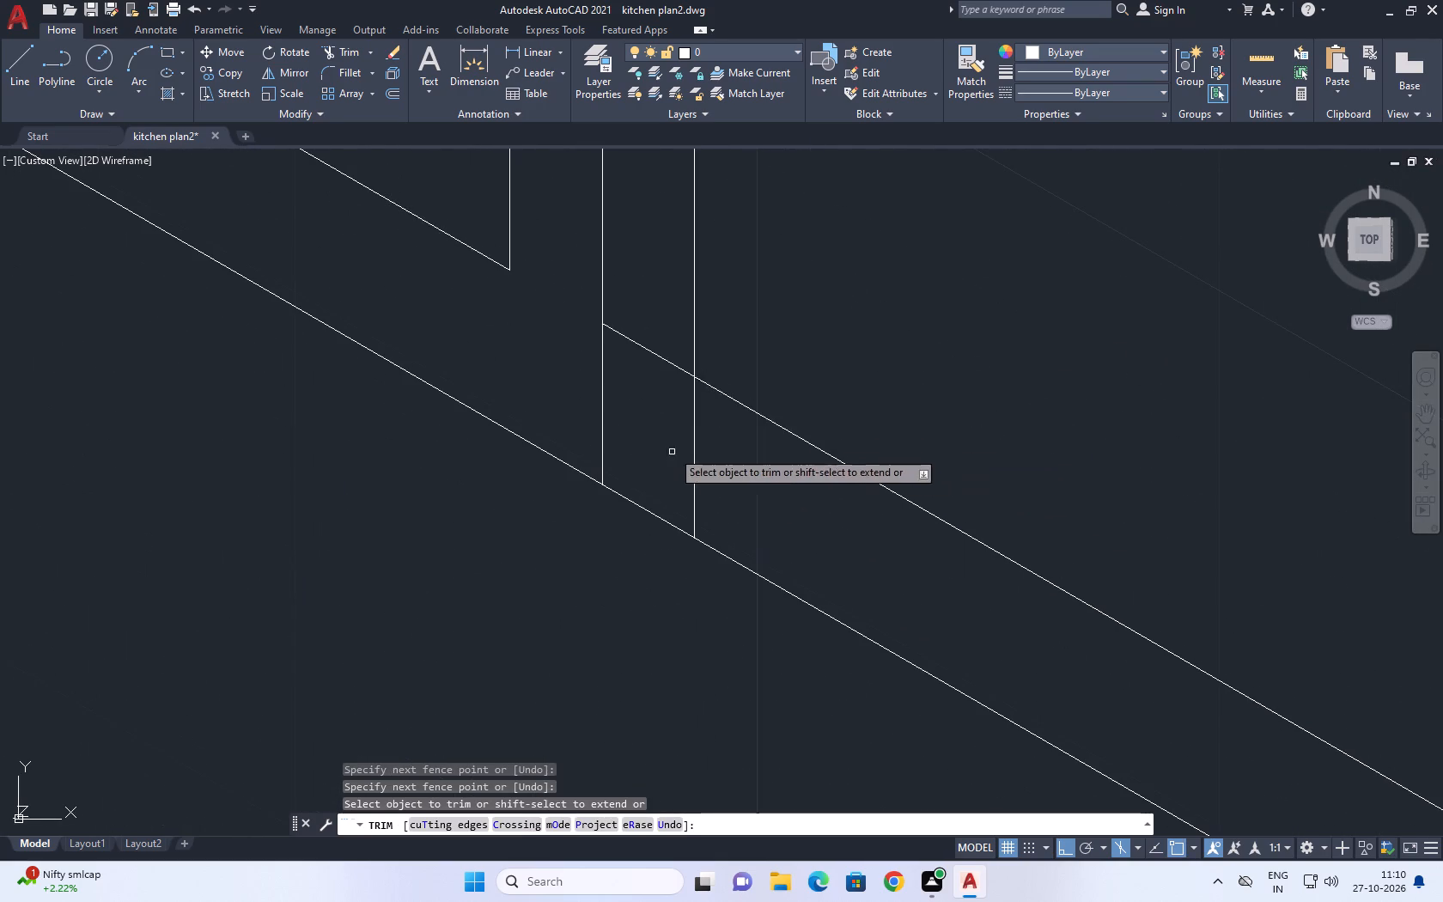
left_click(664, 332)
left_click_drag(727, 513, 731, 521)
Trim the overlapping frame lines on both sides of the second divider at the bottom of the base cabinet front.
scroll(733, 530, "down", 5)
scroll(733, 530, "up", 1)
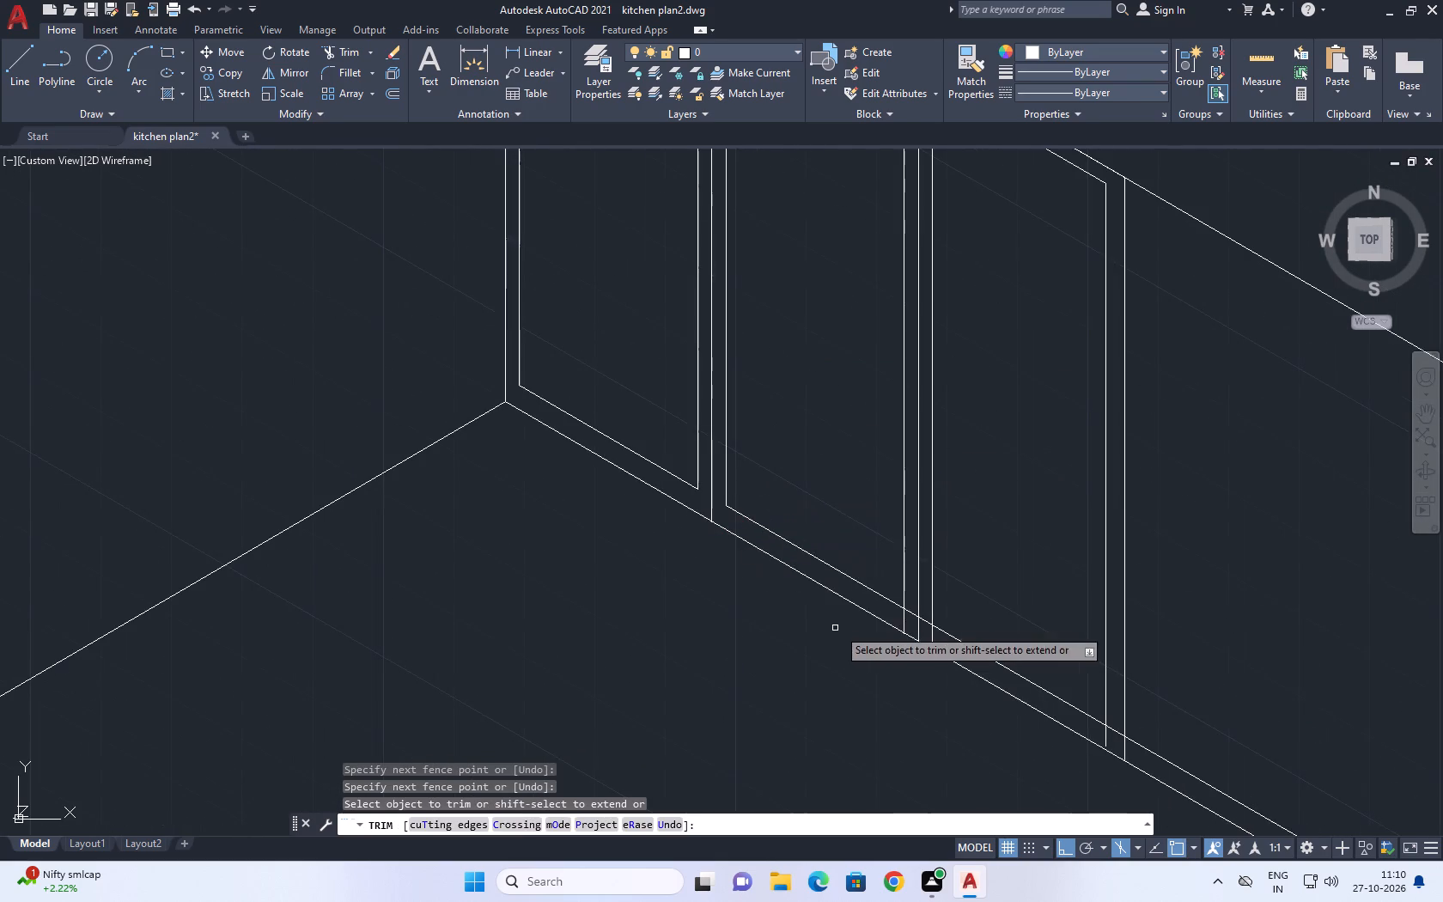
scroll(894, 625, "up", 4)
left_click(965, 560)
left_click(889, 592)
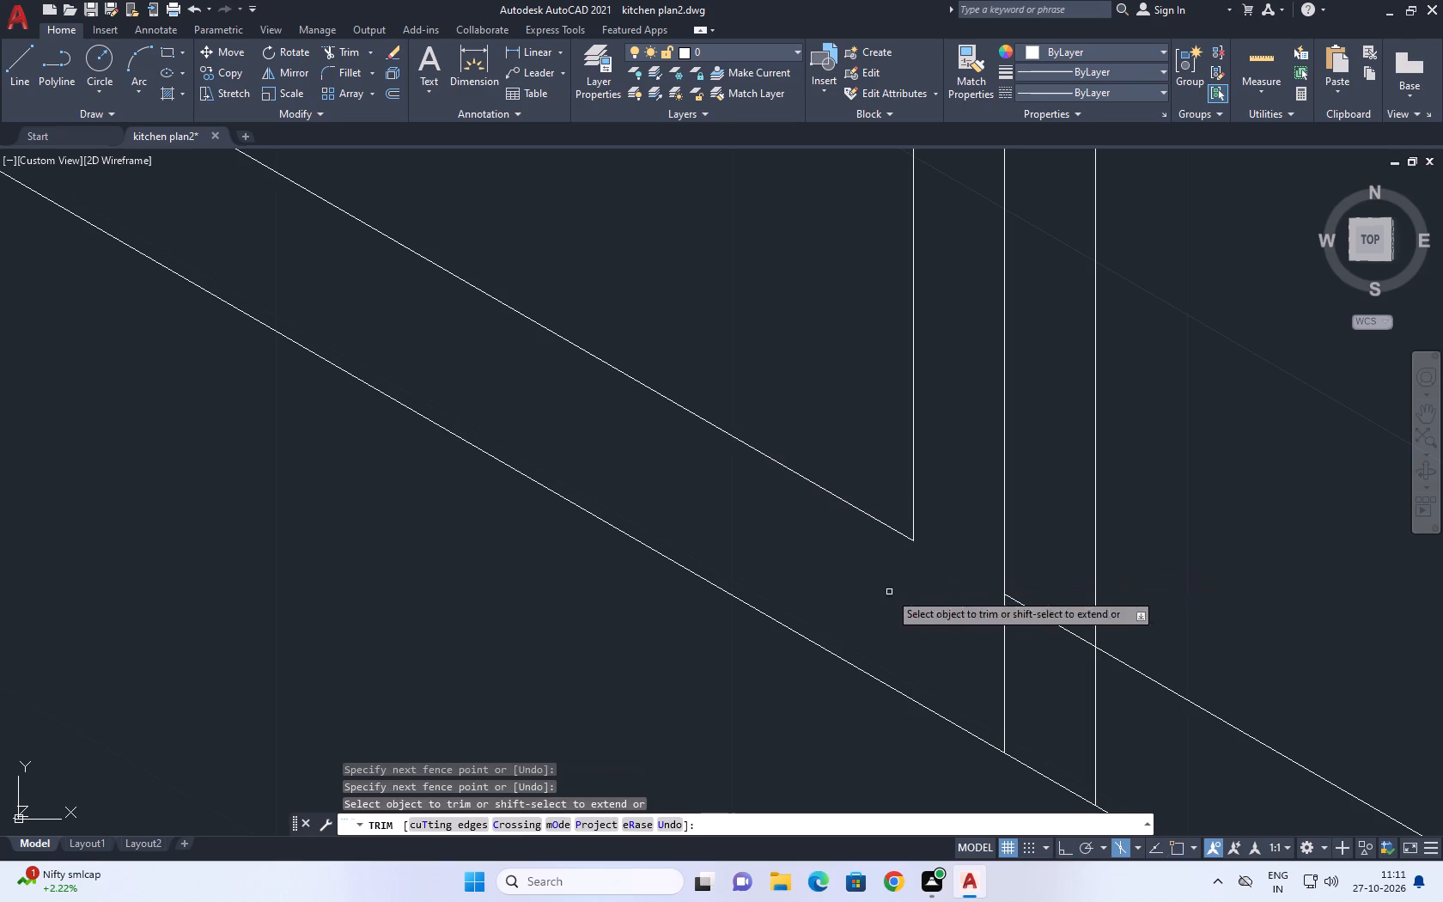
middle_click_drag(734, 582, 588, 545)
left_click(884, 559)
left_click(978, 710)
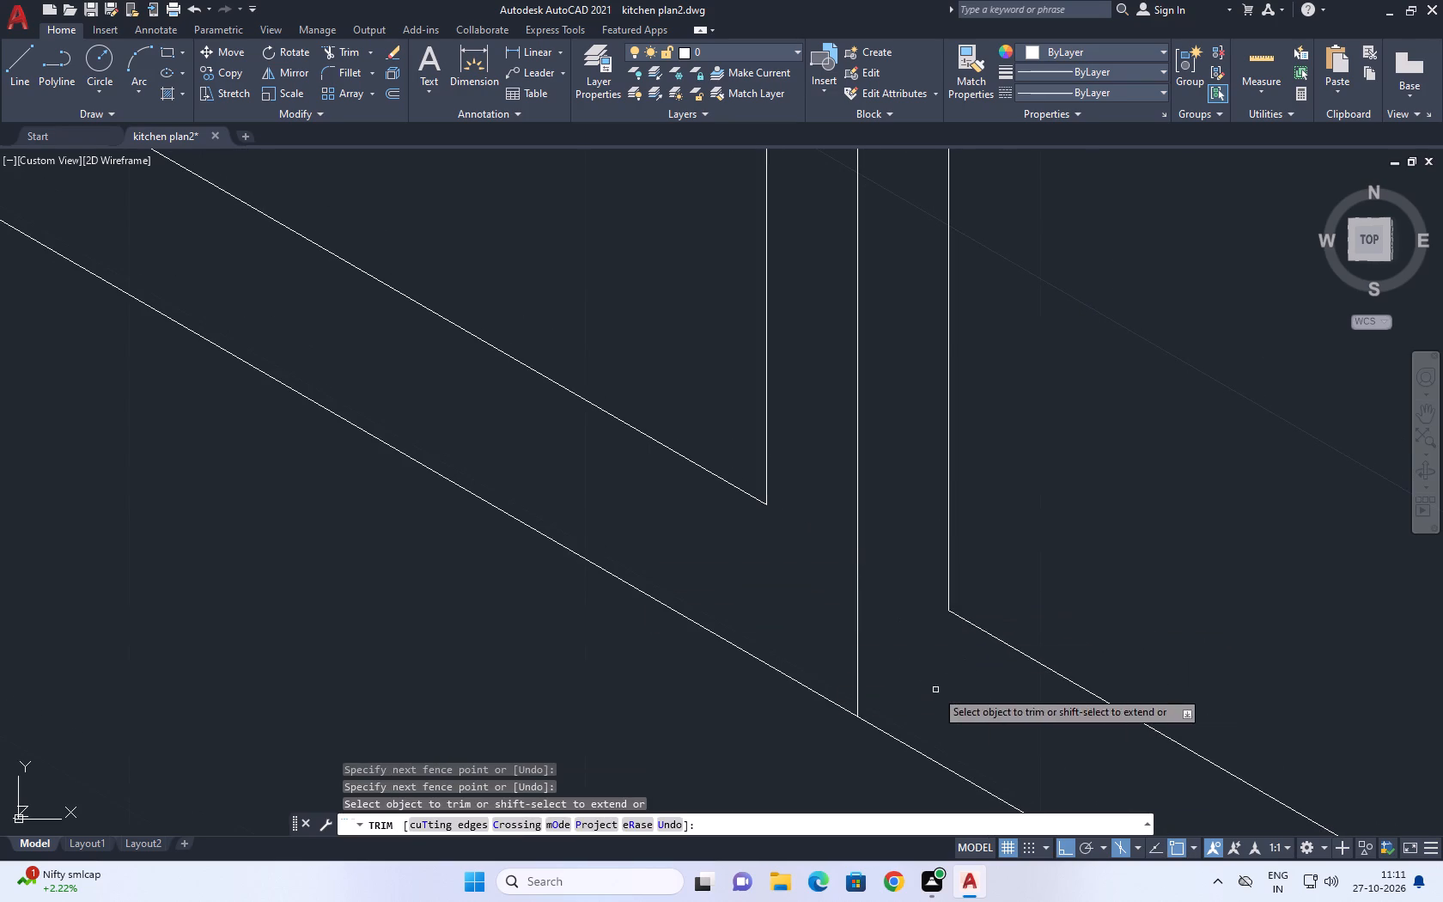
scroll(830, 609, "down", 5)
middle_click_drag(848, 598, 546, 484)
scroll(538, 497, "down", 2)
key("Escape")
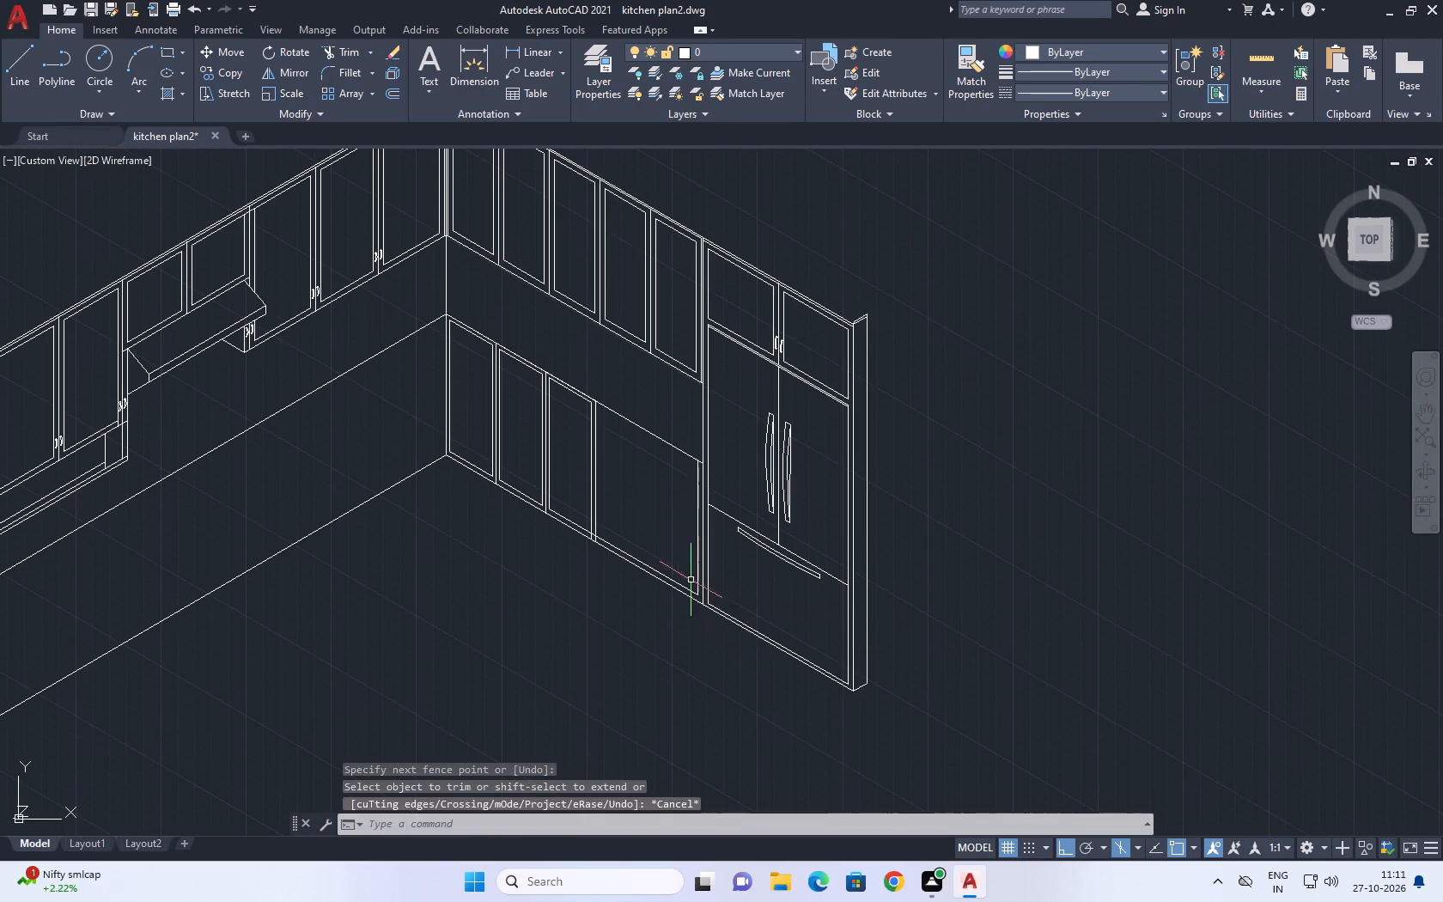
Draw a 10-unit line parallel to and just below the top edge of the wide front section beside the refrigerator.
scroll(696, 600, "up", 2)
middle_click_drag(721, 542, 802, 667)
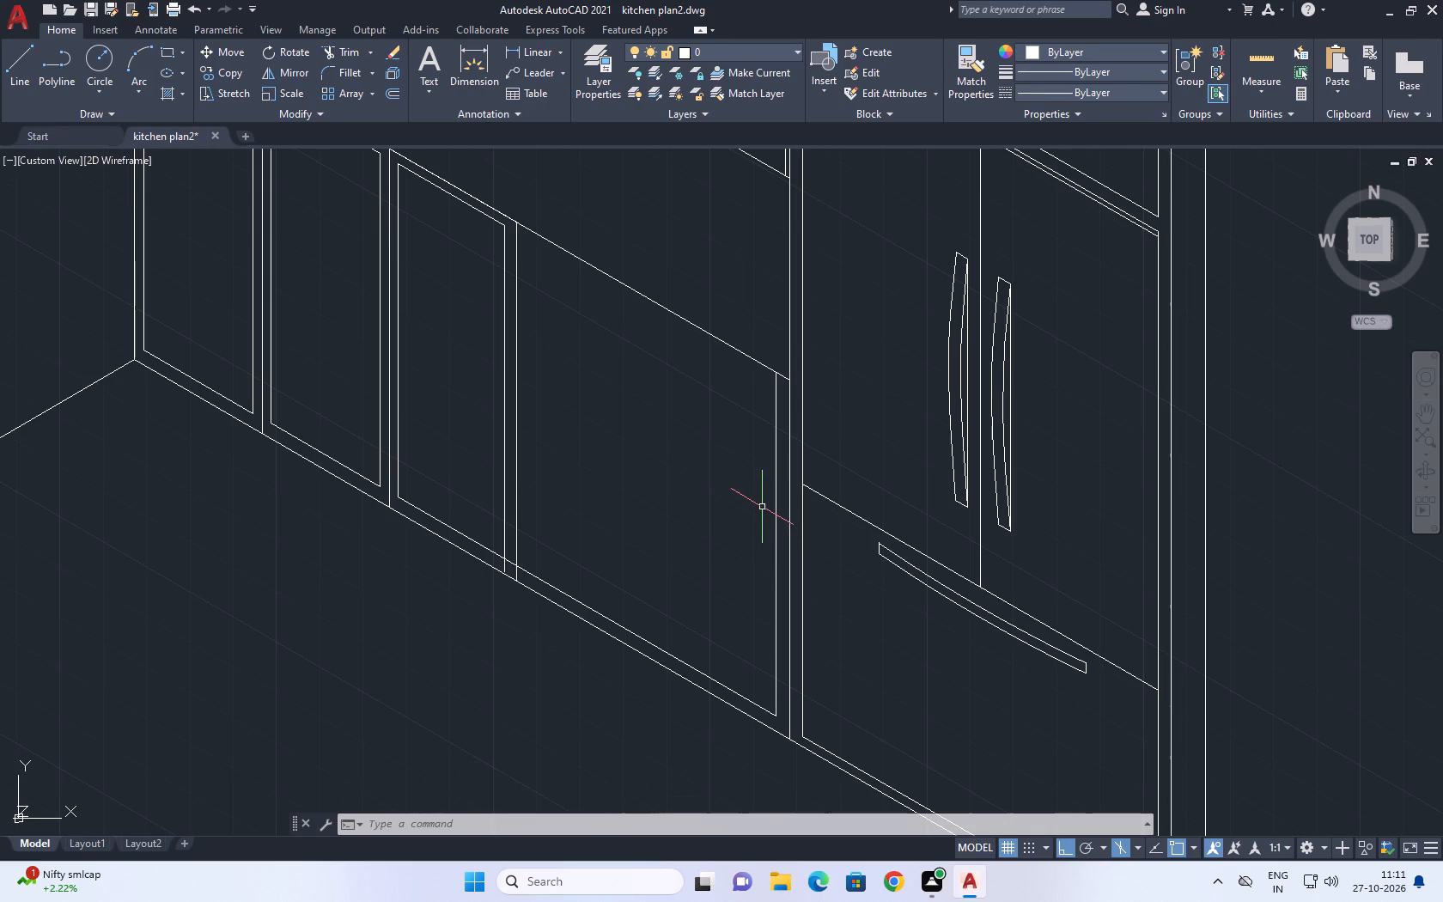
type("l")
key("space")
scroll(557, 302, "up", 1)
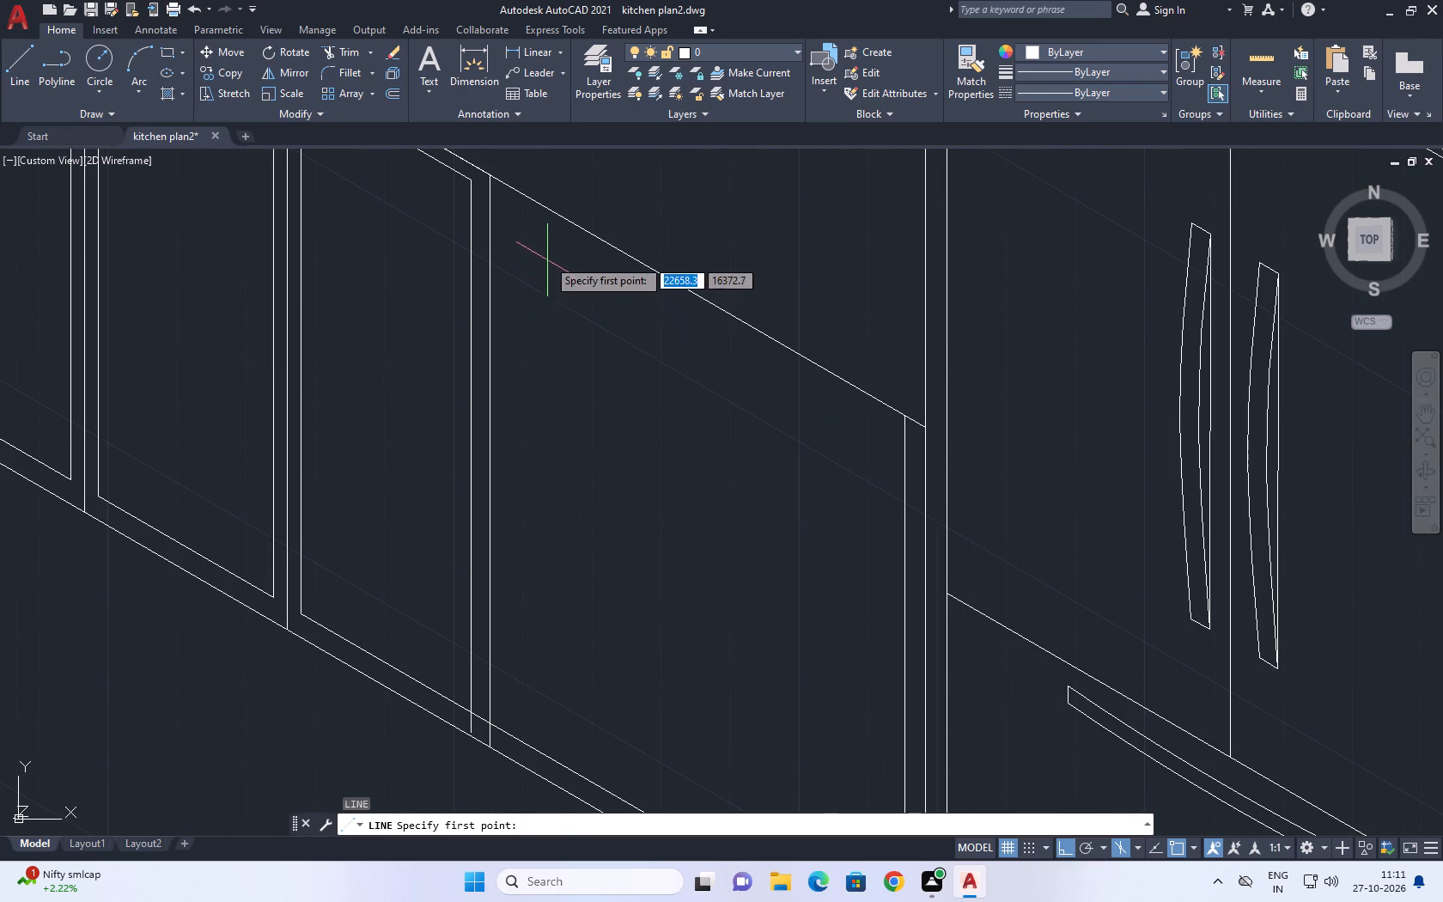
left_click(543, 254)
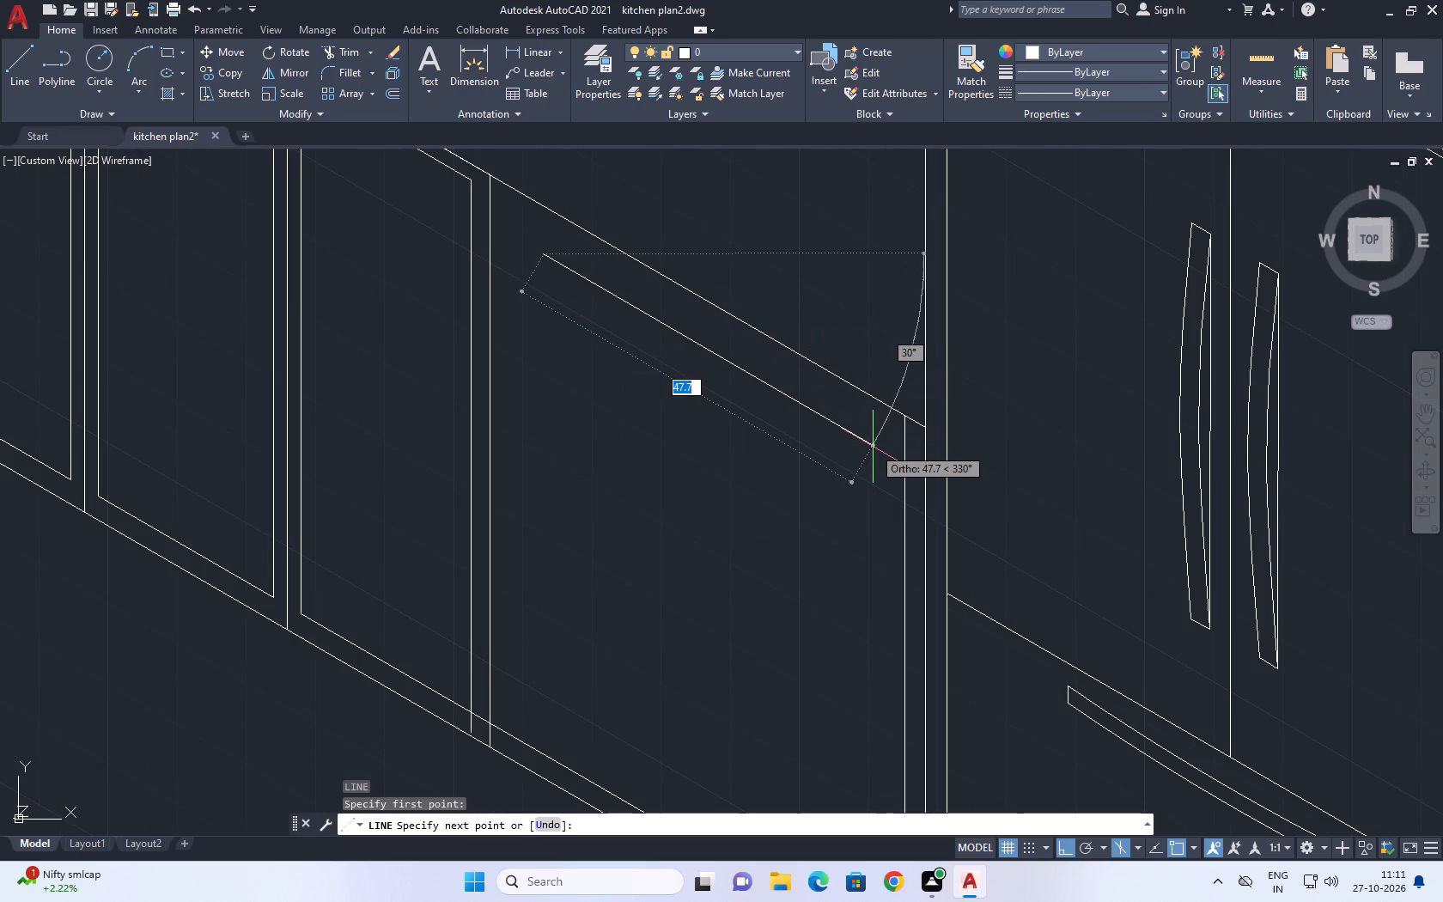
key("1")
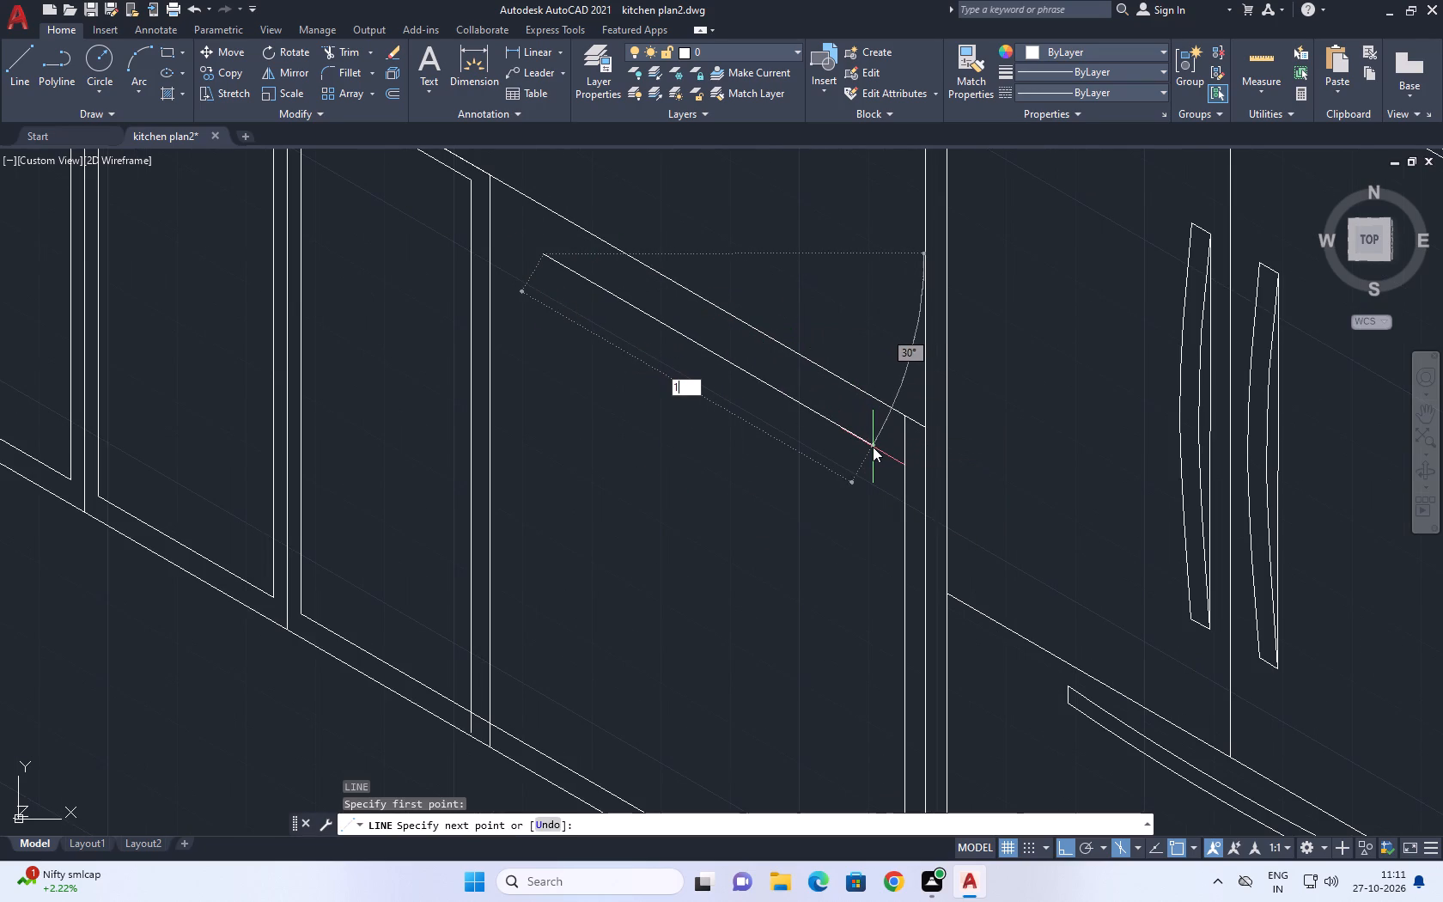
key("BackSpace")
type("10")
key("Return")
key("Escape")
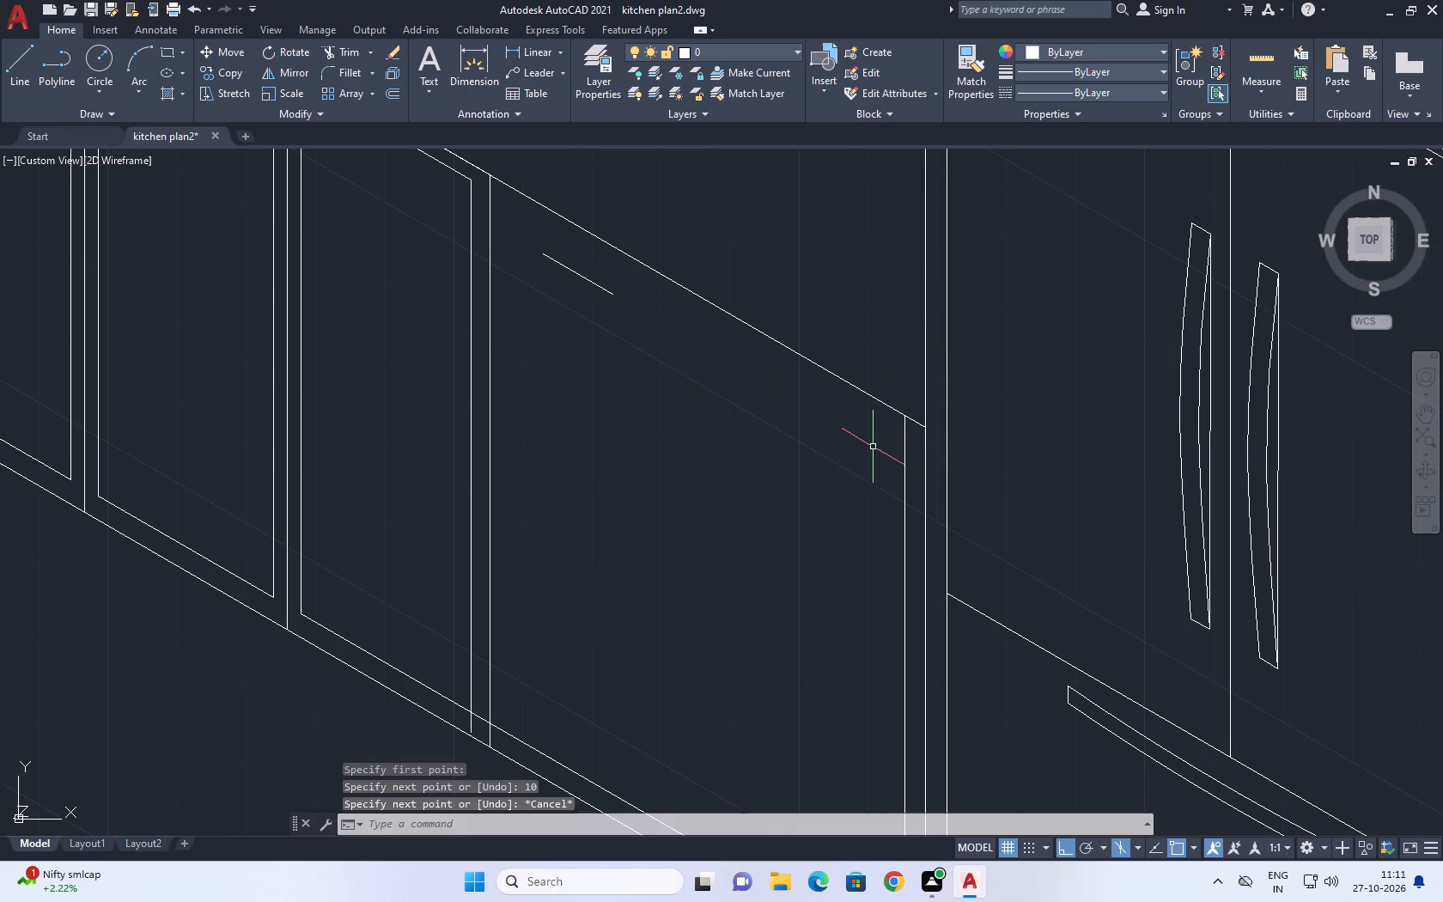
Stretch the new line's lower end along its direction, nearly to the vertical frame line beside the refrigerator.
scroll(618, 277, "up", 2)
left_click_drag(618, 277, 604, 308)
left_click(582, 354)
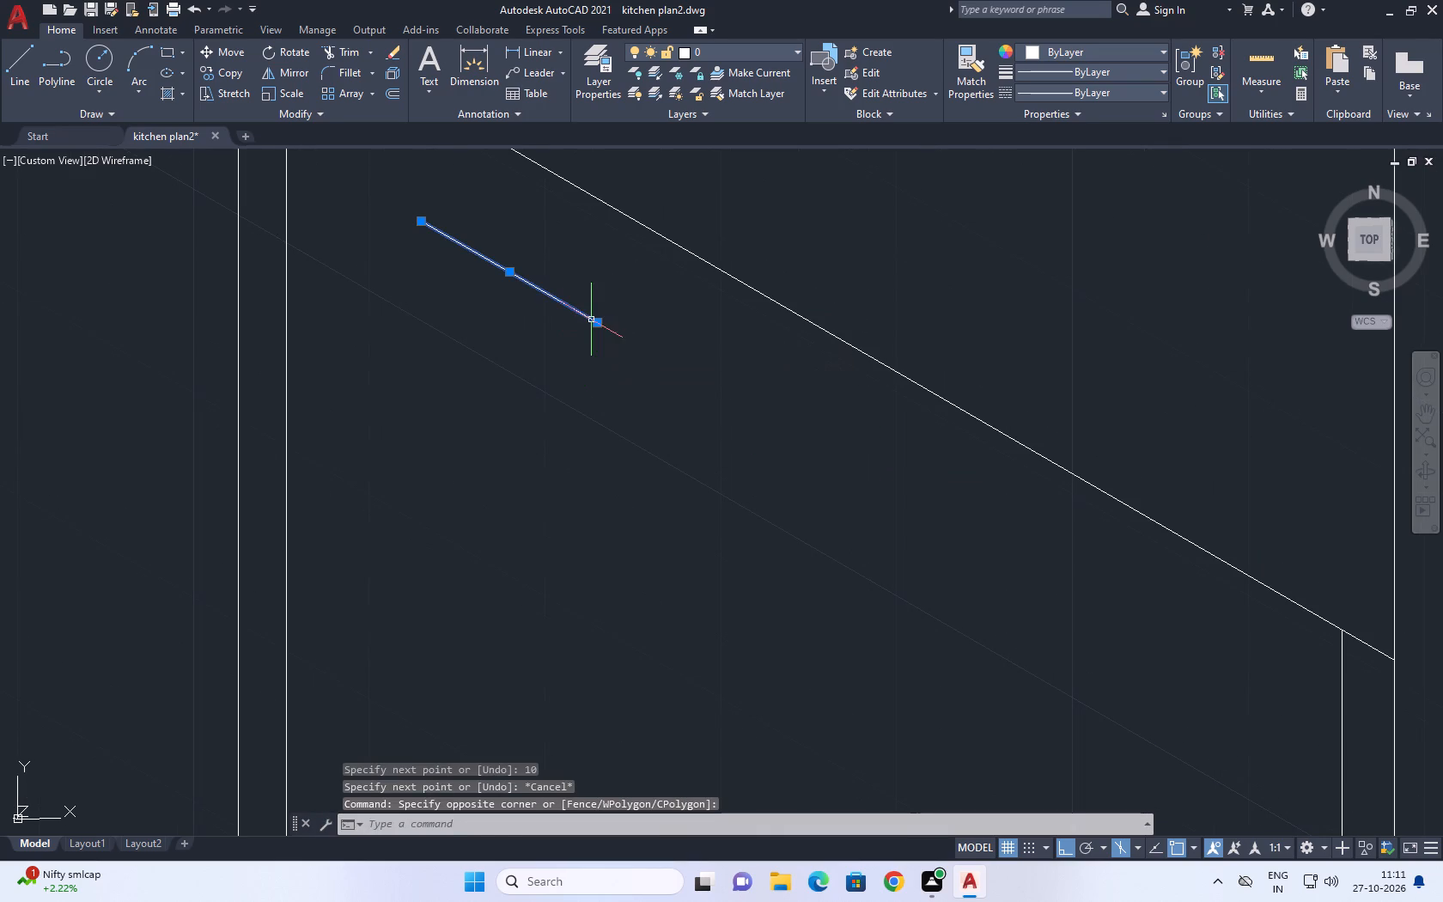
left_click(600, 320)
scroll(688, 353, "down", 4)
scroll(782, 410, "up", 3)
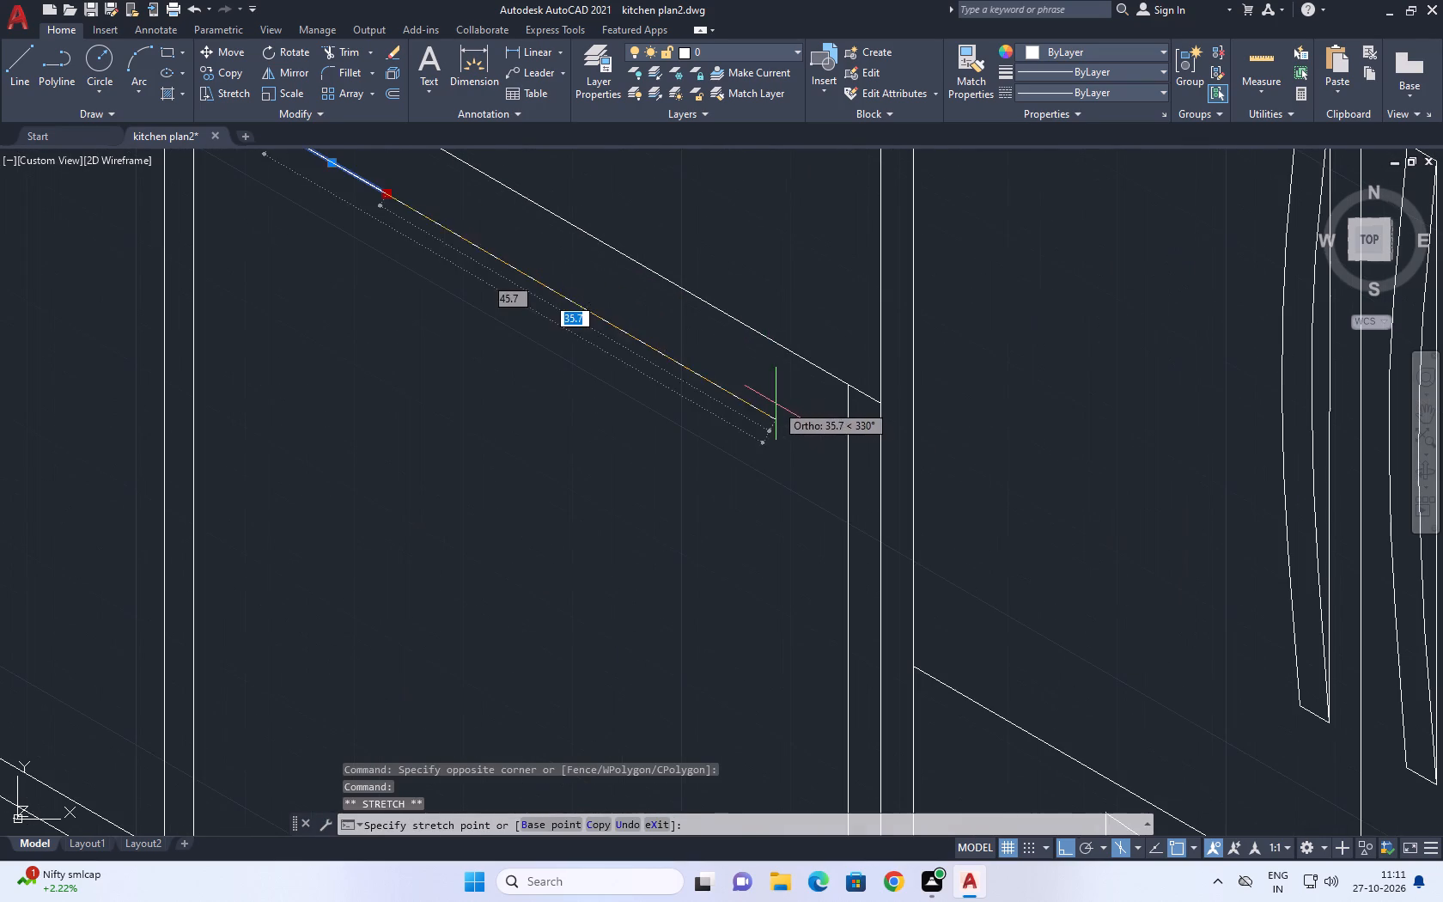
left_click(795, 414)
Copy the lengthened line a short distance straight down to form a narrow parallel pair.
key("v")
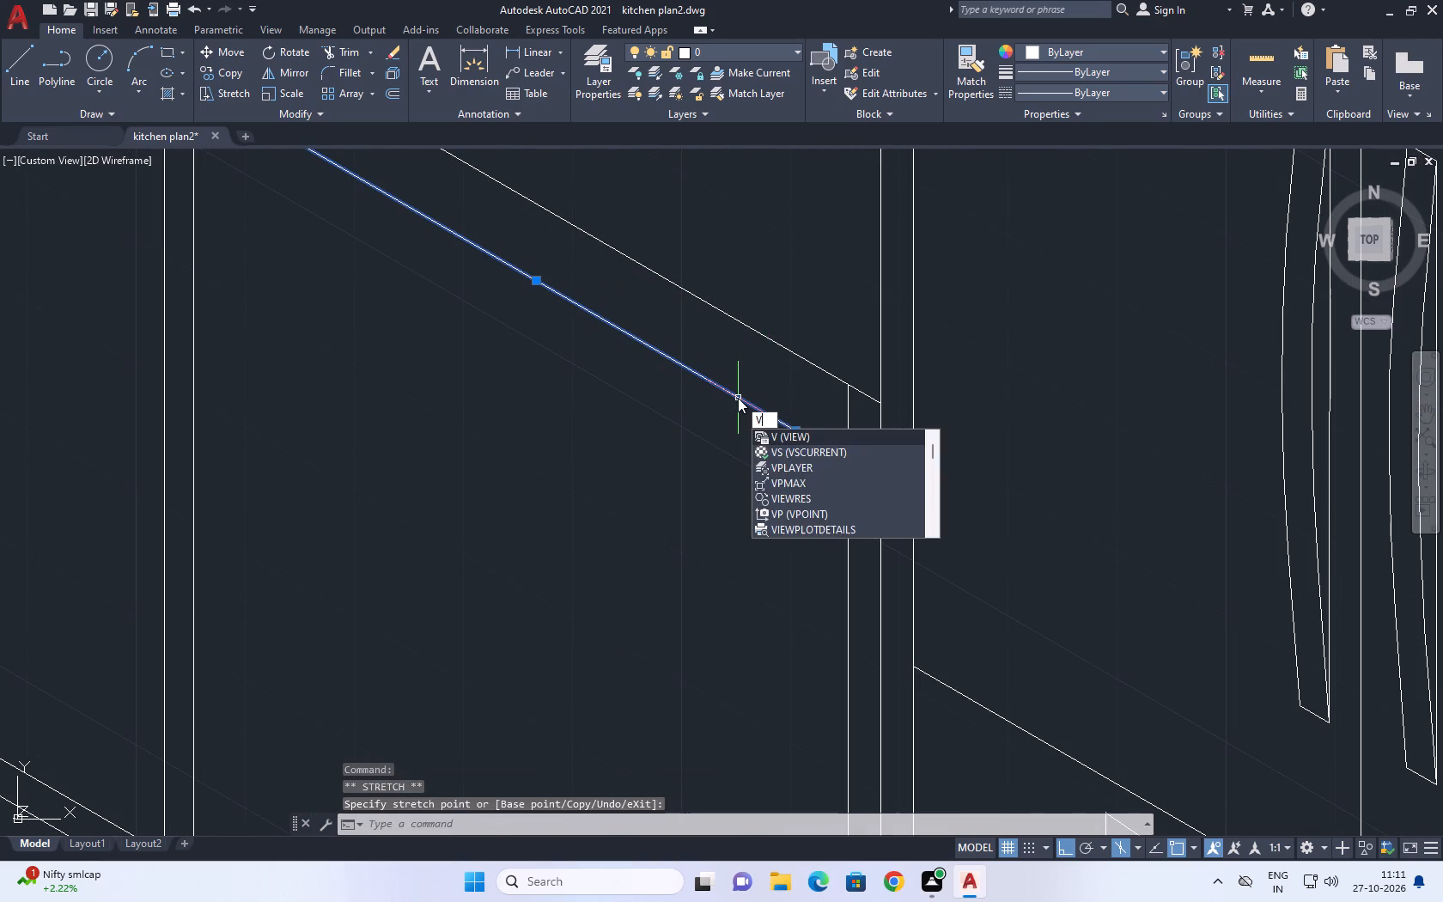
key("BackSpace")
type("co")
key("space")
left_click(744, 400)
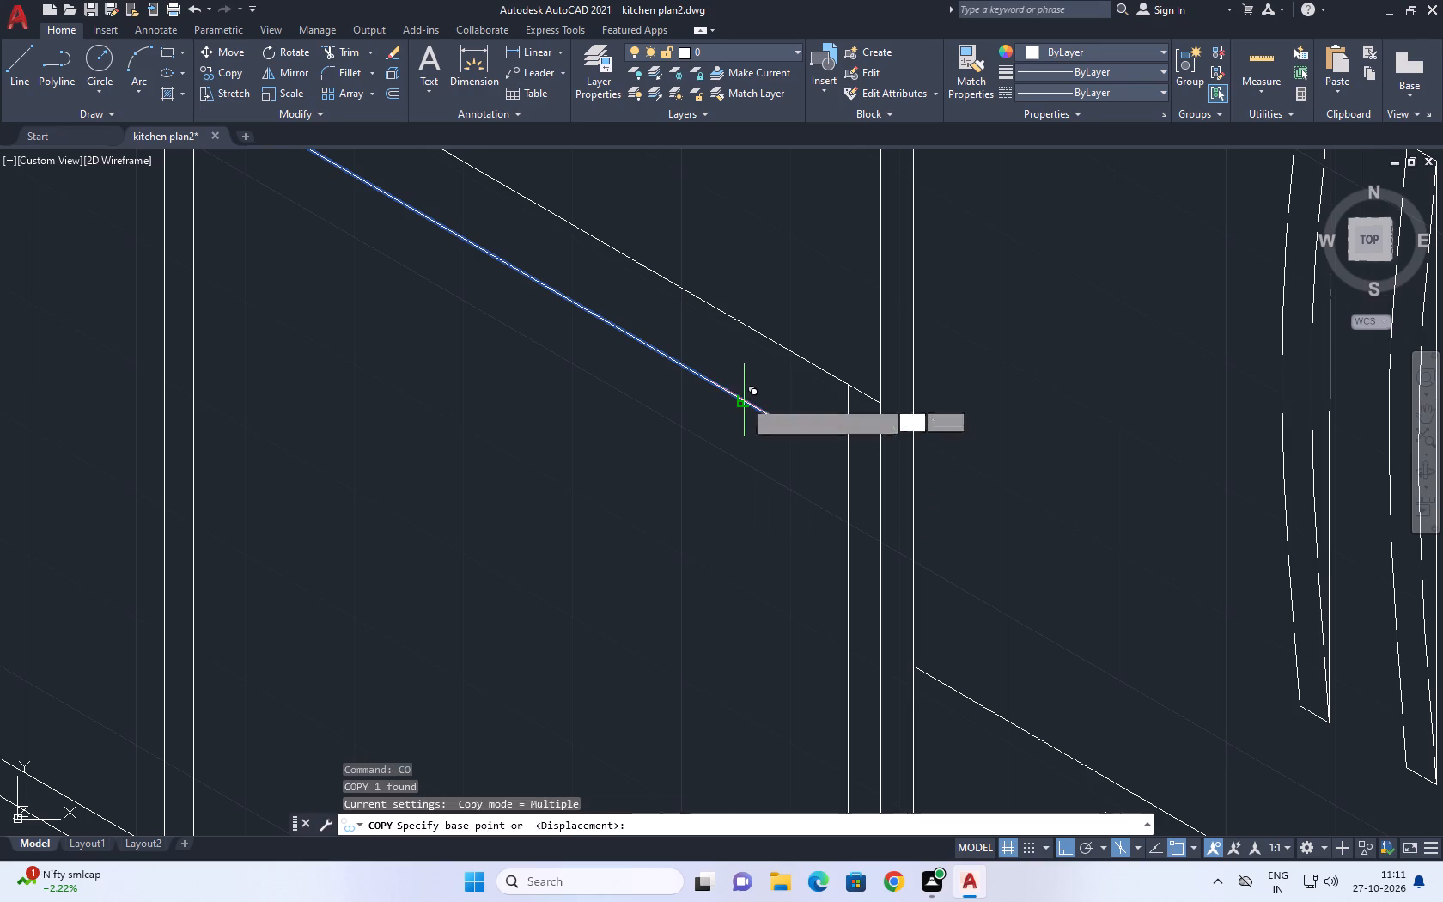
left_click(740, 424)
key("Escape")
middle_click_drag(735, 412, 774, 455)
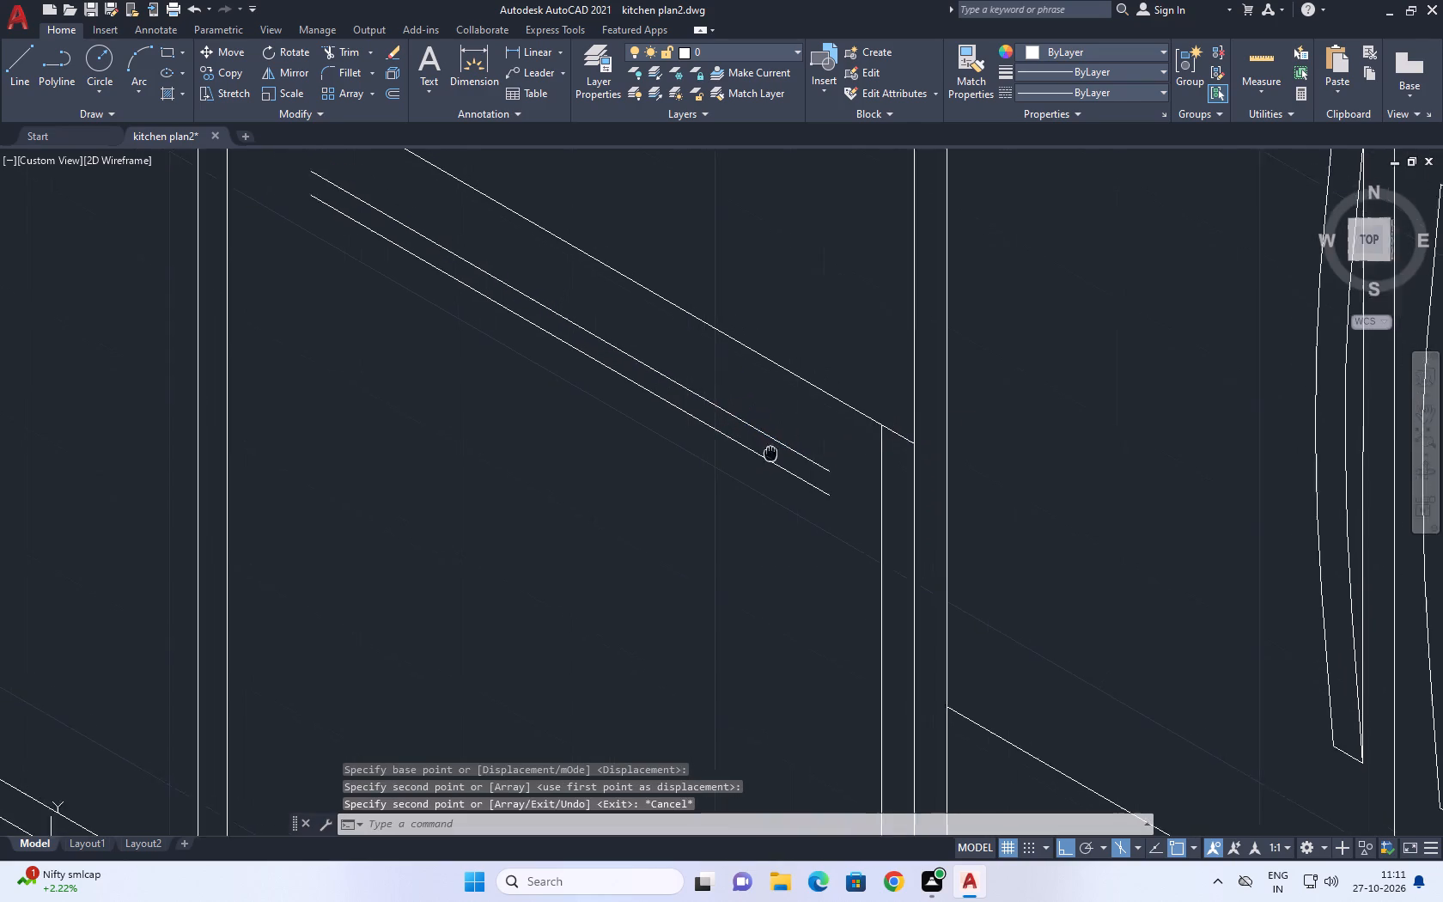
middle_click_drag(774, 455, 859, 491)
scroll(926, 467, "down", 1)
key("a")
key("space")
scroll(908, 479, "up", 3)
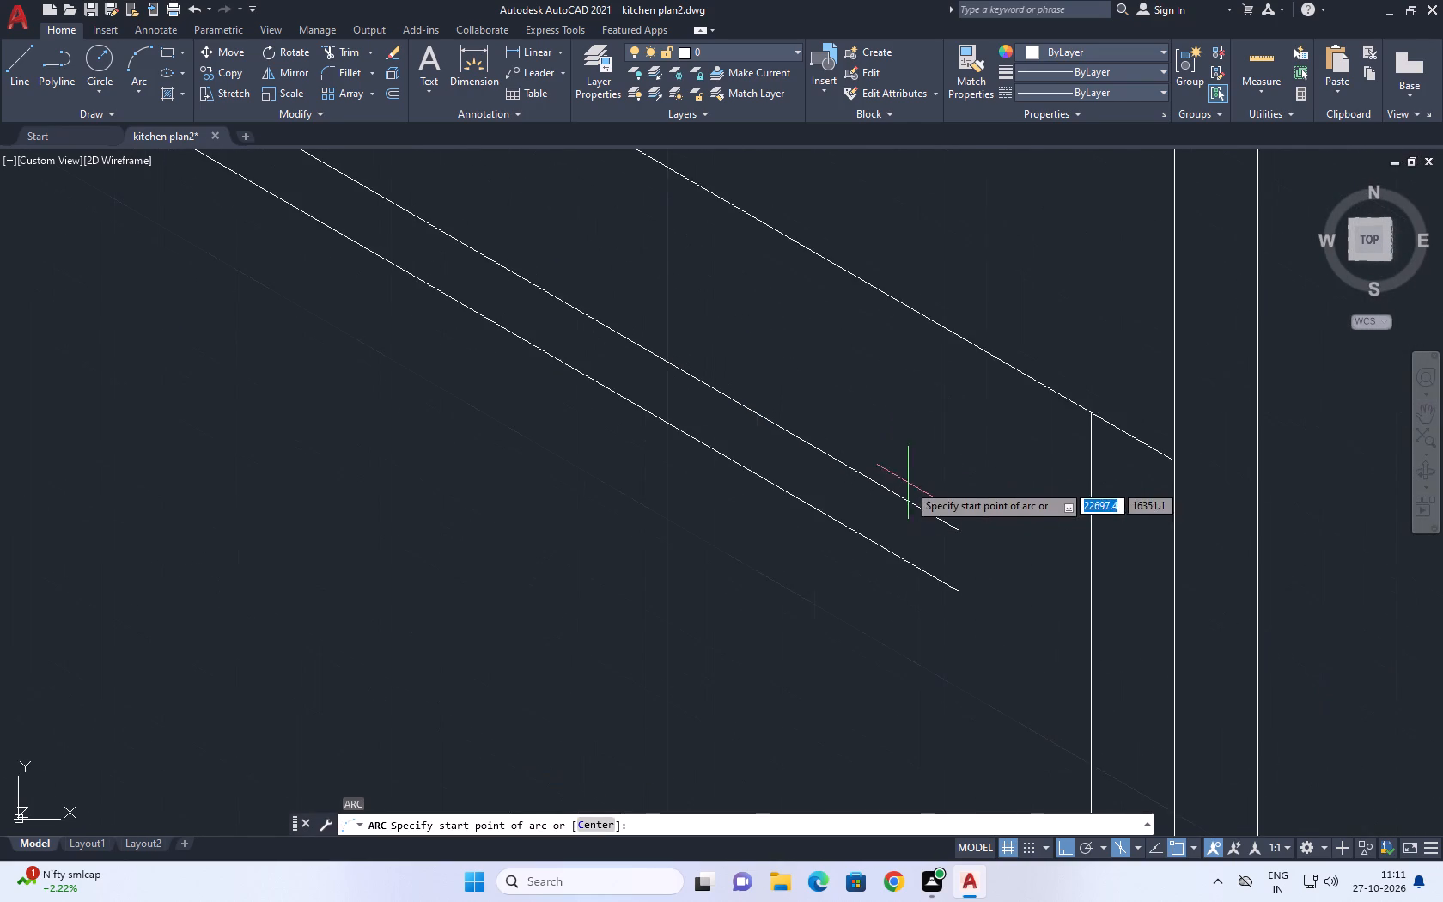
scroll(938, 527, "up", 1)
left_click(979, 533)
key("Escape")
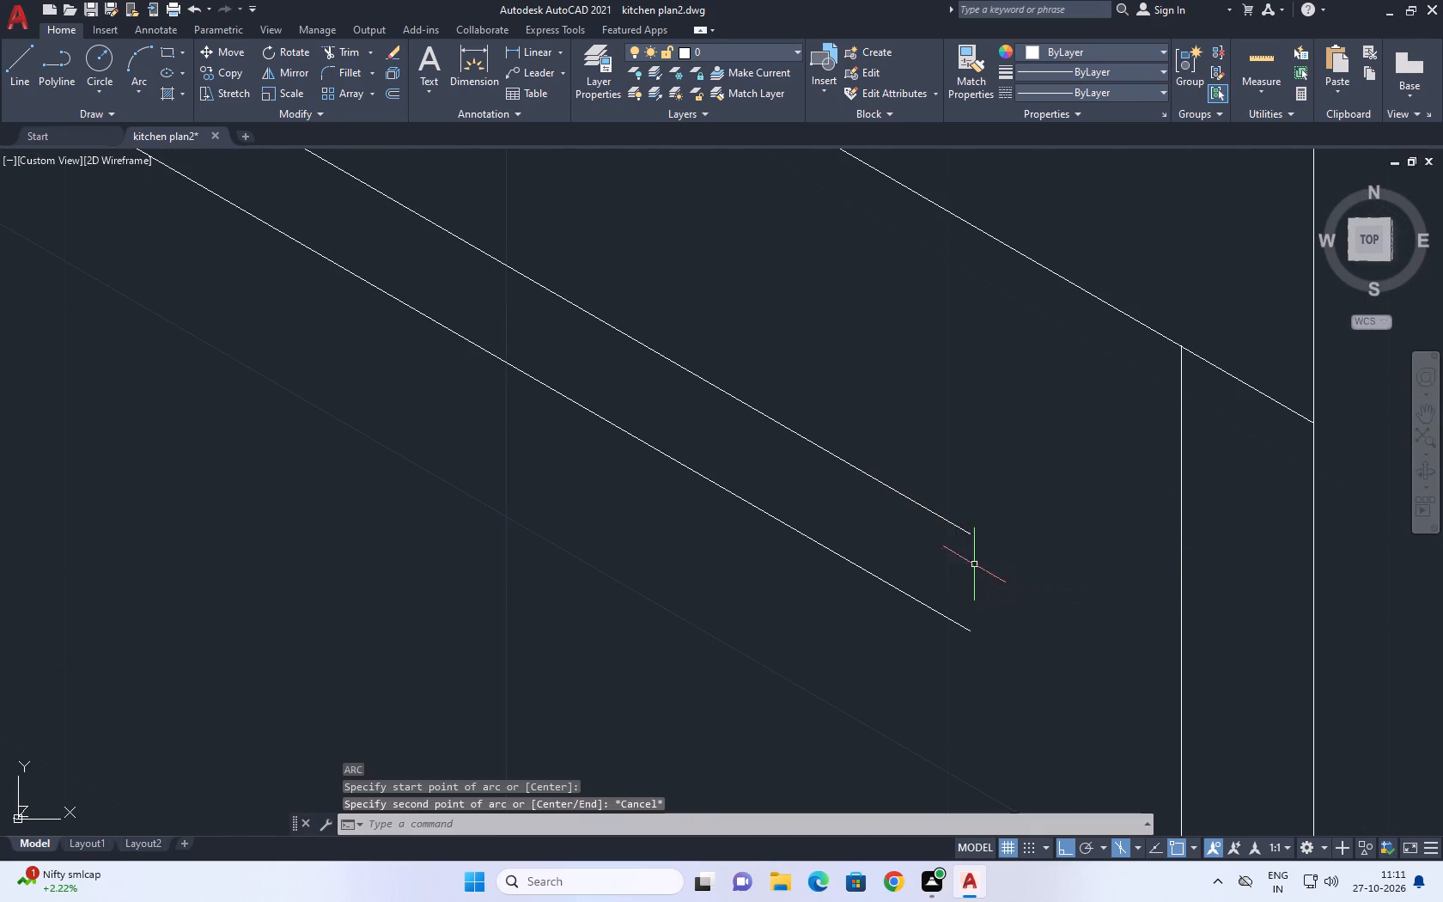
Draw a three-point arc with Ortho off, sagging just below the straight line pair on the wide front section.
key("a")
key("space")
scroll(947, 506, "down", 4)
left_click(635, 359)
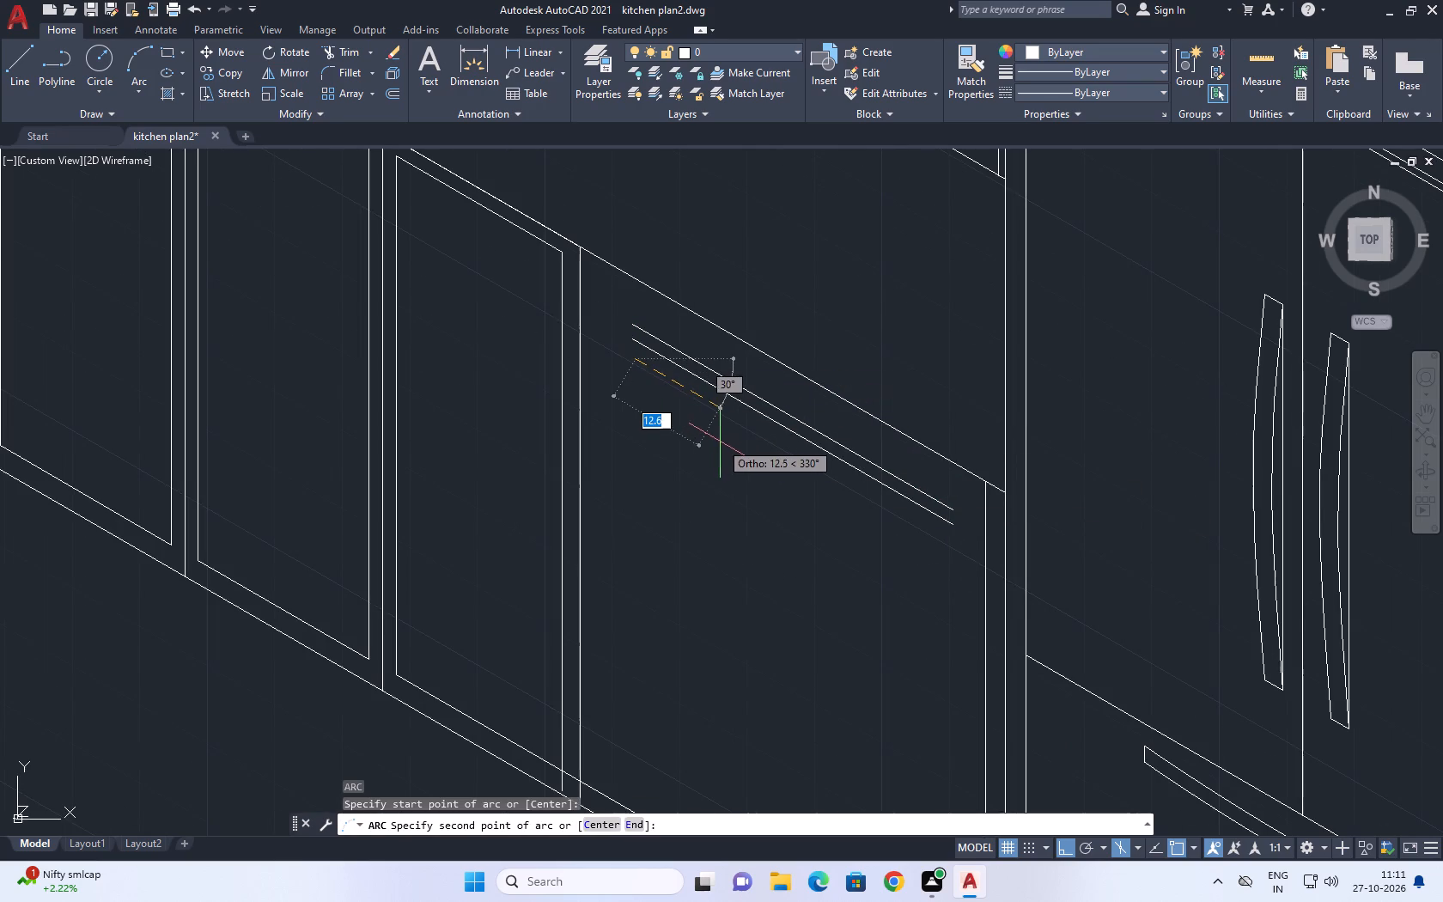
key("F8")
left_click(758, 444)
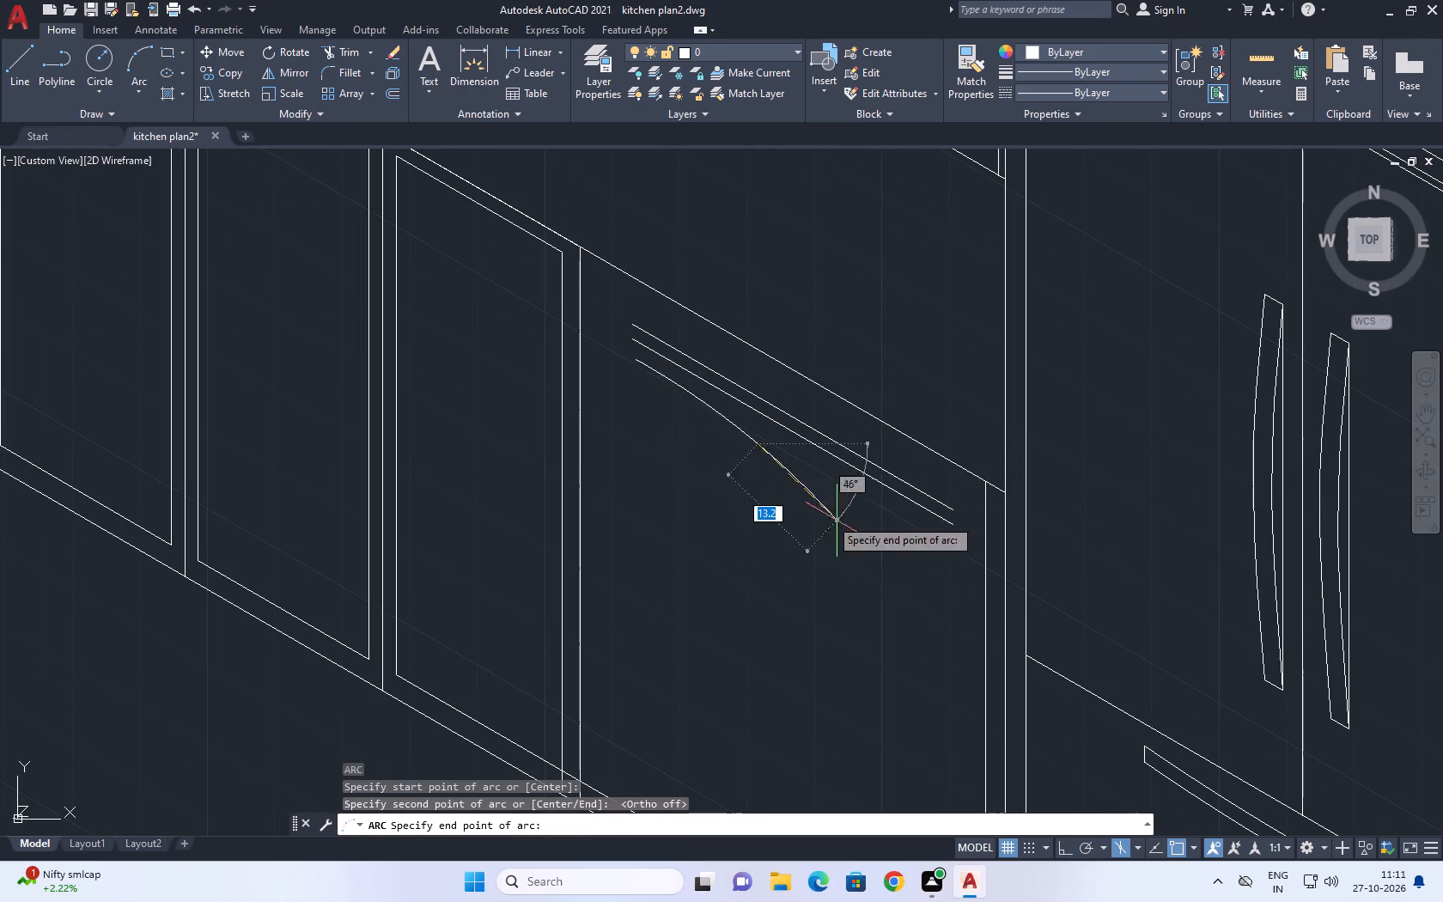
scroll(901, 527, "up", 3)
left_click(959, 496)
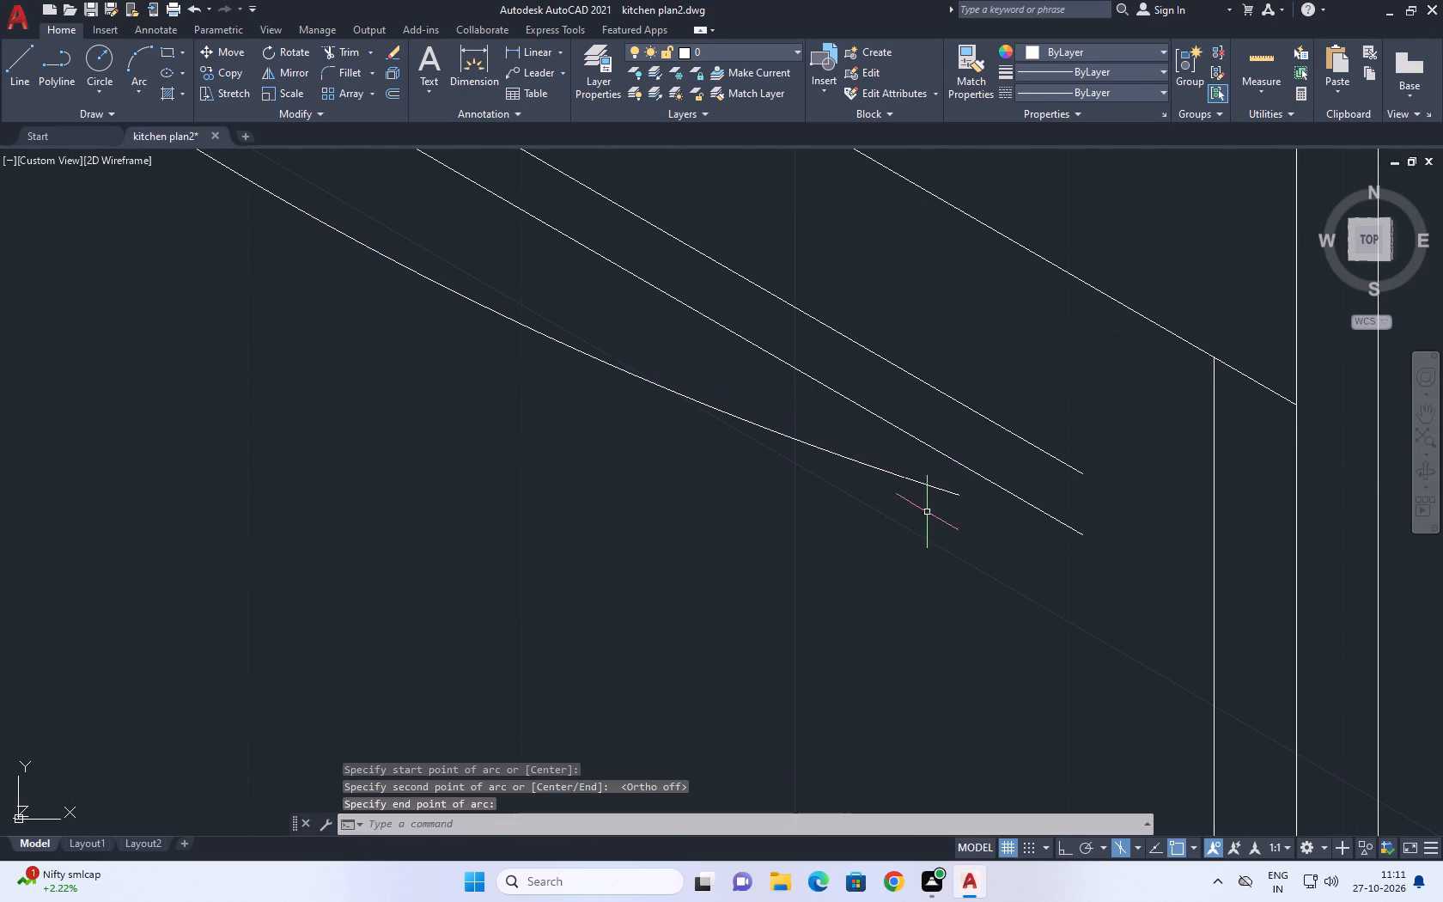
Copy the new arc a short distance down to form the second edge of the curved handle.
left_click(927, 479)
left_click(916, 496)
key("c")
type("o")
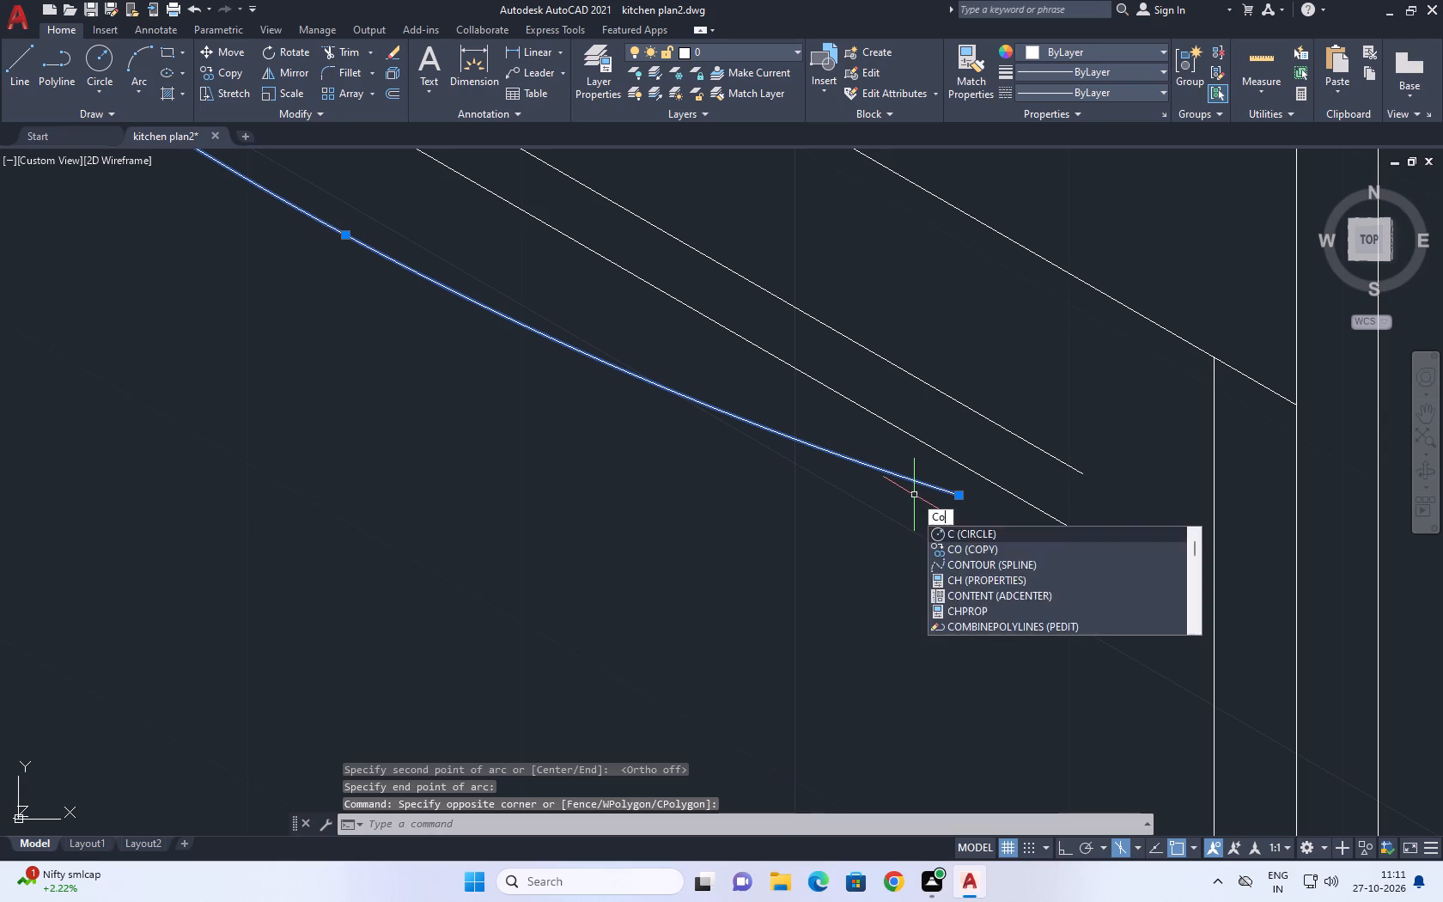
key("space")
left_click(914, 491)
left_click(910, 522)
key("Escape")
Erase the two straight parallel lines above the curved handle.
left_click(1052, 437)
left_click(1022, 528)
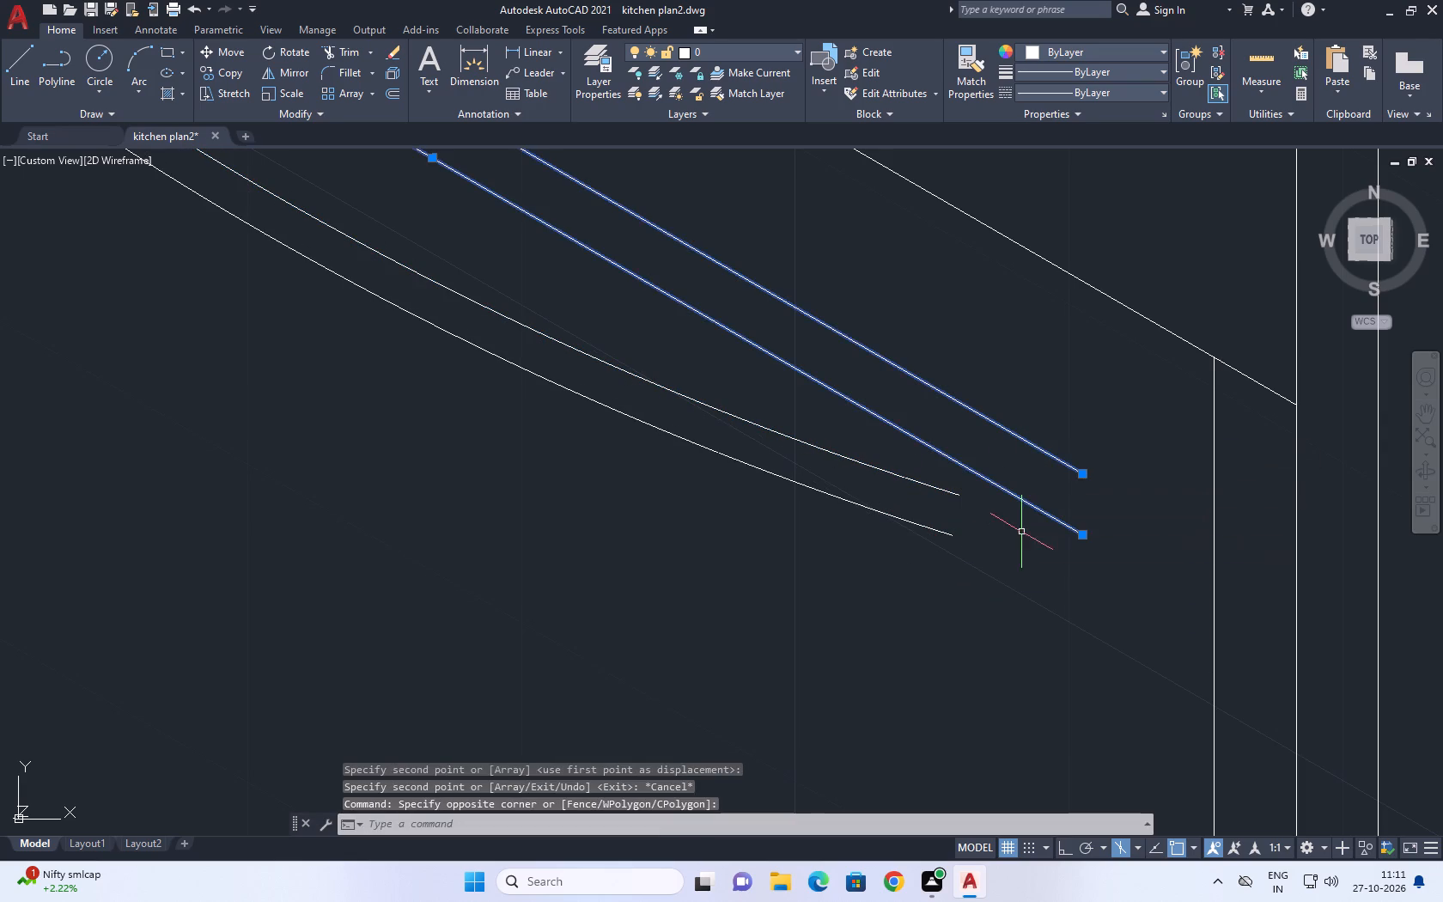
key("Delete")
Close the handle's upper end with a small outward-bulging three-point arc joining the two curved edges.
scroll(984, 521, "down", 4)
scroll(795, 429, "up", 3)
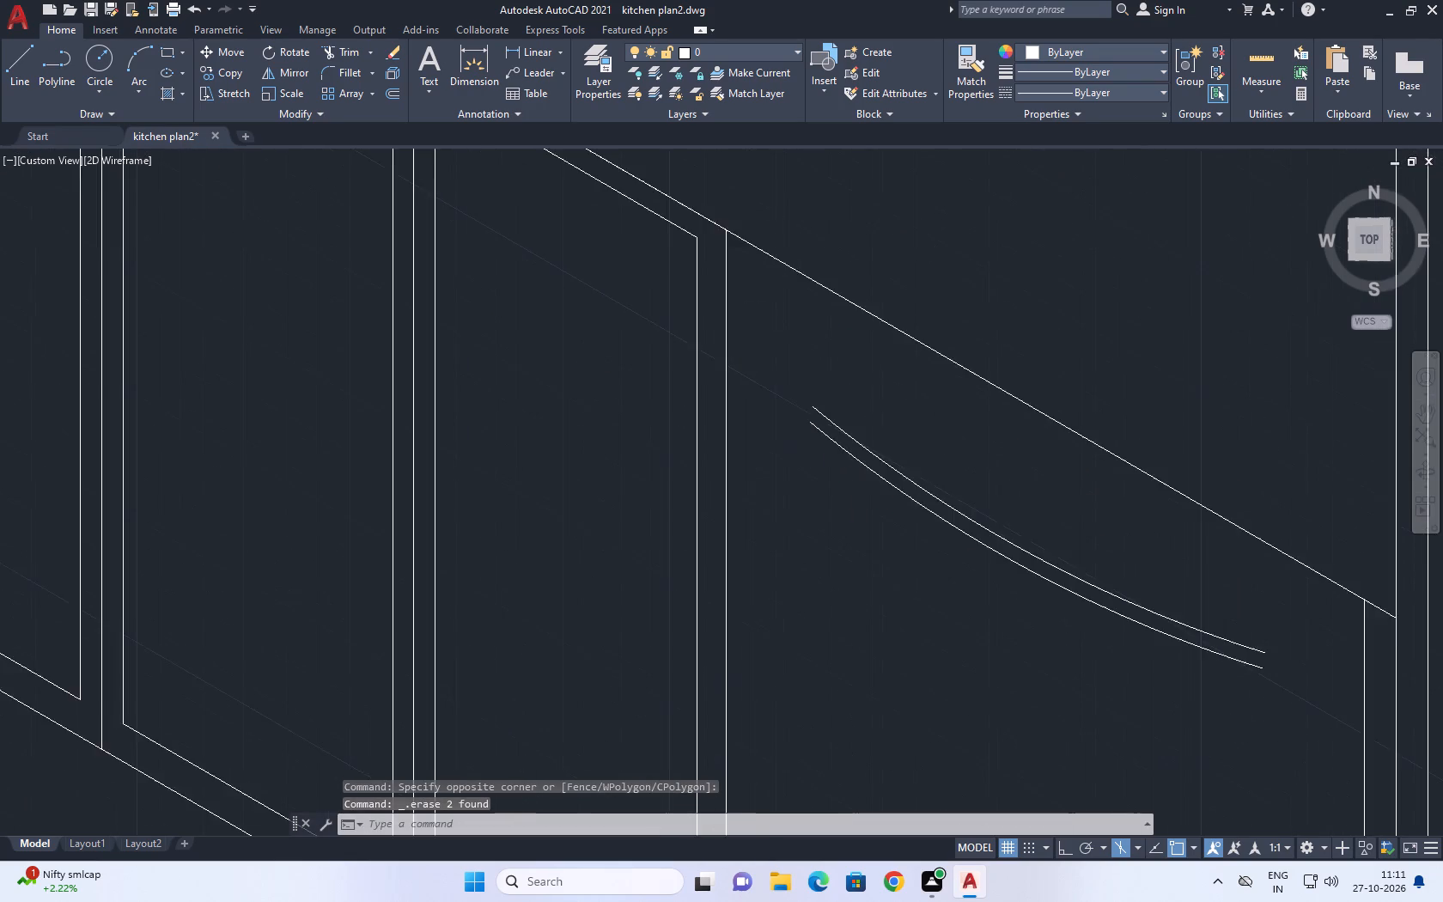
key("a")
key("space")
scroll(810, 421, "up", 2)
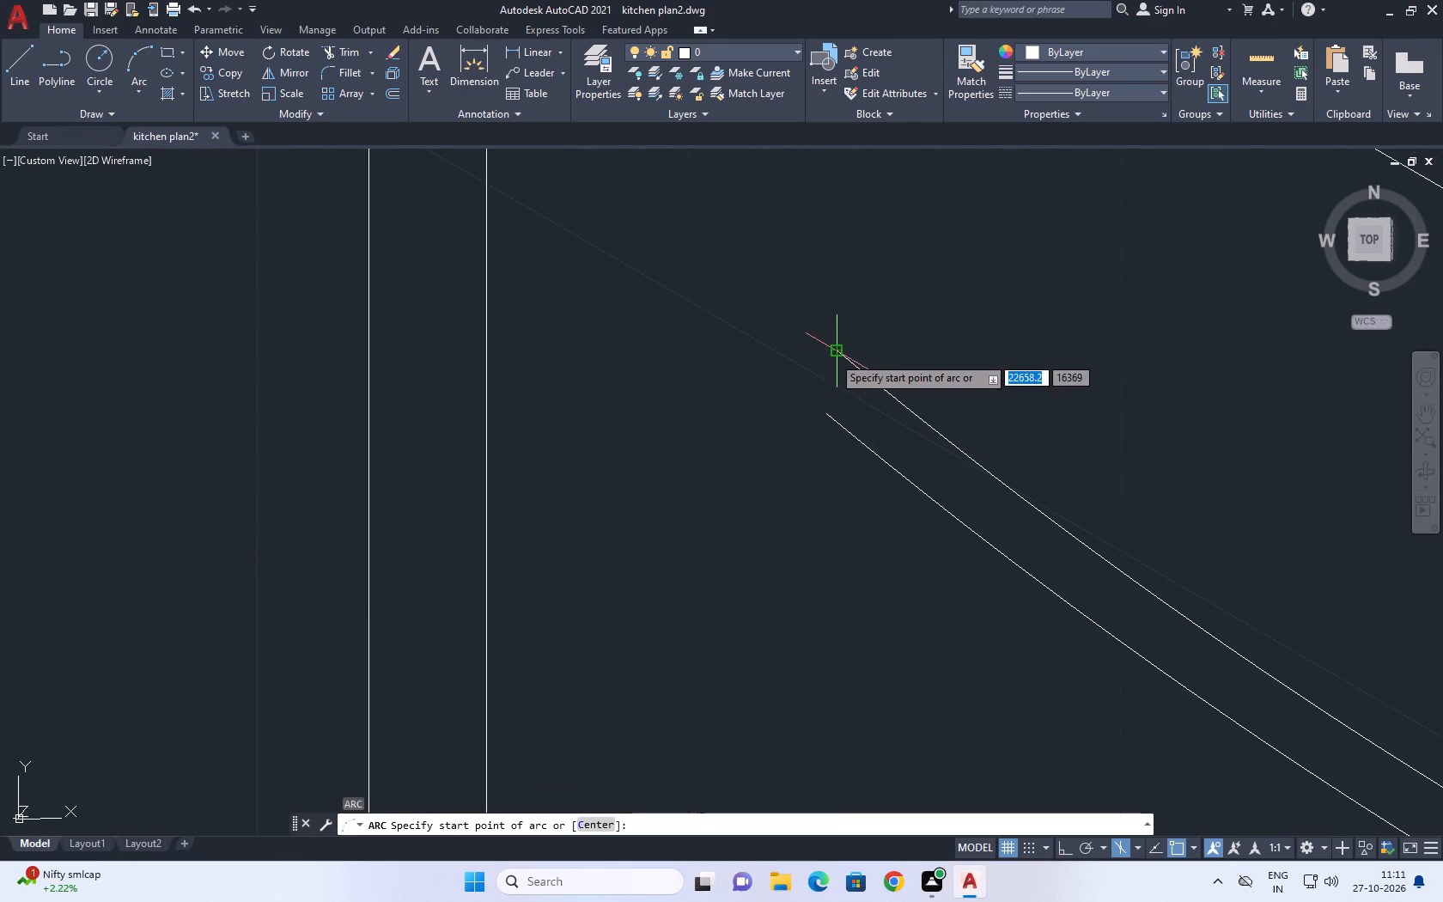
left_click(833, 356)
scroll(822, 369, "up", 3)
left_click(823, 381)
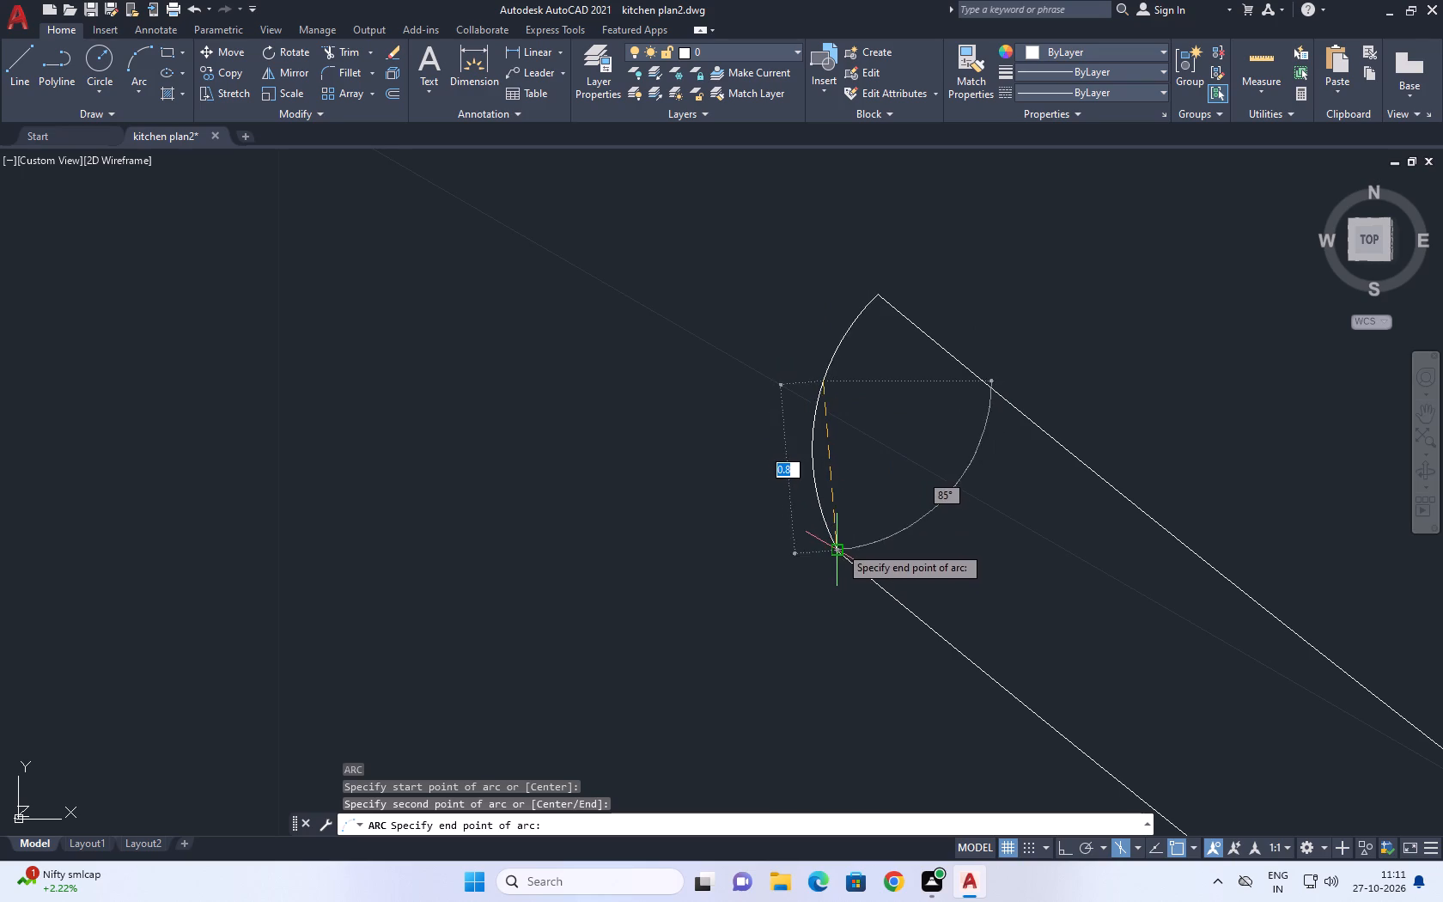
left_click(838, 545)
Close the handle's lower end with a small outward-bulging three-point arc joining the two curved edges.
scroll(862, 460, "down", 6)
middle_click_drag(968, 536, 758, 470)
key("space")
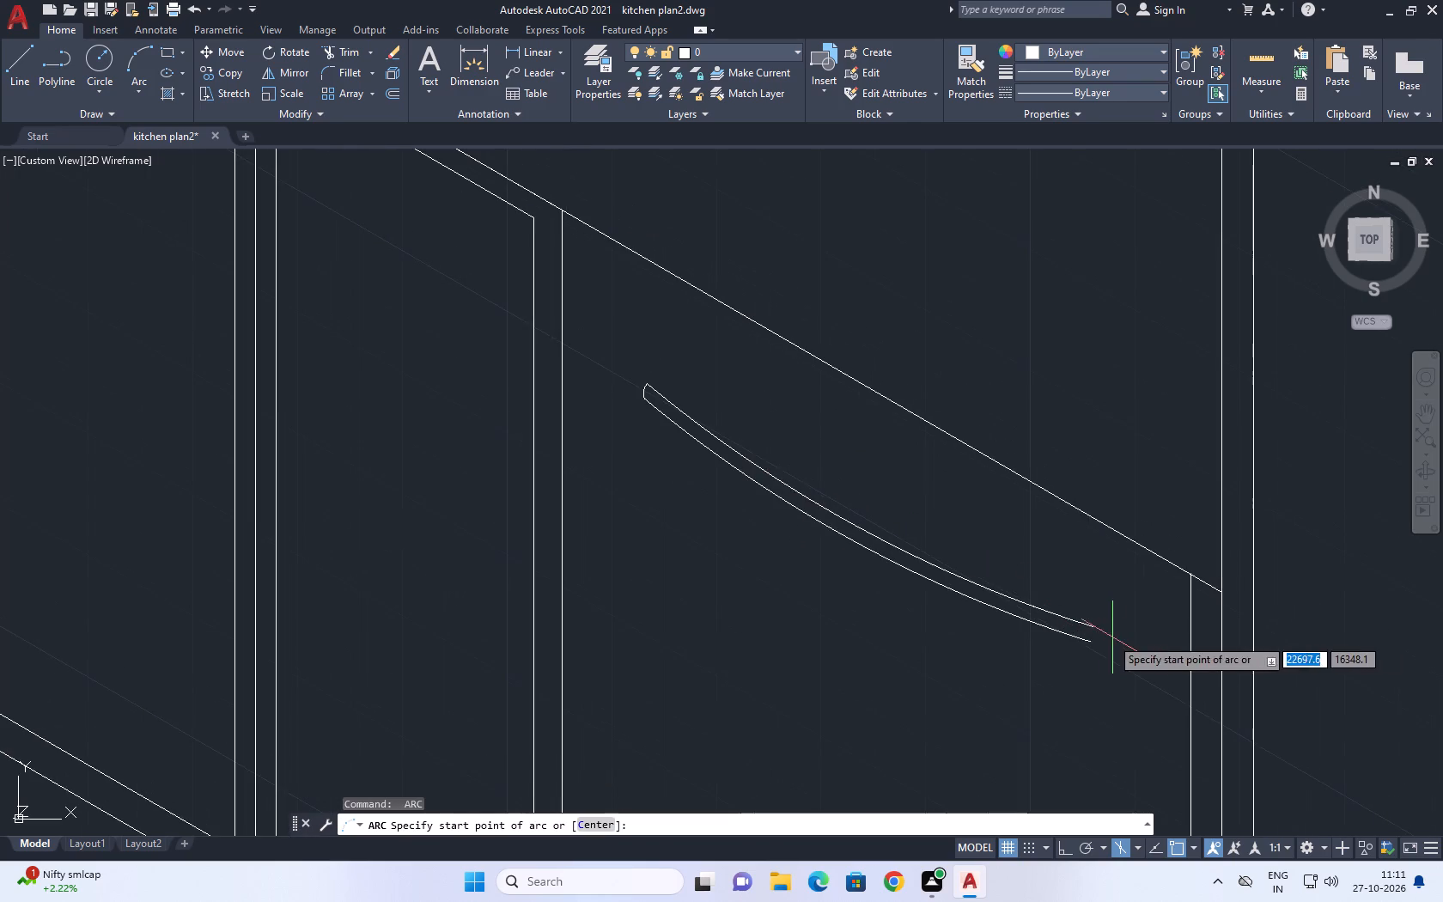
scroll(1103, 638, "up", 5)
left_click(997, 565)
left_click(1029, 628)
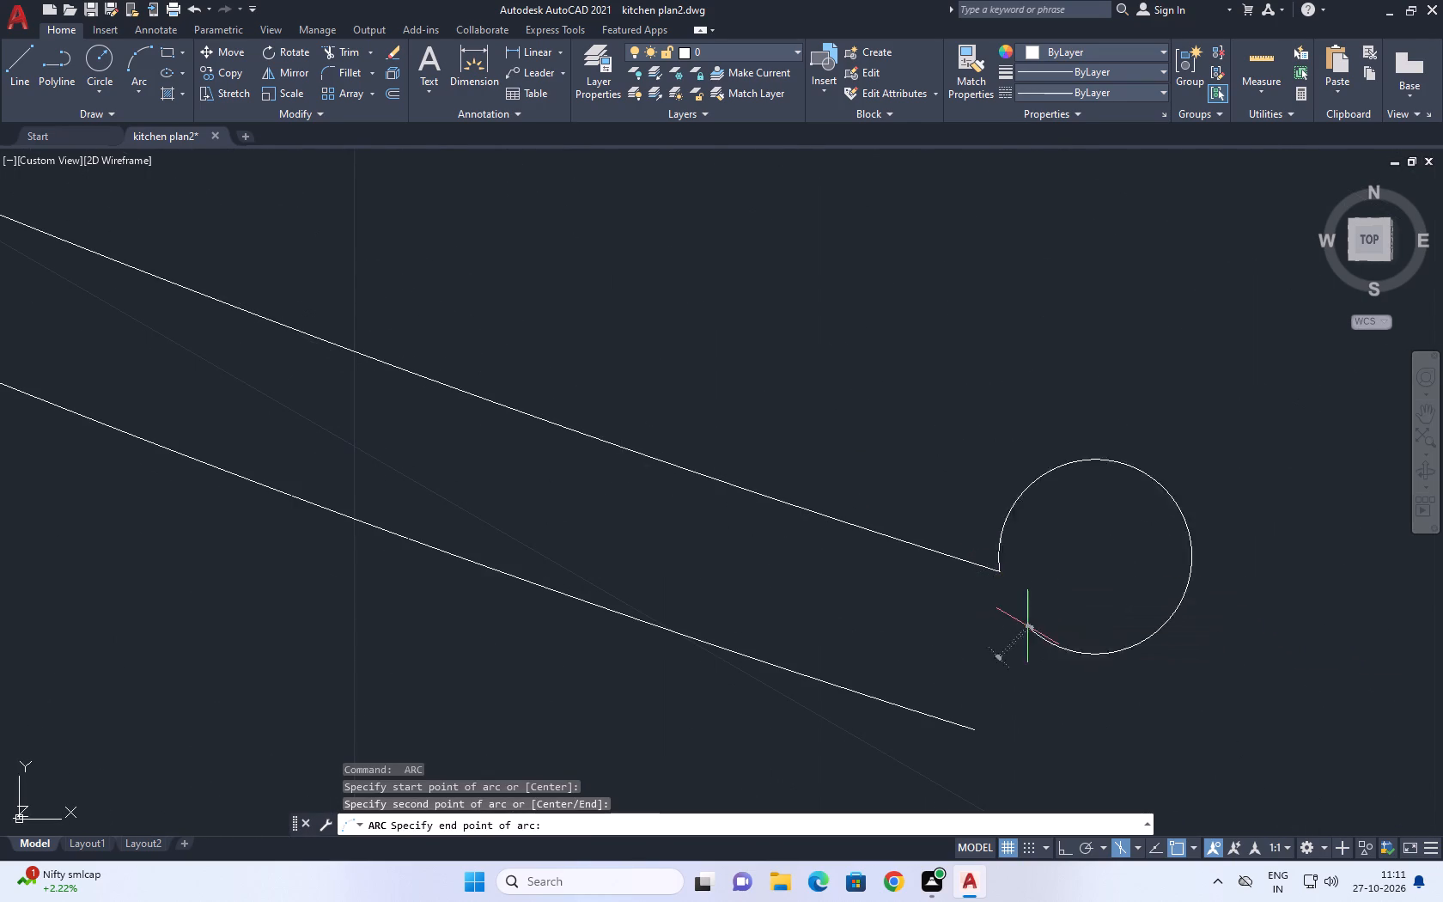
left_click(977, 731)
scroll(882, 555, "down", 3)
scroll(926, 604, "up", 2)
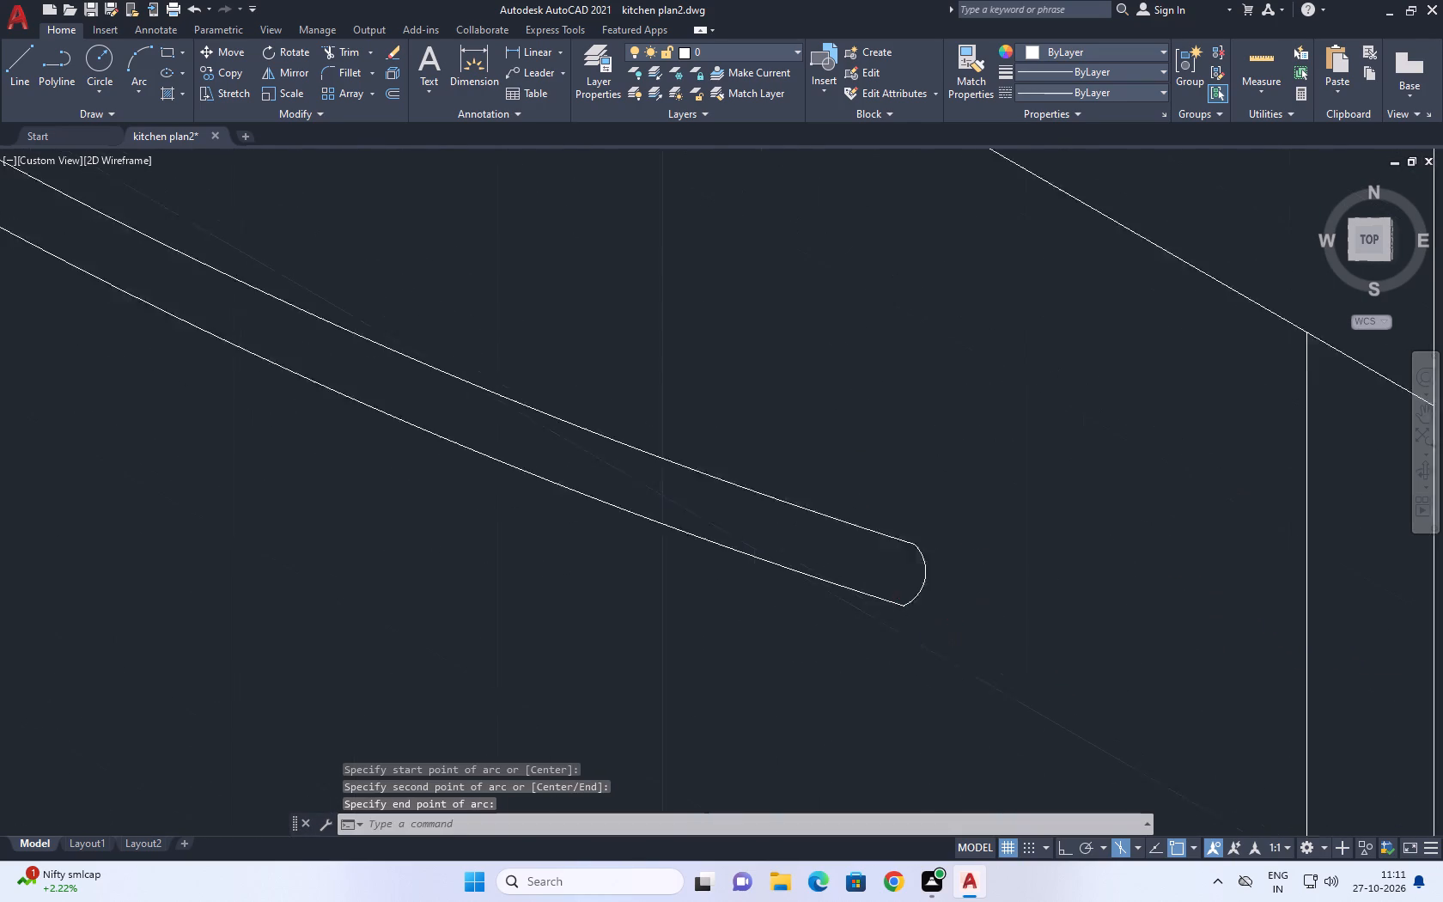
Flatten the lower end cap arc by stretching its midpoint slightly inward.
scroll(924, 601, "up", 1)
left_click_drag(951, 560, 931, 559)
left_click(849, 532)
left_click(923, 541)
left_click(906, 541)
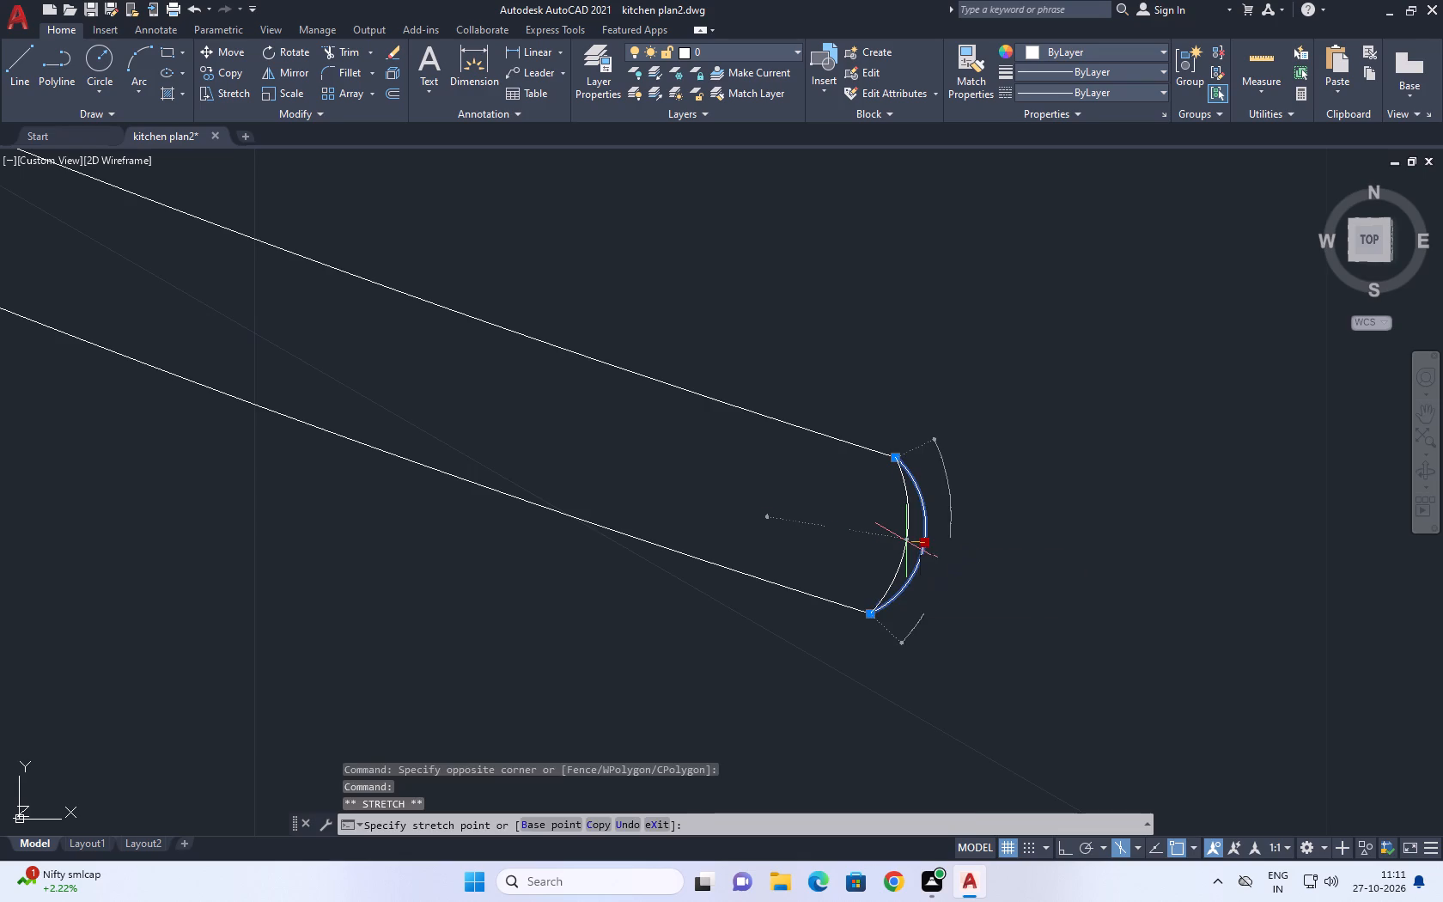
key("Escape")
Trim the frame lines at the bottom of the divider between the third door panel and the wide section.
scroll(809, 495, "down", 5)
middle_click_drag(493, 412, 592, 449)
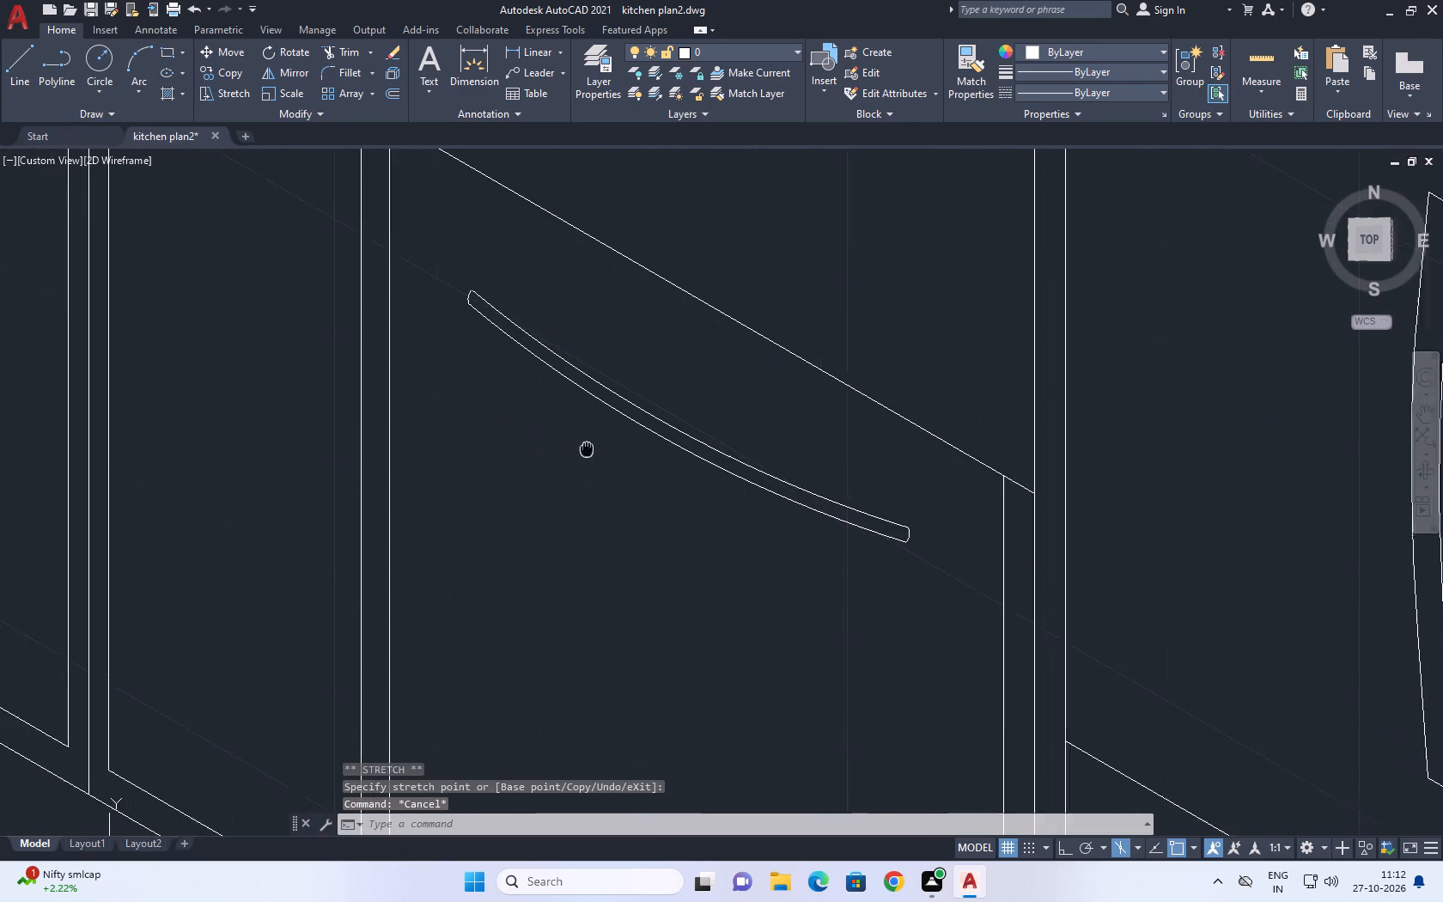
middle_click_drag(592, 449, 637, 377)
scroll(670, 446, "down", 4)
middle_click_drag(664, 560, 683, 545)
scroll(677, 512, "up", 3)
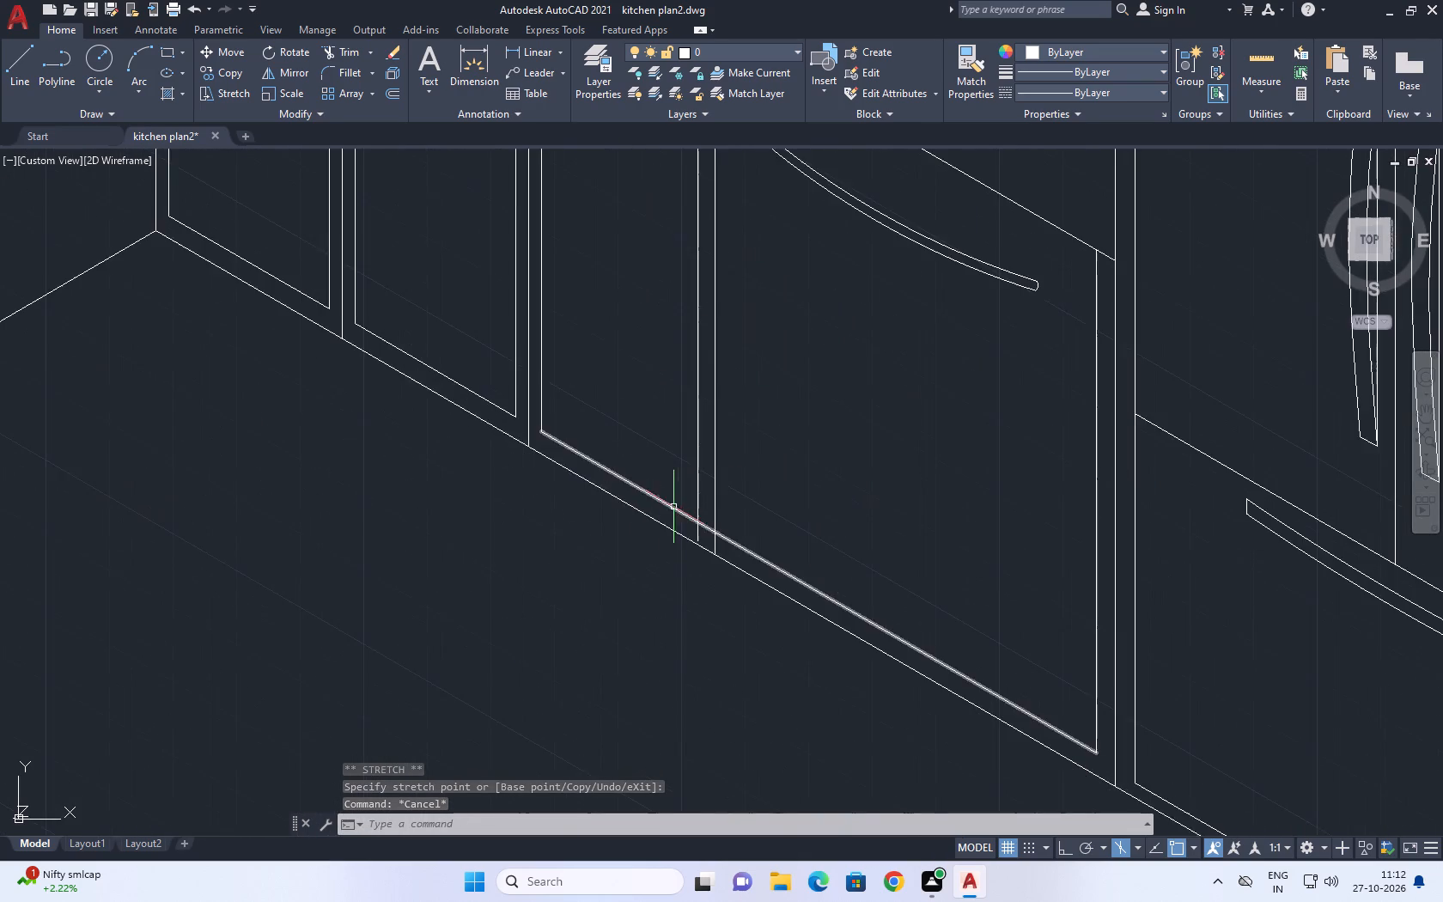
middle_click_drag(661, 497, 733, 512)
type("tr")
key("space")
scroll(752, 558, "up", 4)
left_click(894, 448)
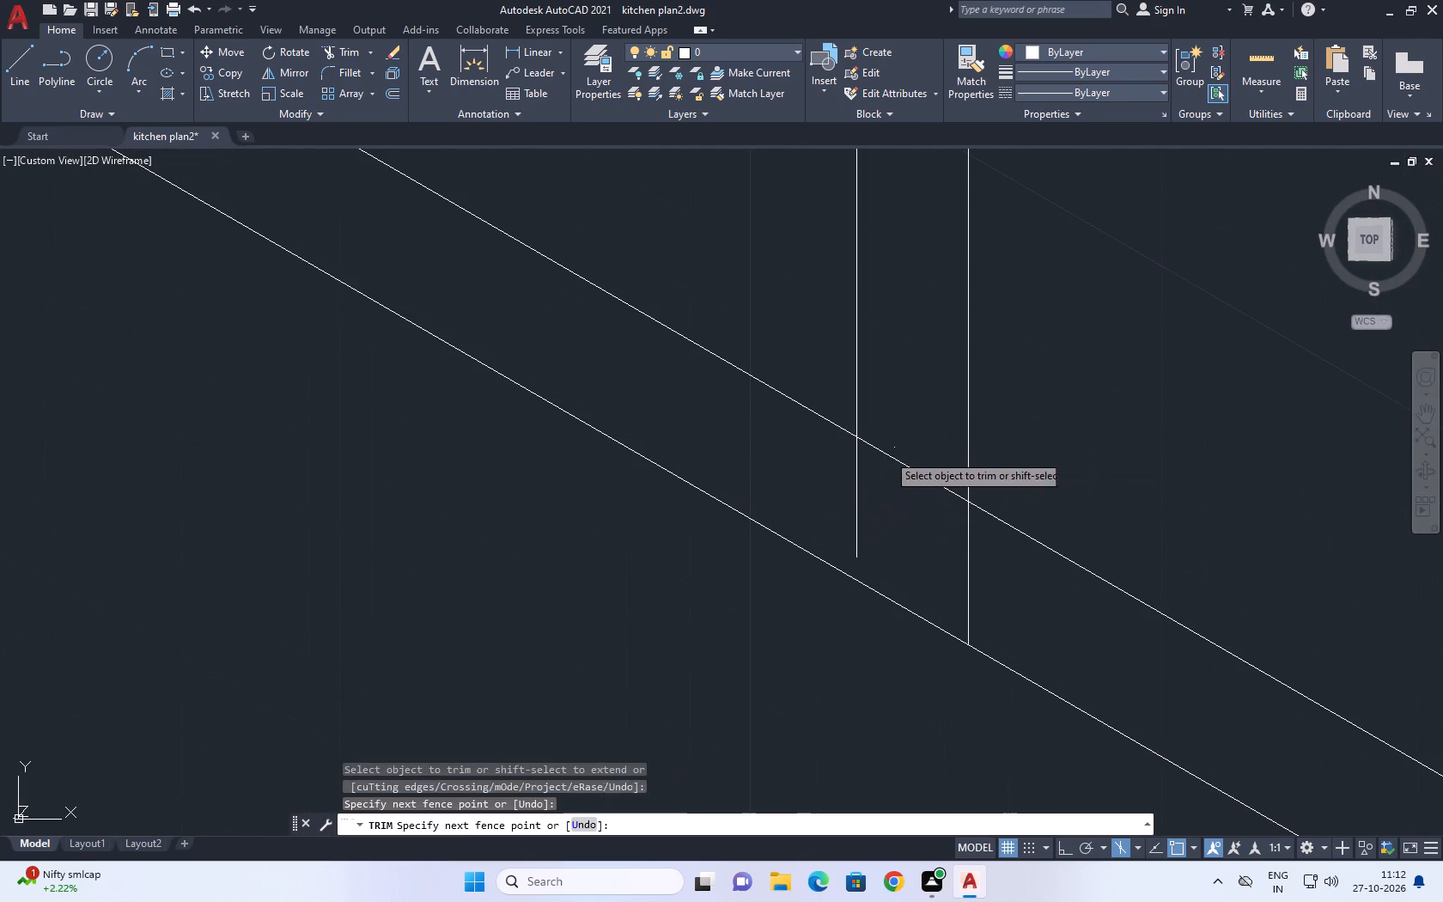
left_click(823, 481)
left_click(914, 540)
left_click(1032, 606)
scroll(976, 547, "down", 7)
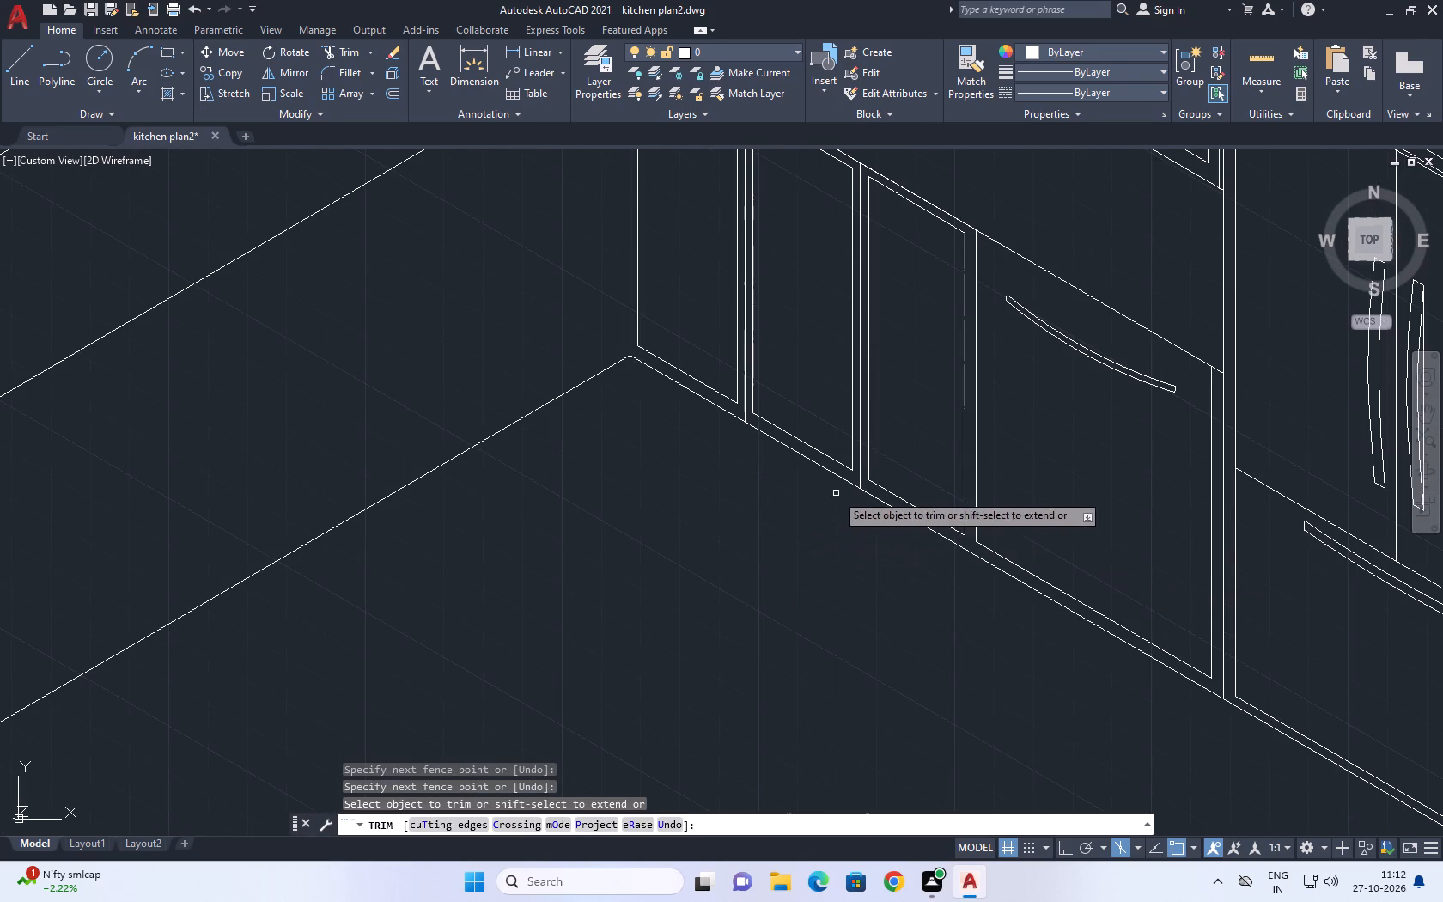
key("Escape")
Extend the divider line beside the wide section down to the bottom edge of the base cabinet front.
scroll(982, 526, "down", 2)
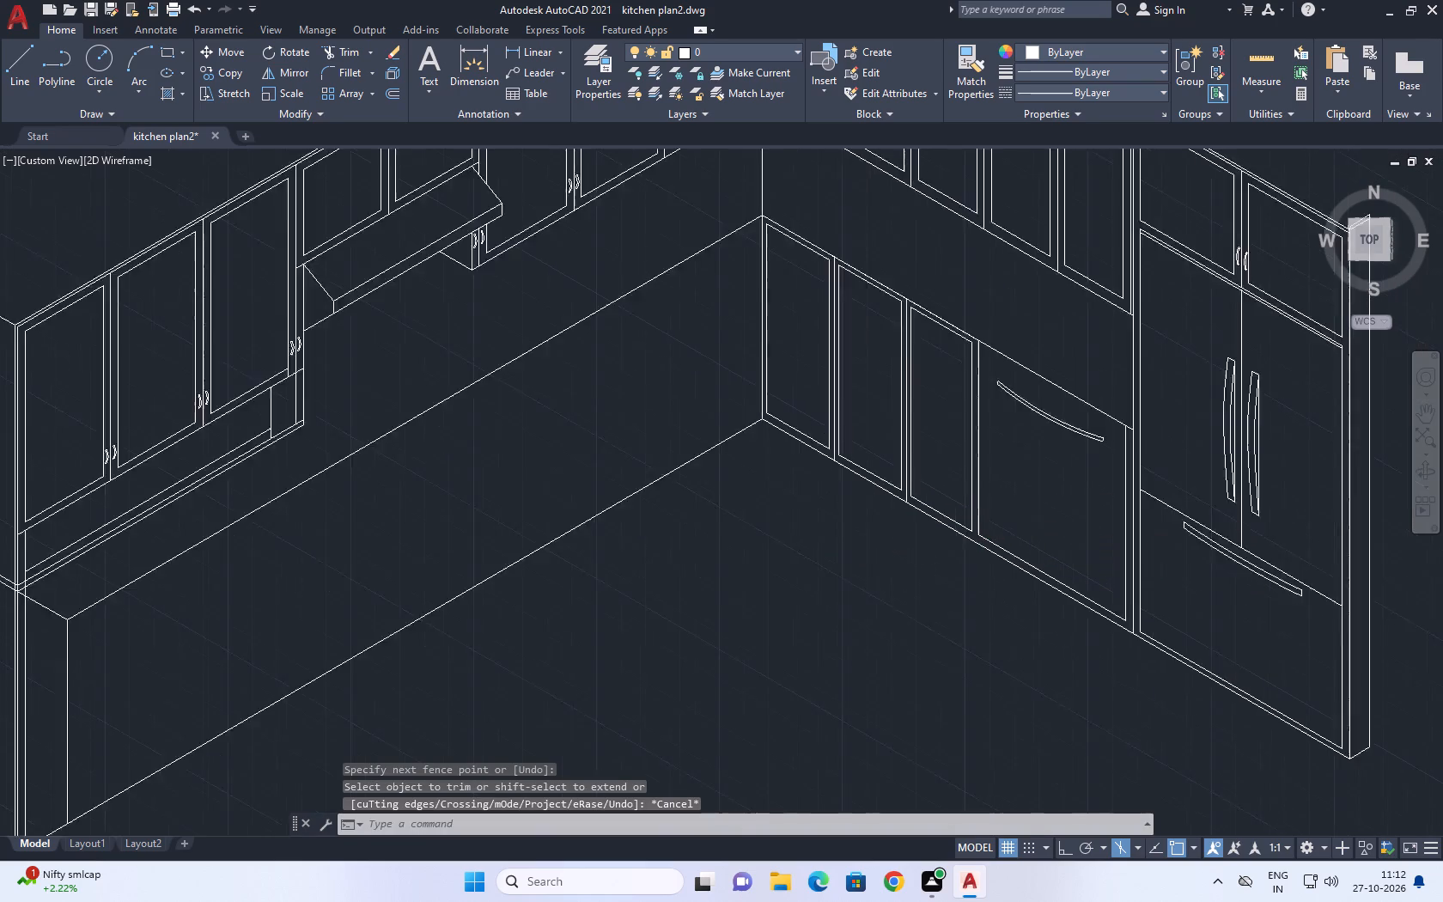
scroll(975, 544, "up", 1)
middle_click_drag(972, 541, 973, 568)
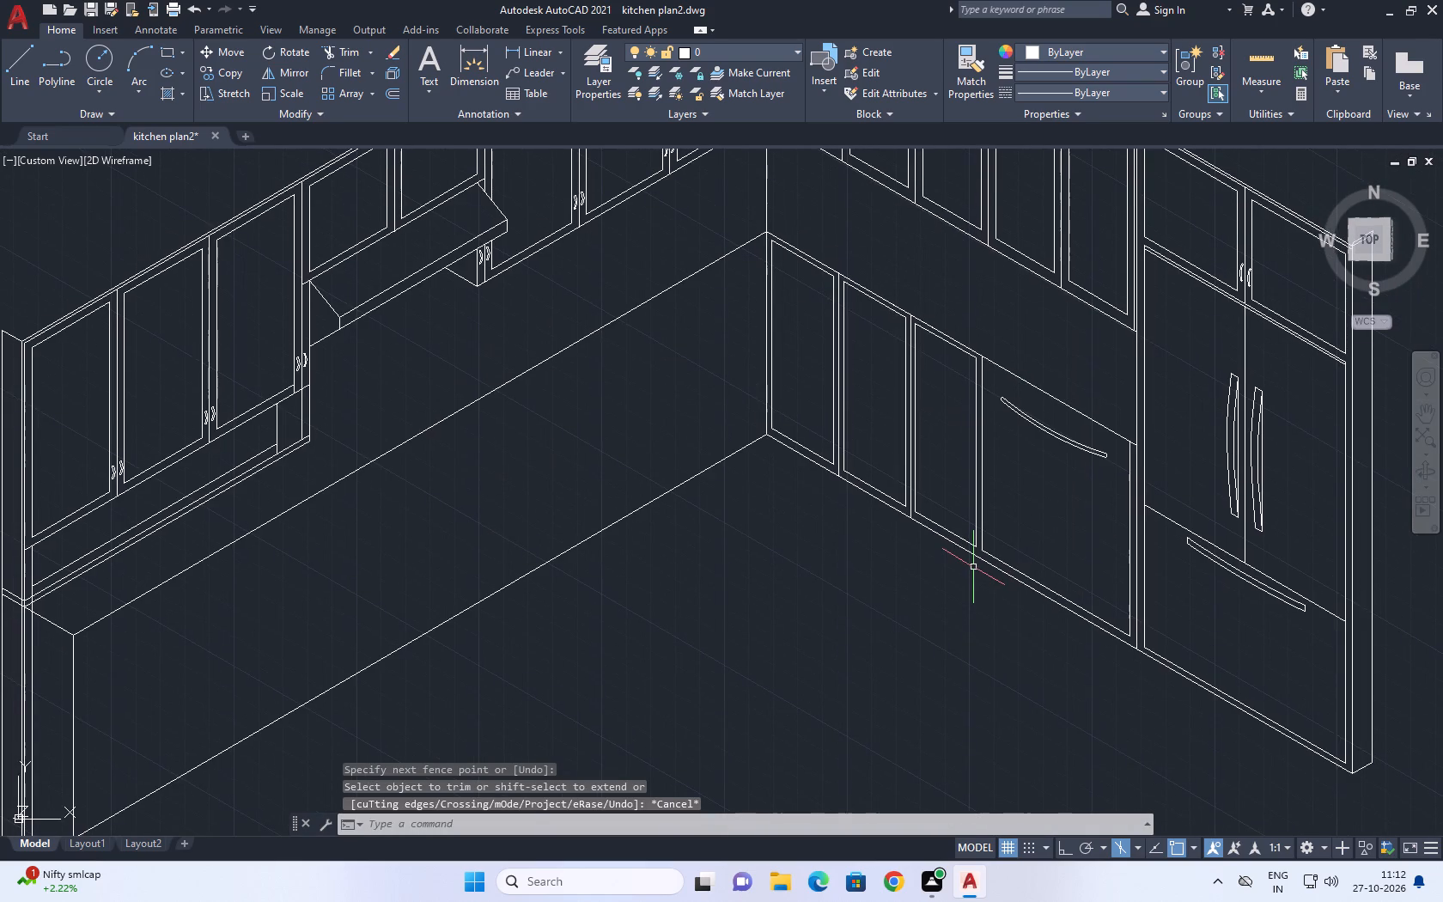
scroll(972, 562, "up", 1)
key("e")
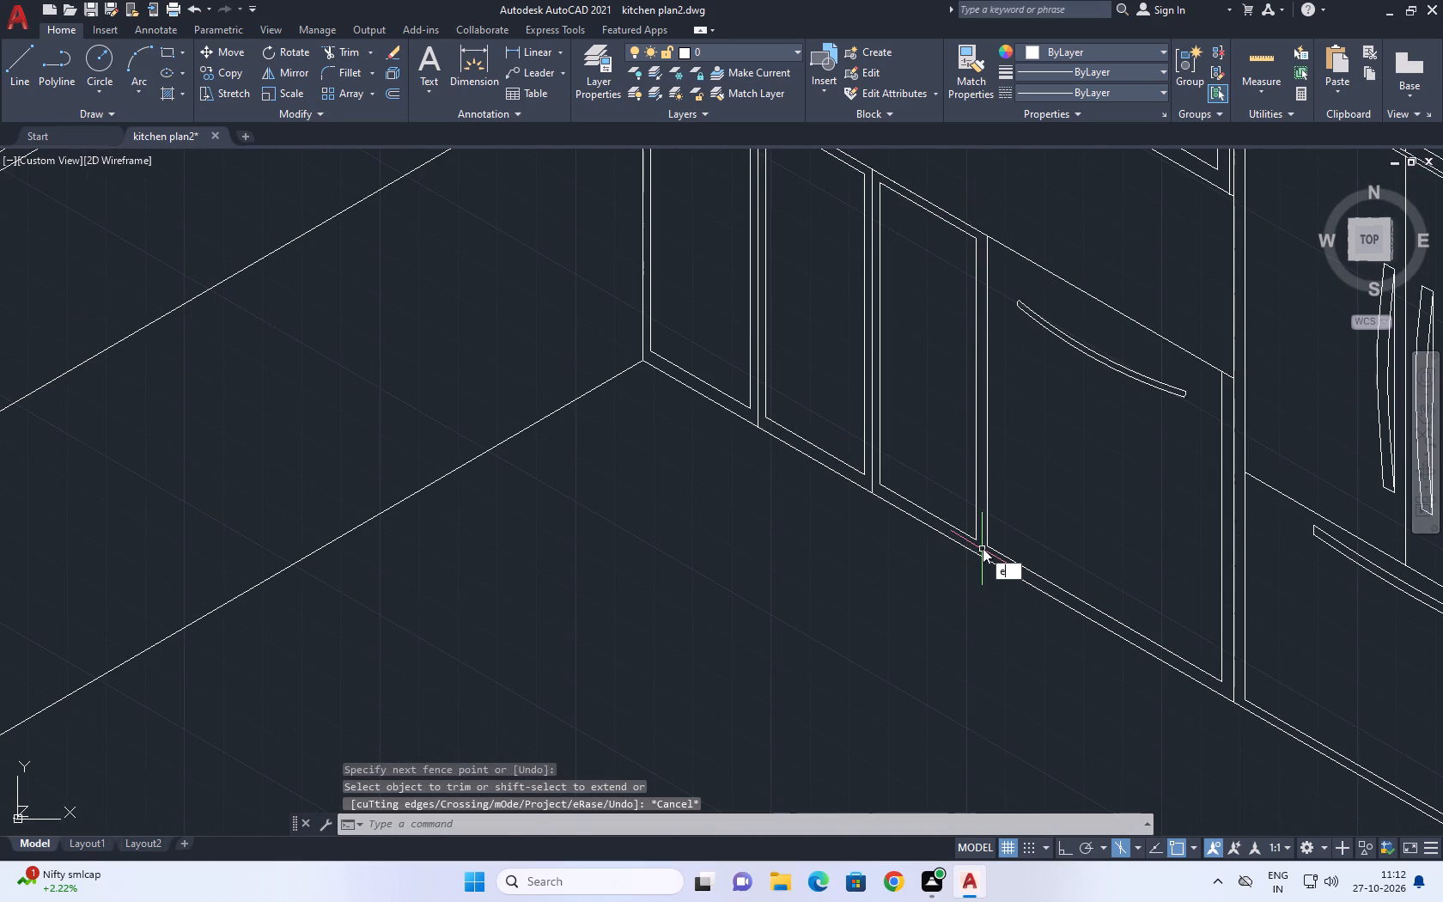
key("x")
key("space")
left_click(986, 542)
key("Escape")
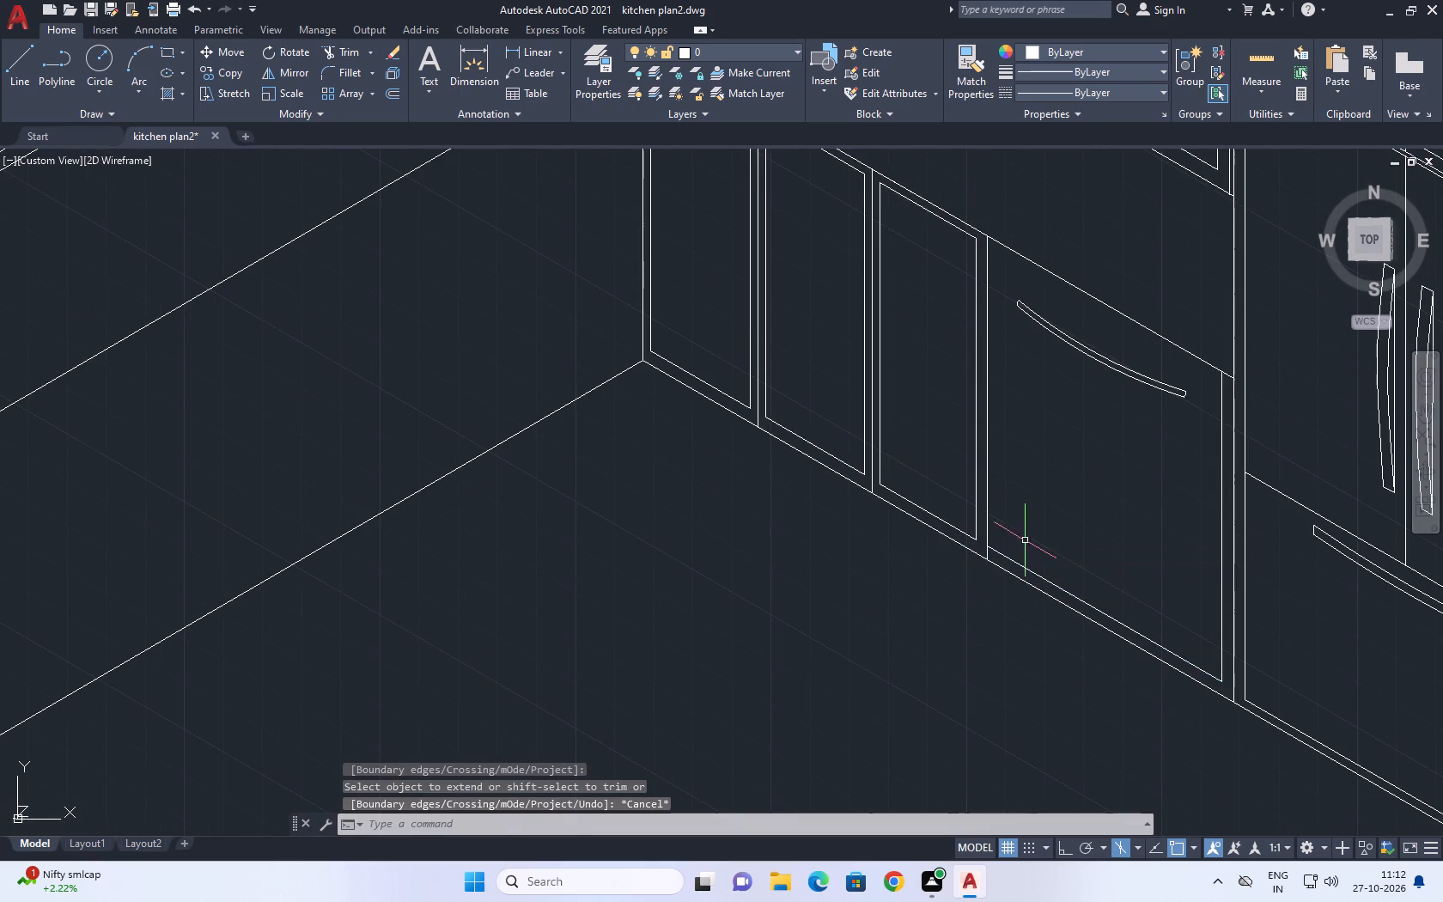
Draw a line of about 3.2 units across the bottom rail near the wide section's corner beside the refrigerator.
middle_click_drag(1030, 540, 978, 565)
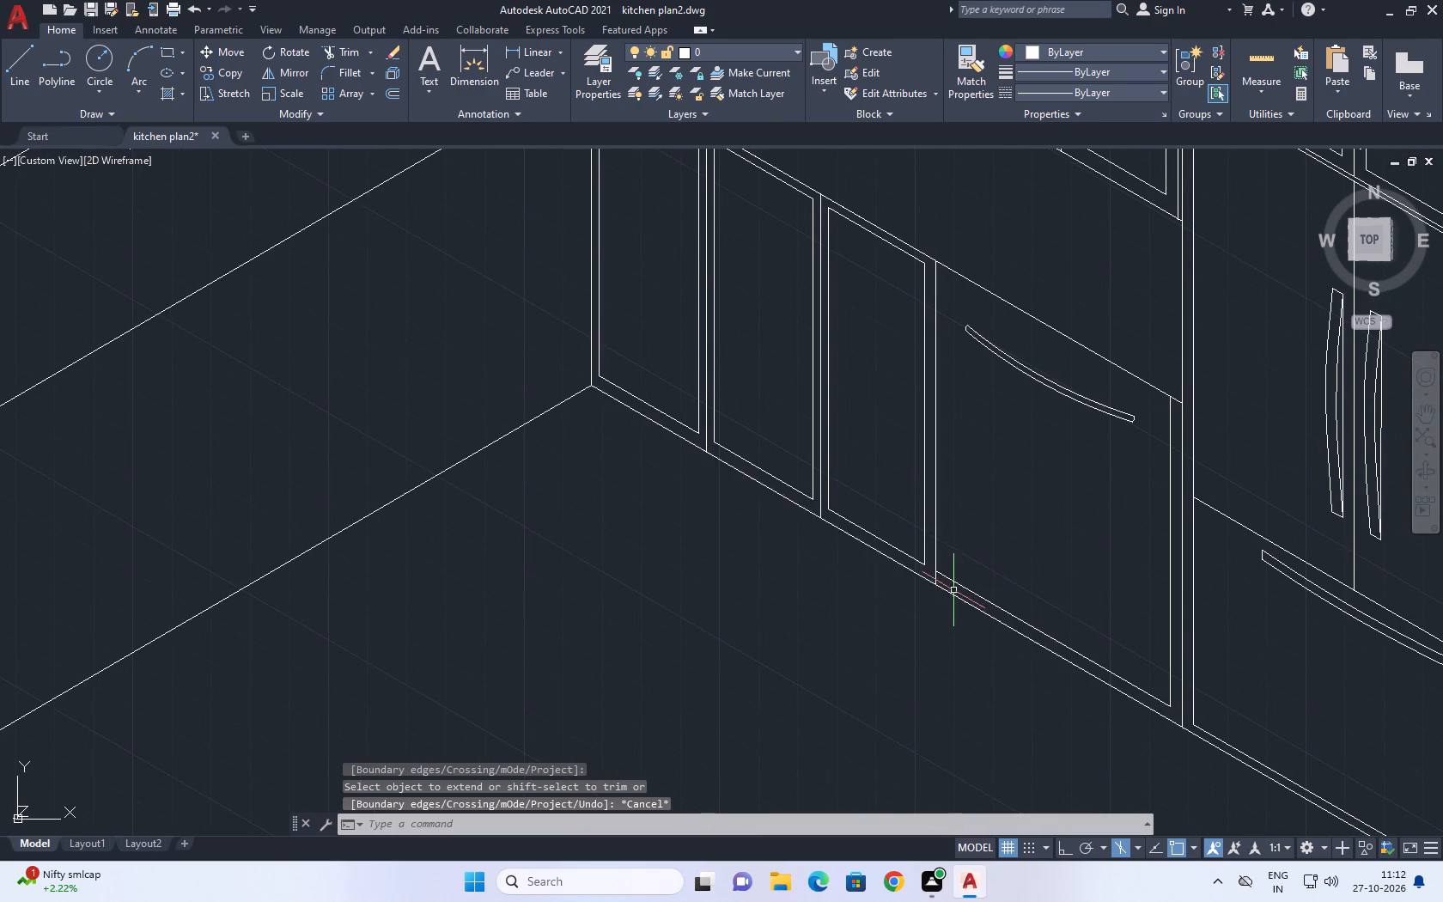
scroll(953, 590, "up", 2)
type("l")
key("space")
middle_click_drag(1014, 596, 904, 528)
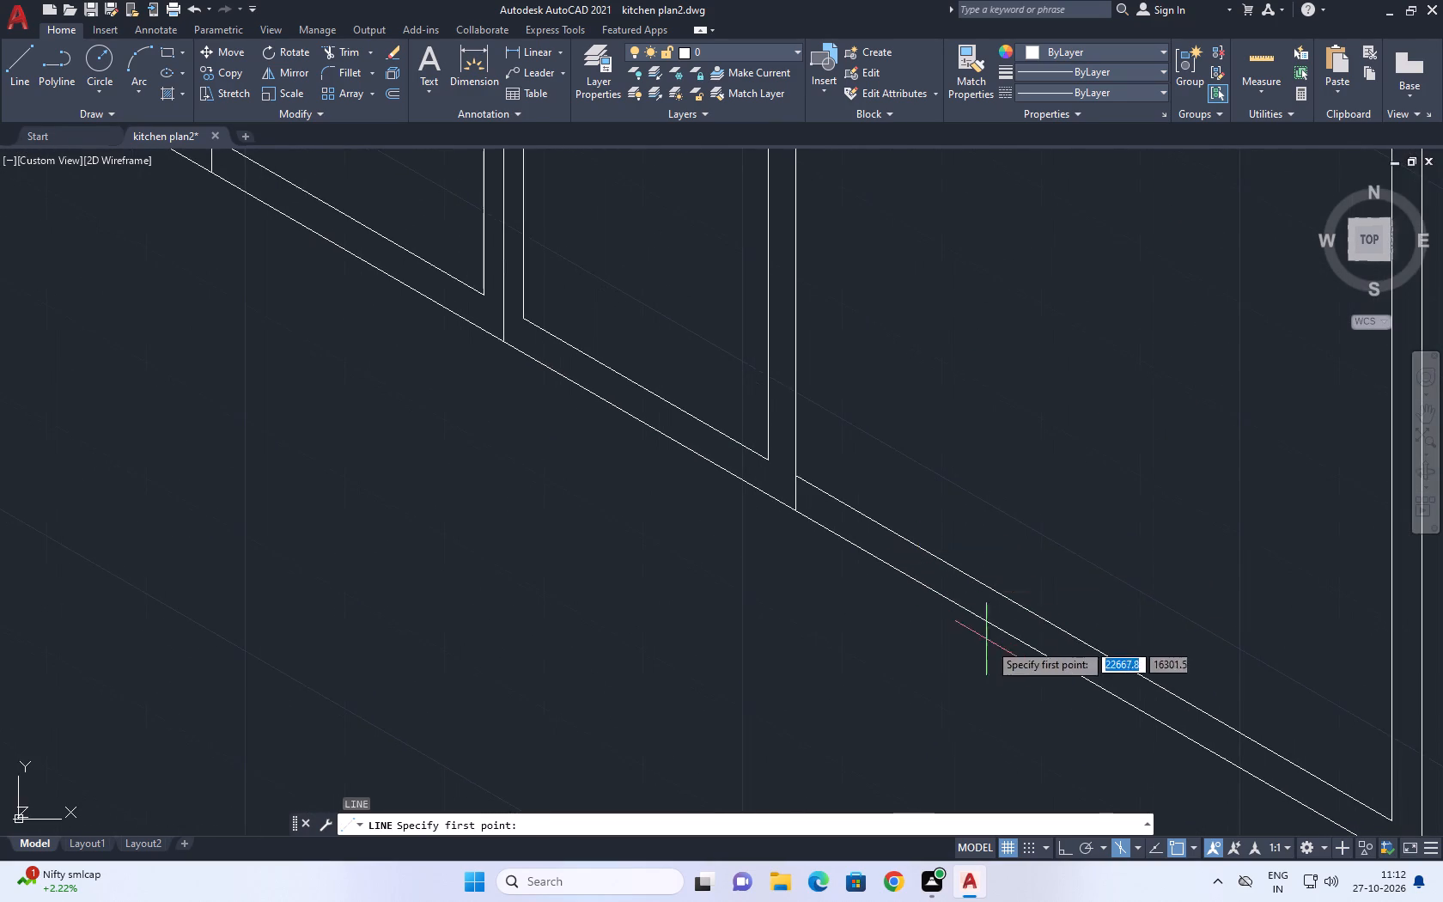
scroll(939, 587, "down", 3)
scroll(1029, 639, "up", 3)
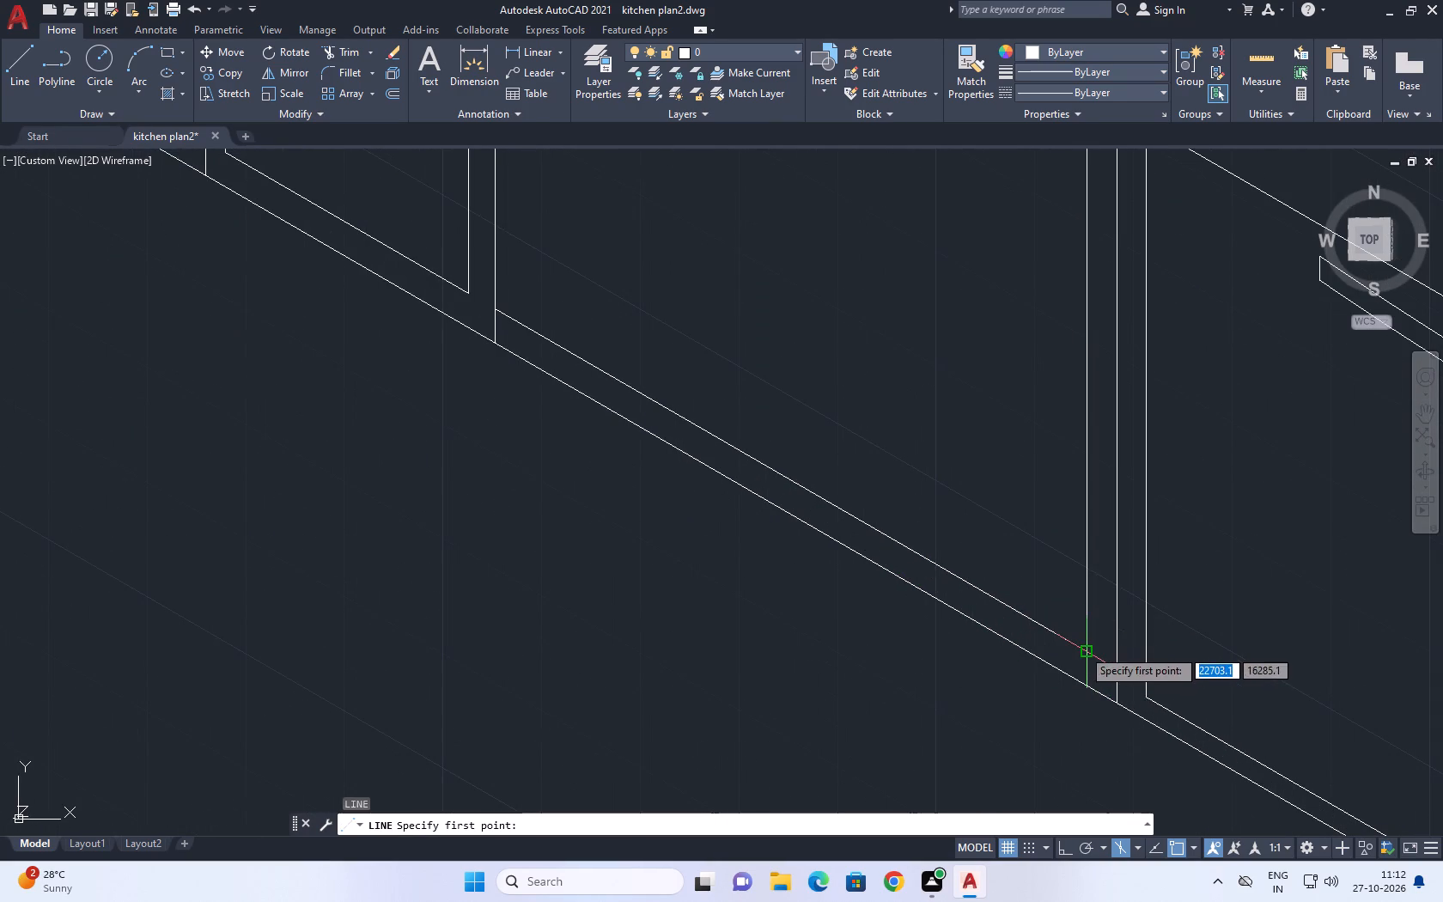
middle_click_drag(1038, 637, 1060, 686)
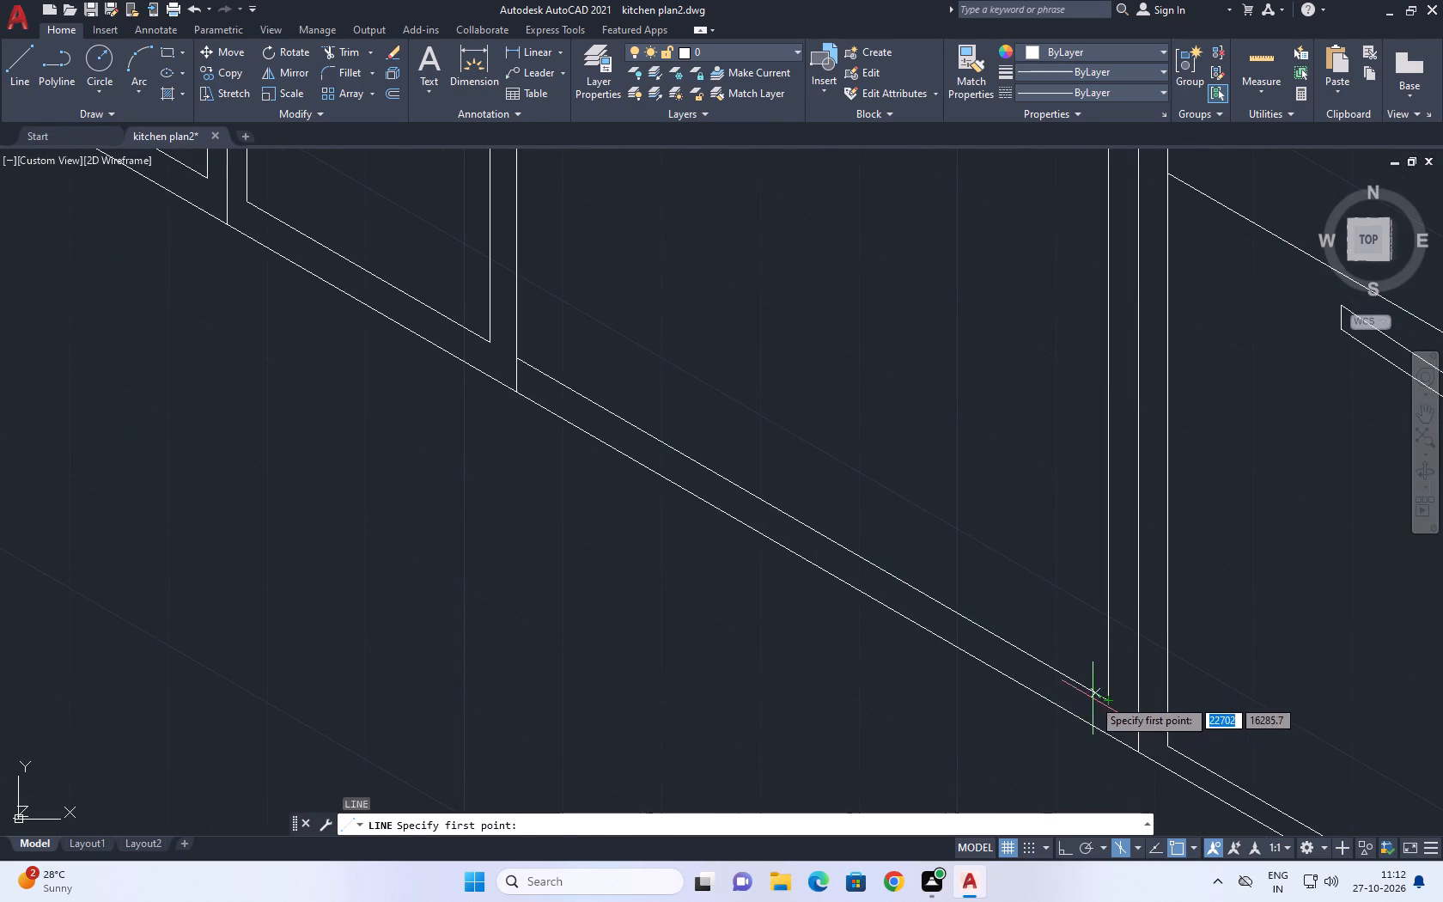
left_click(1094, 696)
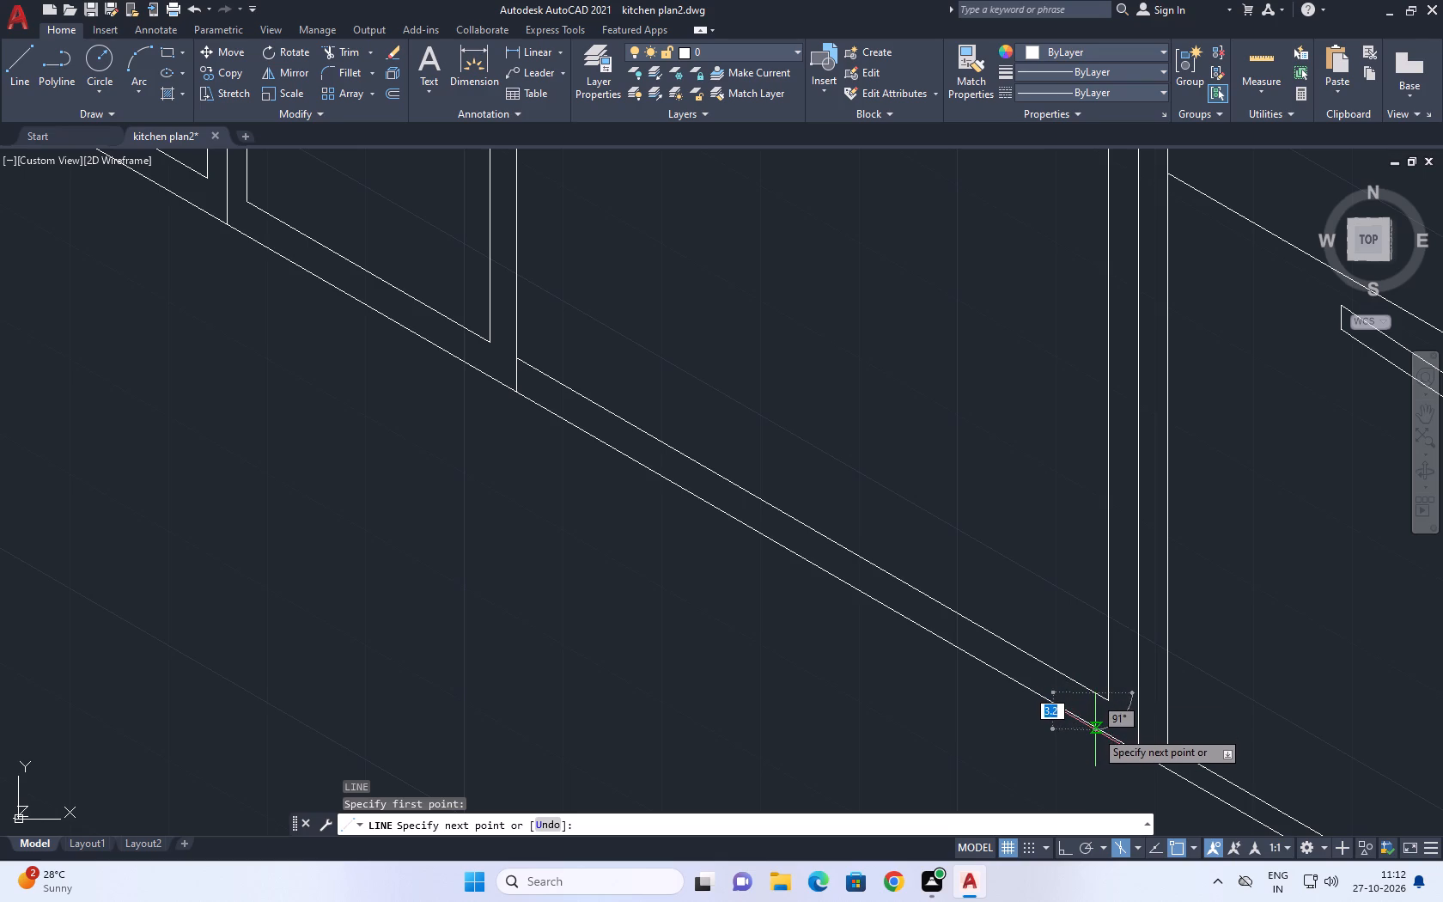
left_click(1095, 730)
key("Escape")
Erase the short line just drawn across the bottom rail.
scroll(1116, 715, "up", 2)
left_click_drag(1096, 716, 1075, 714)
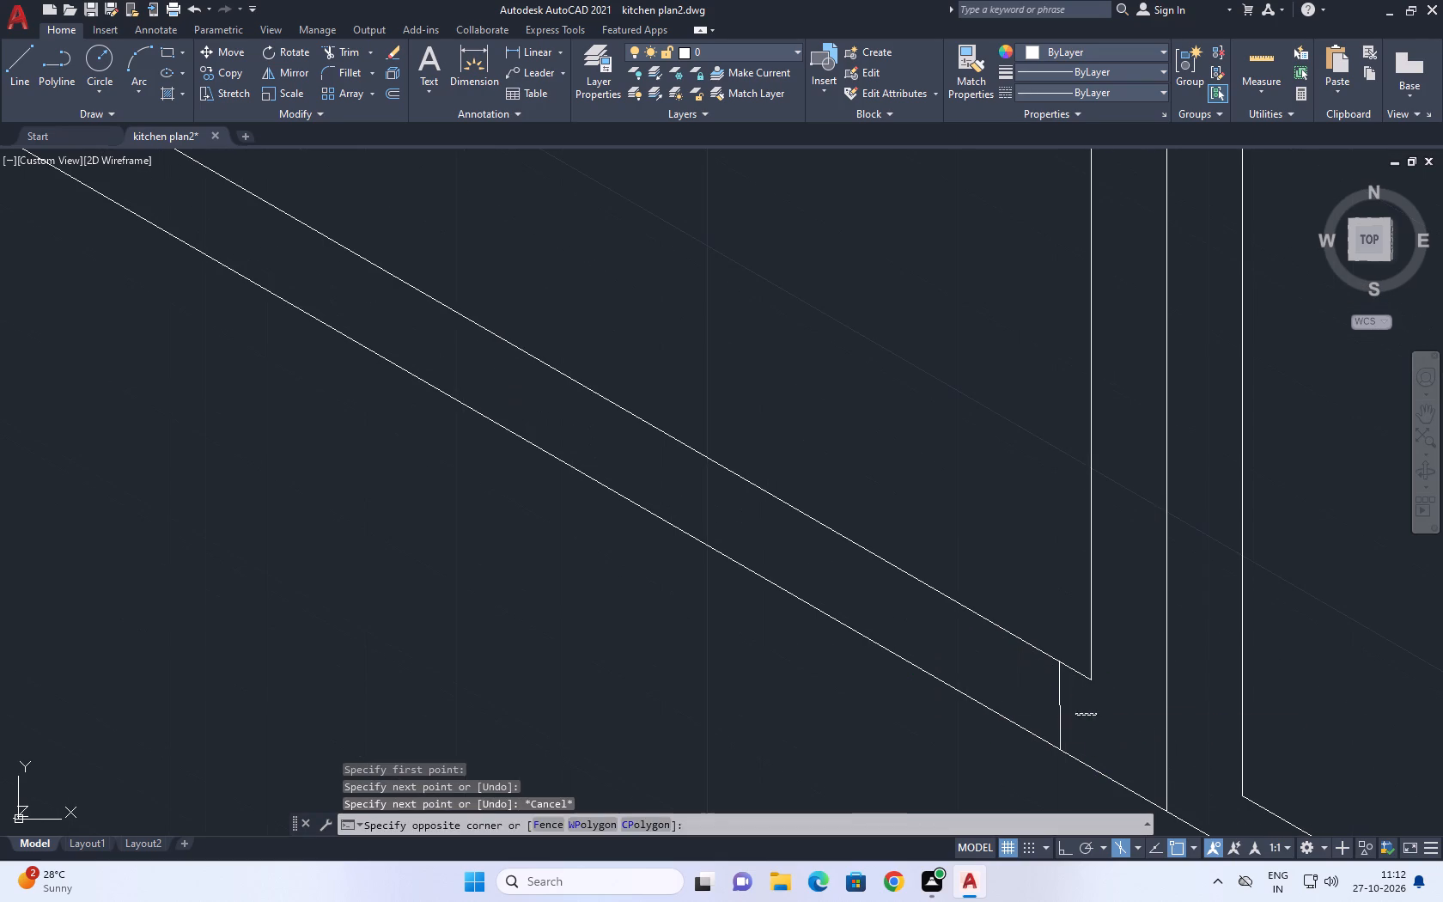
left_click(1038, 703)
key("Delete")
Draw a vertical line of about 9.7 units with Ortho on, crossing both bottom rail lines near the wide section's corner.
key("l")
key("space")
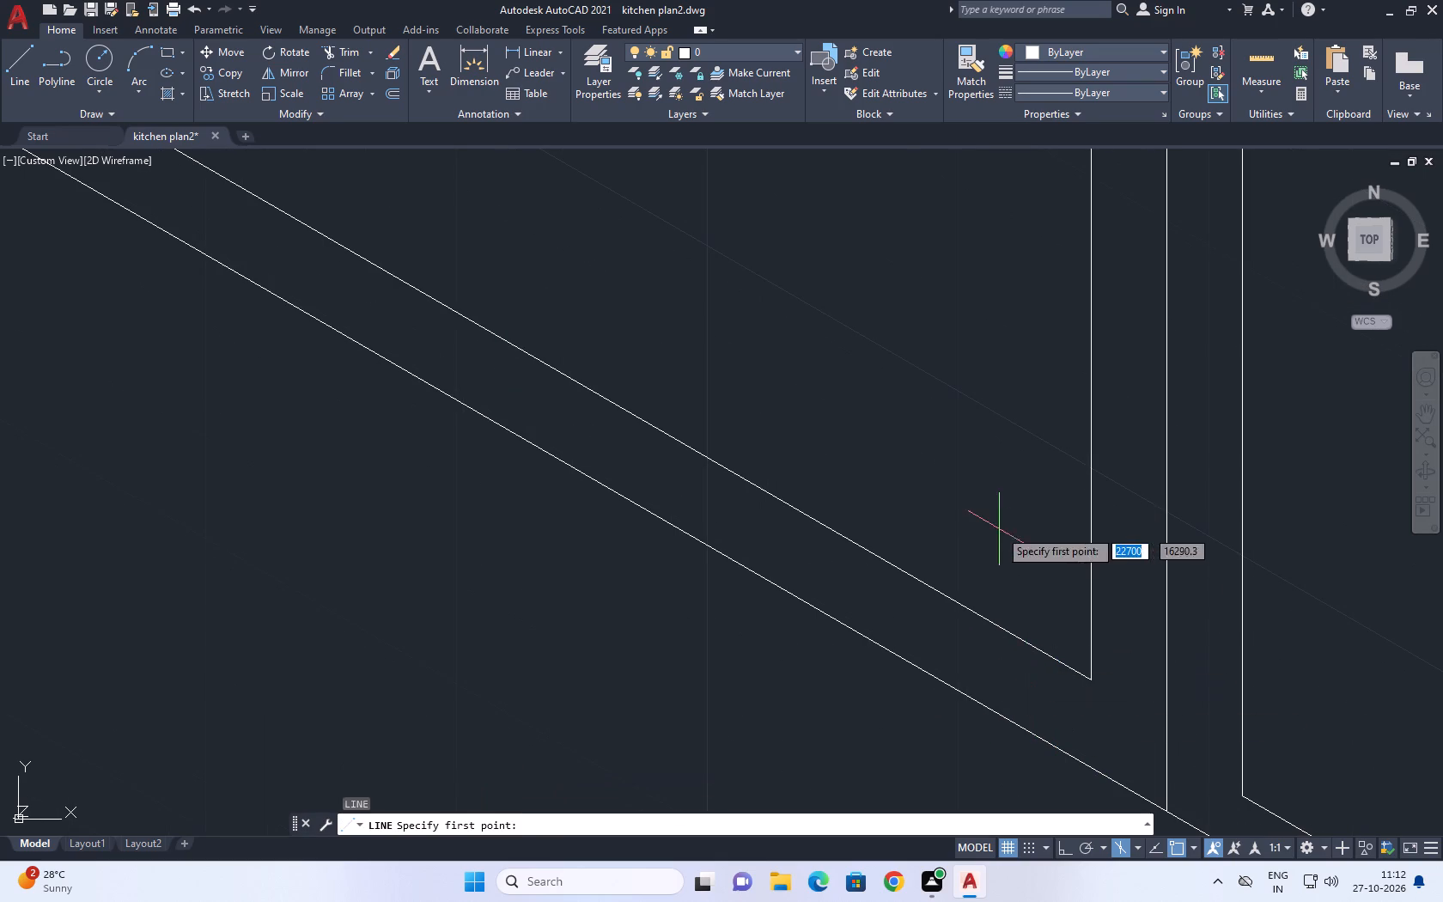
left_click(999, 529)
middle_click_drag(974, 717, 992, 577)
key("F8")
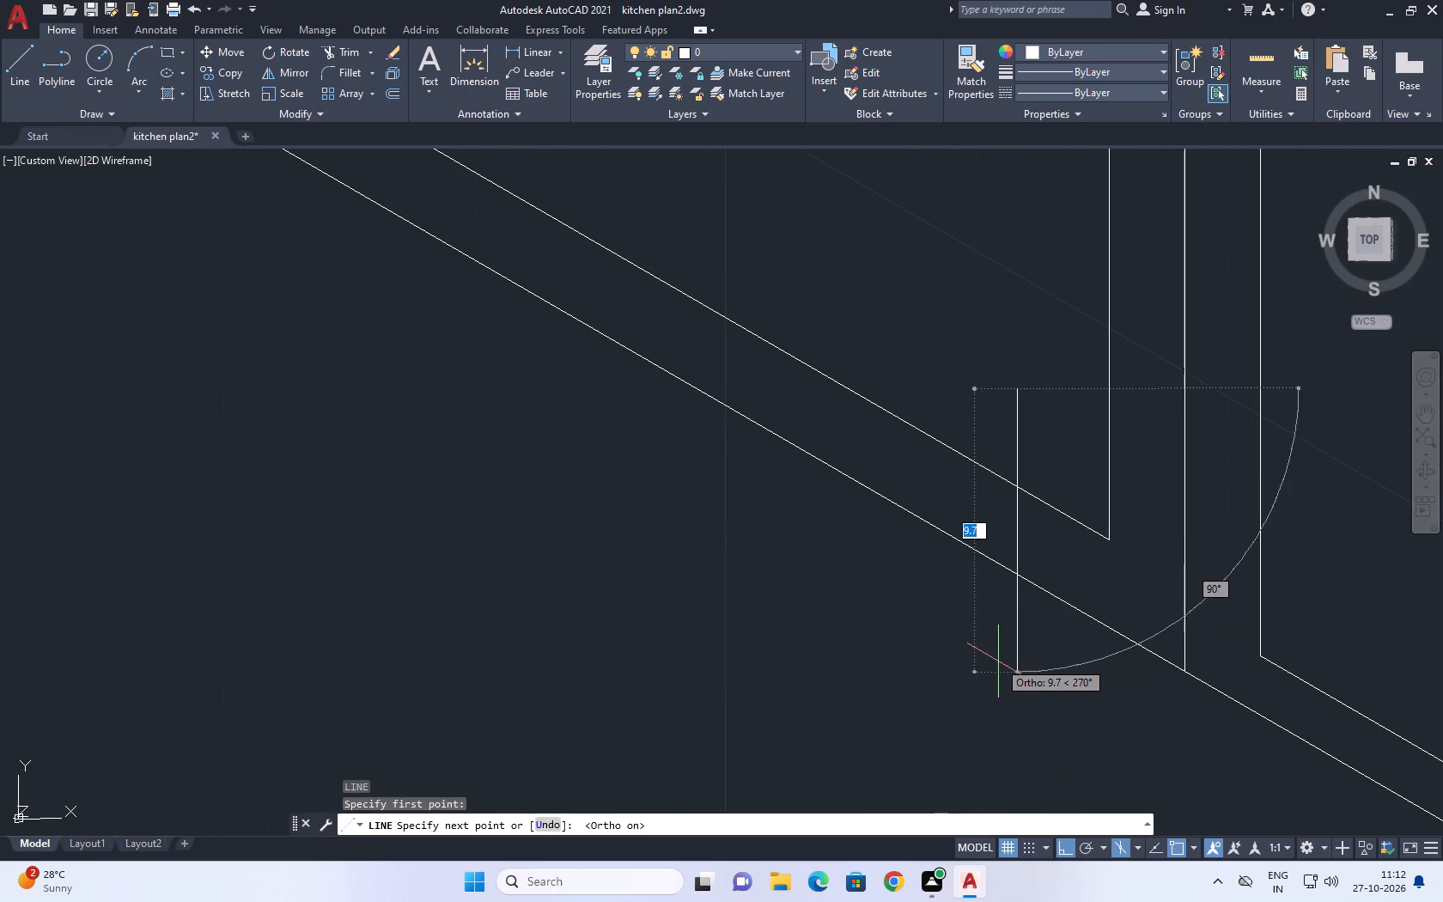
left_click(1002, 671)
key("Escape")
Trim the vertical line's ends above and below the bottom rail, leaving only the piece between the rail lines.
key("t")
key("r")
key("space")
middle_click_drag(973, 582, 966, 634)
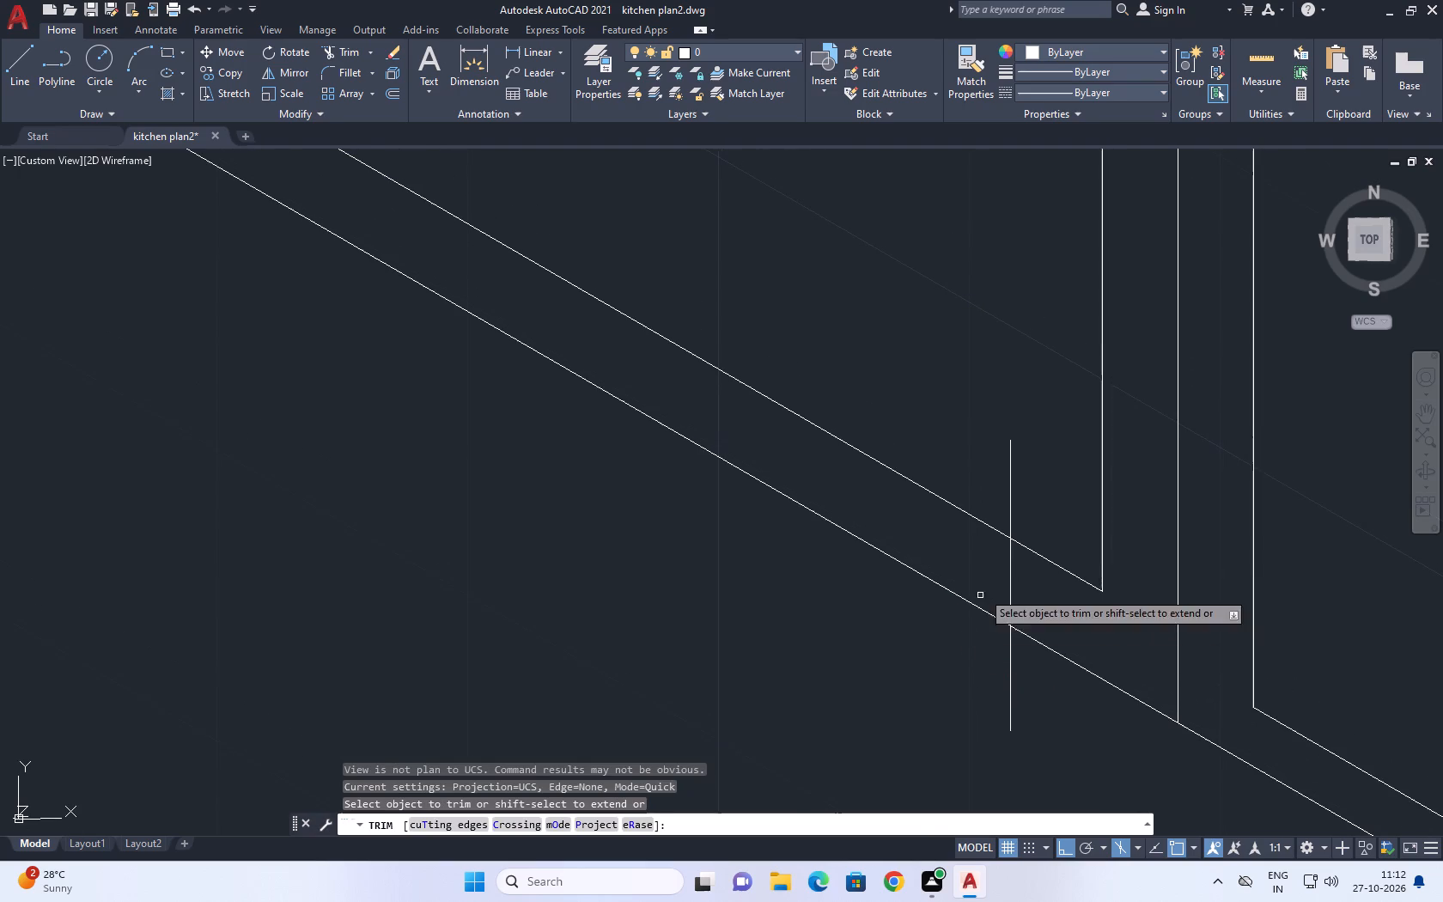
left_click_drag(1050, 509, 1020, 485)
left_click_drag(970, 436, 973, 452)
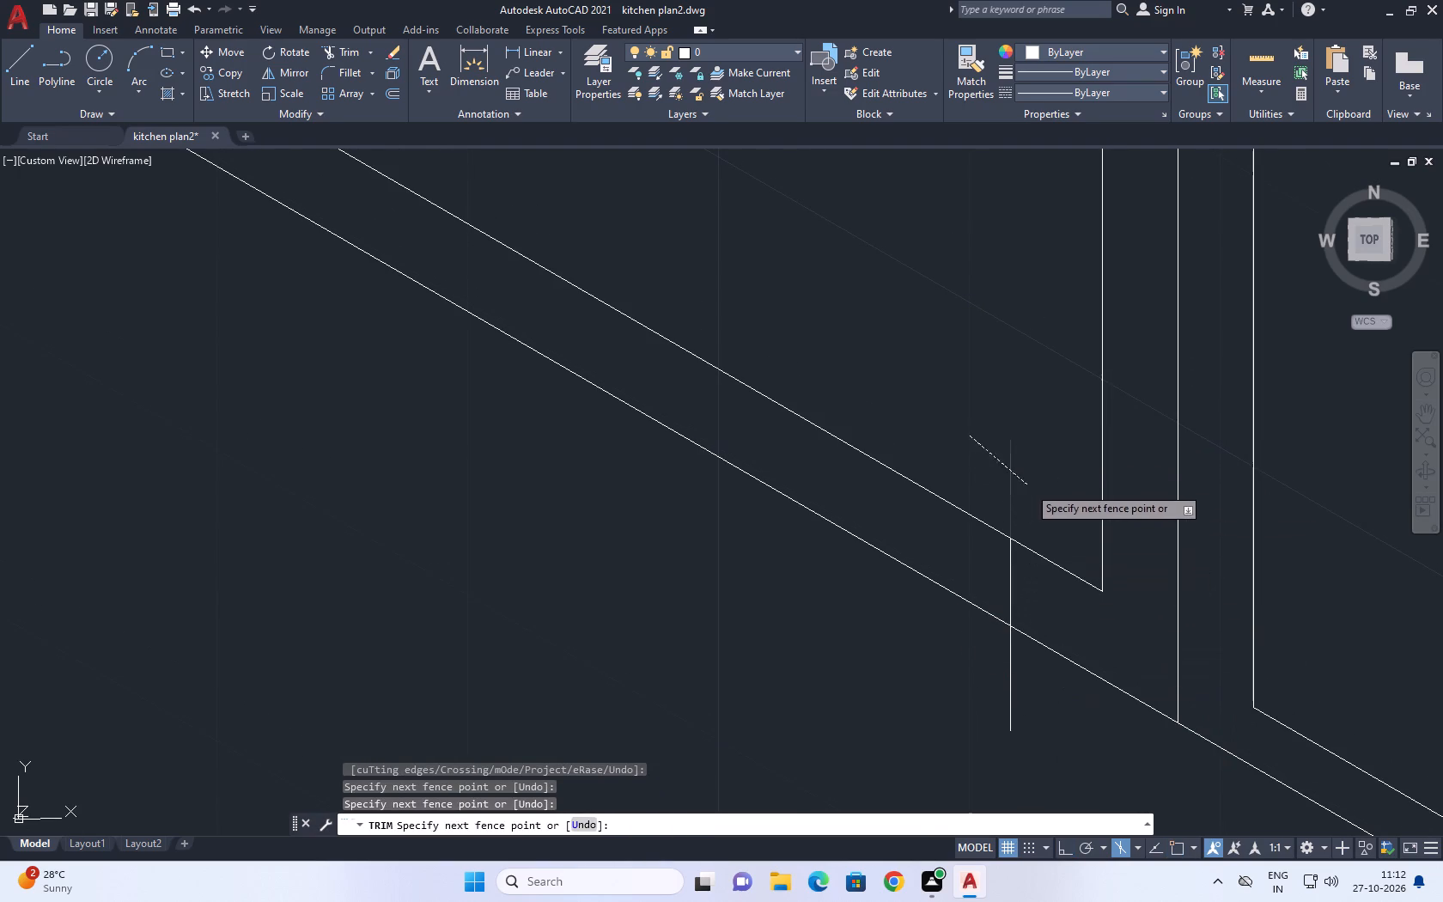
left_click(1028, 486)
left_click(1042, 732)
left_click(968, 676)
key("Escape")
Draw a vertical line of about 25 units across both bottom rail lines near the wide section's corner beside the narrow panels.
scroll(785, 630, "down", 4)
middle_click_drag(592, 579, 635, 609)
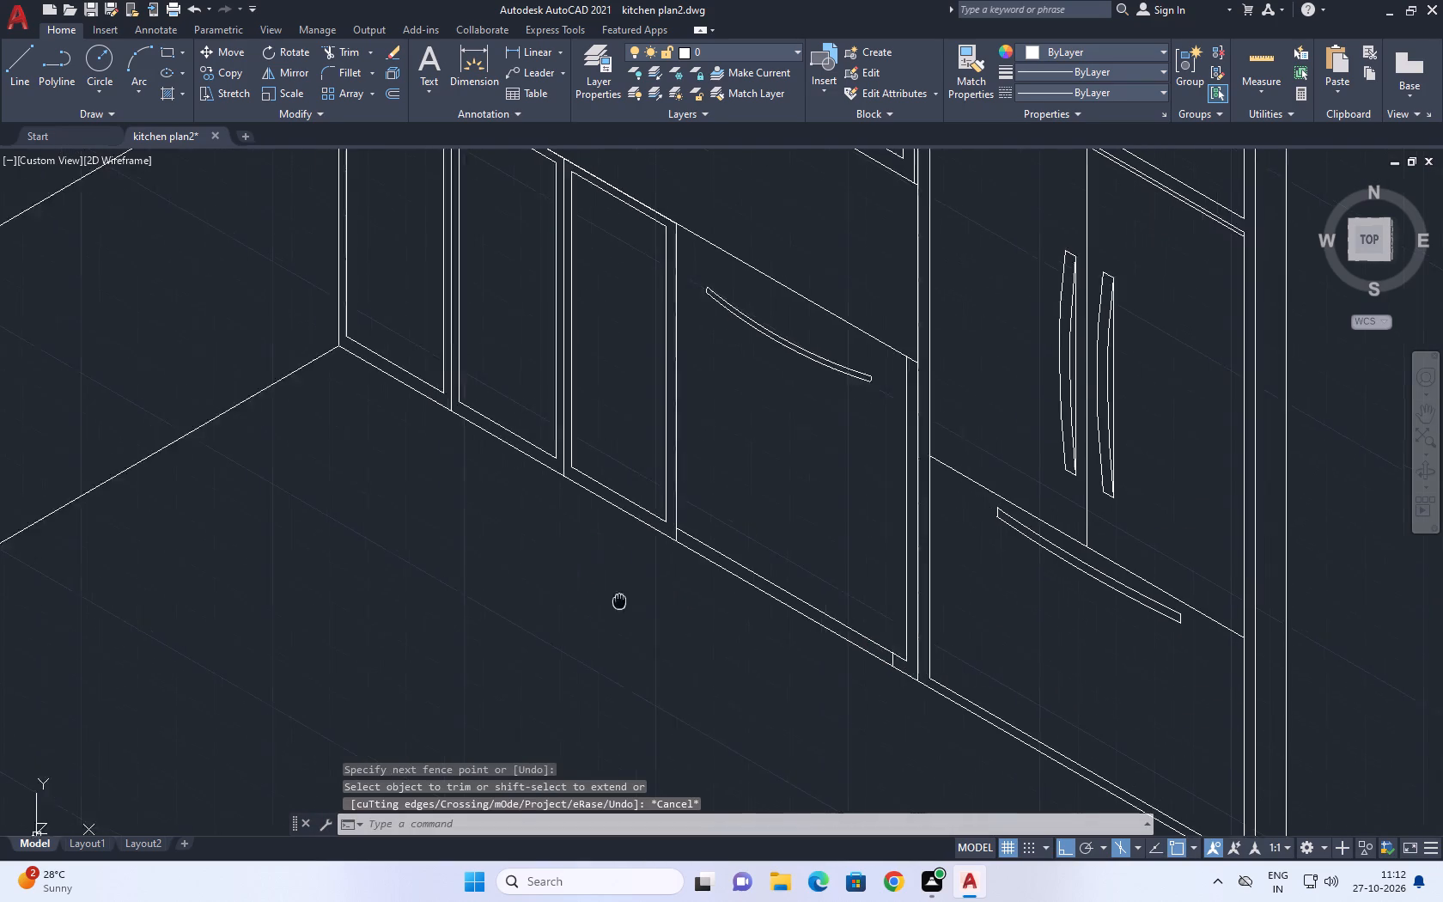
middle_click_drag(635, 609, 900, 670)
key("l")
key("space")
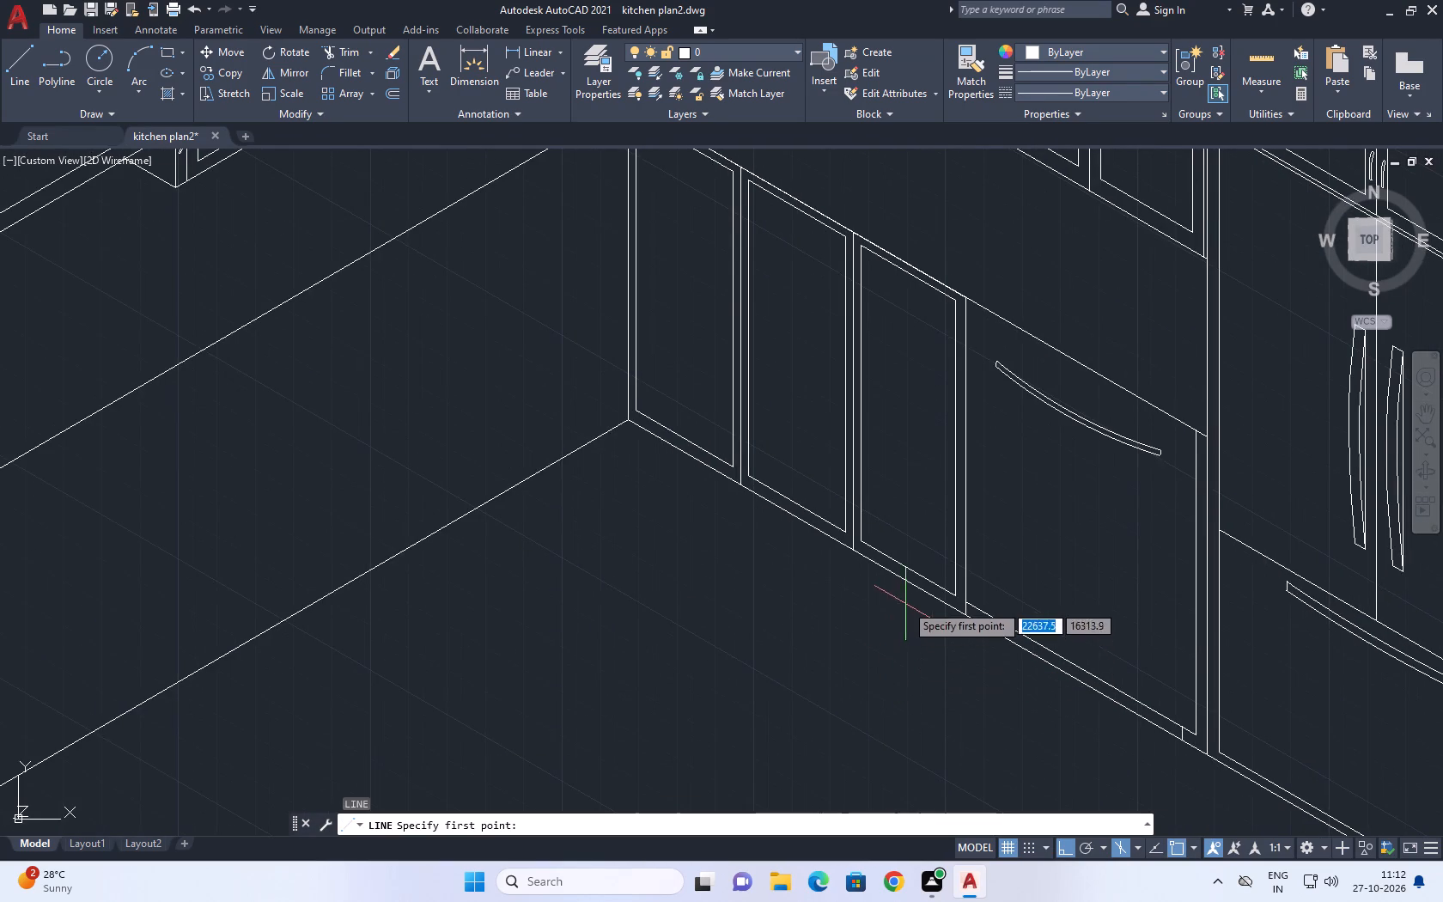
scroll(995, 631, "up", 2)
left_click(977, 502)
middle_click_drag(925, 768, 941, 604)
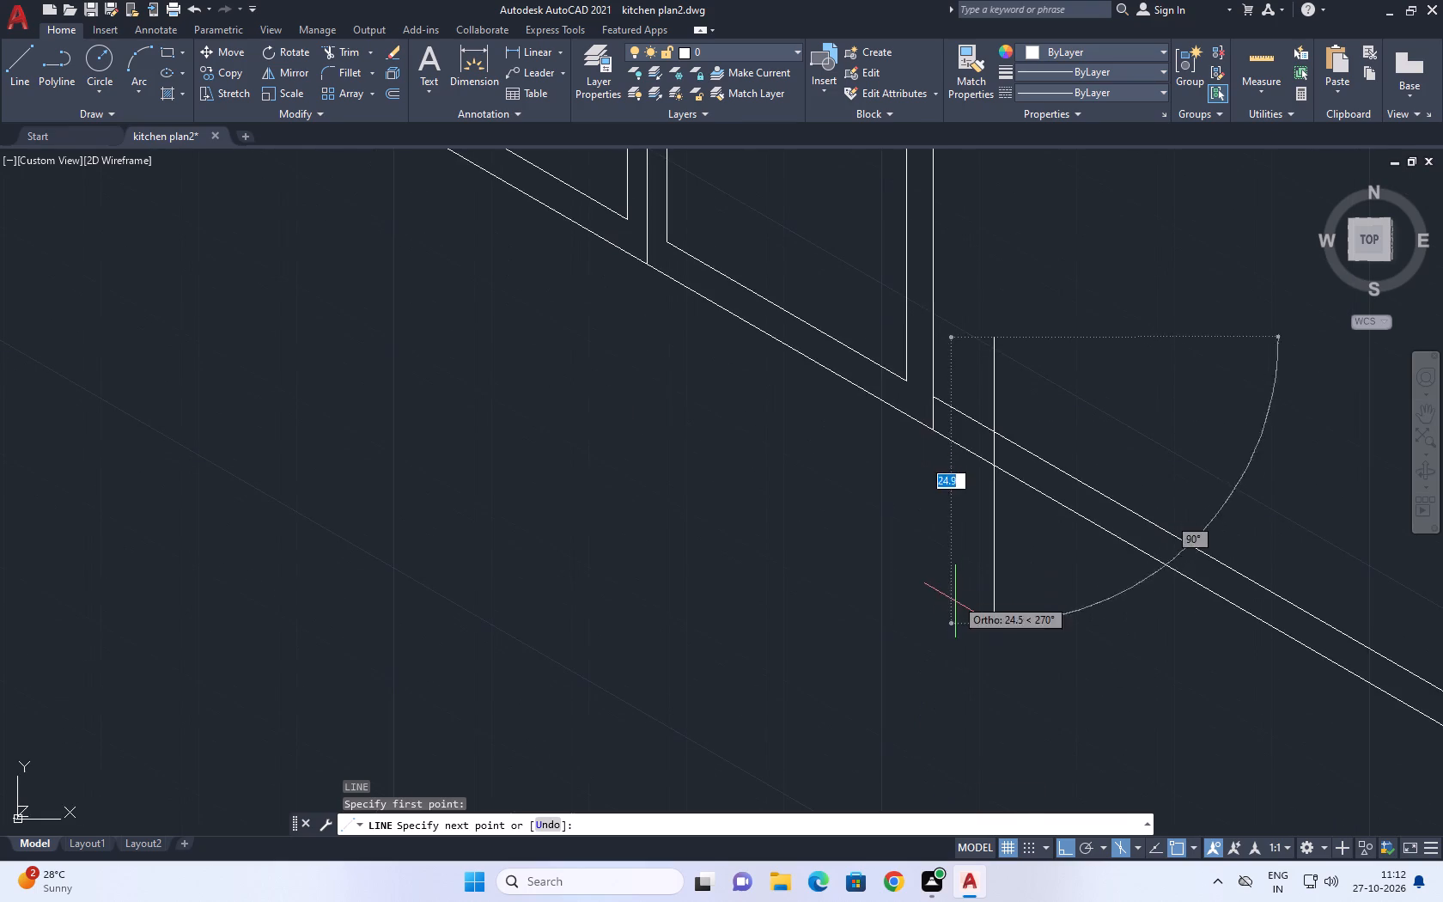
left_click(955, 605)
key("Escape")
Trim the new vertical line's ends above and below the bottom rail, leaving only the piece between the rail lines.
middle_click_drag(933, 527, 924, 629)
key("t")
key("r")
key("space")
left_click(1021, 468)
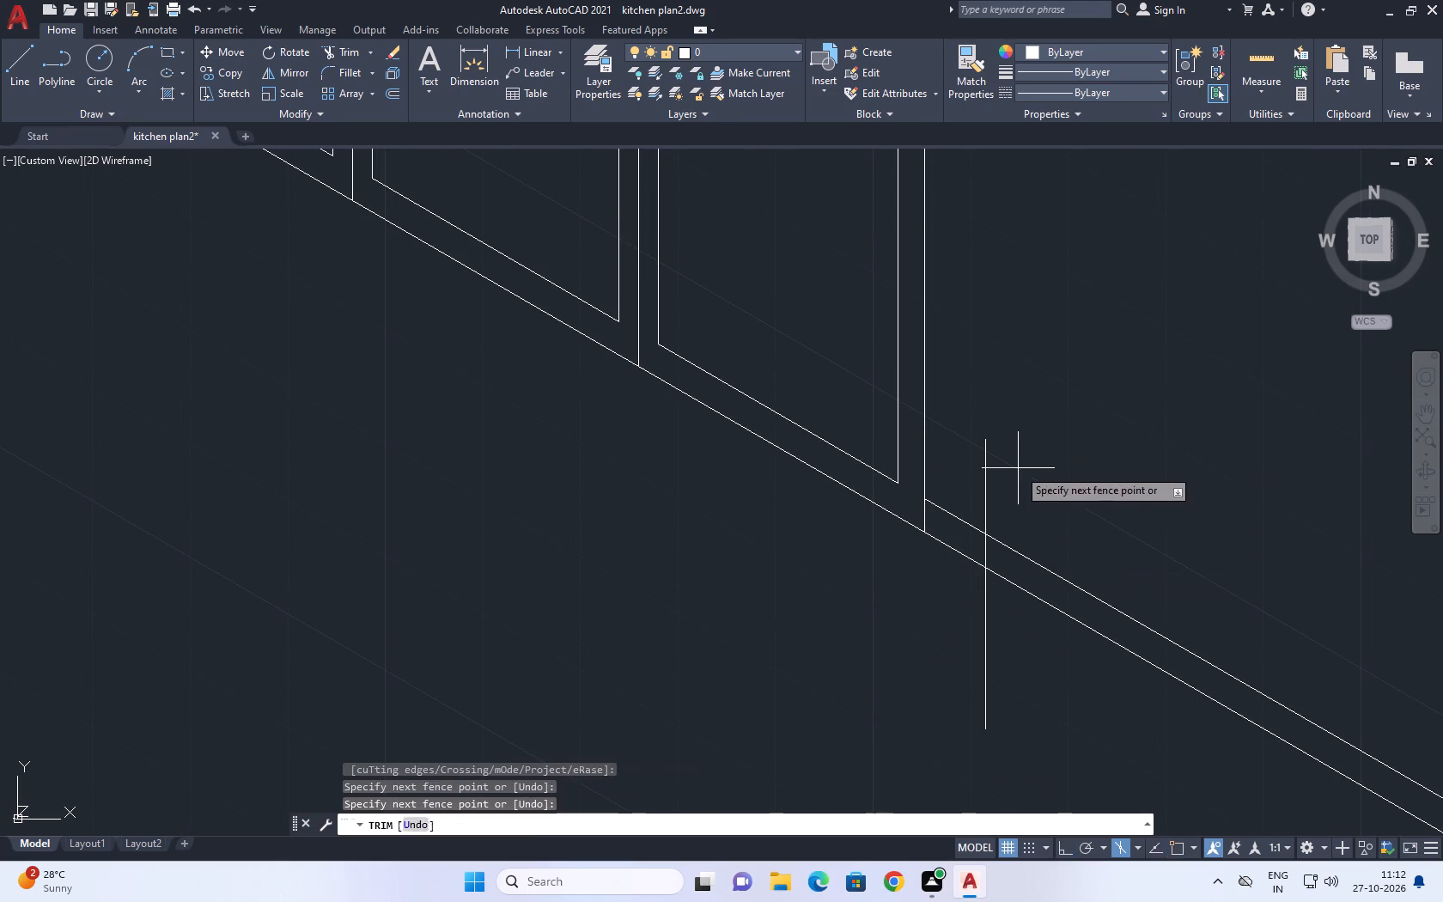
left_click(978, 430)
left_click(1010, 491)
left_click_drag(965, 454, 948, 439)
left_click_drag(1019, 671, 995, 649)
left_click(959, 613)
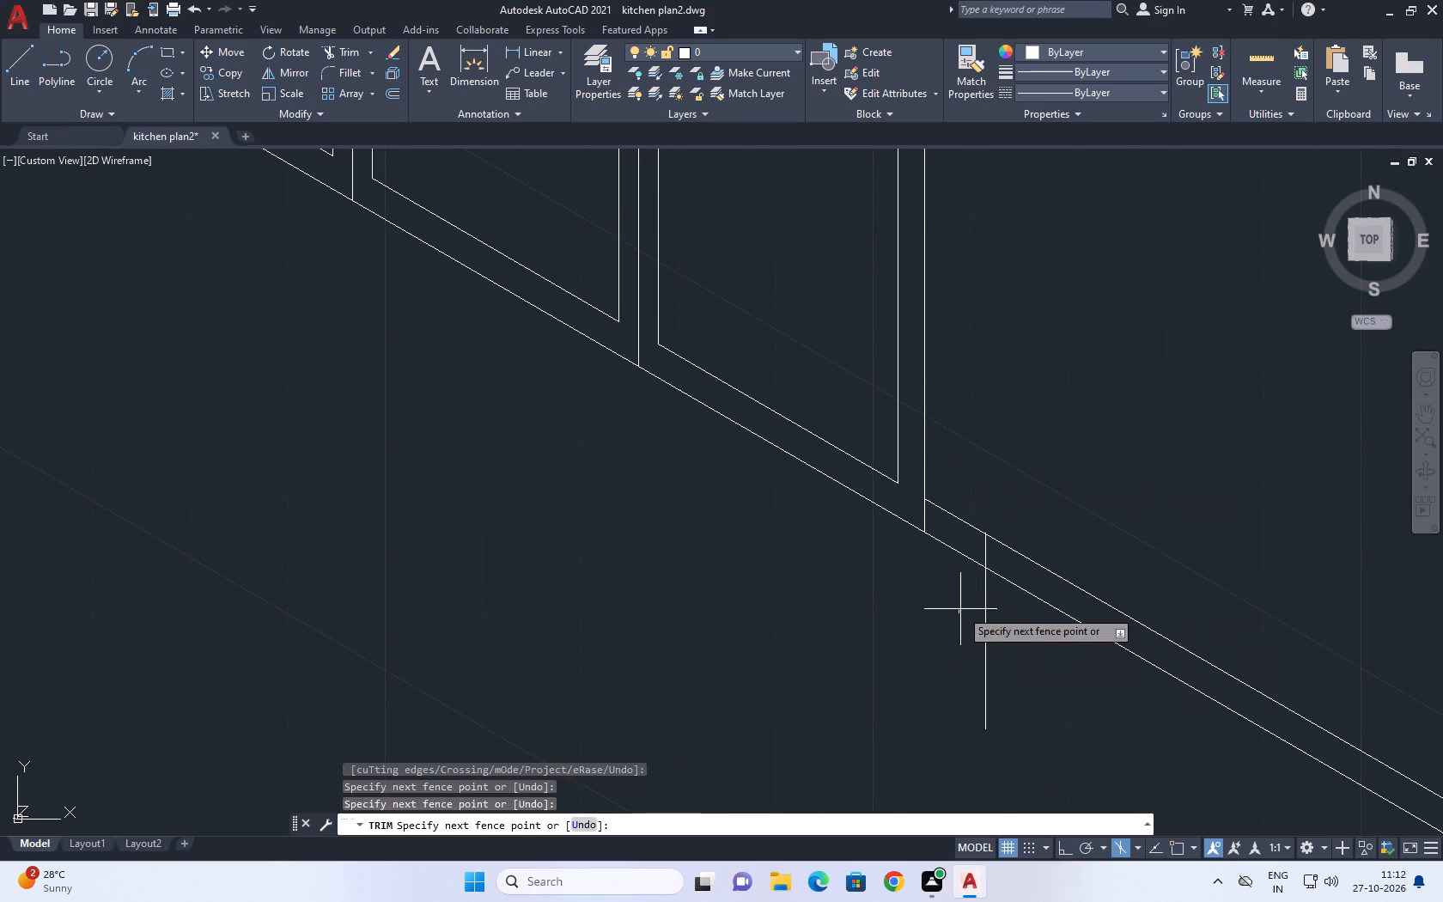
left_click(1007, 657)
key("Escape")
Copy the refrigerator-side base cabinets' top edge line toward the wall cabinets along the 30° direction of the top isoplane.
scroll(958, 547, "down", 3)
middle_click_drag(977, 524, 977, 575)
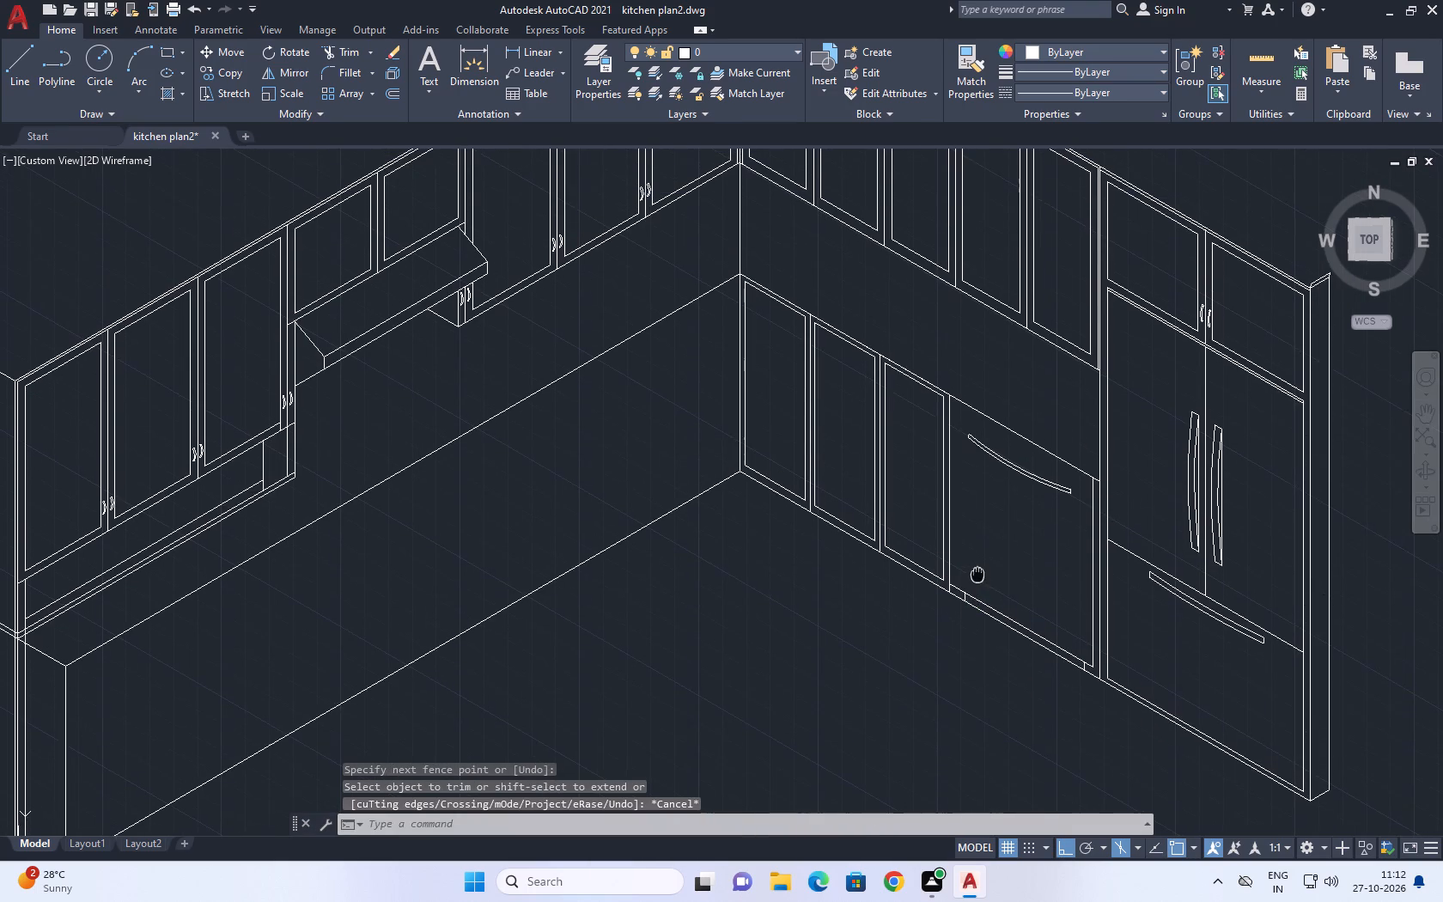
middle_click_drag(977, 575, 978, 575)
middle_click_drag(945, 564, 962, 682)
middle_click_drag(925, 466, 937, 509)
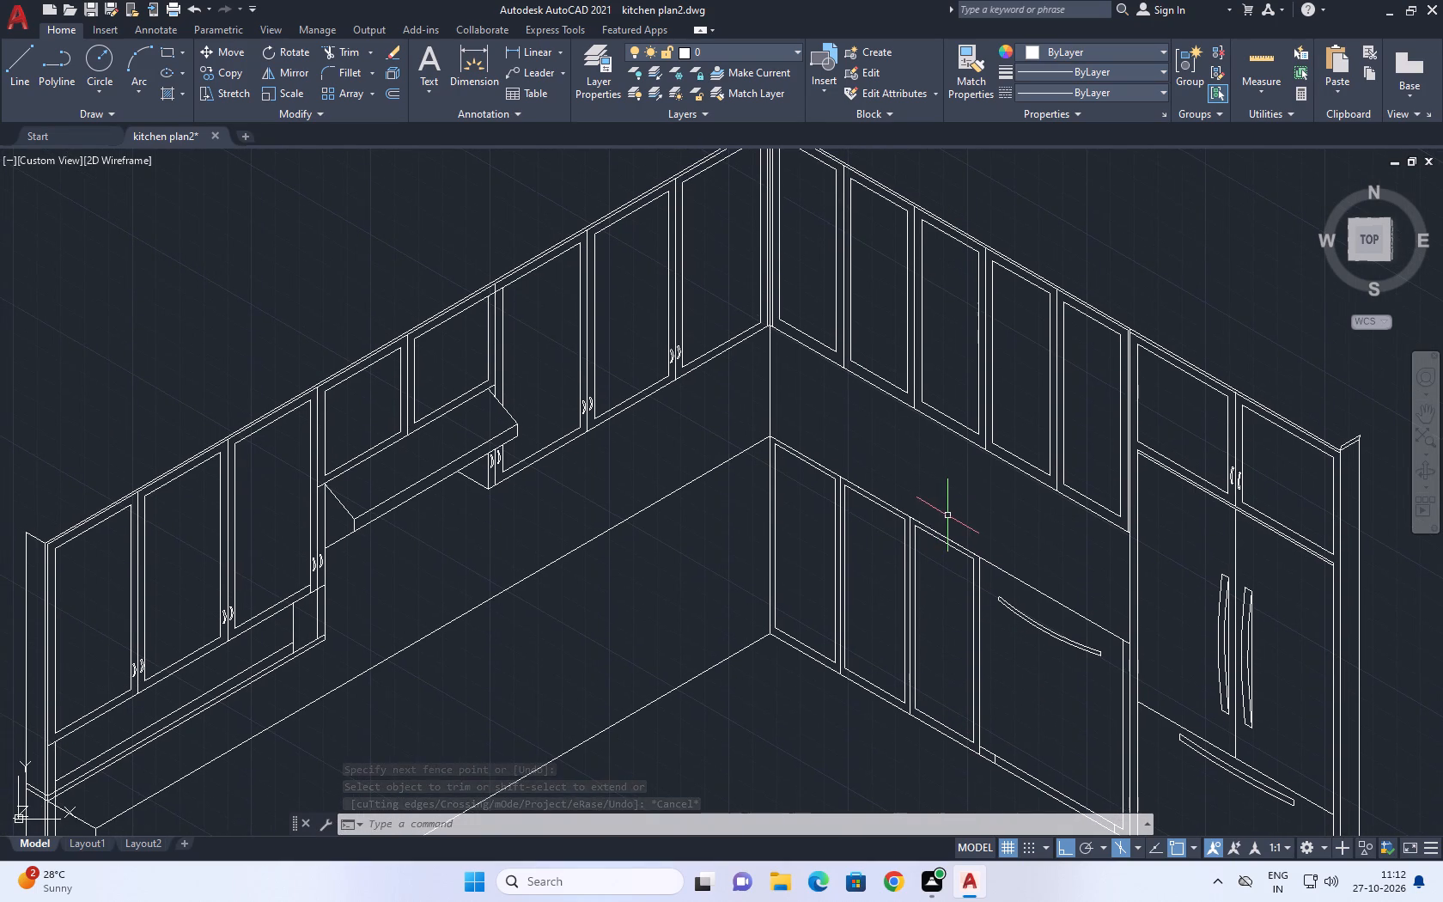
left_click(995, 565)
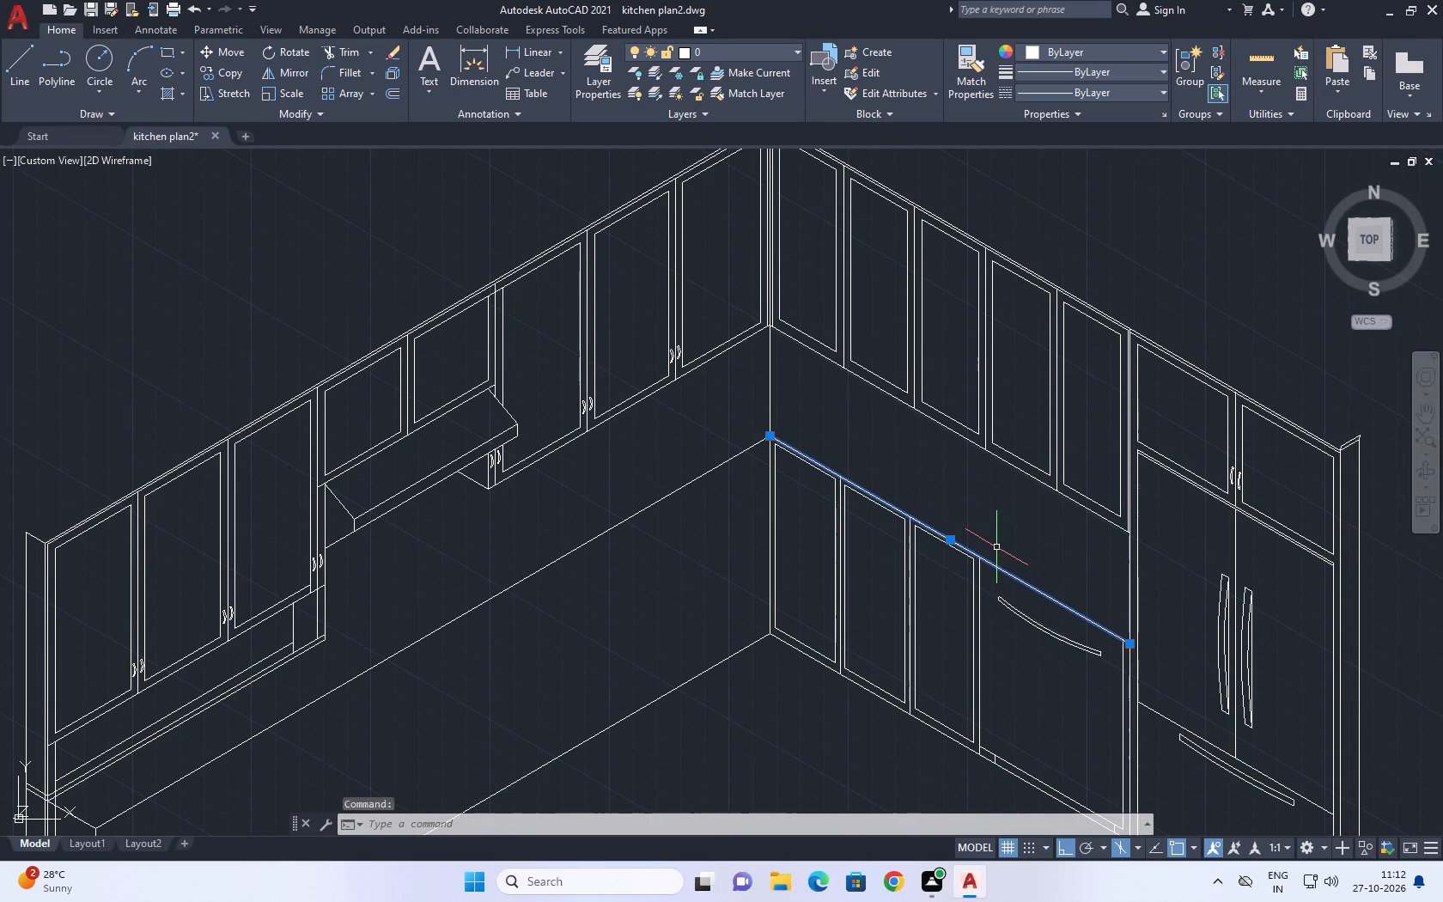
key("c")
type("o")
key("space")
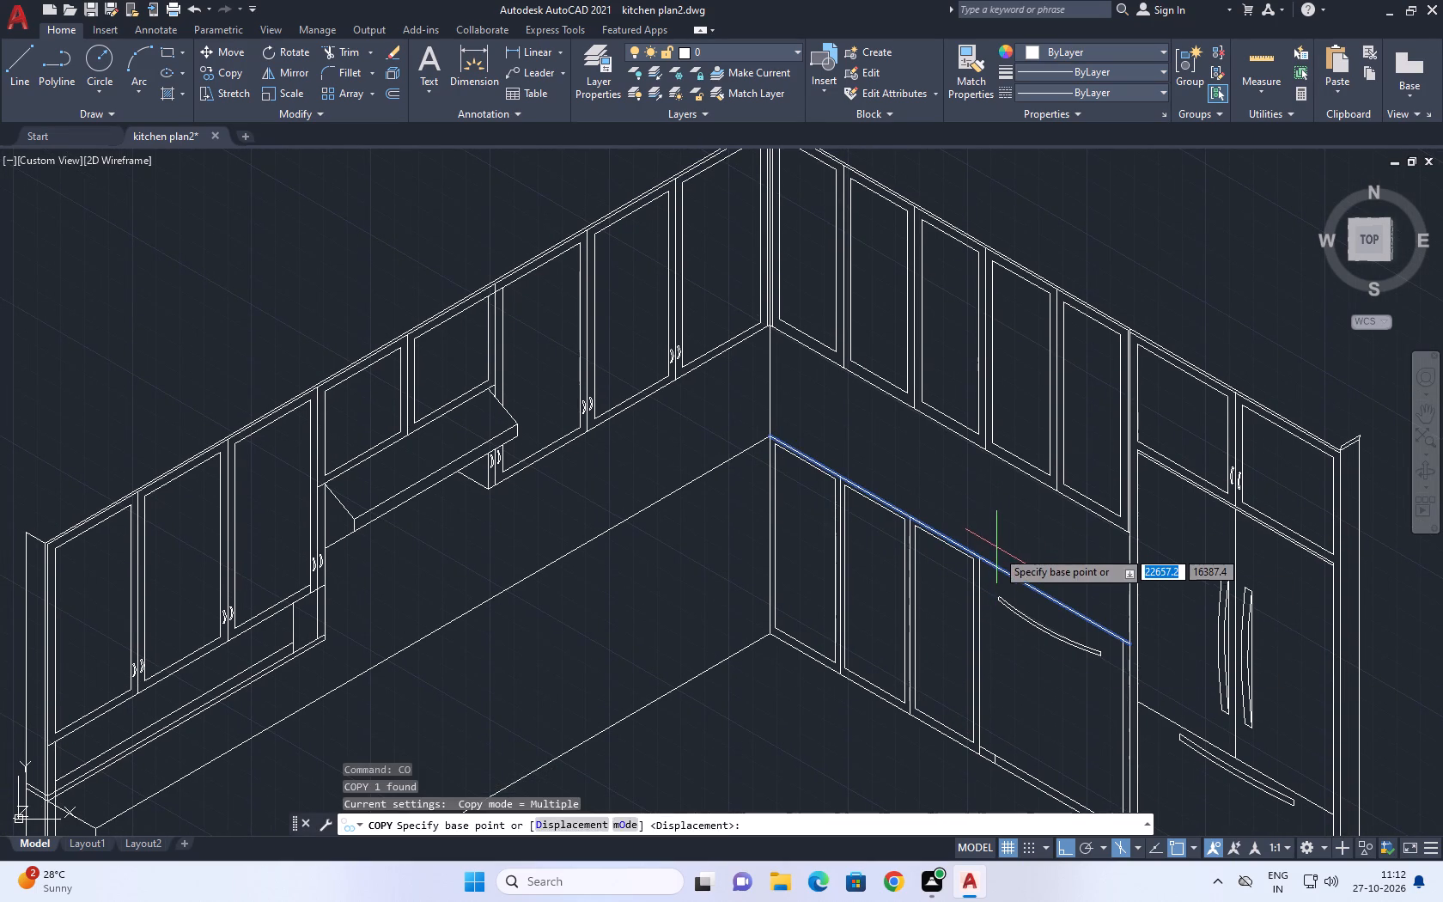
left_click(995, 564)
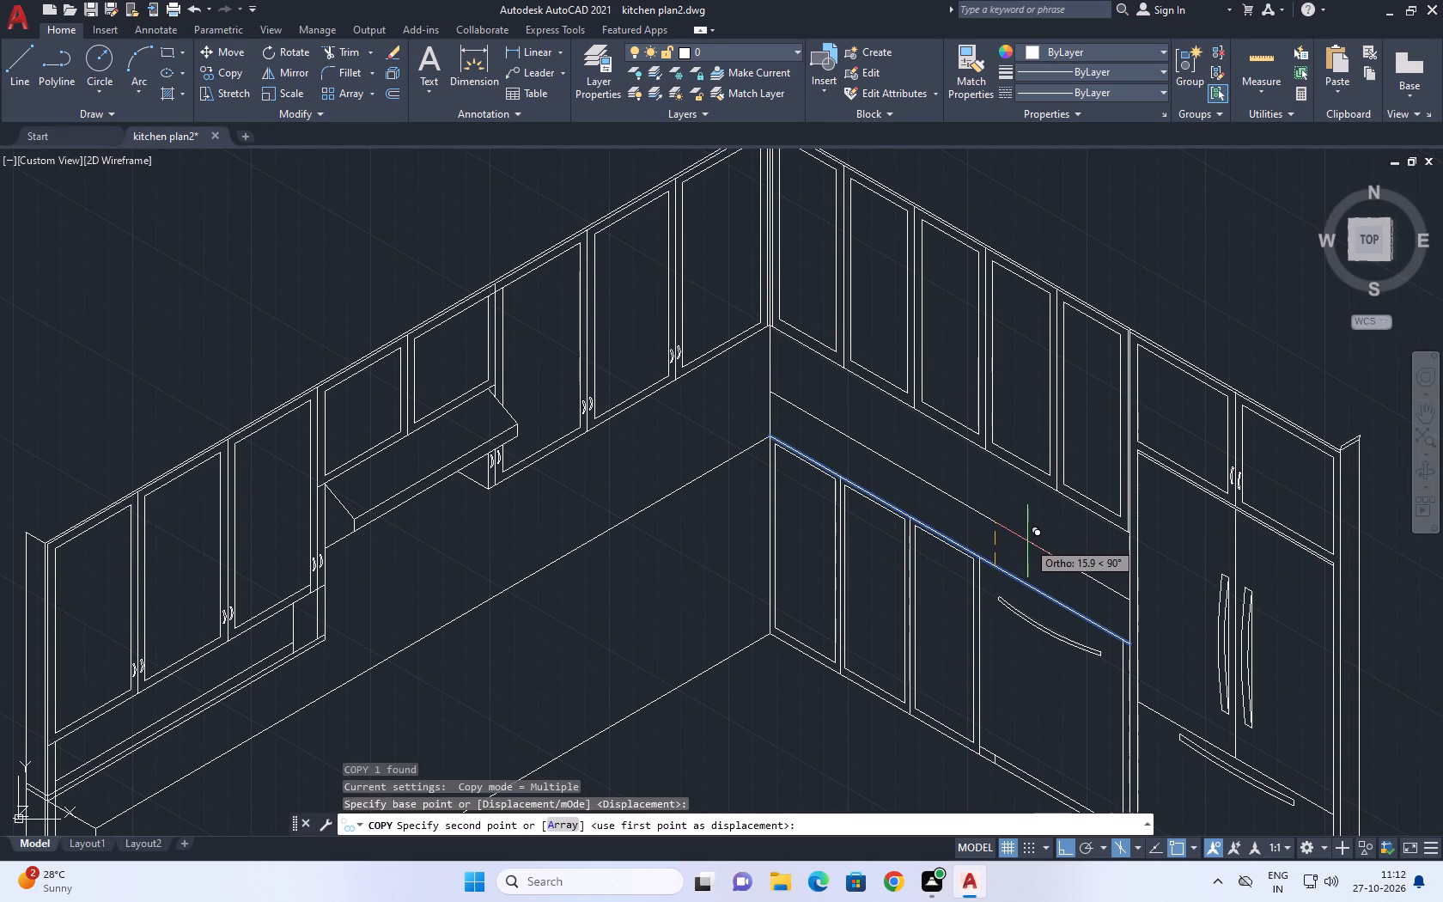
key("F5")
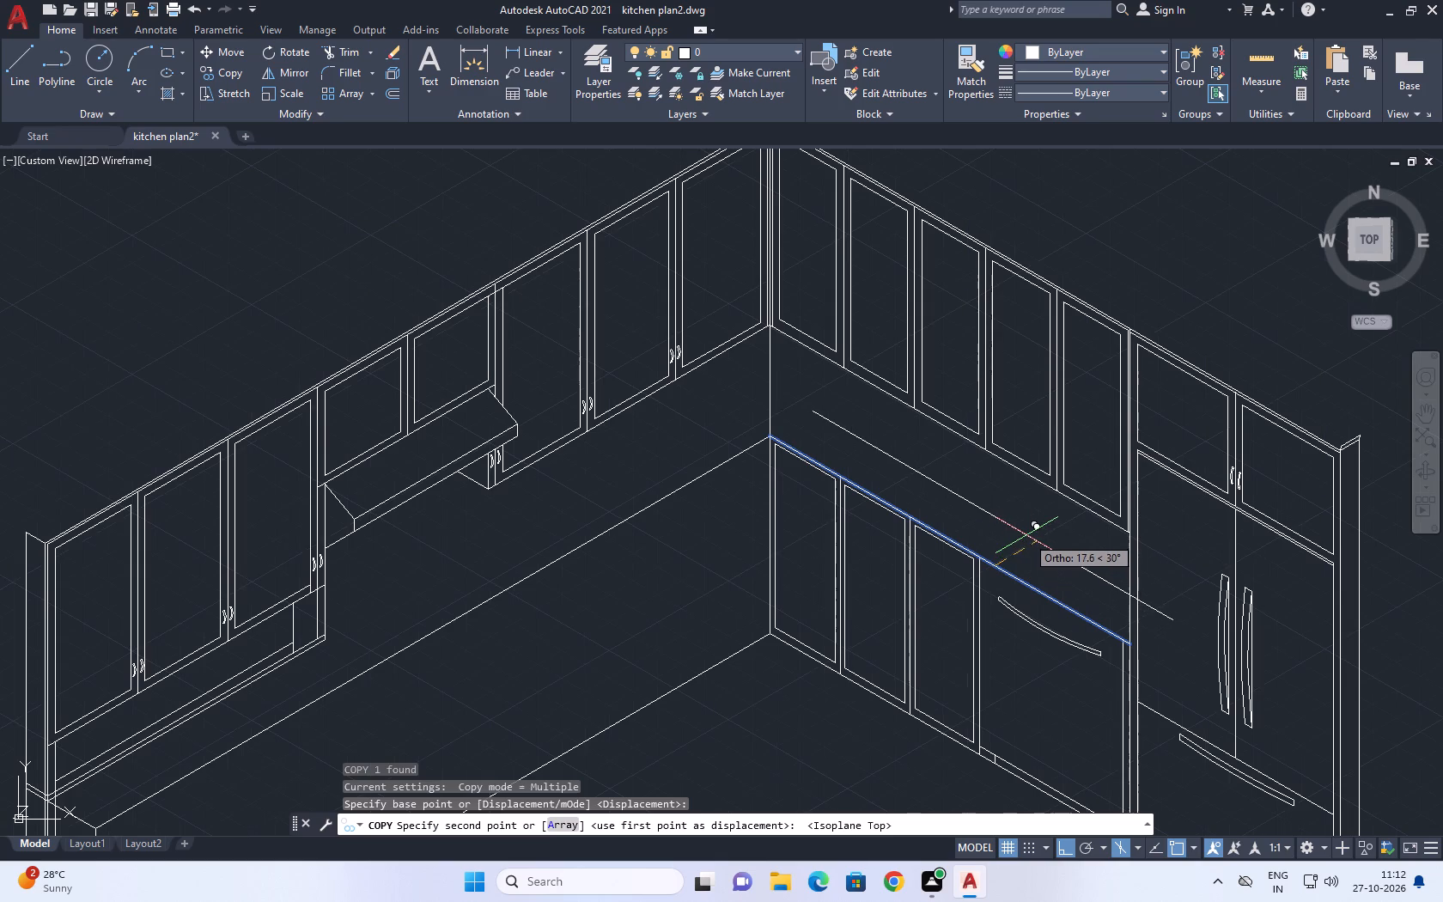
left_click(1022, 535)
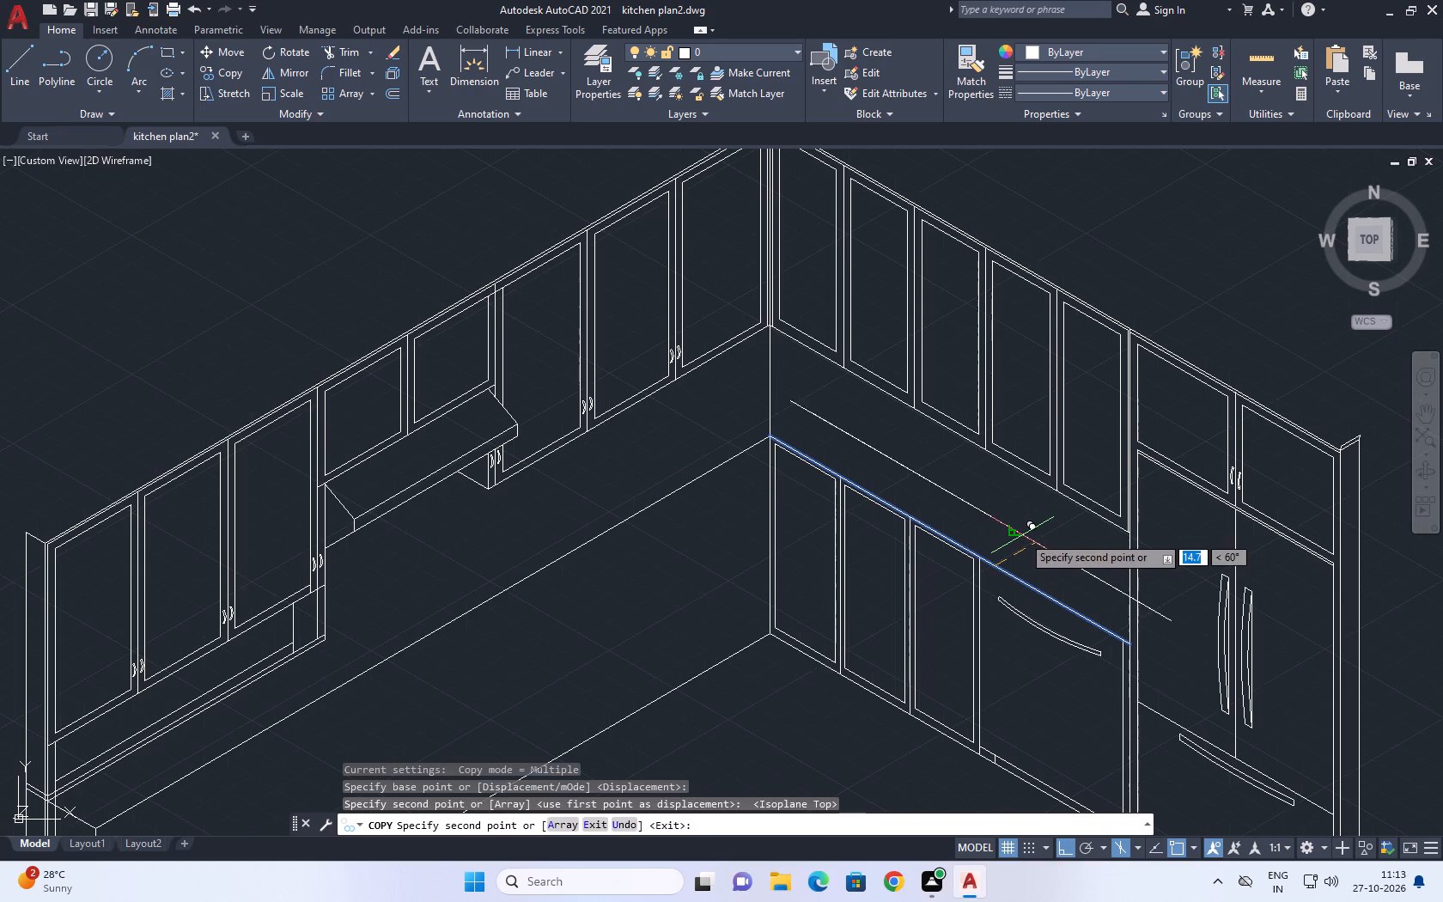
key("Escape")
Move the copied edge line slightly farther from the base cabinets along the same 30° direction.
scroll(1130, 591, "up", 1)
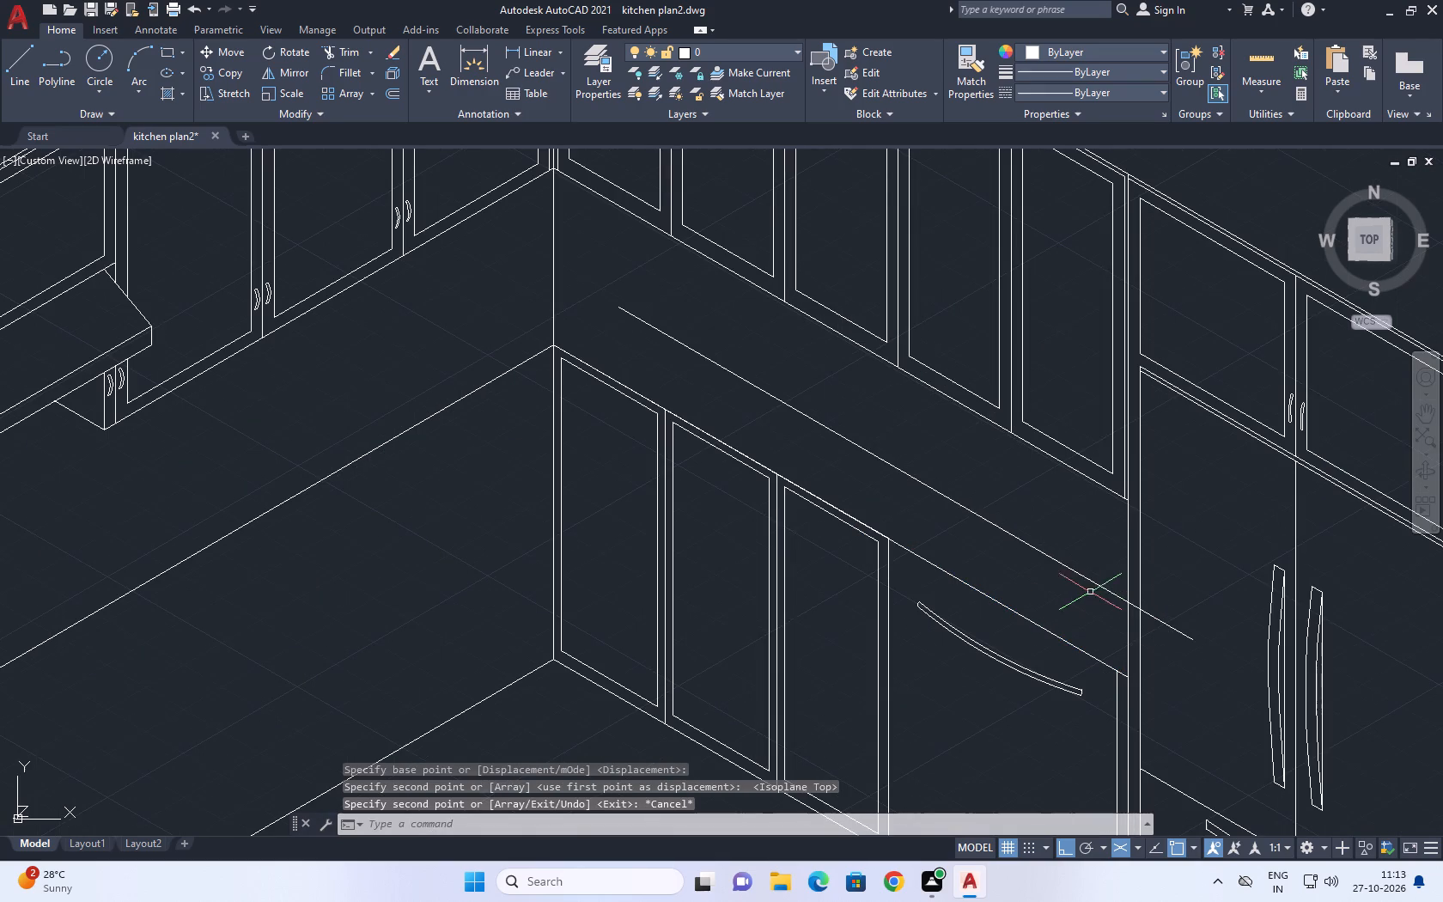
left_click(1087, 578)
key("m")
key("space")
left_click(1192, 645)
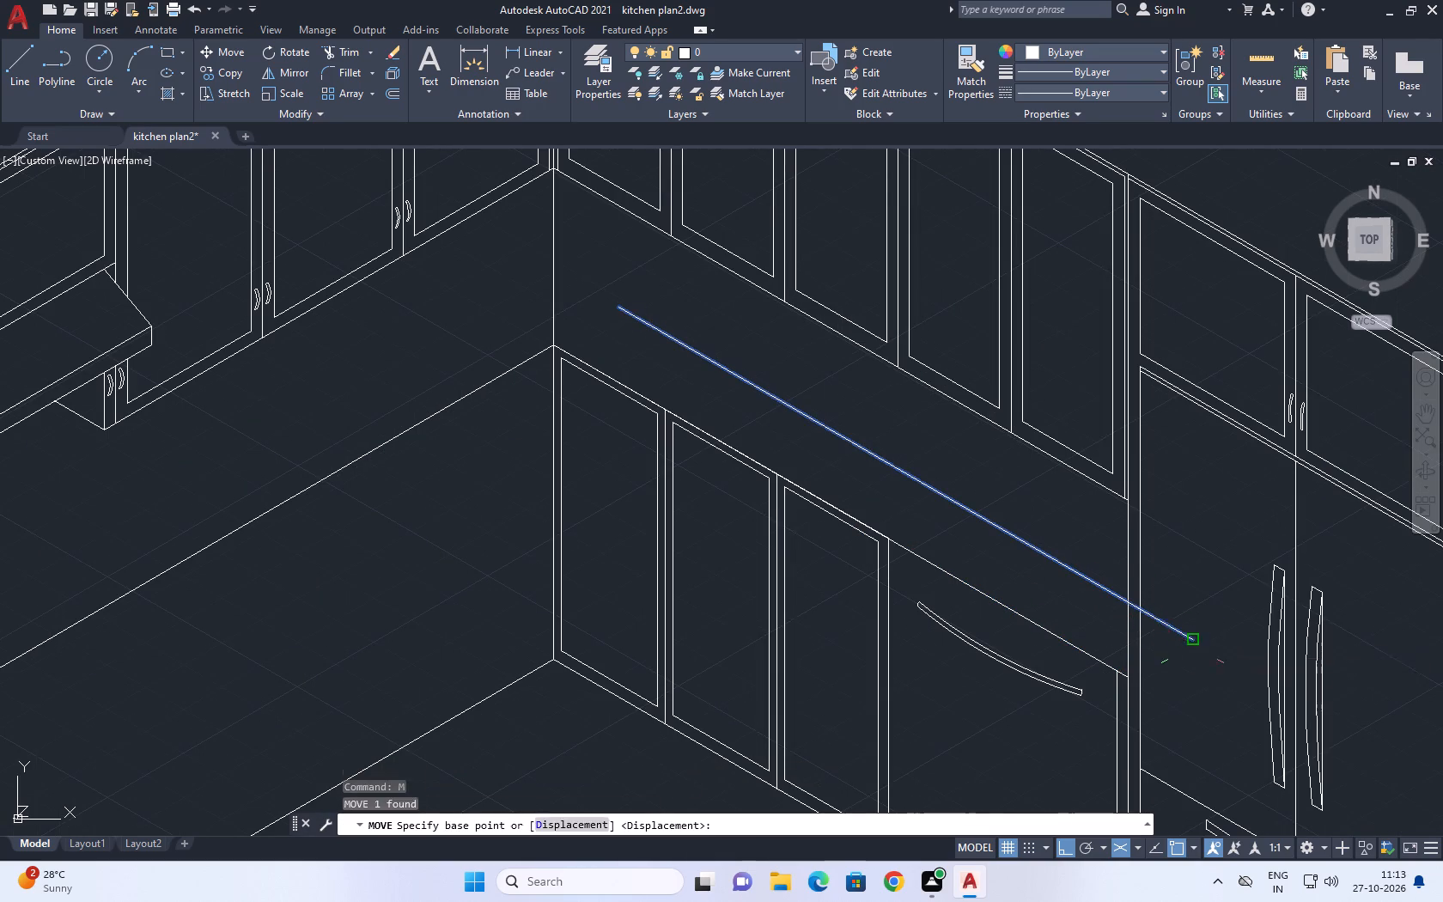
left_click(1206, 616)
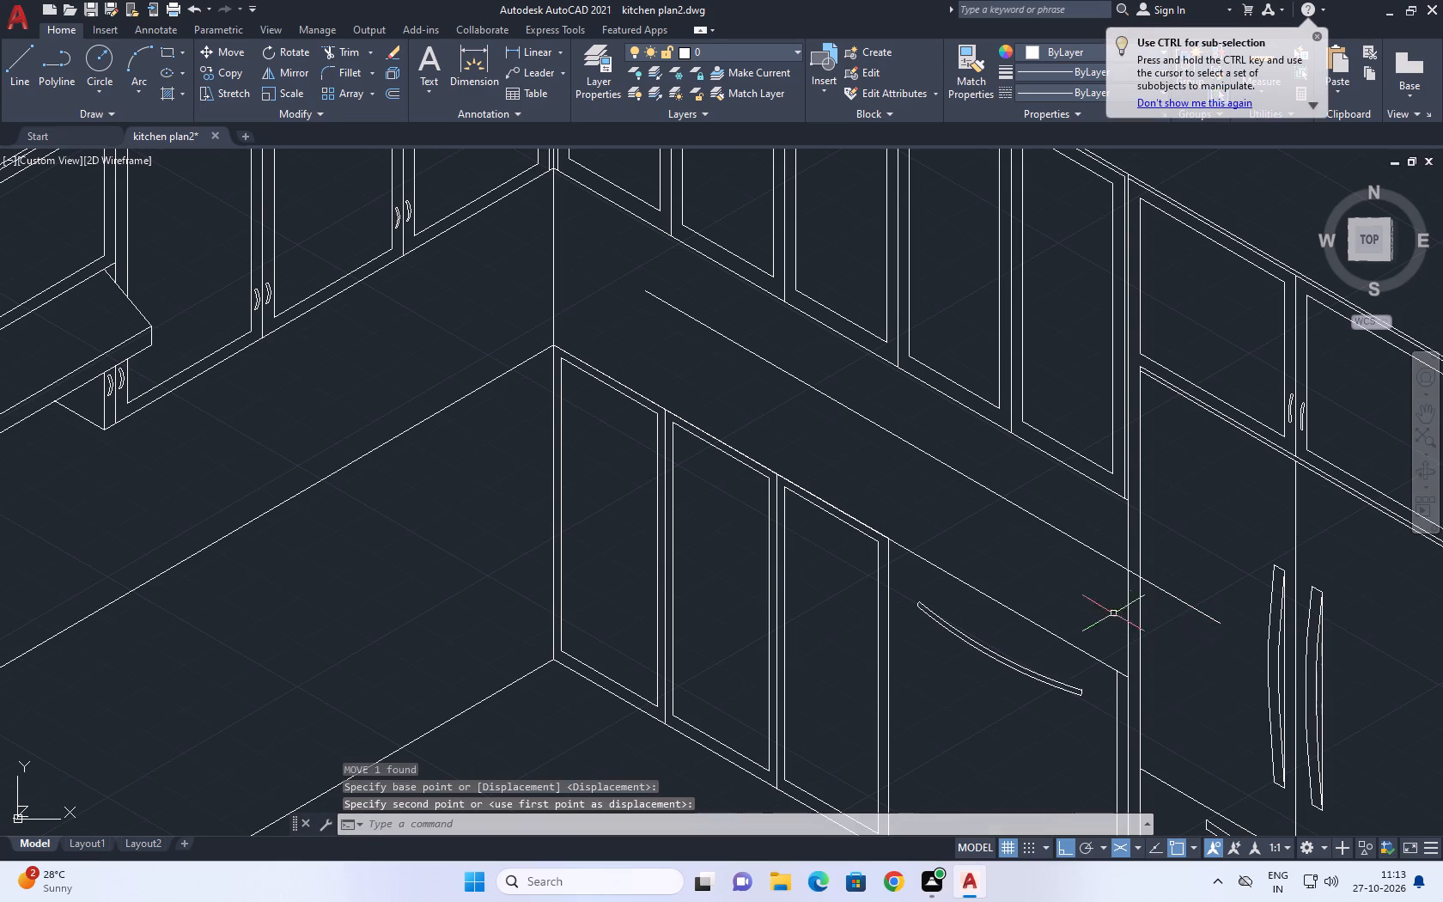
Extend the copied edge line to the vertical line at the kitchen's inner corner.
middle_click_drag(621, 507, 689, 560)
key("e")
type("x")
key("space")
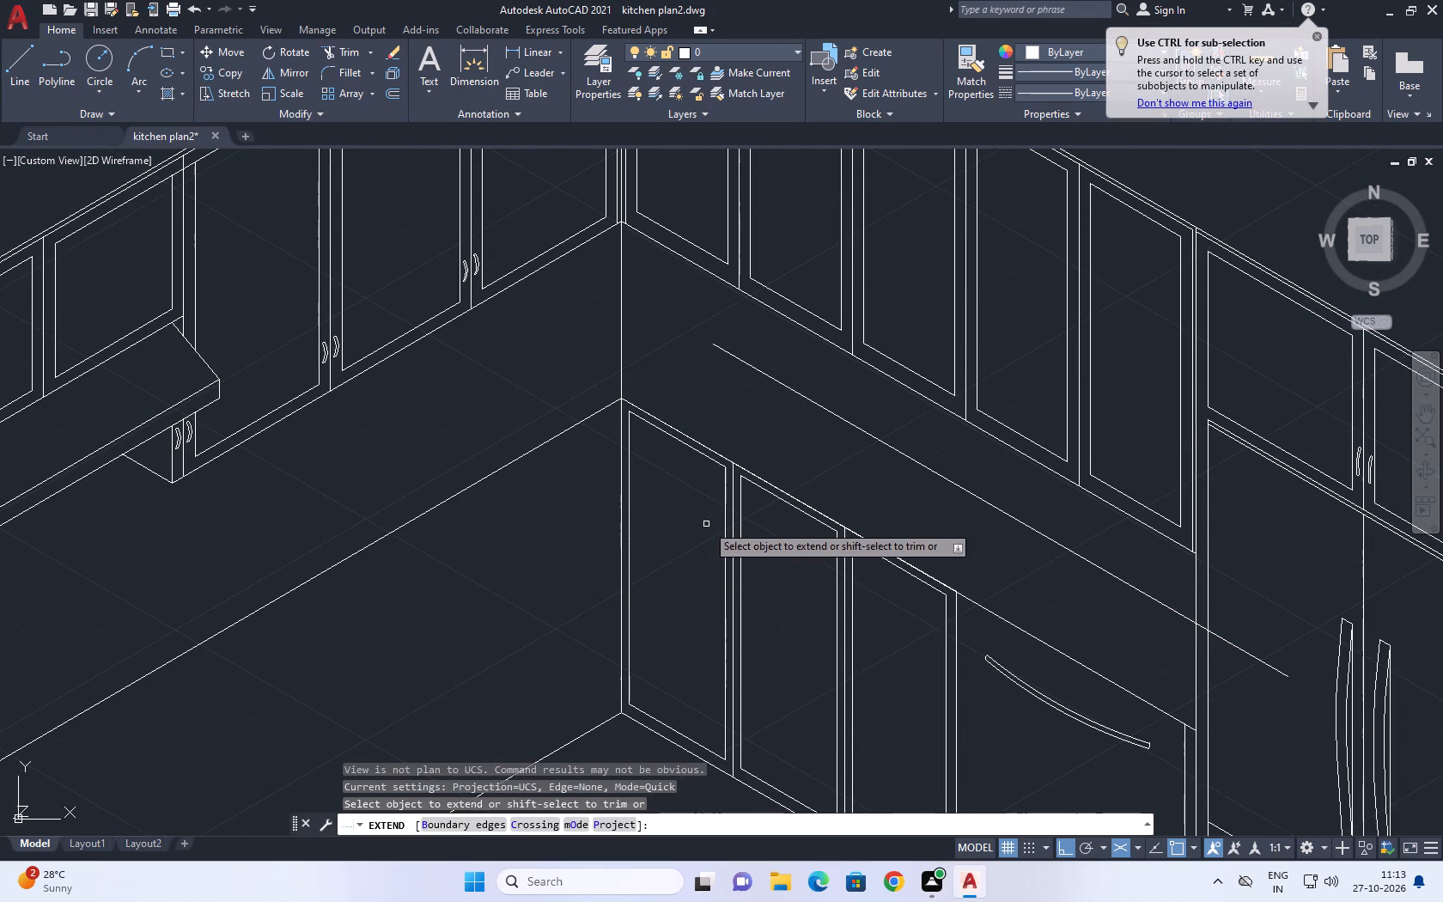
left_click(780, 382)
scroll(722, 426, "down", 3)
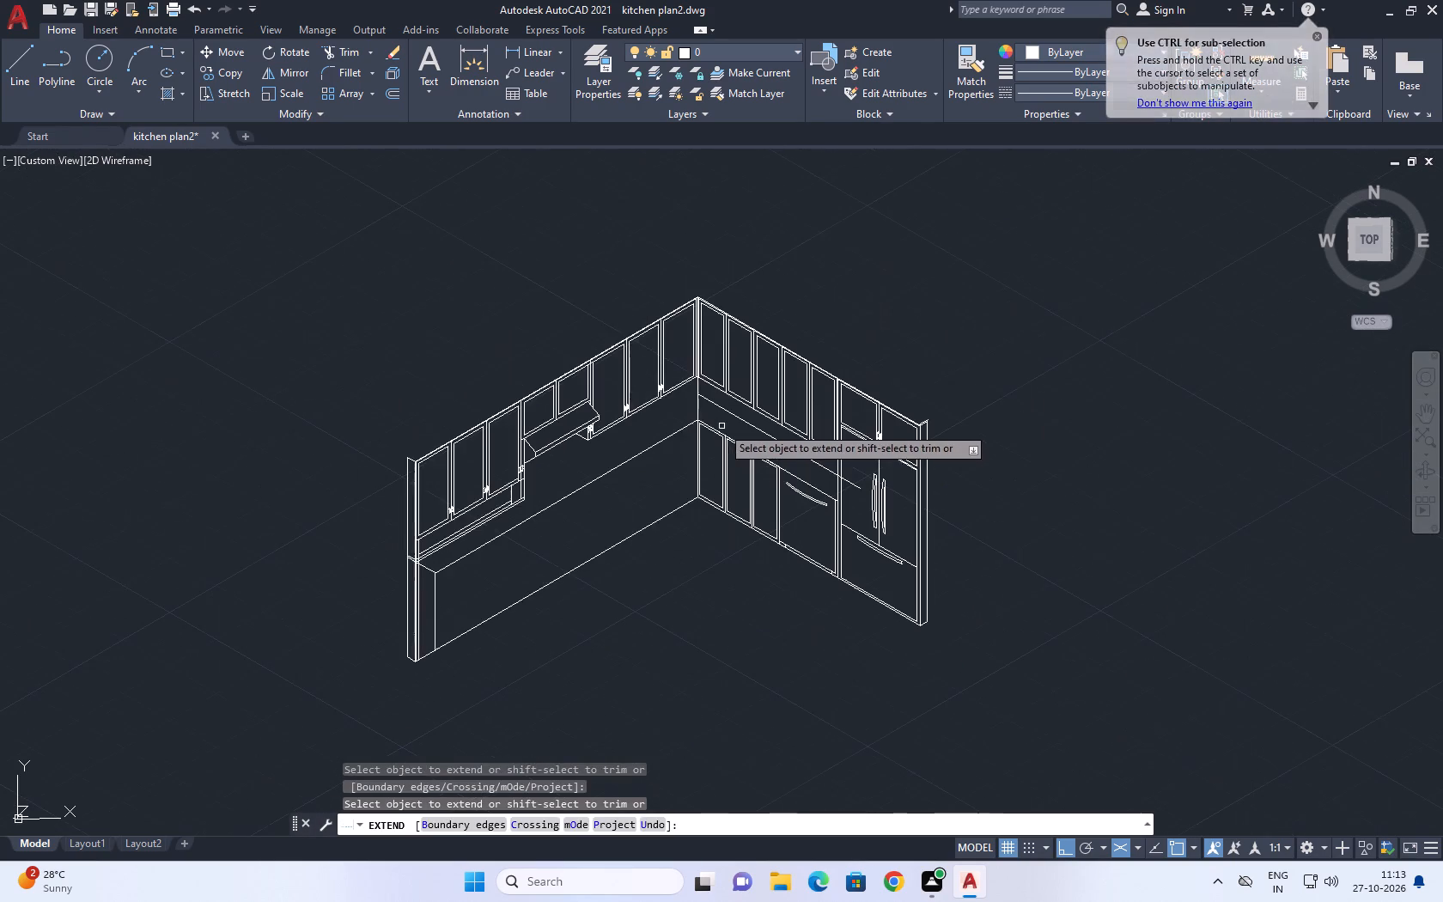
key("Escape")
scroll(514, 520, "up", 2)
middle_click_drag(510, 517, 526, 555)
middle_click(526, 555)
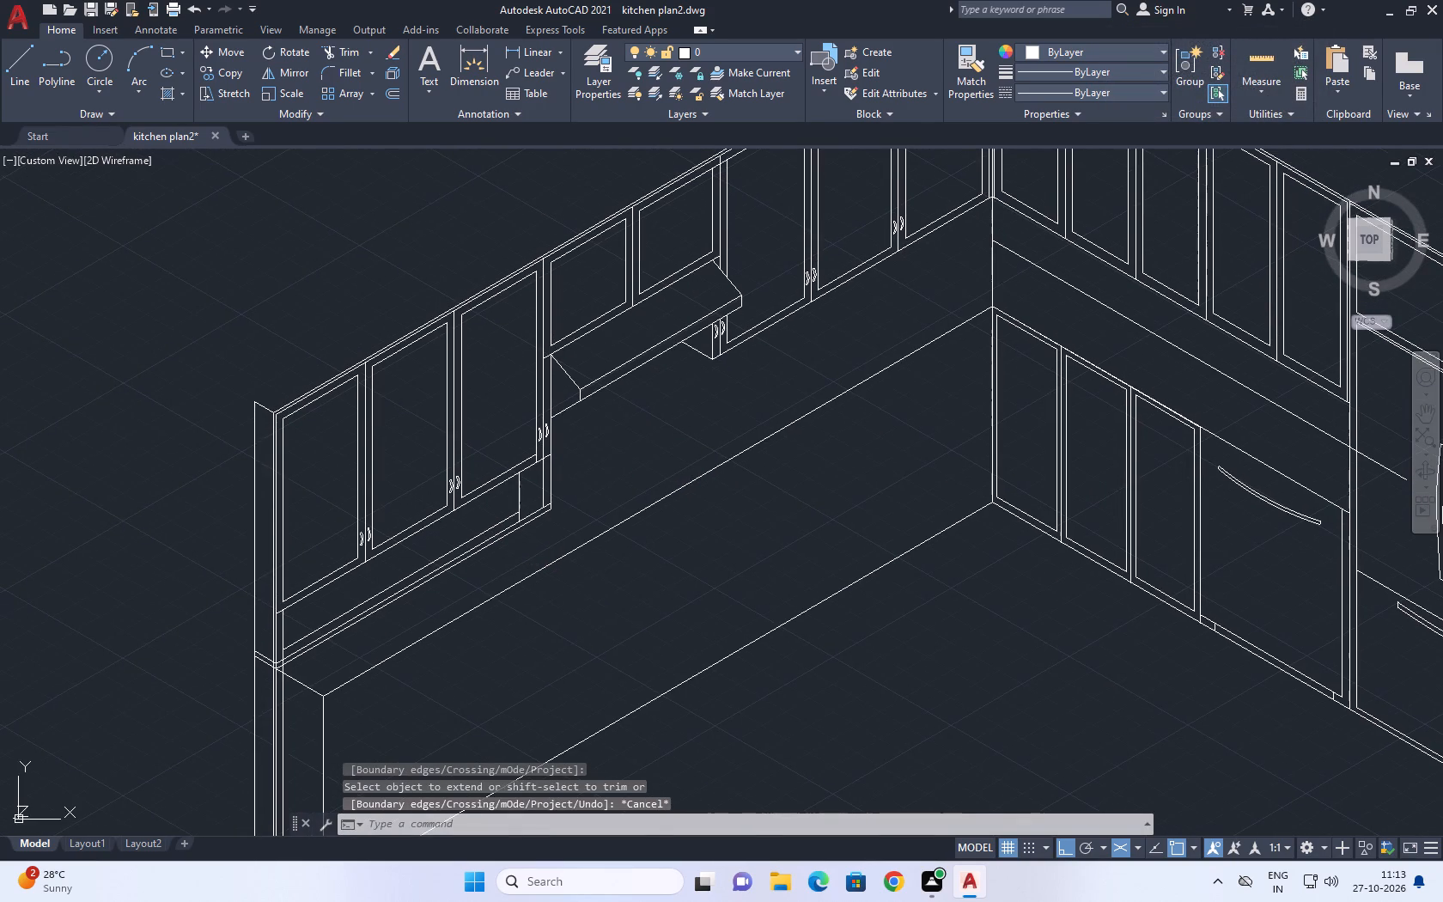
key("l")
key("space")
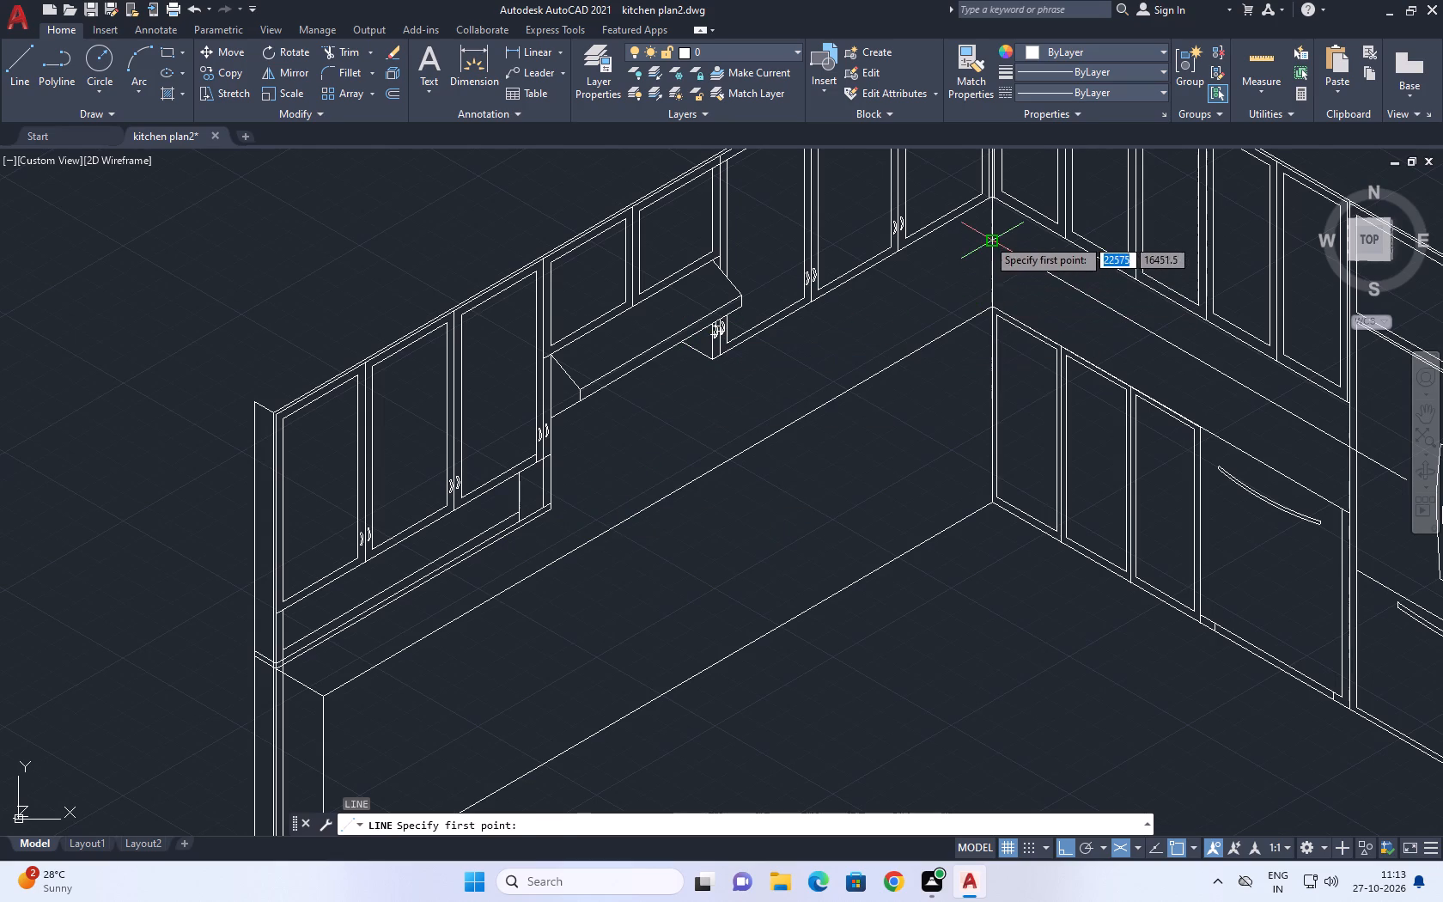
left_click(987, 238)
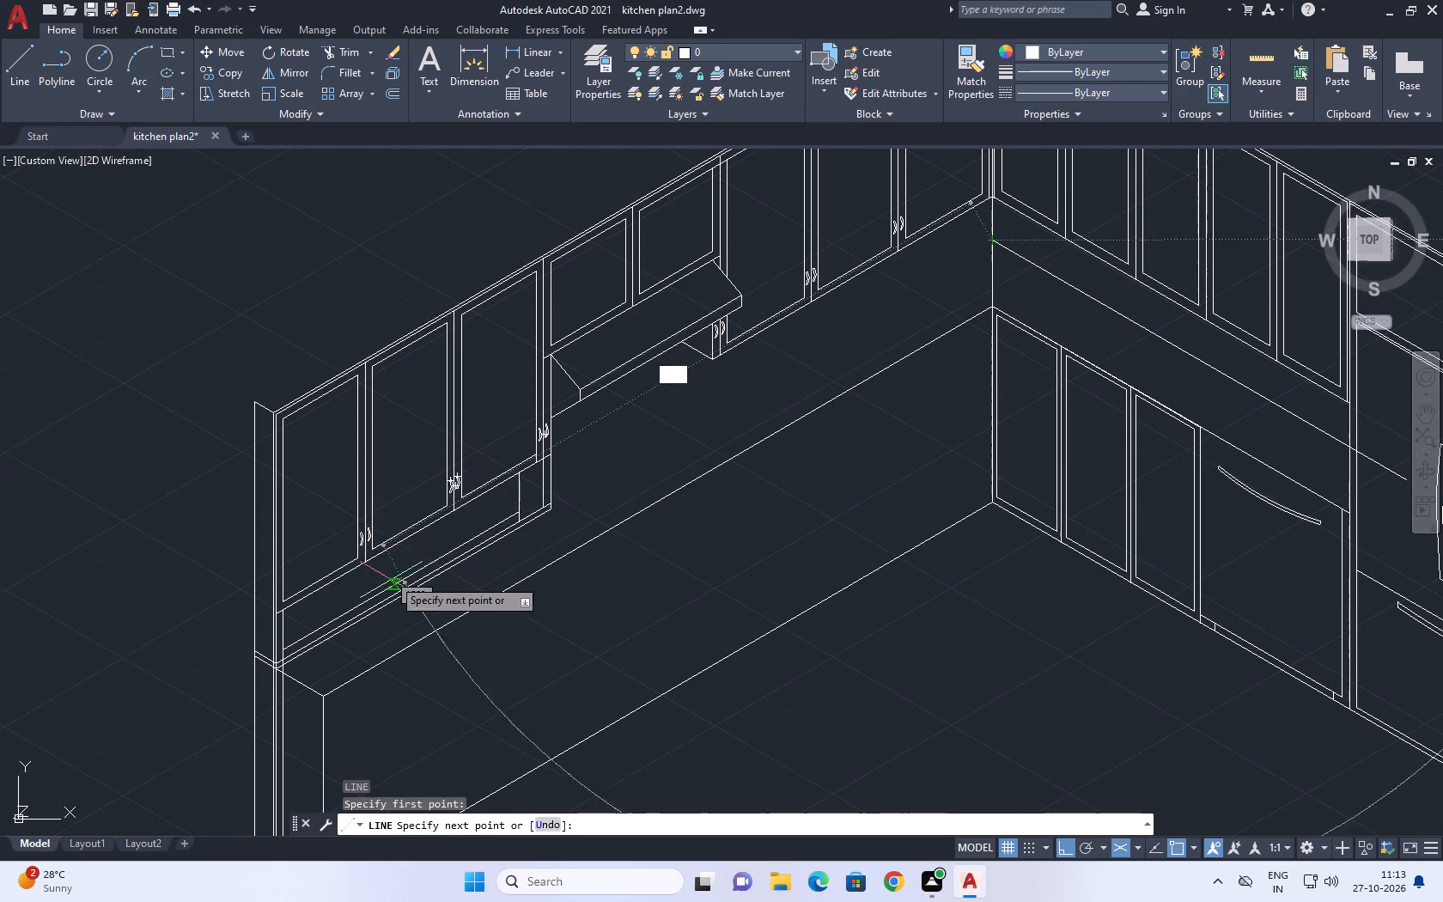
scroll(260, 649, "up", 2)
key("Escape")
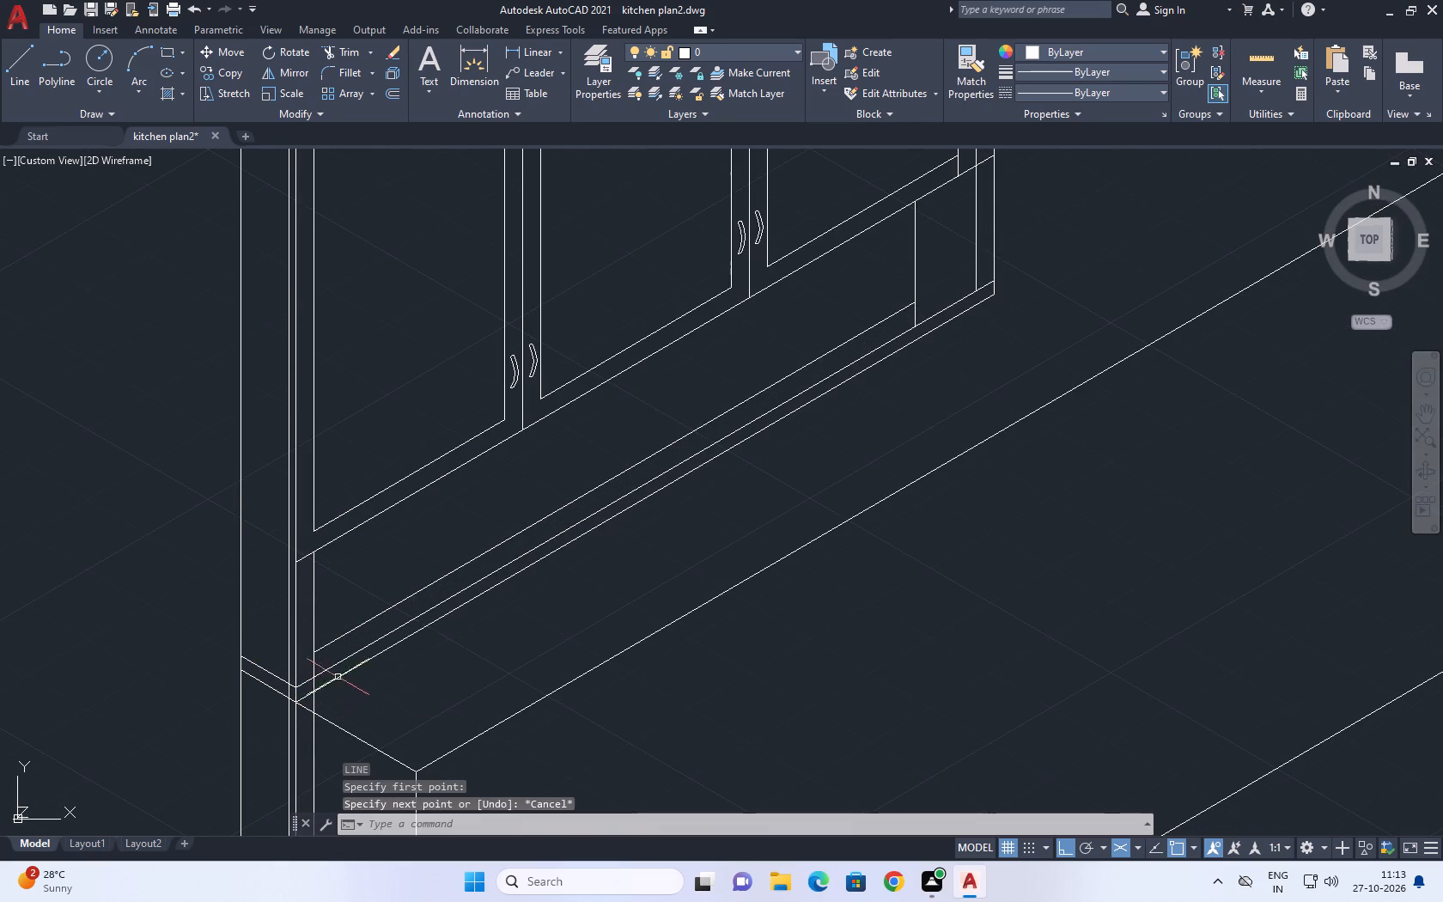
Extend the upper of the two lowest edge lines beneath the hood-side cabinets to the kitchen's vertical corner line.
middle_click_drag(428, 630, 400, 676)
key("e")
key("x")
key("space")
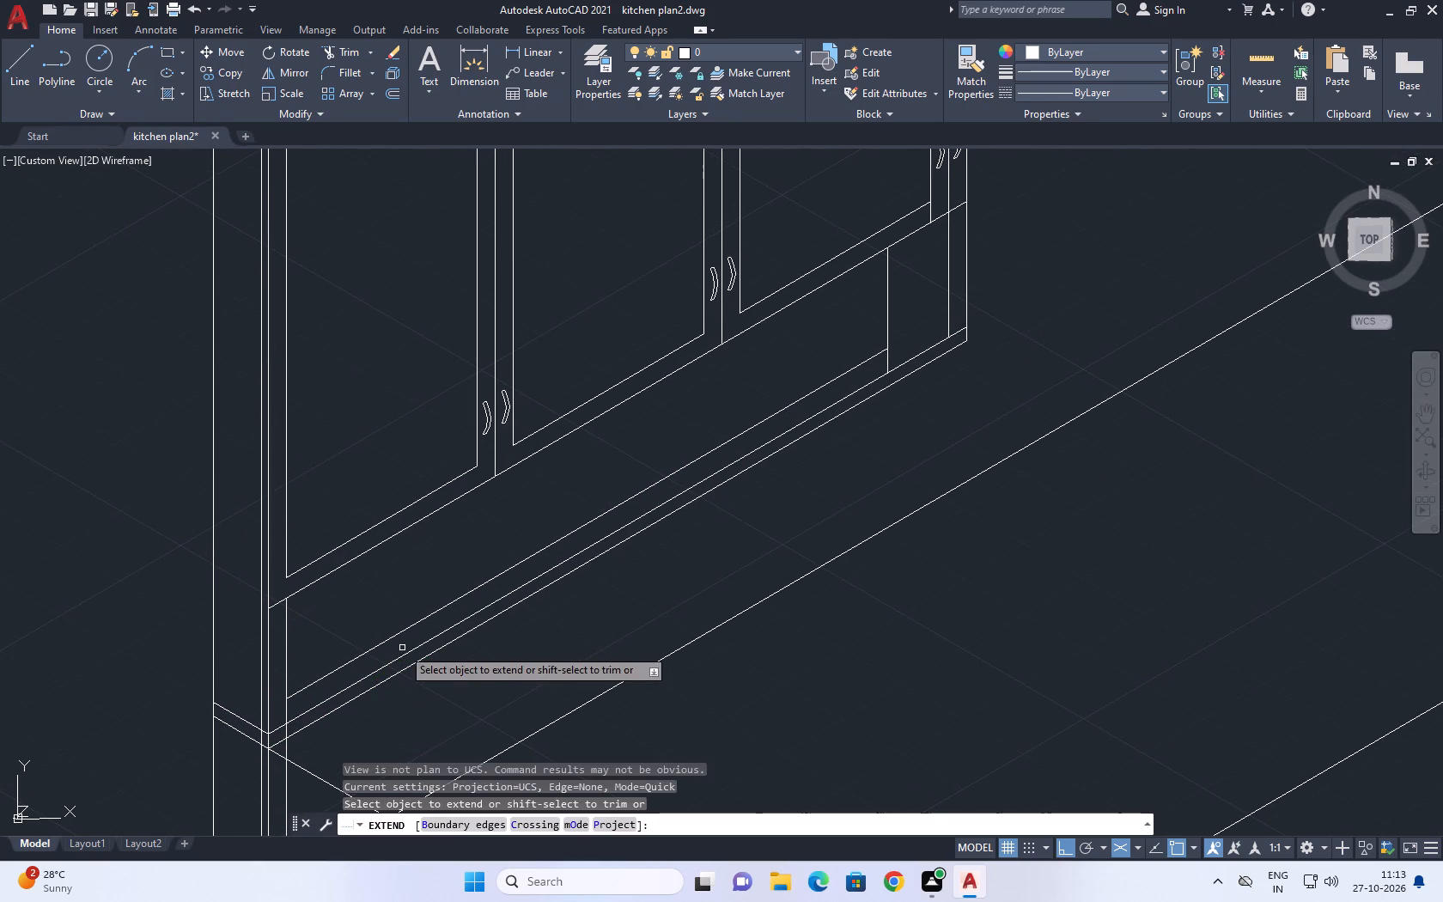
left_click(411, 653)
scroll(412, 645, "down", 2)
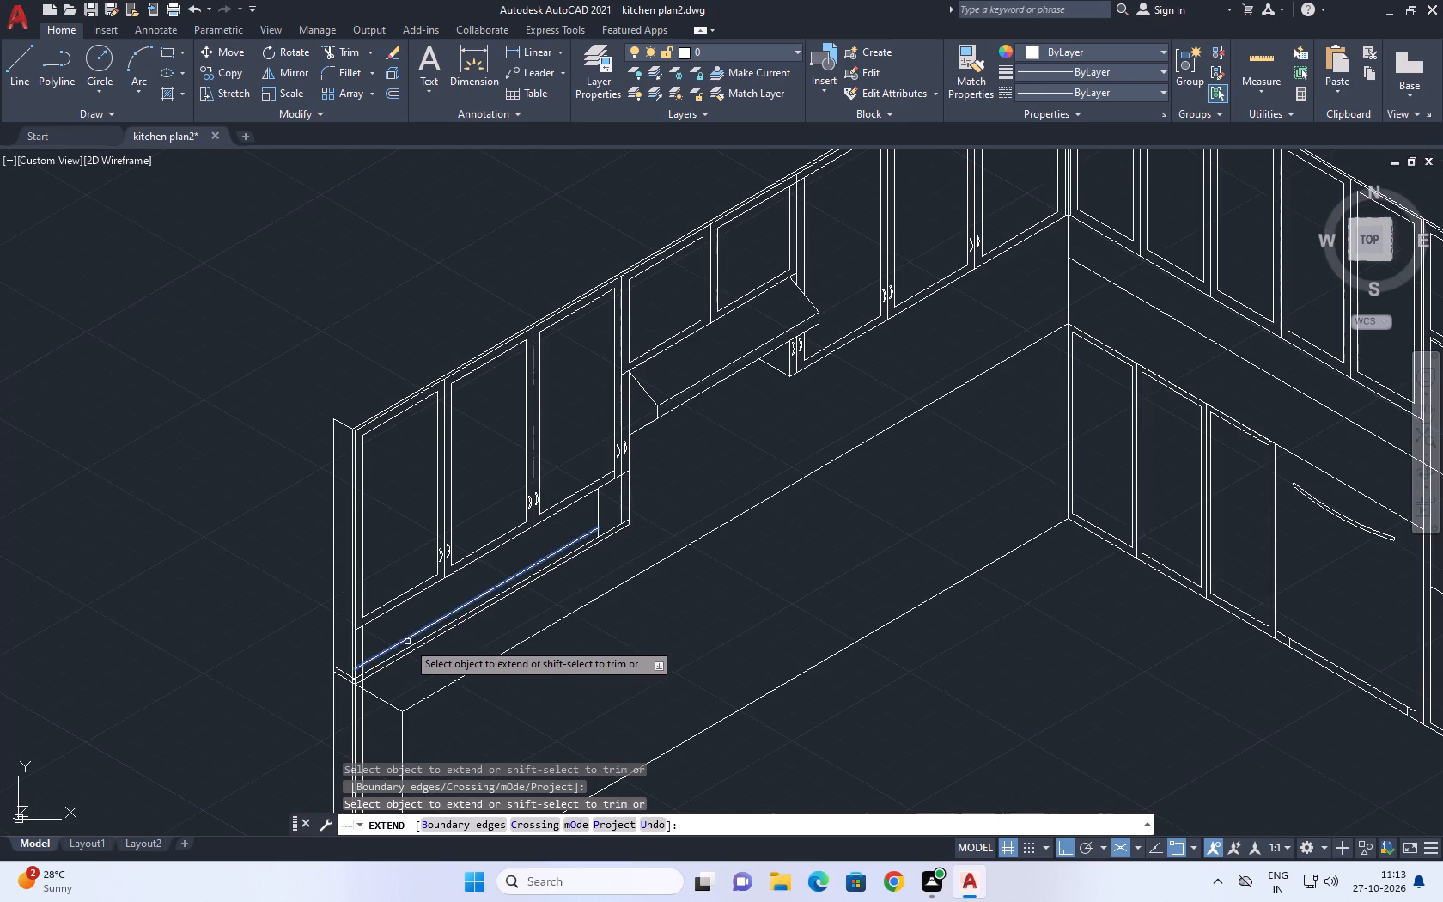
left_click(608, 532)
middle_click_drag(661, 506, 507, 601)
right_click(559, 586)
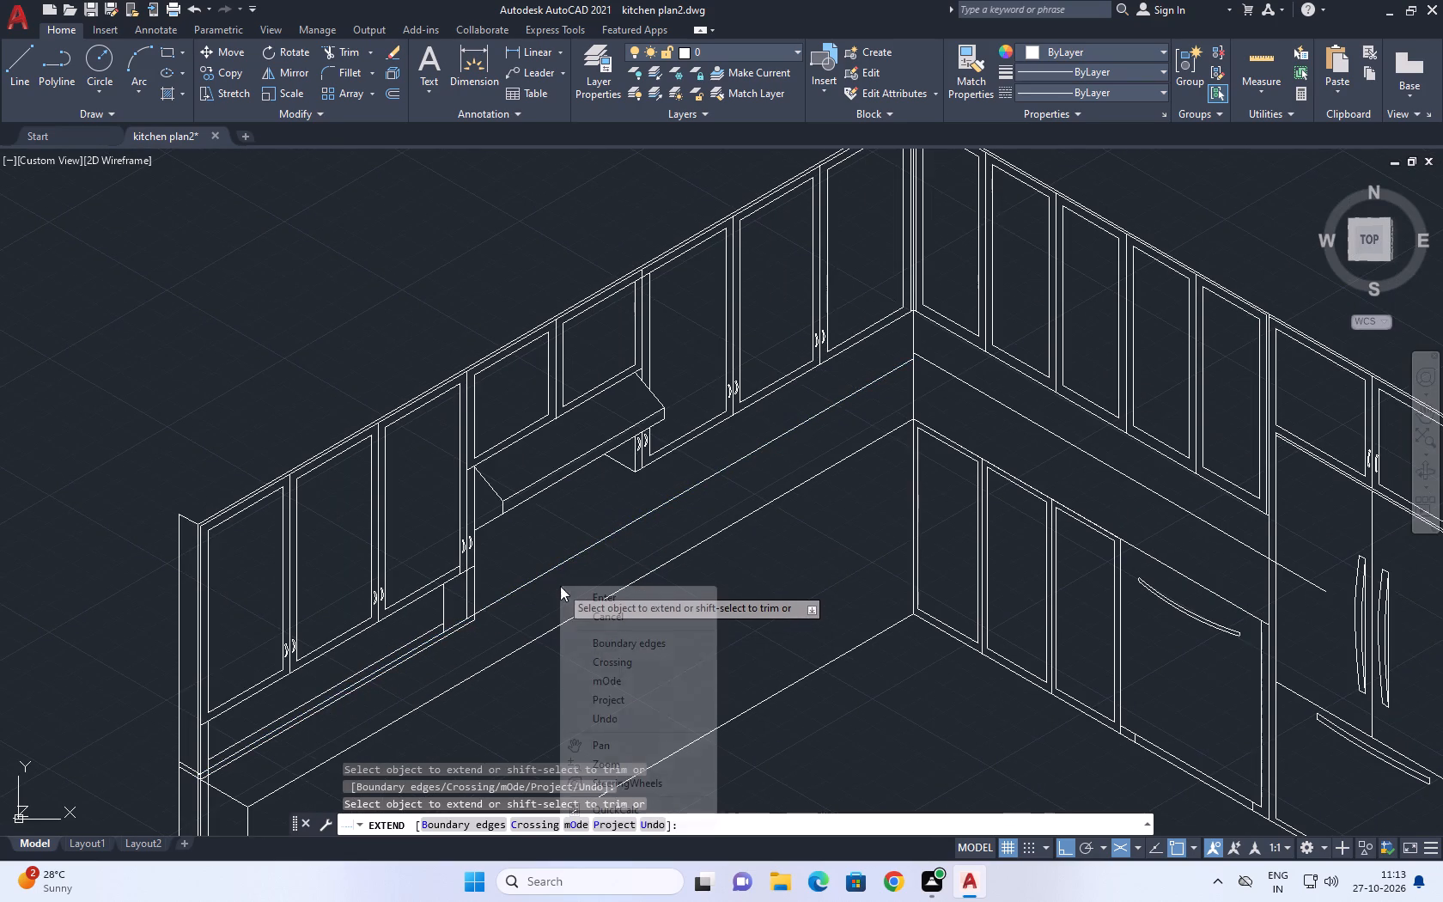
left_click(587, 614)
Move the copied edge line on the refrigerator side so its corner end meets the end of the extended hood-side line.
middle_click_drag(797, 515, 534, 583)
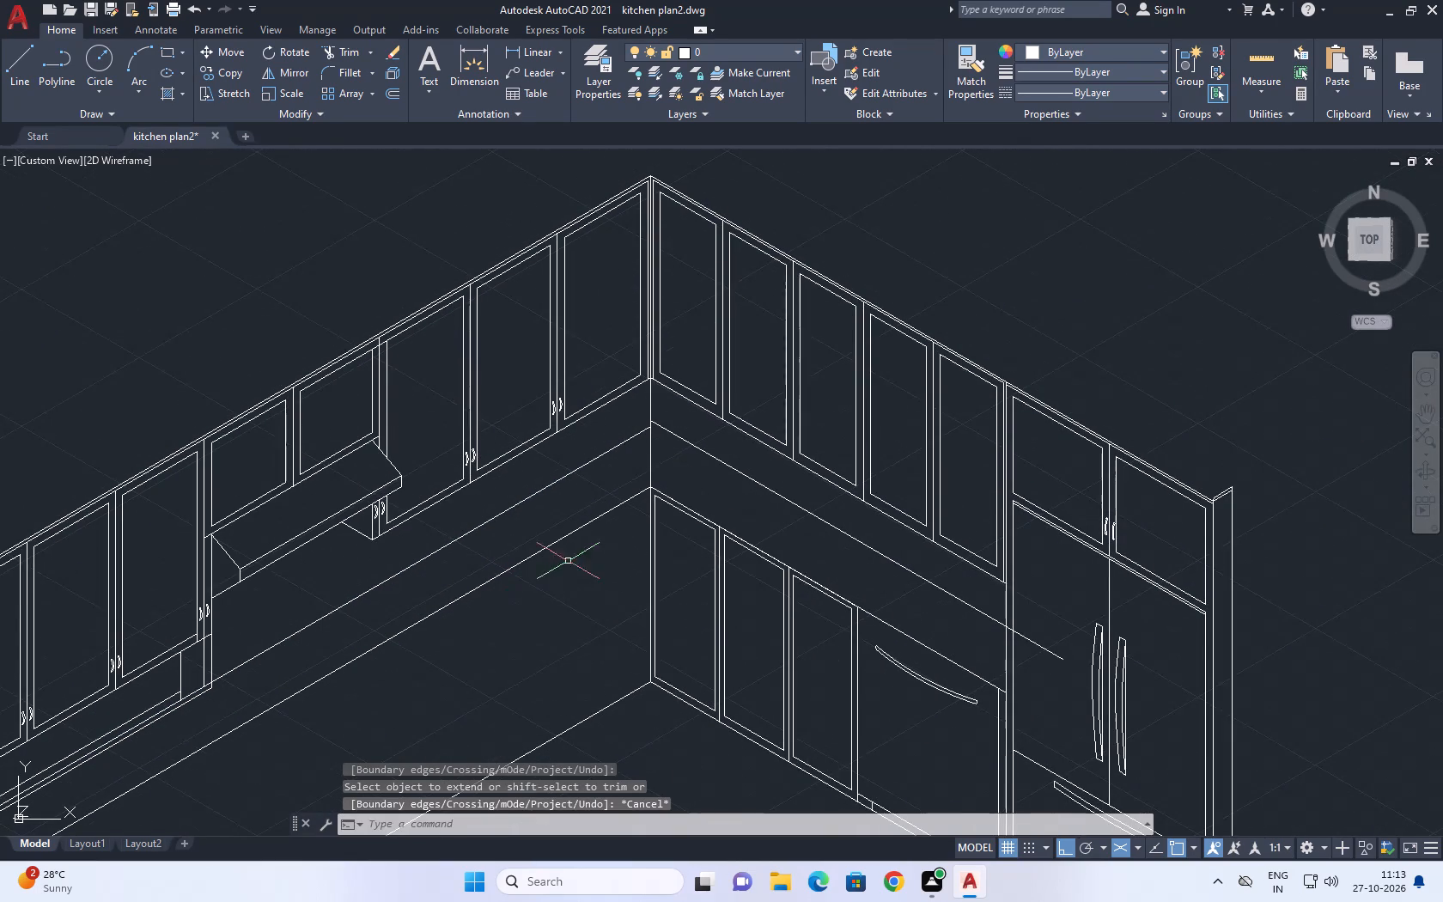
left_click(751, 457)
left_click(742, 465)
left_click(740, 471)
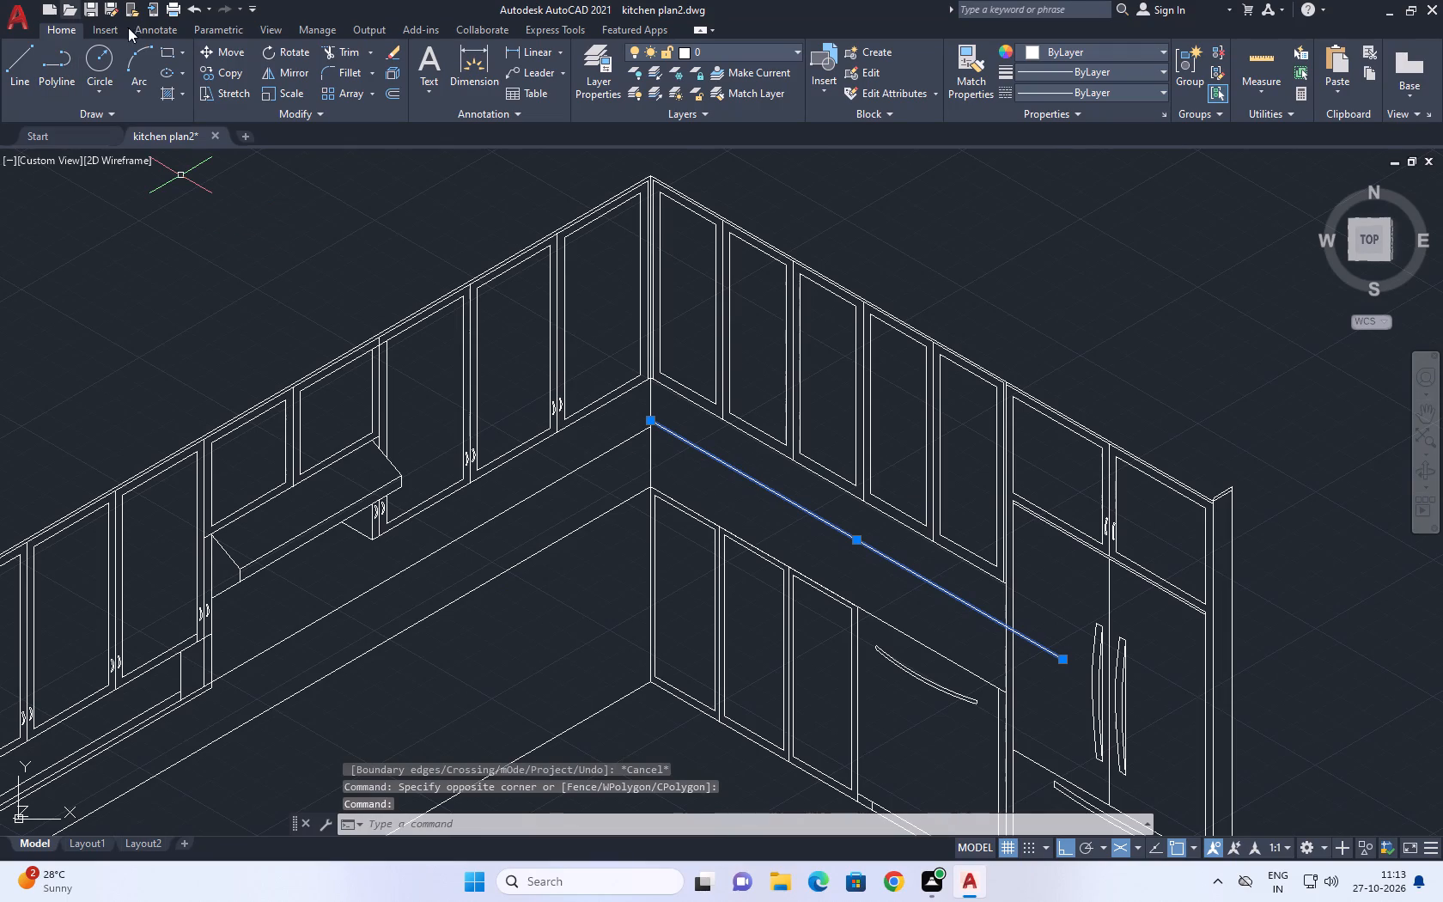
left_click(230, 48)
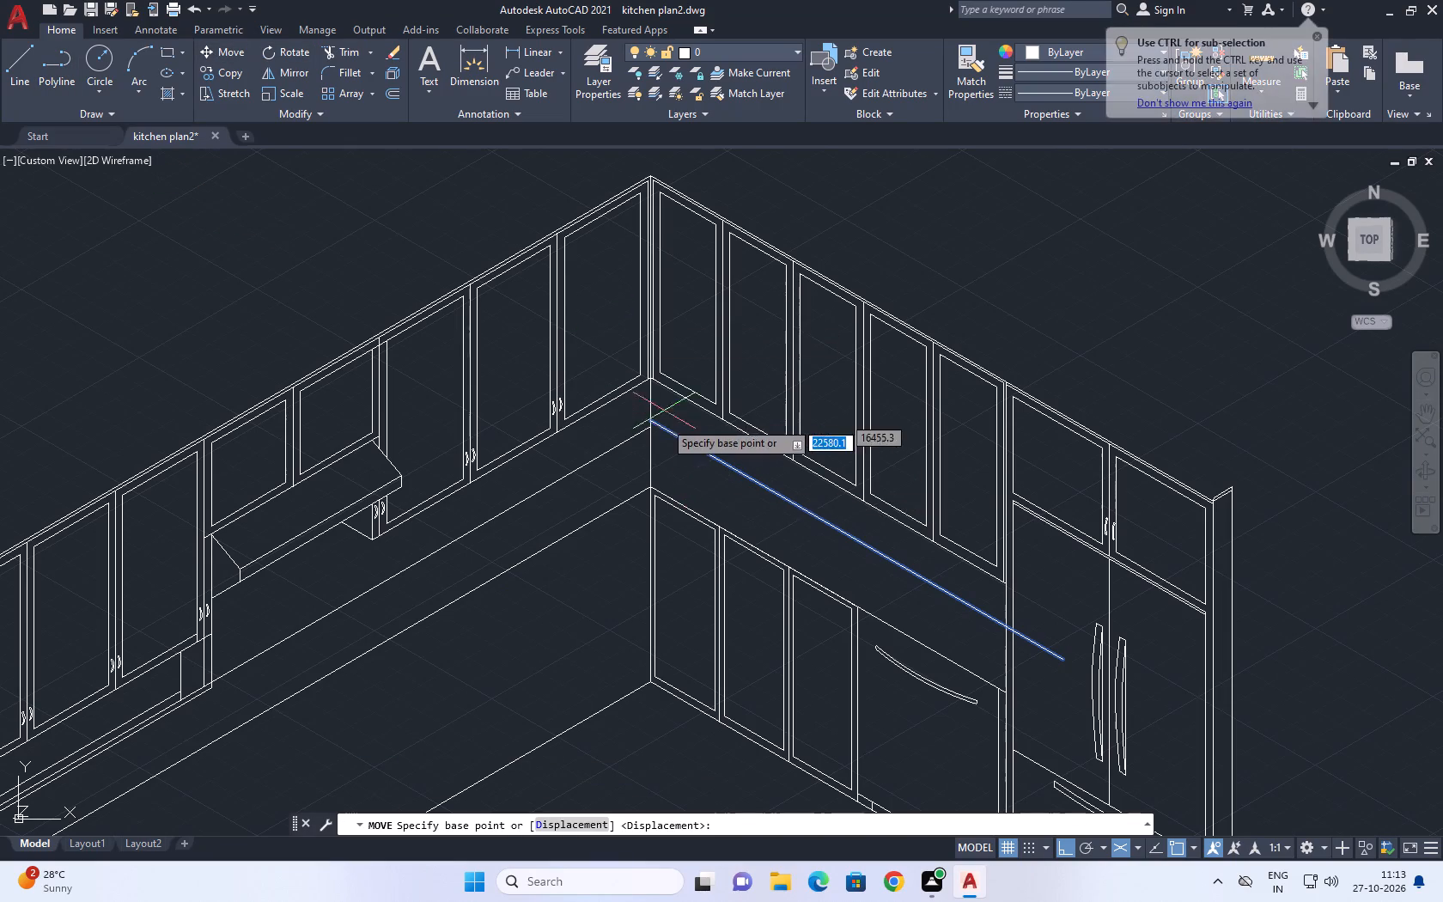
scroll(664, 429, "up", 4)
left_click(607, 373)
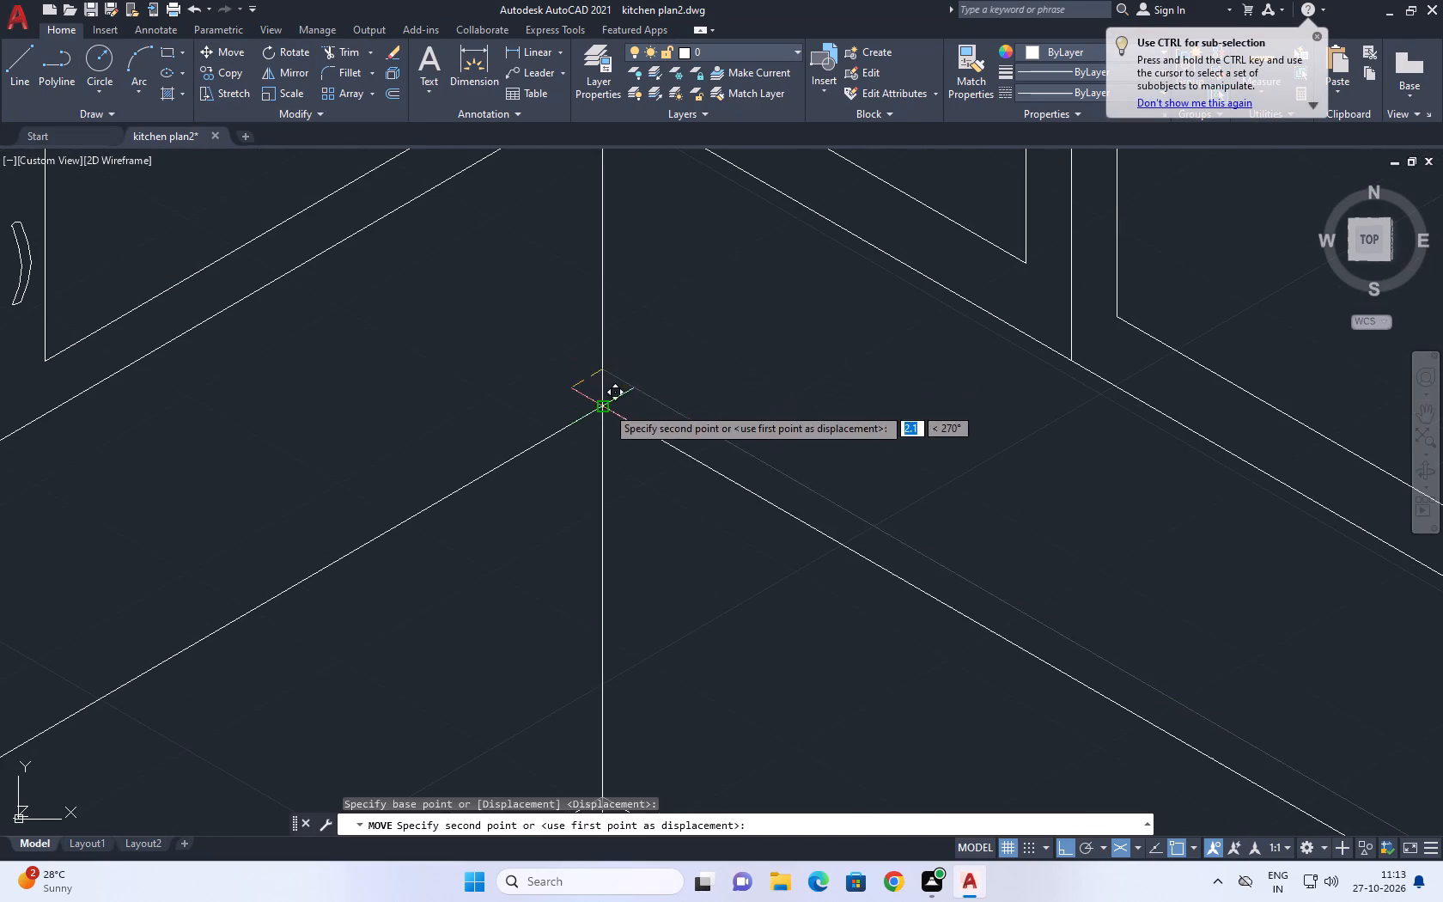
left_click(606, 406)
Trim the copied edge line's overhang across the refrigerator and side panel, ending it at the panel's near vertical line.
scroll(598, 403, "down", 5)
scroll(589, 419, "up", 7)
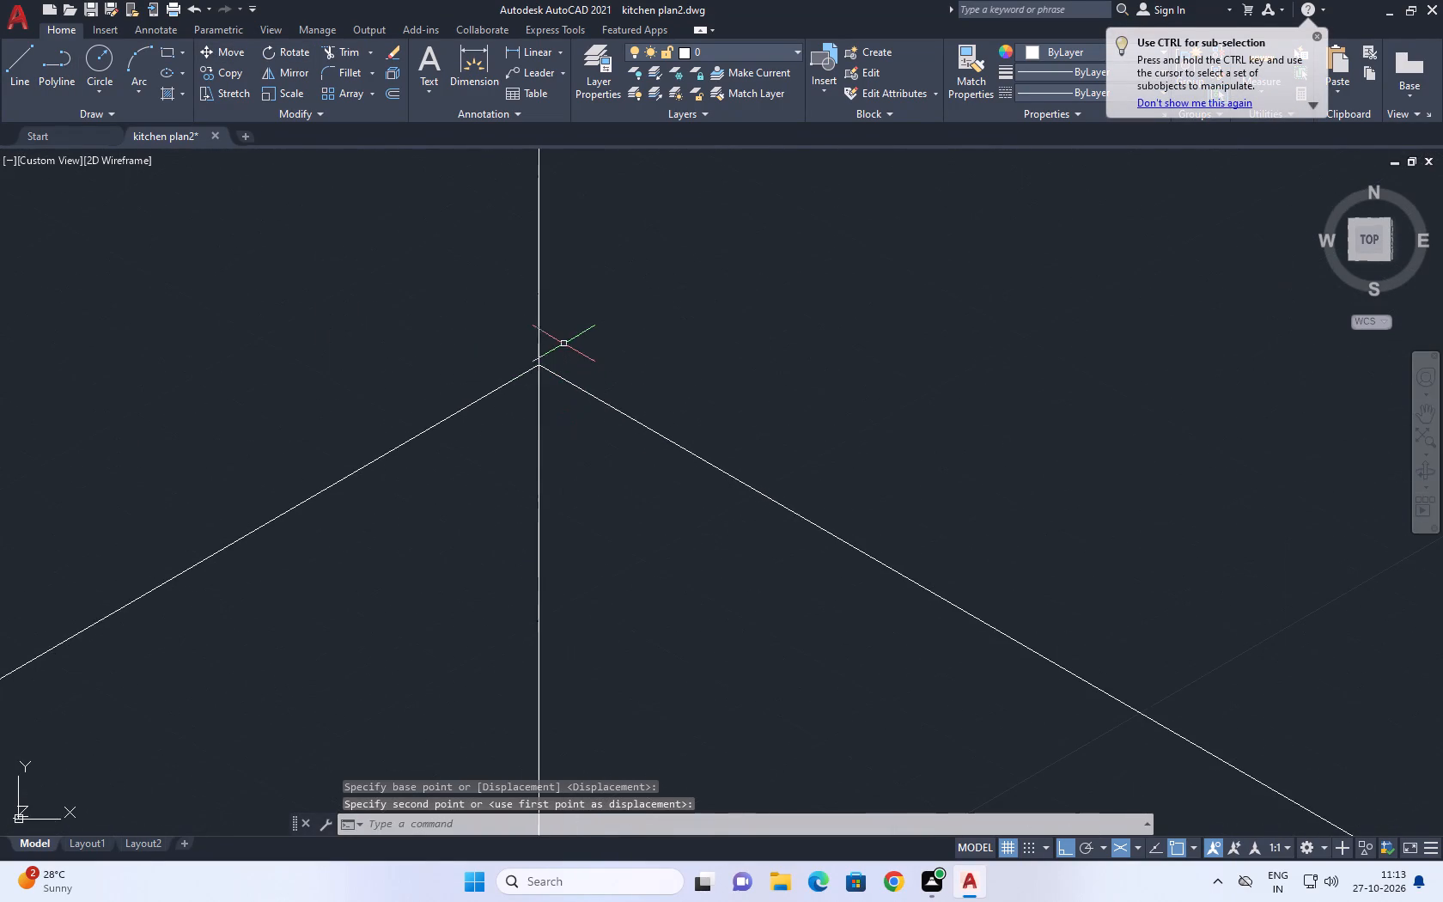
scroll(561, 337, "down", 13)
scroll(607, 375, "up", 7)
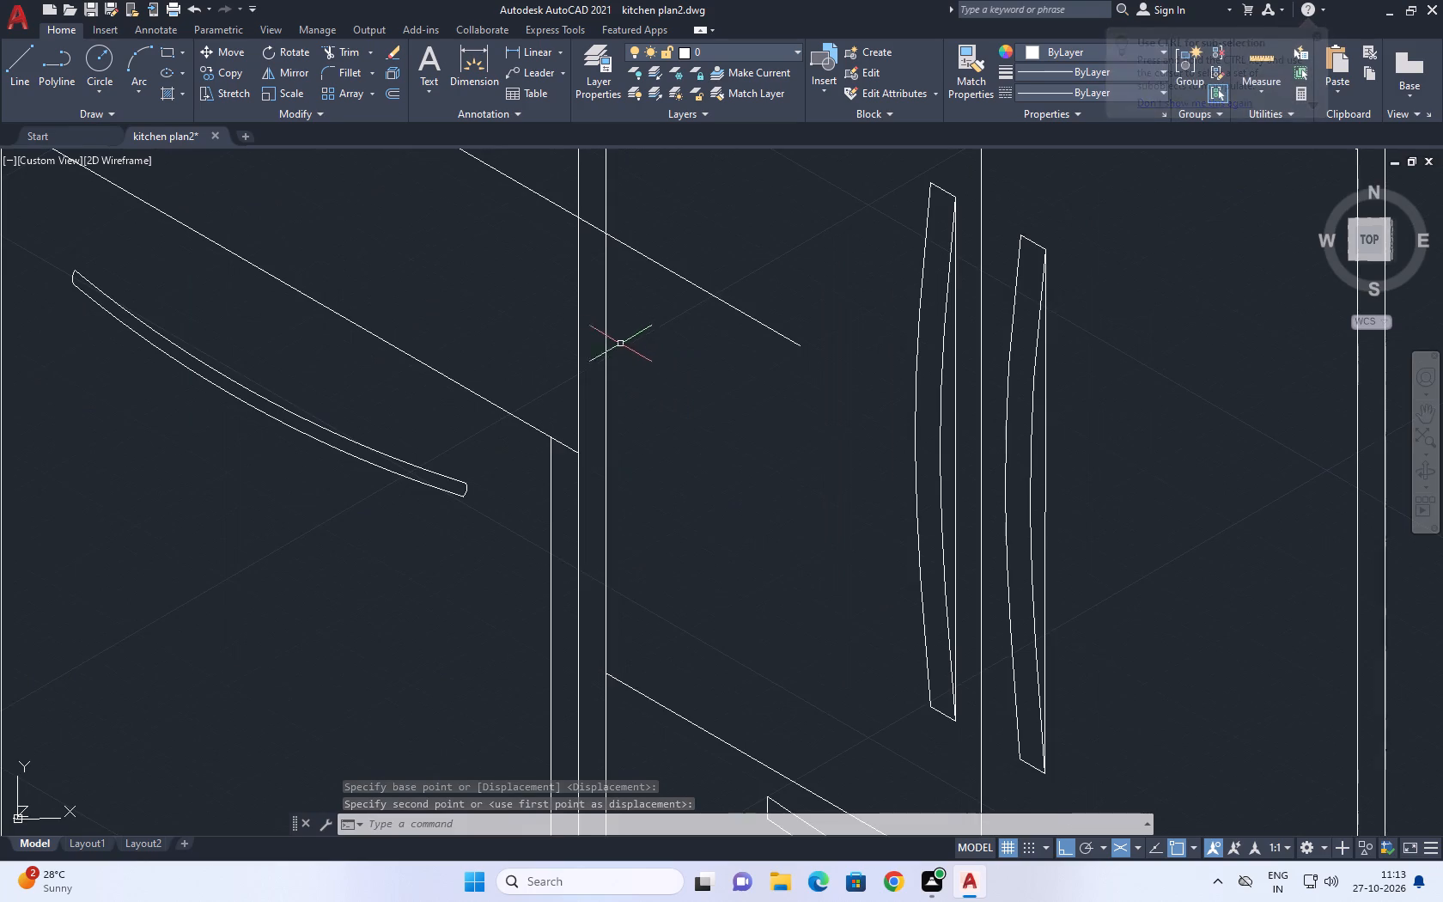
middle_click_drag(620, 427, 634, 565)
left_click(351, 55)
left_click(746, 376)
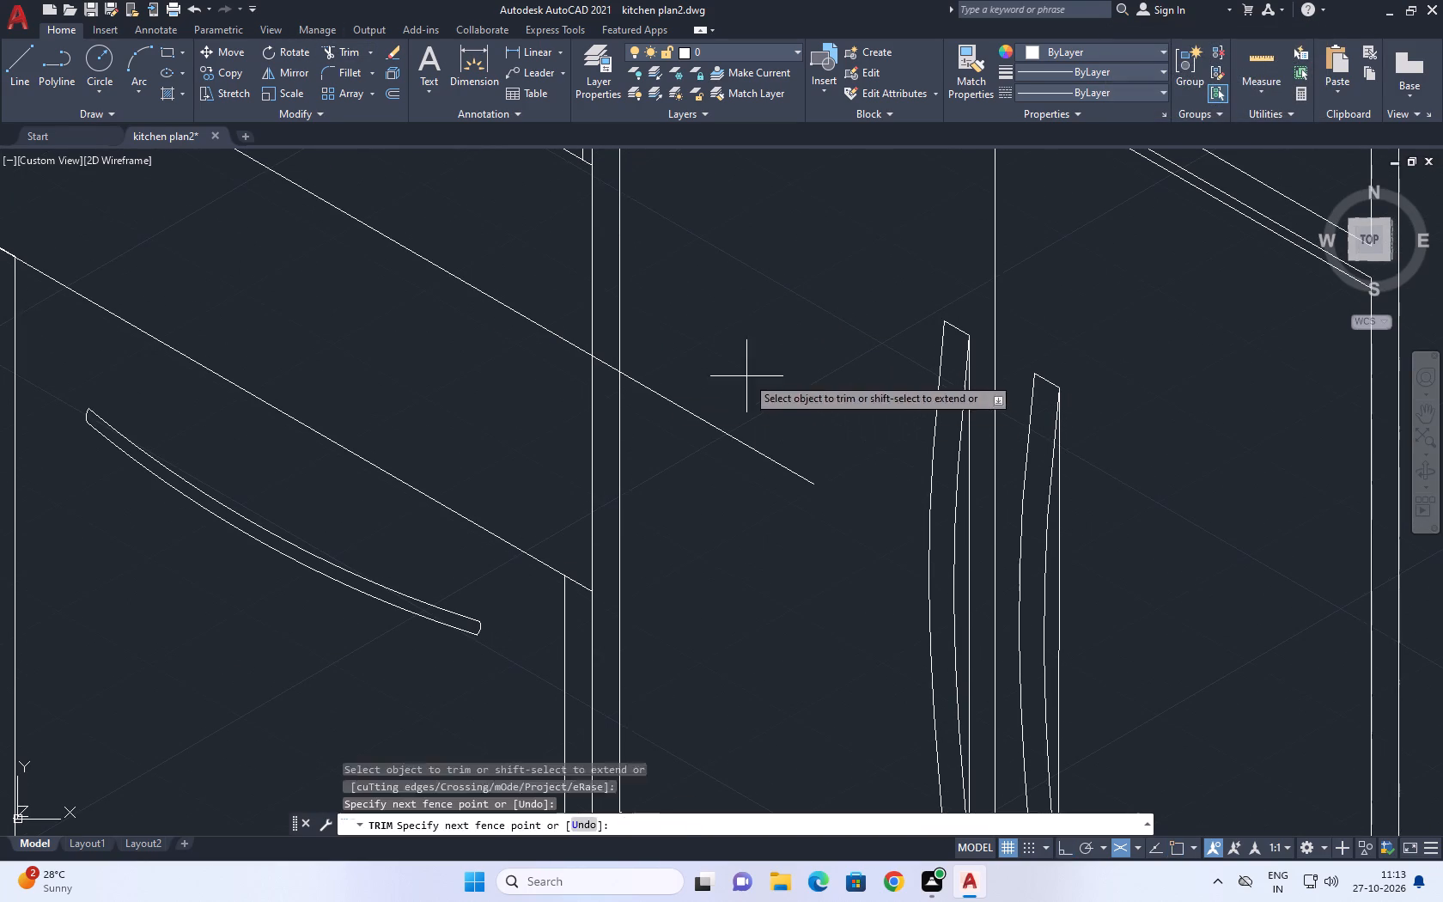
left_click(728, 488)
scroll(612, 362, "up", 2)
left_click(606, 344)
left_click(600, 423)
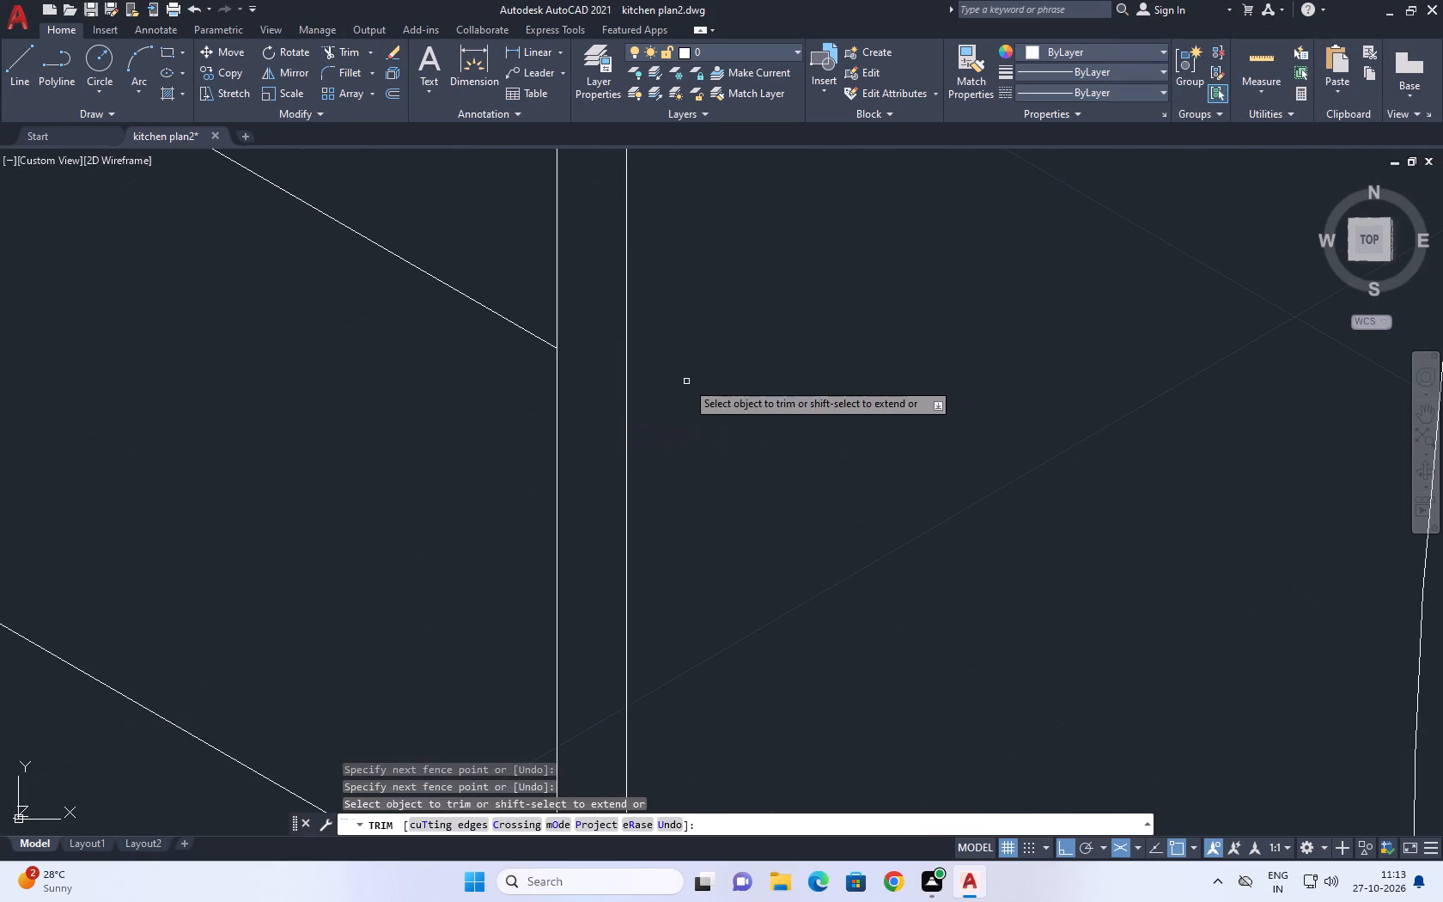
right_click(686, 381)
left_click(730, 411)
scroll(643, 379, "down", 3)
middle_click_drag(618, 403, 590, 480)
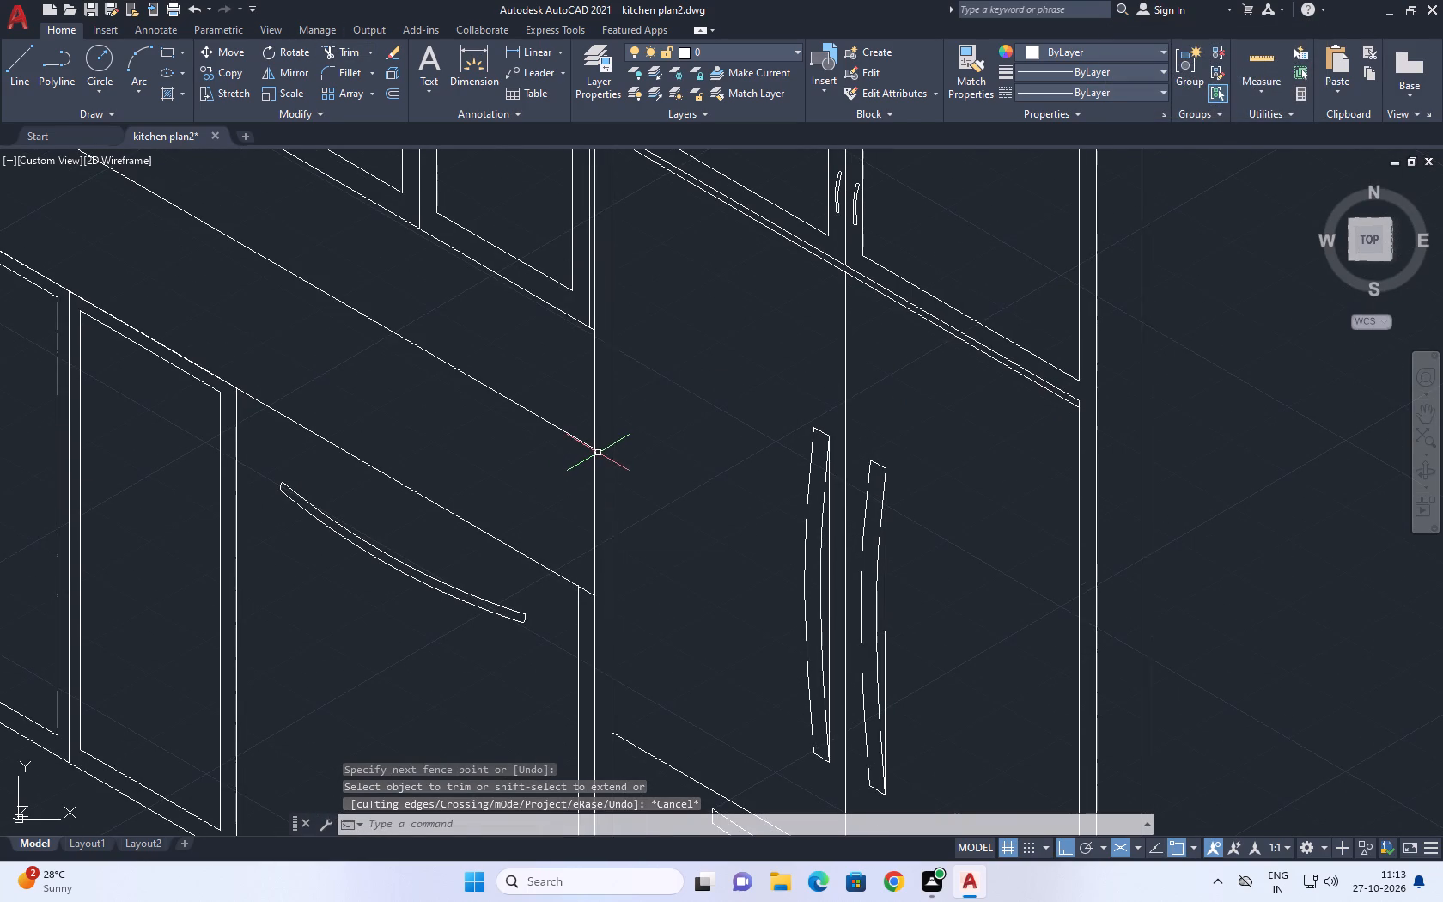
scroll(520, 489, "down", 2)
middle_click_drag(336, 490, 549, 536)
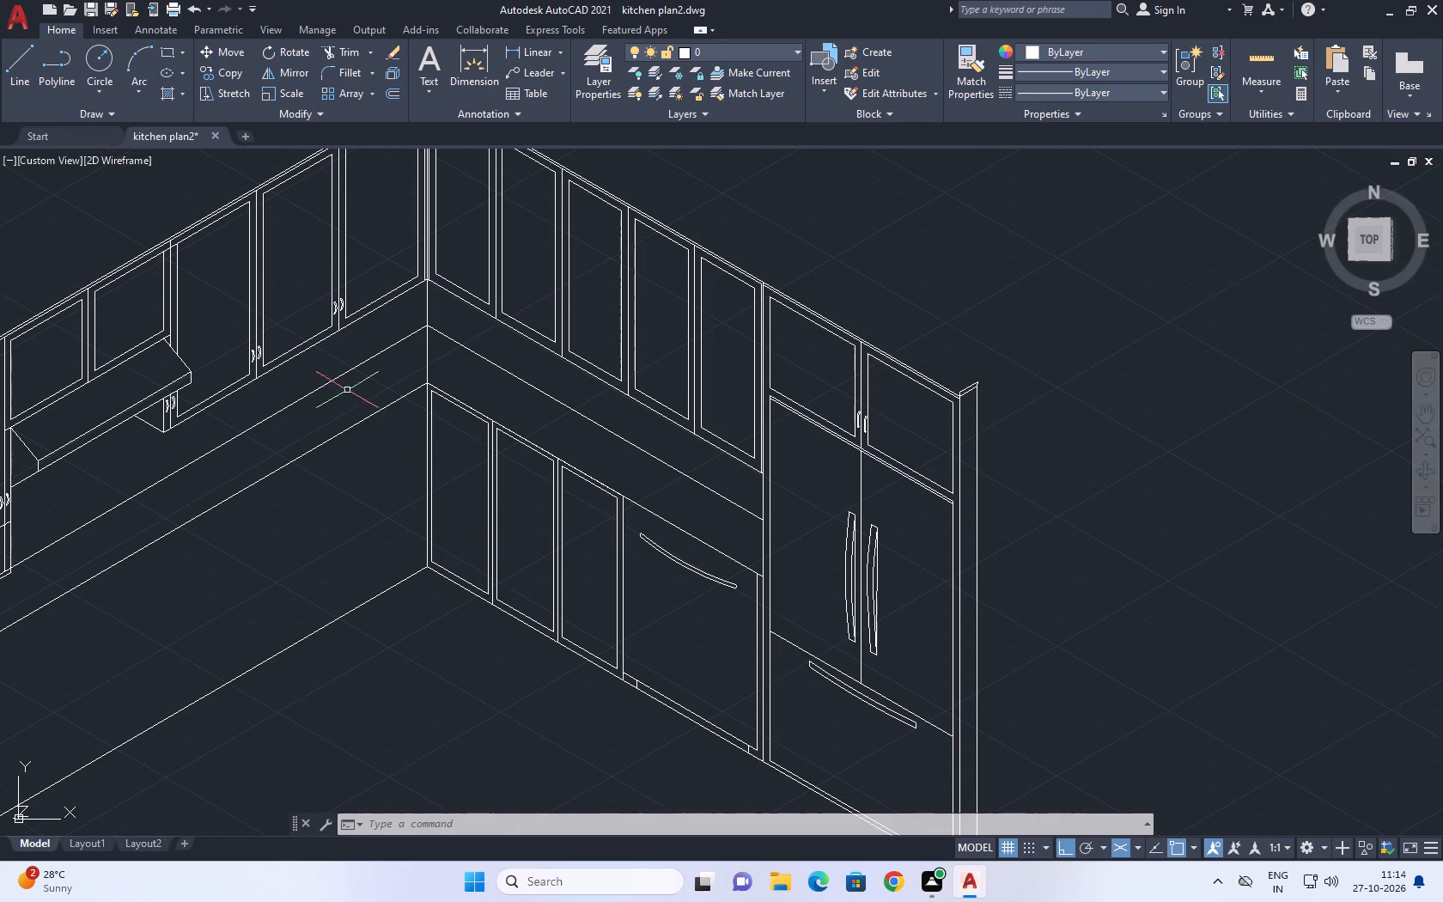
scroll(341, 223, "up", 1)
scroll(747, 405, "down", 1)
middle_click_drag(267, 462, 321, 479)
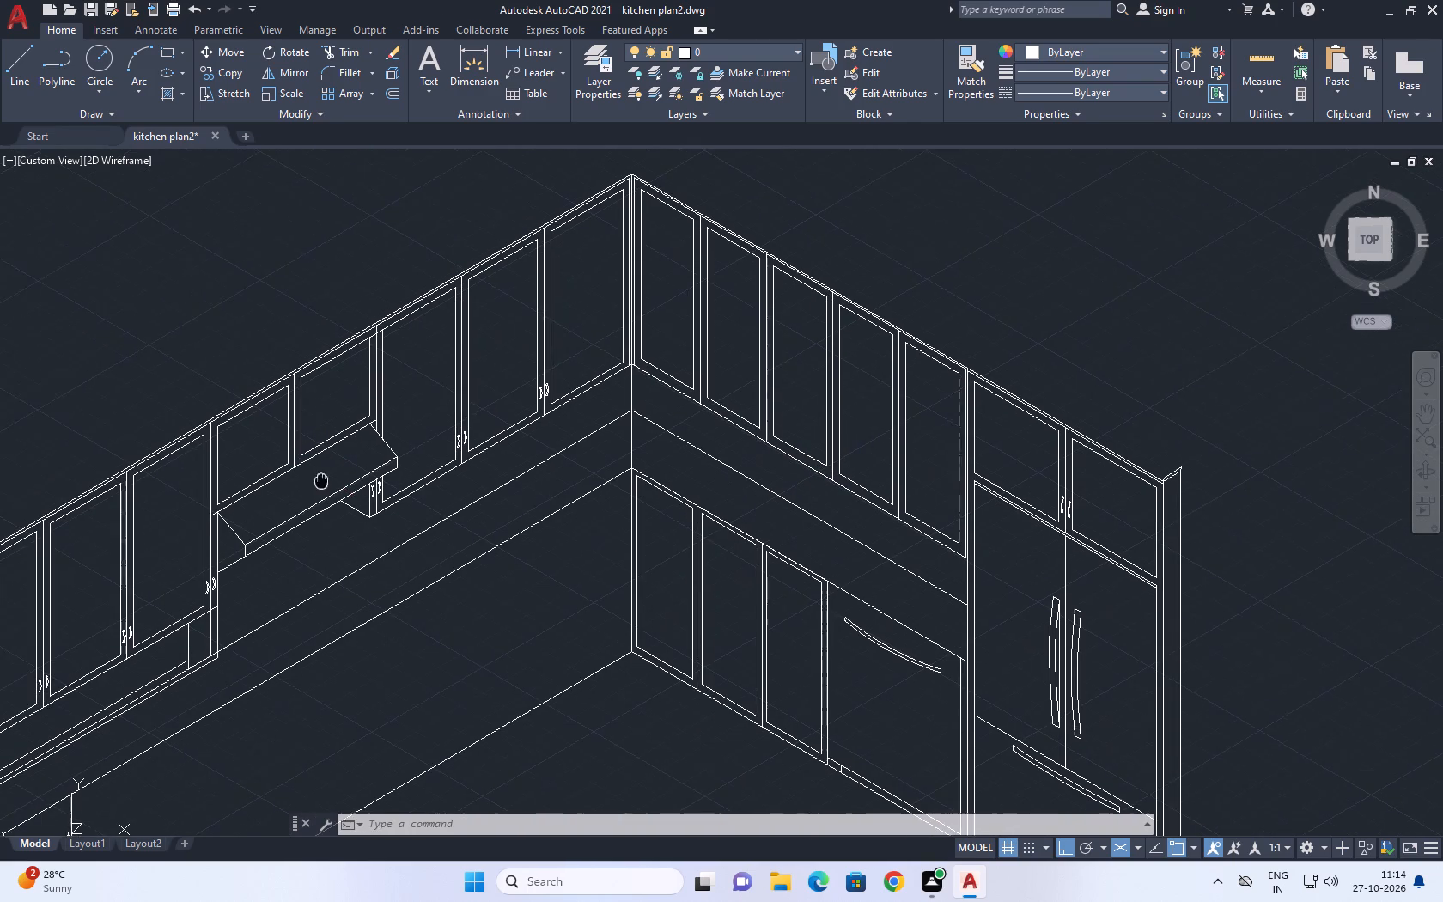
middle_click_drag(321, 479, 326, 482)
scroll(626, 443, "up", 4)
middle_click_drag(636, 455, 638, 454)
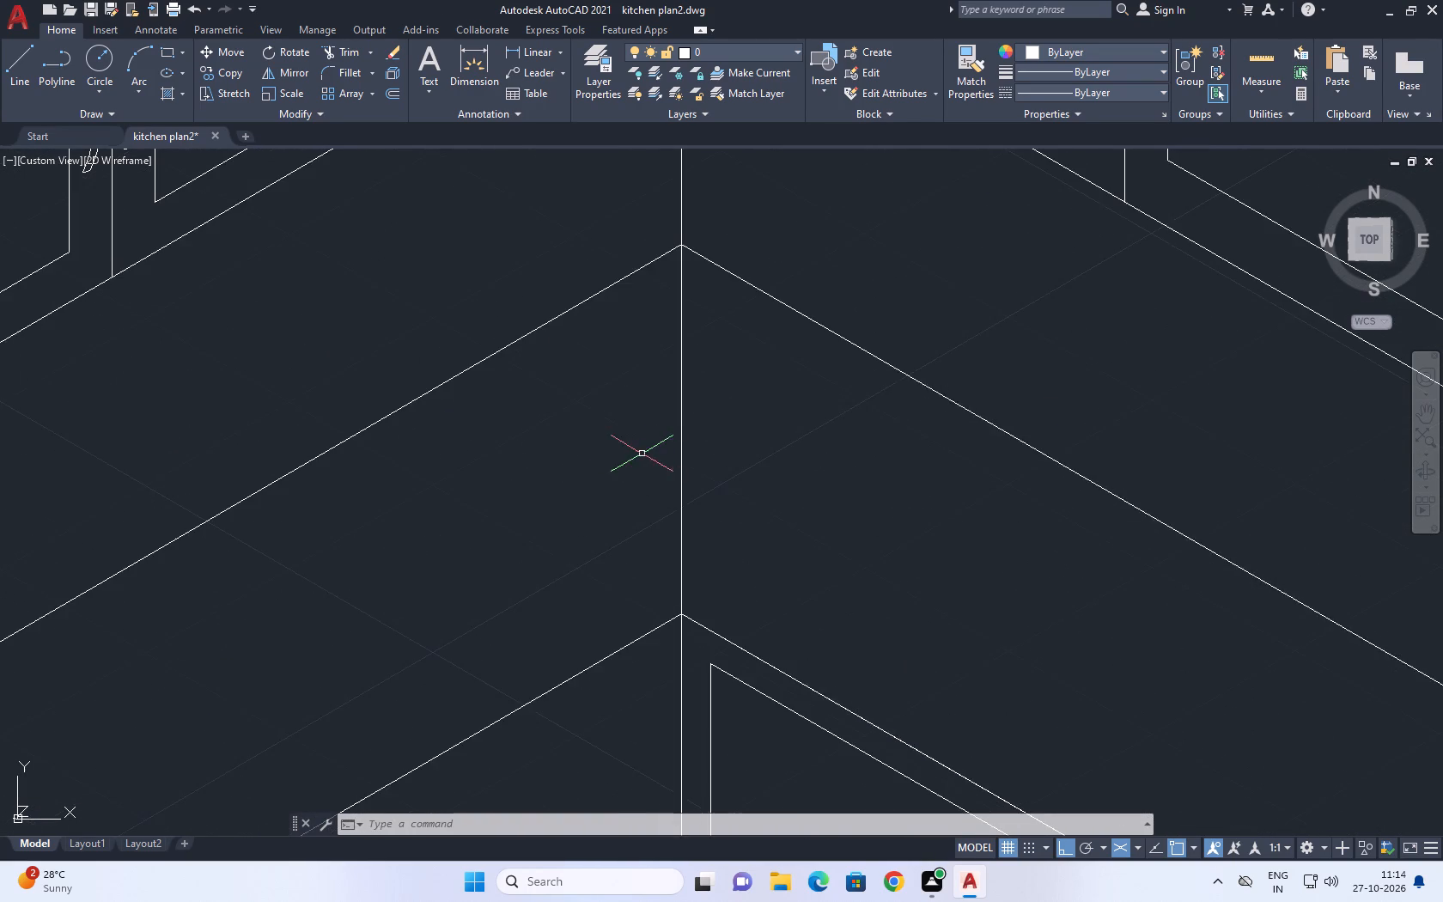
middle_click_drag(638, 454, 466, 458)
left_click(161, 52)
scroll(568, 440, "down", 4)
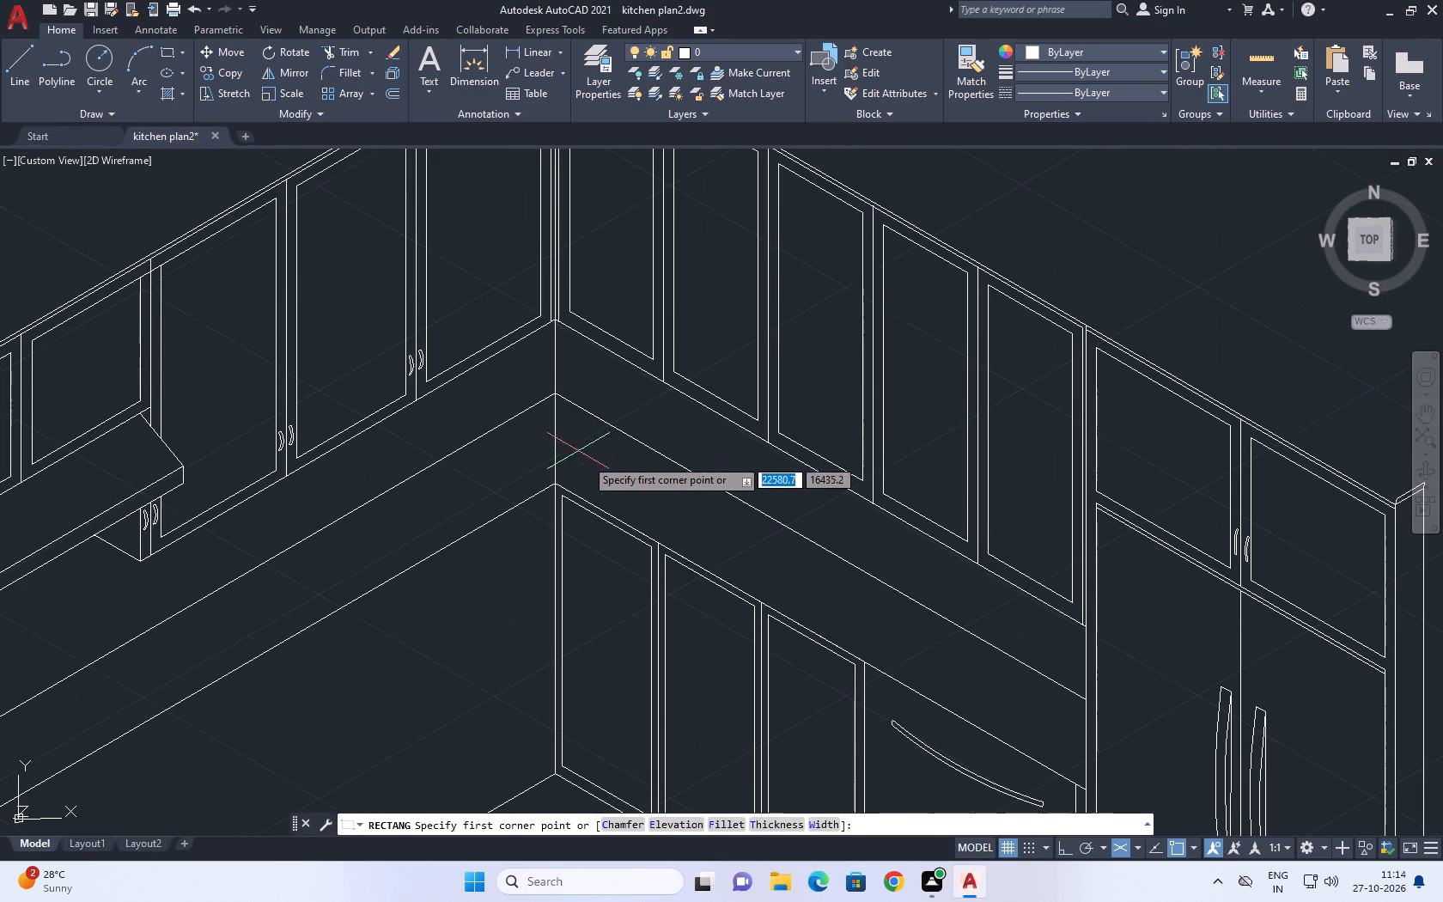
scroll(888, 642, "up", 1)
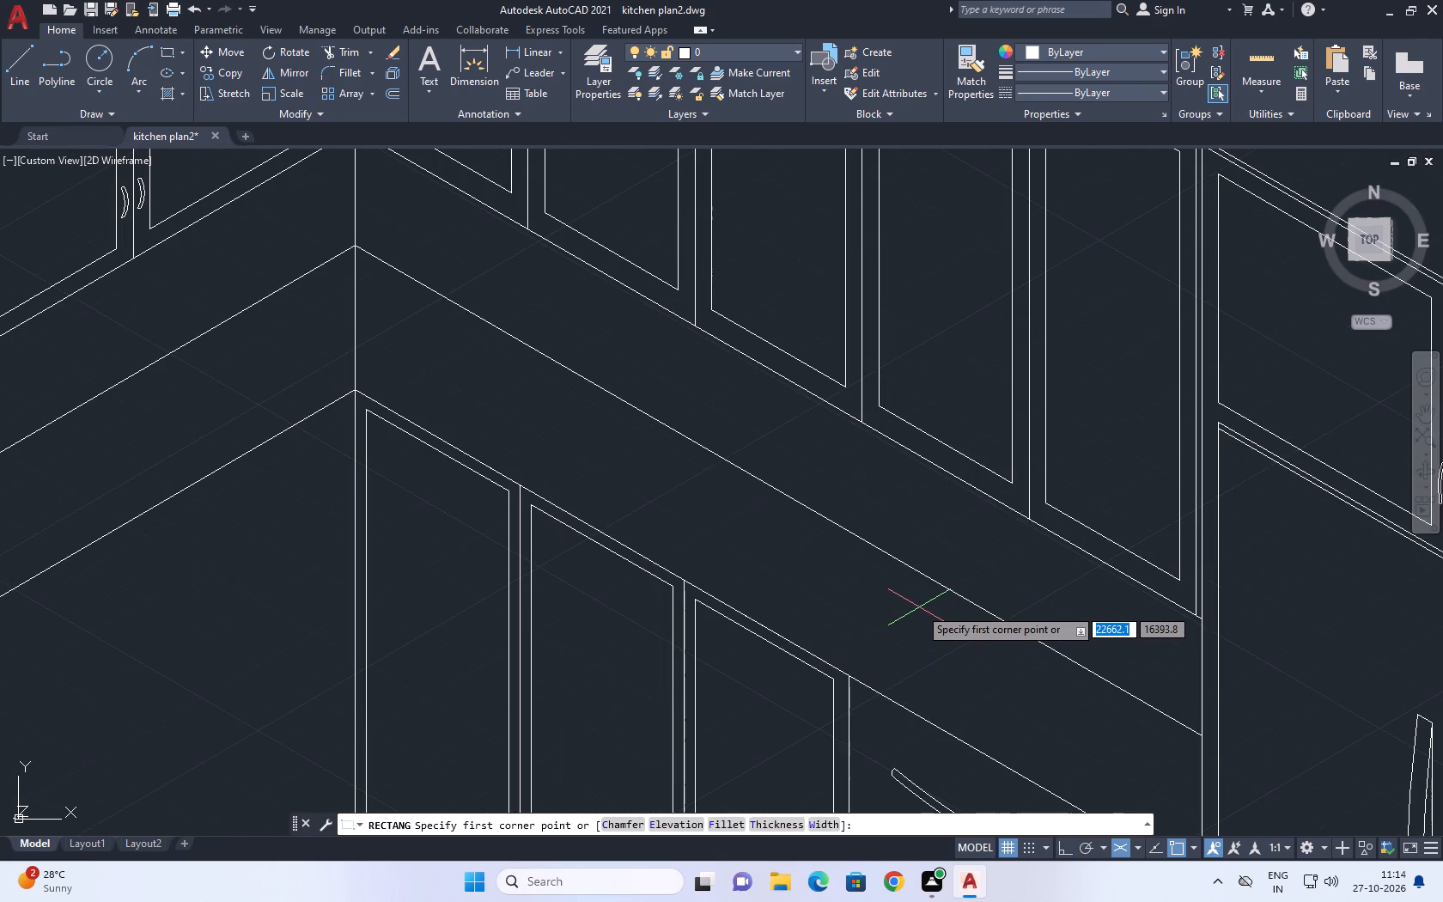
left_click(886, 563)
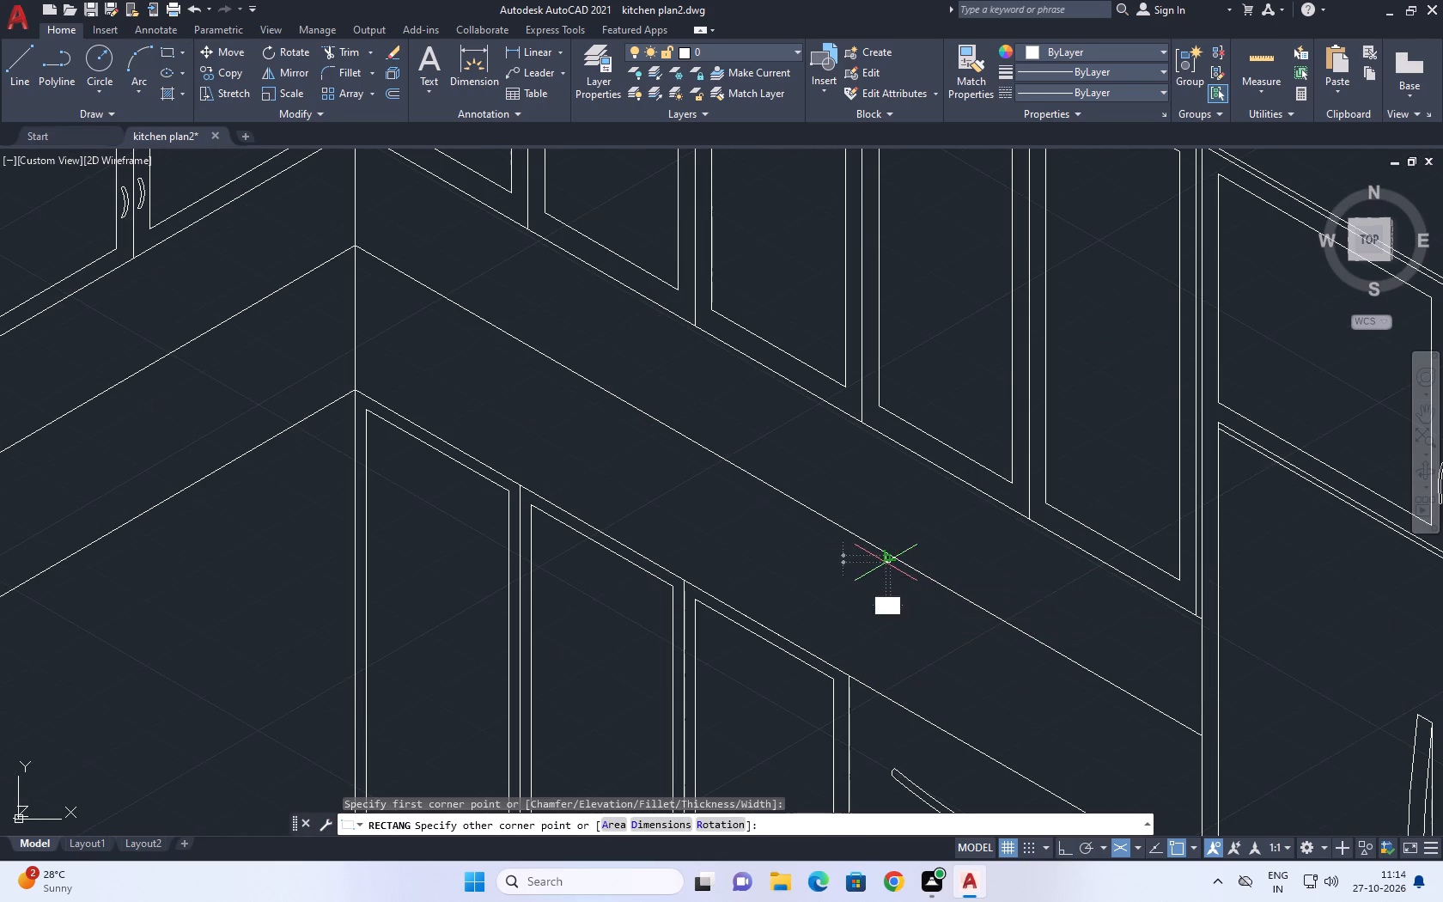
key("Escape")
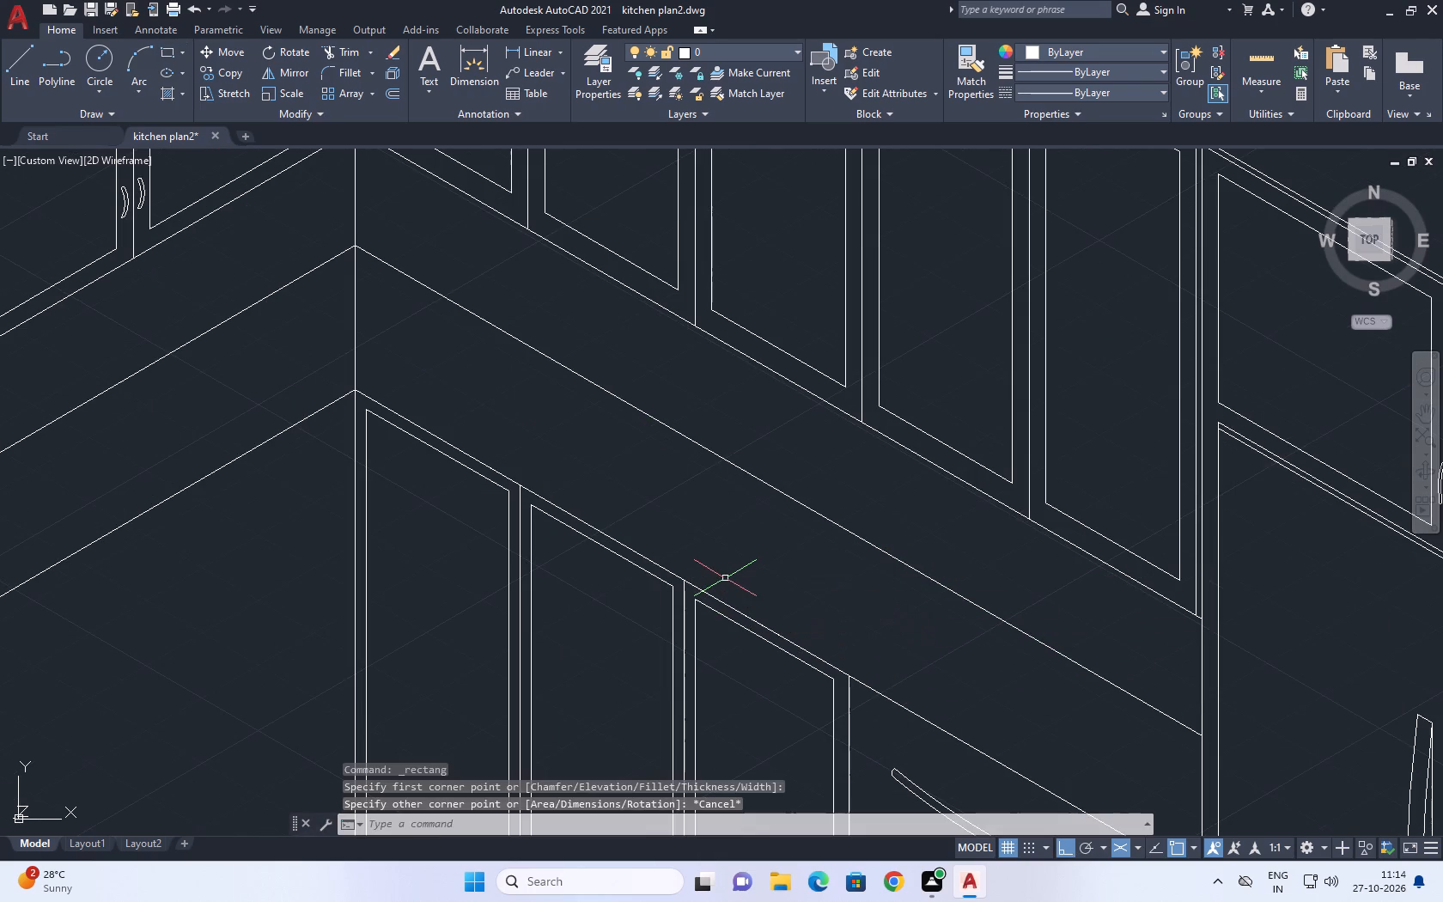
Start a line outline on the refrigerator-side countertop: about 19 units at 30° from beside the handled front toward the back edge, turning back toward the inner corner.
key("l")
key("space")
middle_click_drag(850, 655, 757, 663)
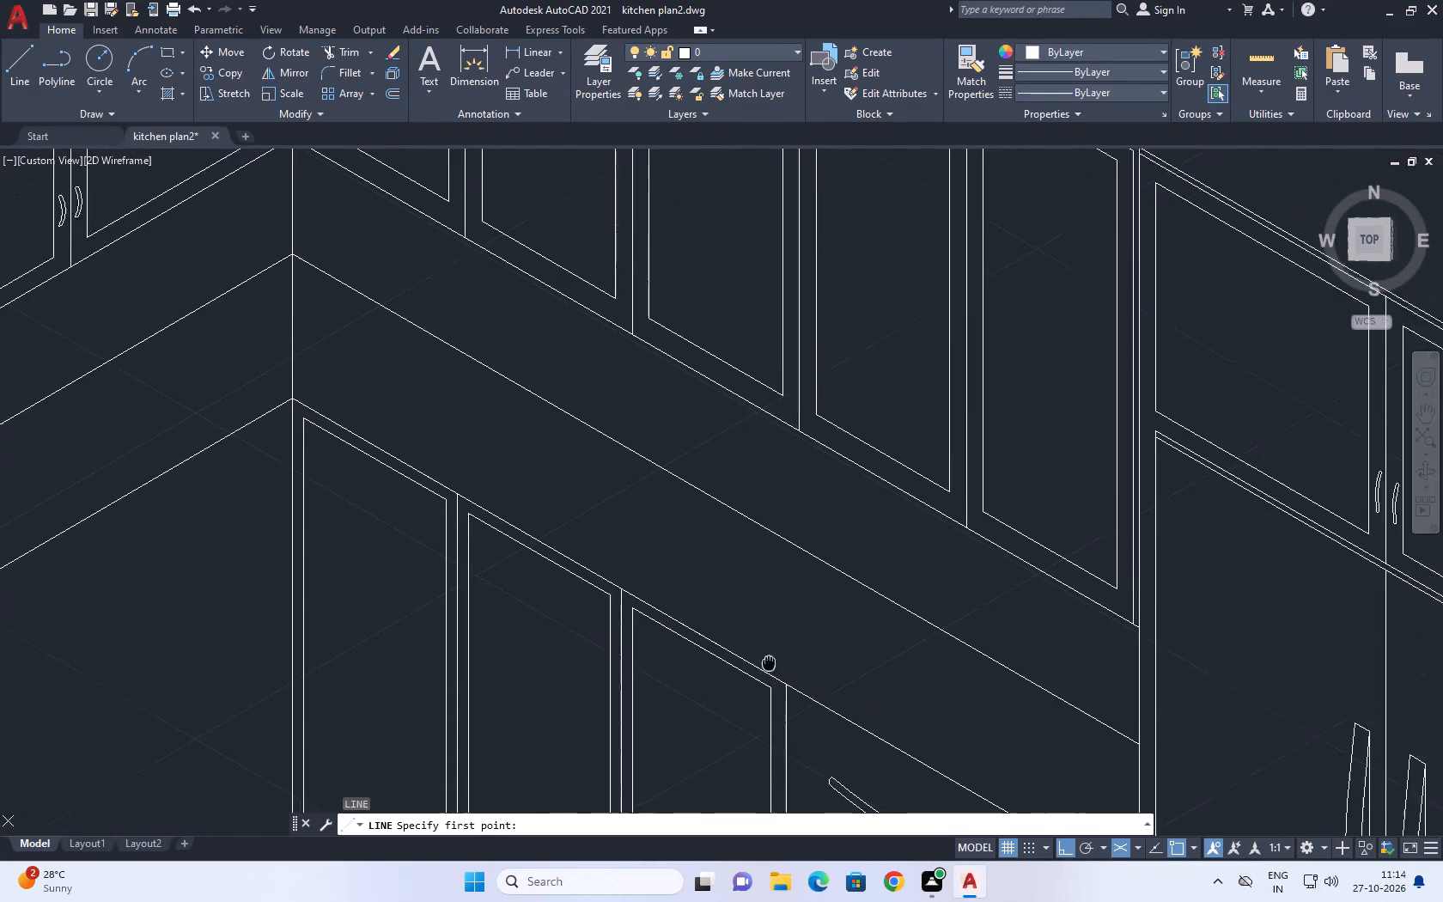
middle_click_drag(757, 663, 651, 658)
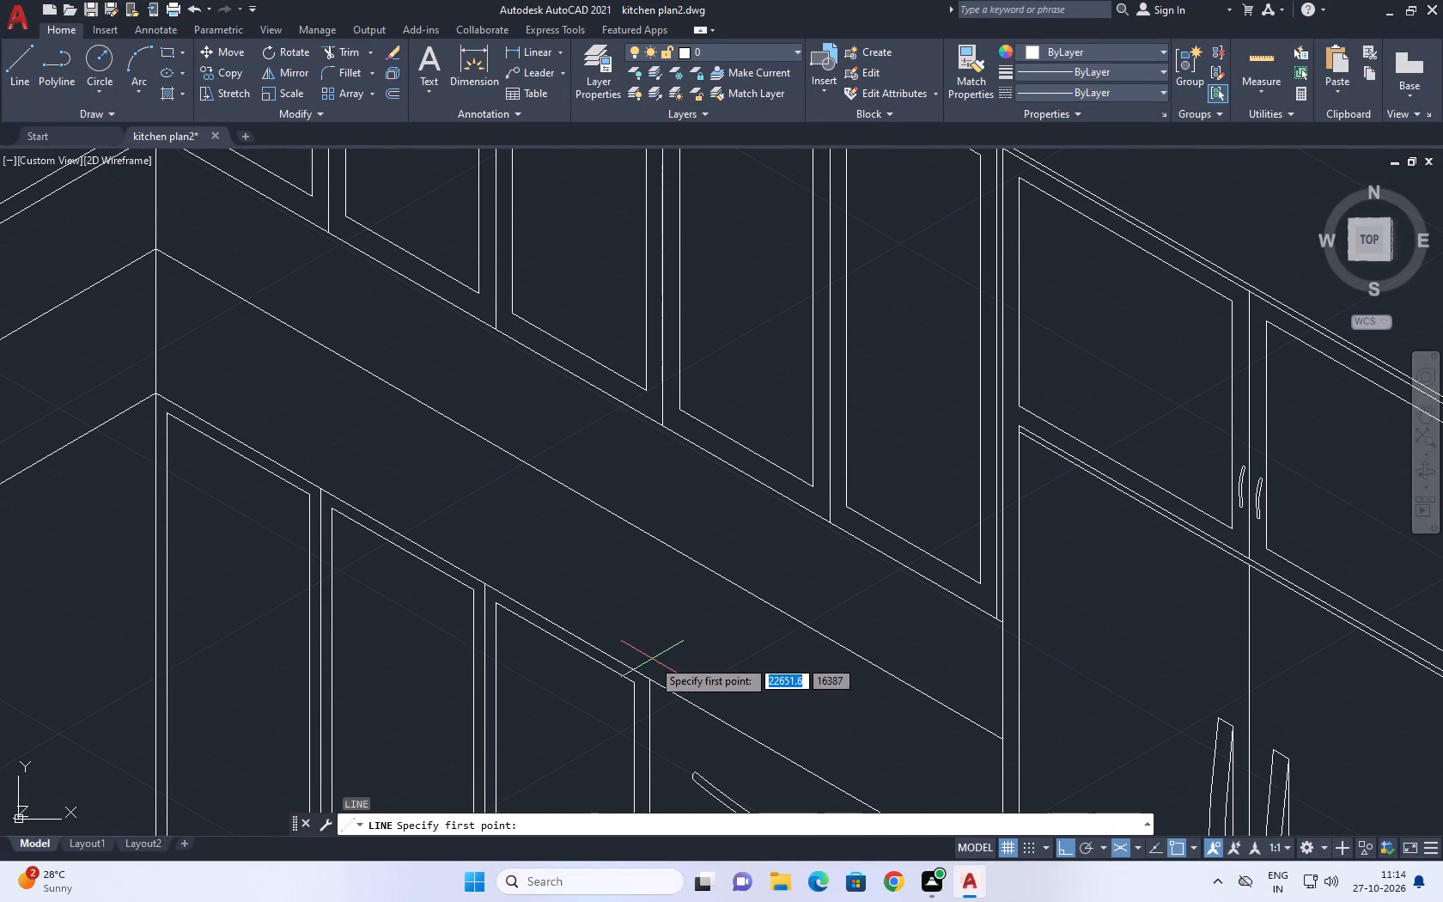
scroll(651, 664, "up", 2)
left_click(639, 673)
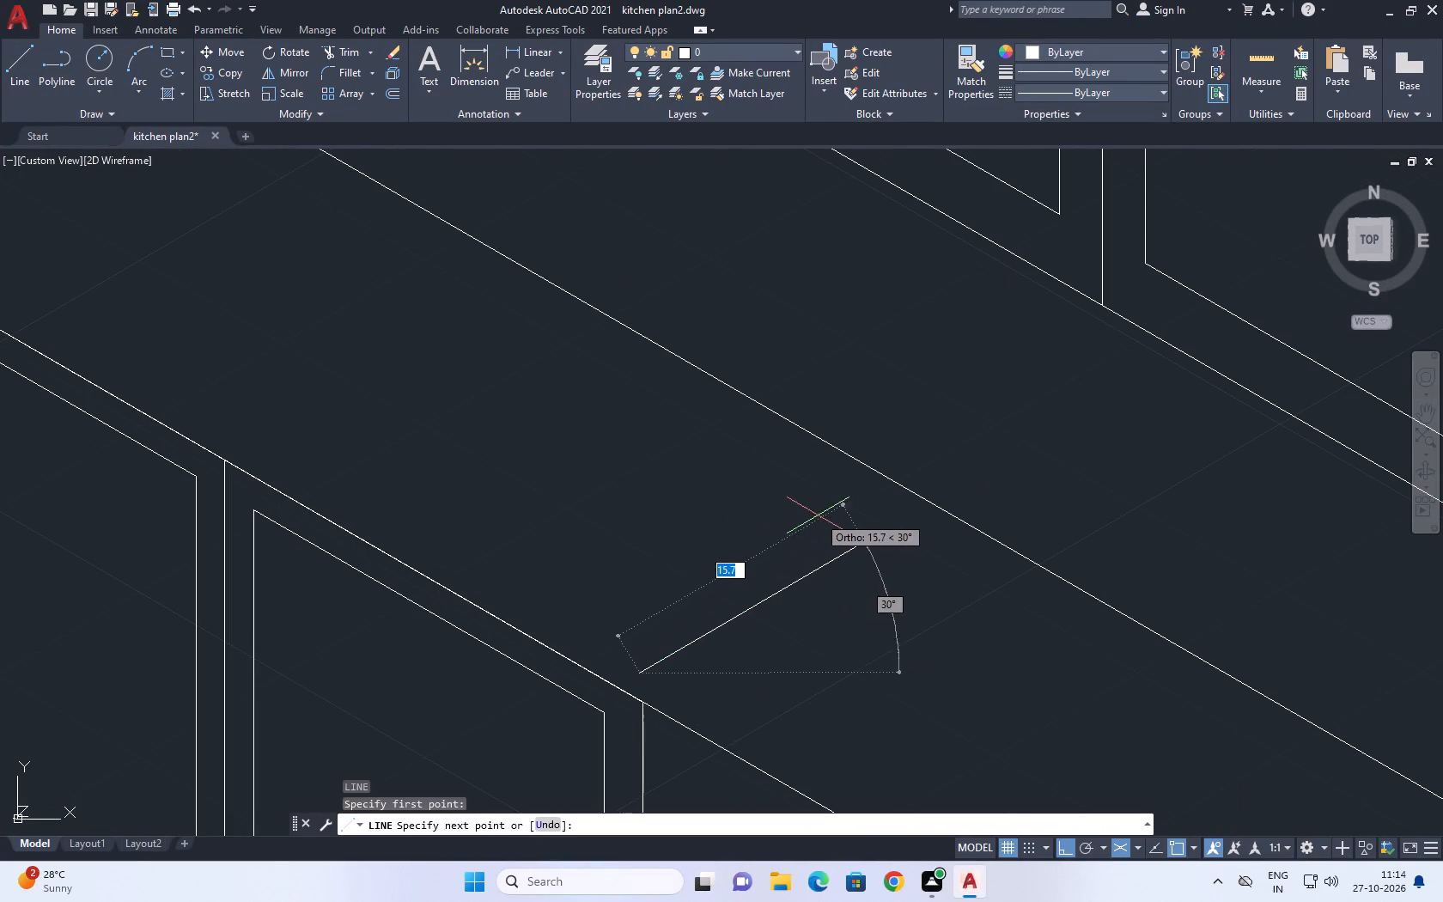
scroll(873, 505, "up", 2)
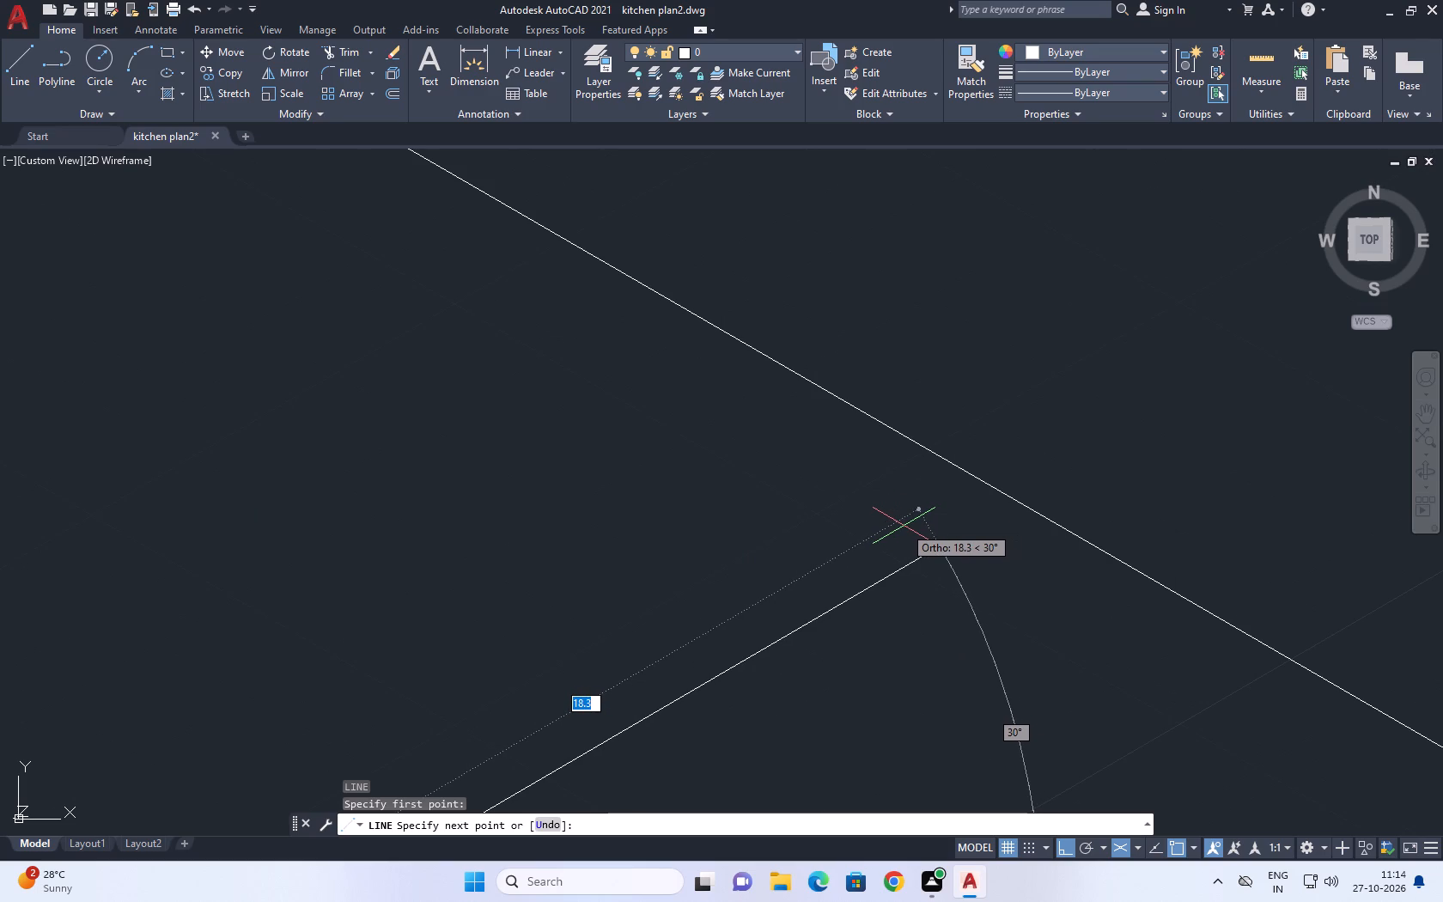
left_click(961, 520)
middle_click_drag(551, 375, 699, 481)
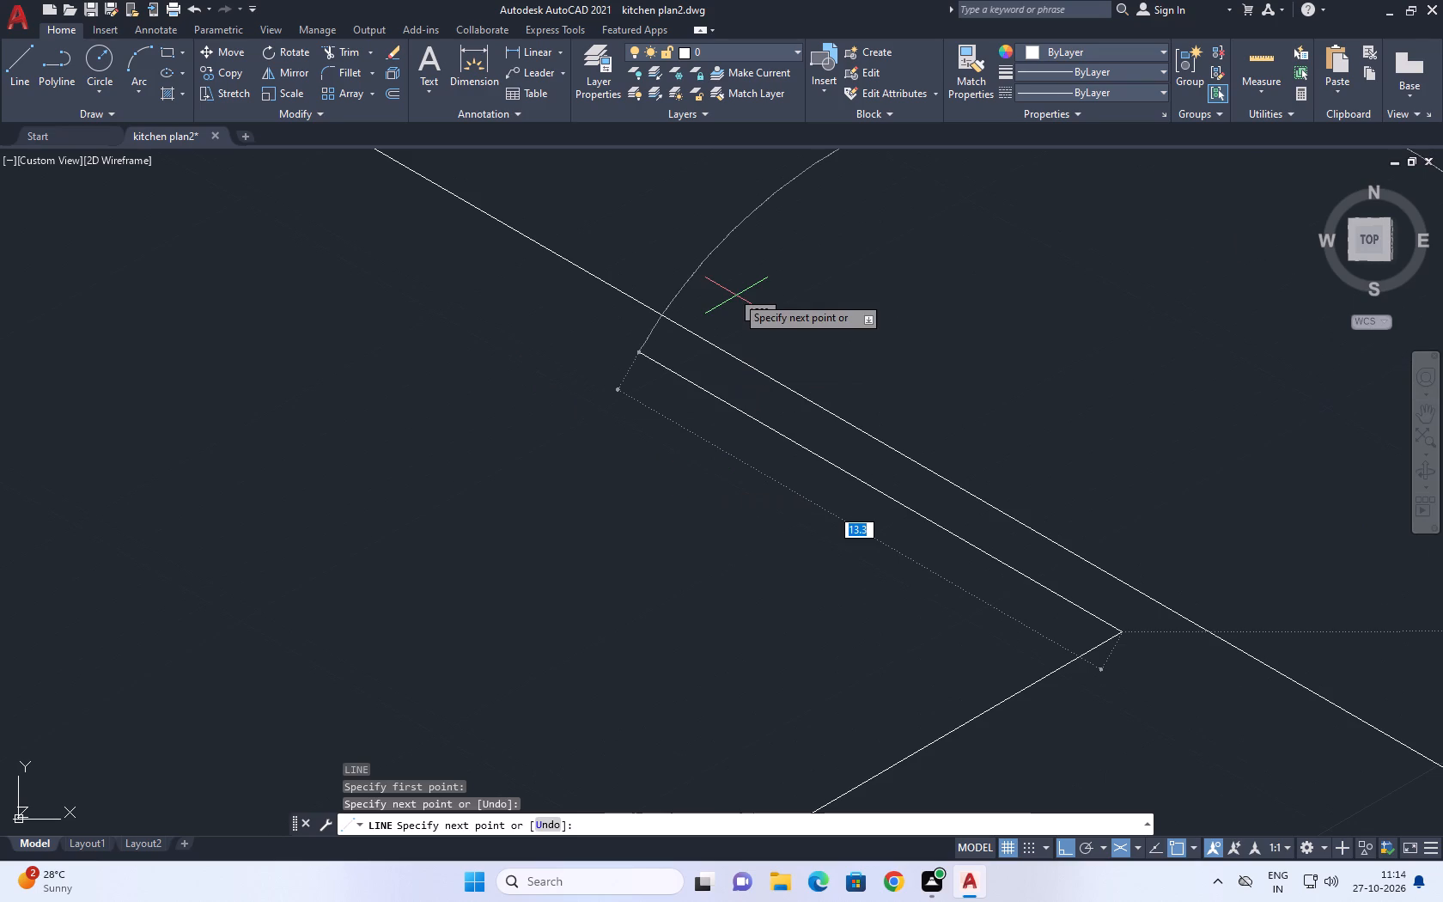
middle_click_drag(588, 251, 726, 276)
scroll(734, 279, "down", 4)
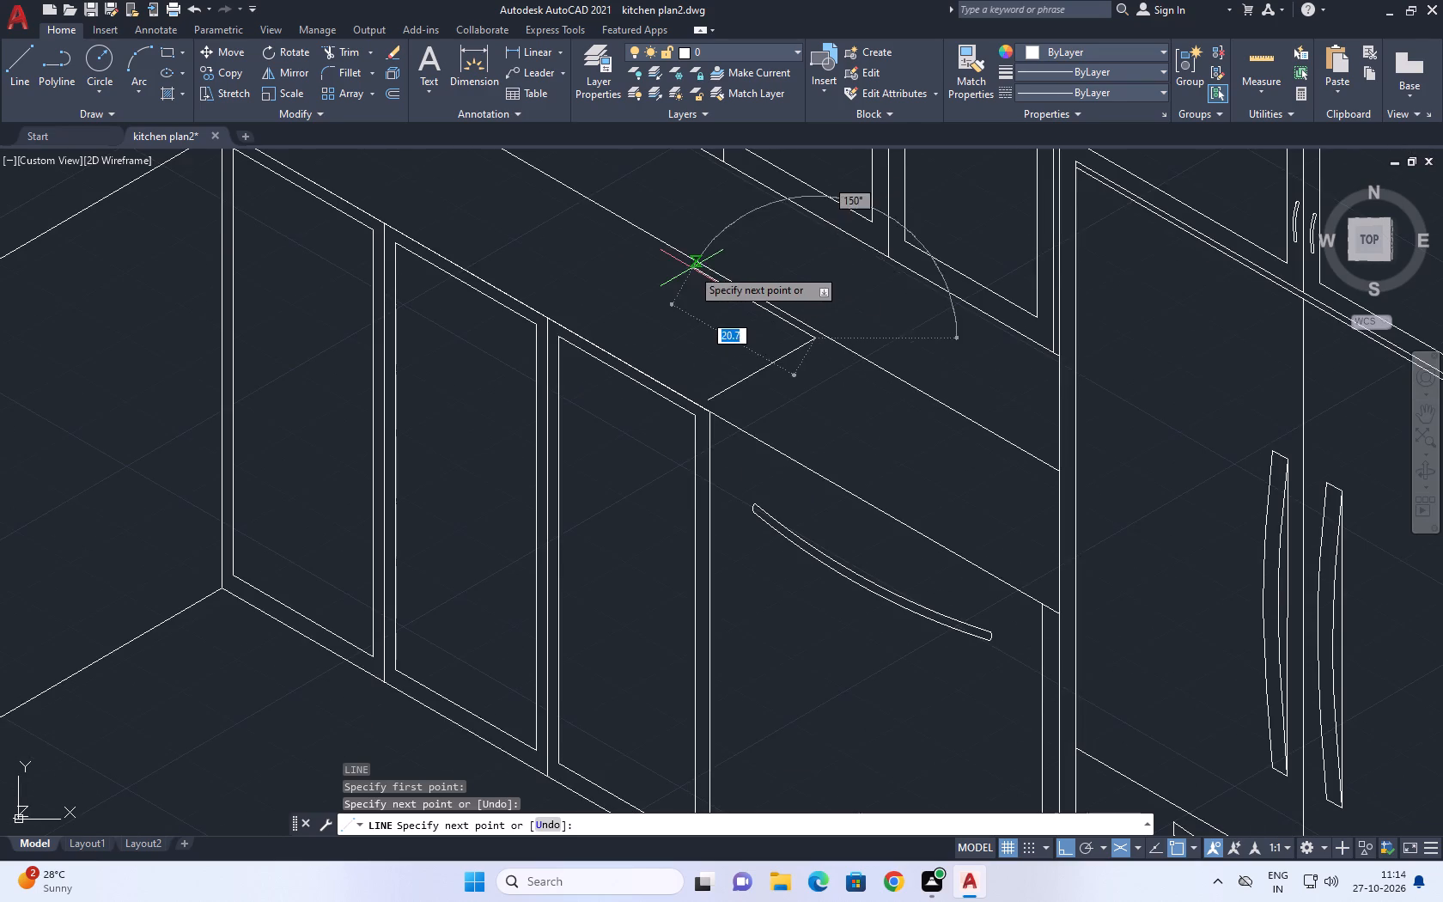
Continue the line about 42 units along the countertop's back edge and then forward past the counter's front edge.
scroll(691, 267, "up", 1)
middle_click_drag(649, 245, 795, 350)
scroll(758, 326, "up", 2)
middle_click_drag(621, 265, 753, 350)
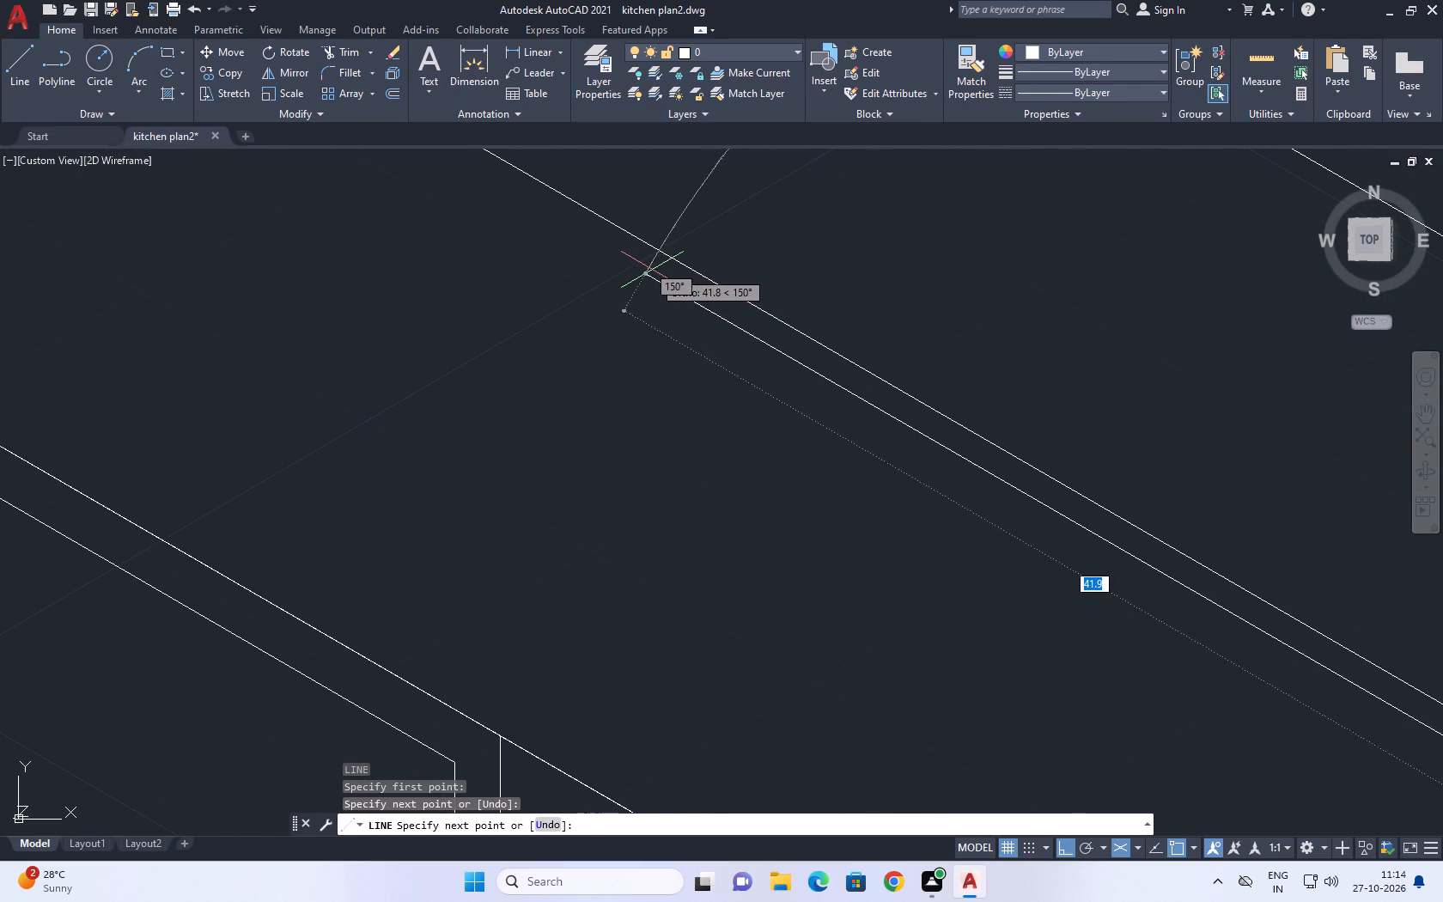
left_click(647, 264)
middle_click_drag(285, 501, 321, 402)
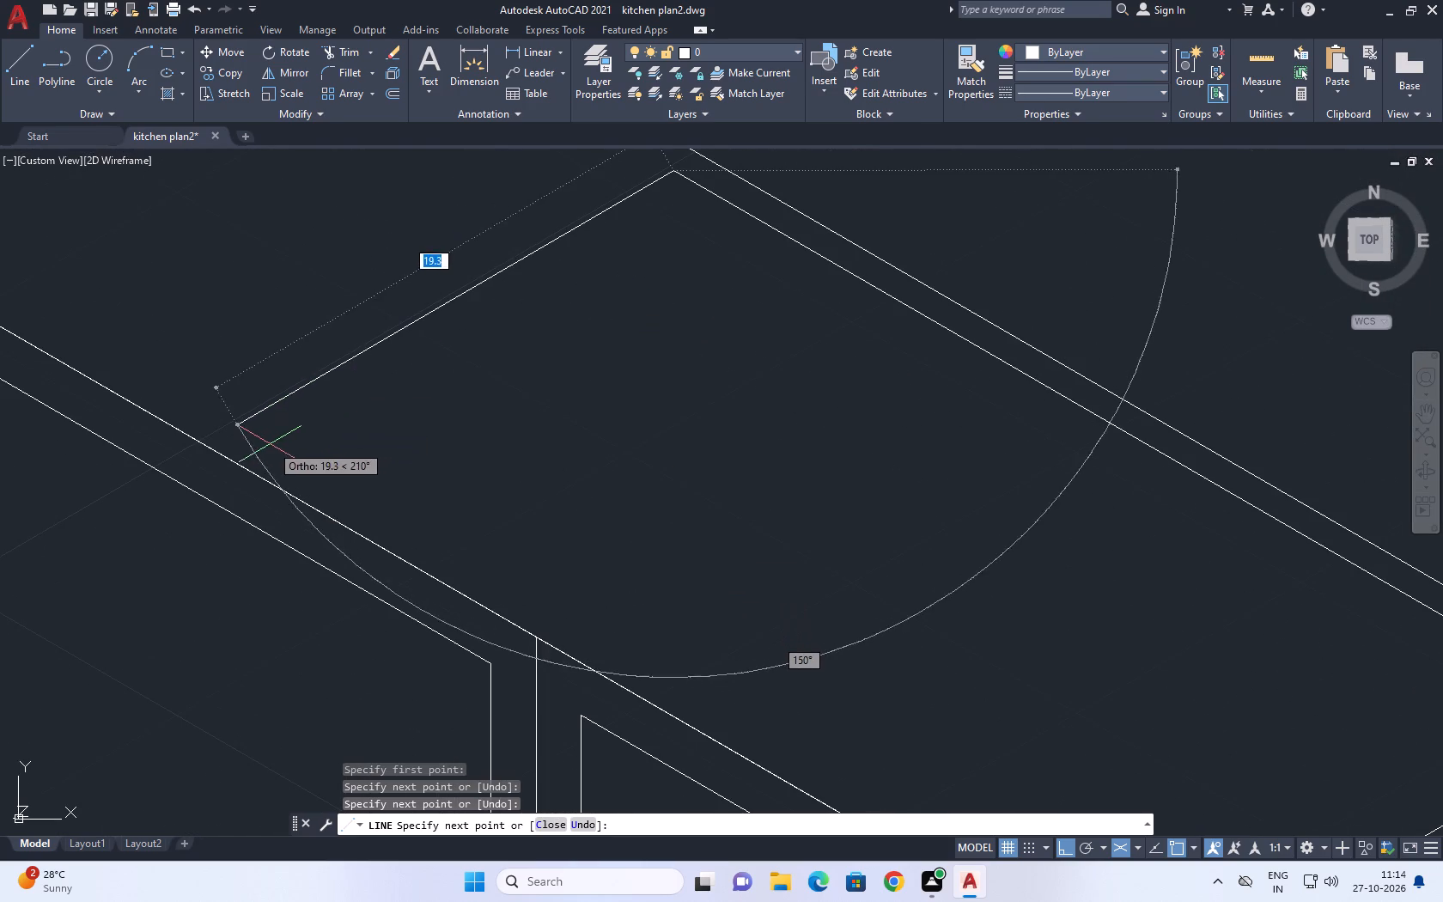
middle_click_drag(350, 453, 328, 308)
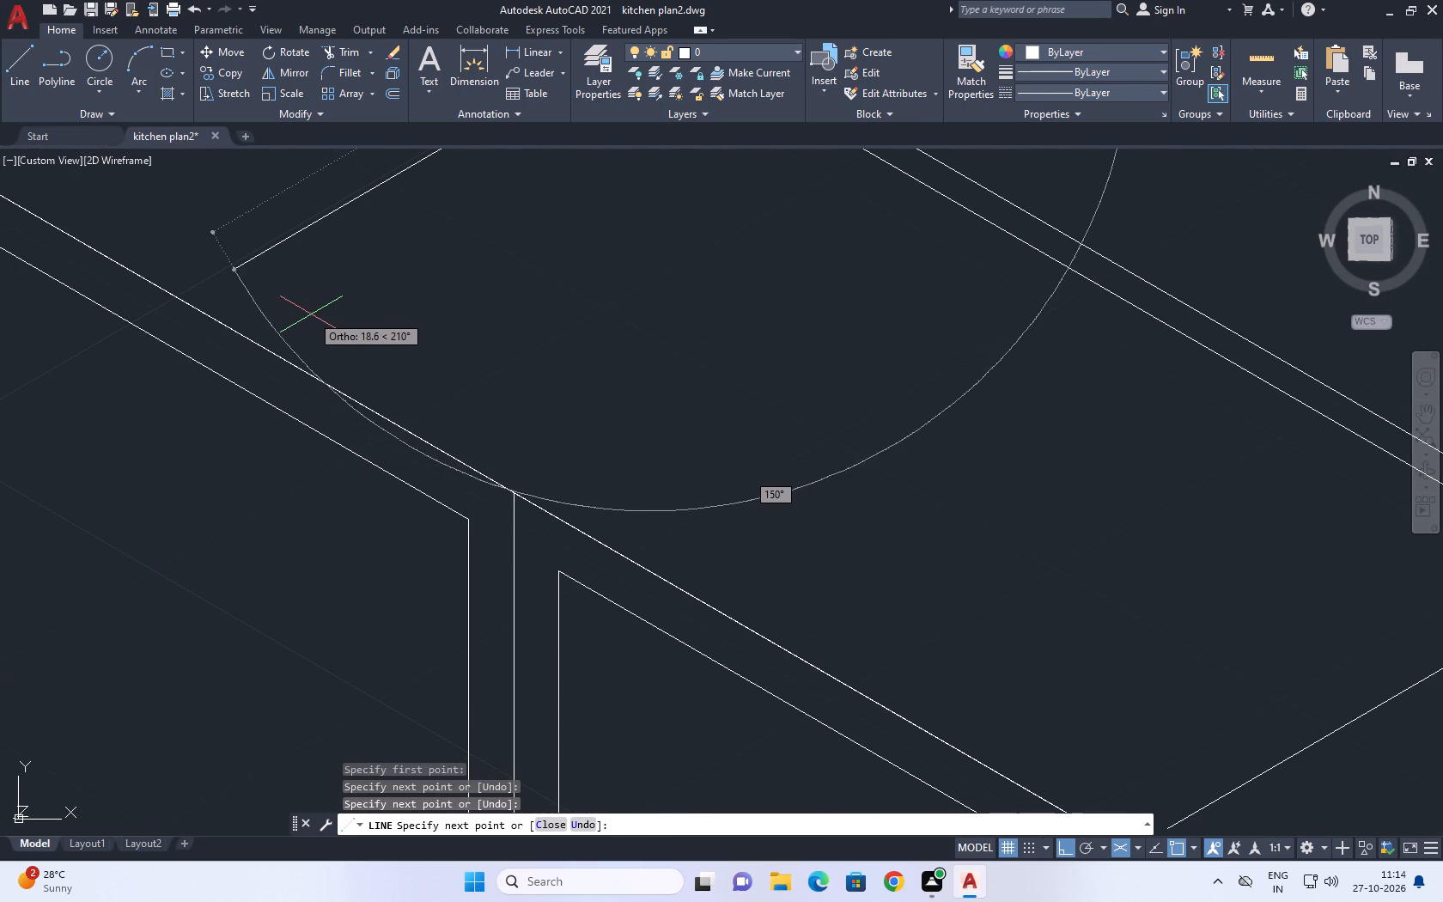
left_click(77, 359)
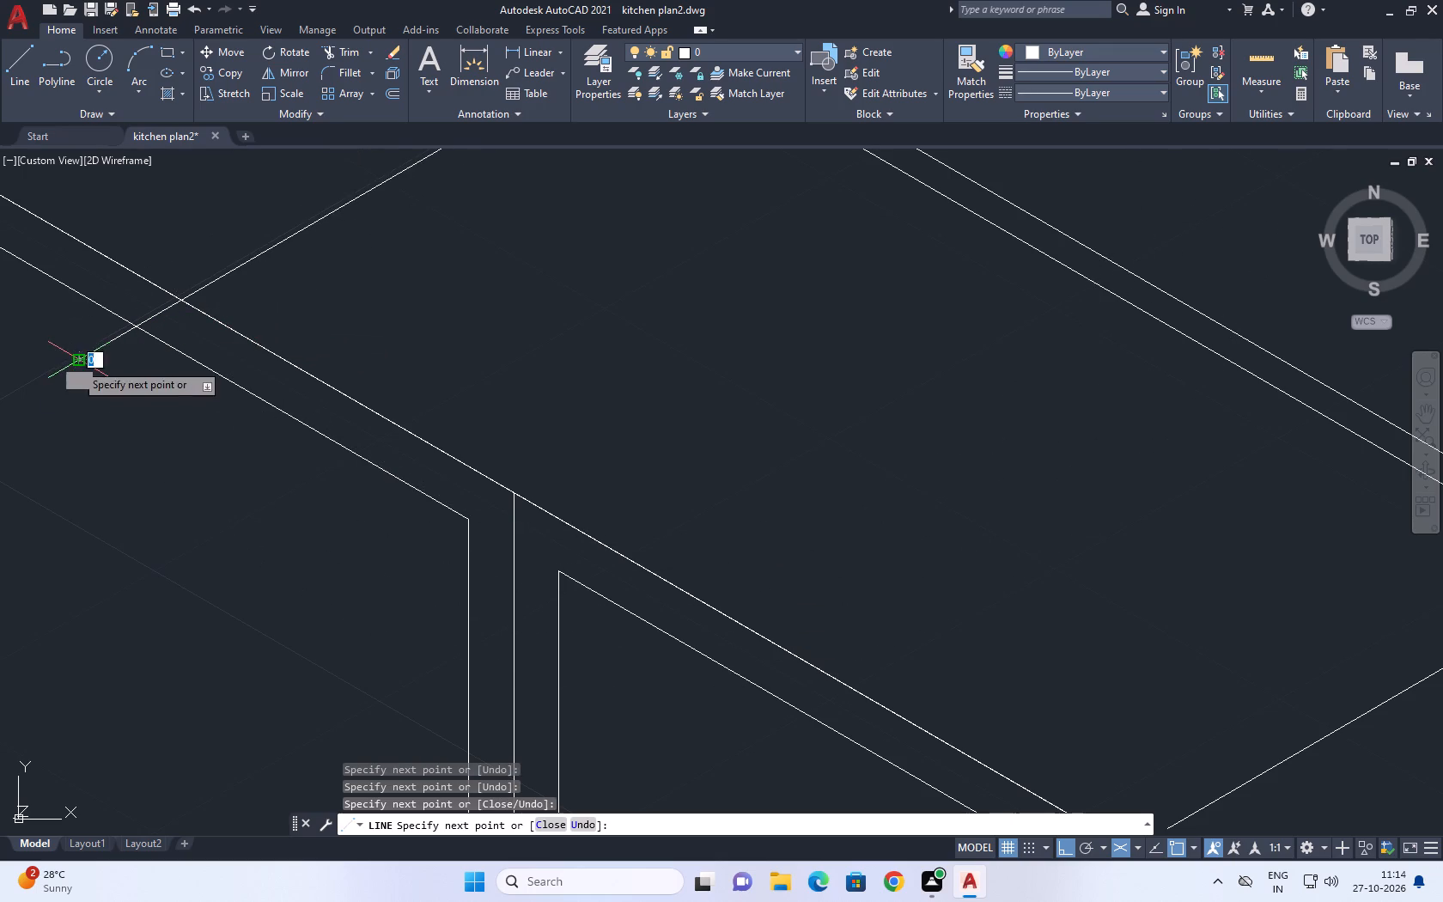
middle_click_drag(76, 361, 88, 369)
key("Escape")
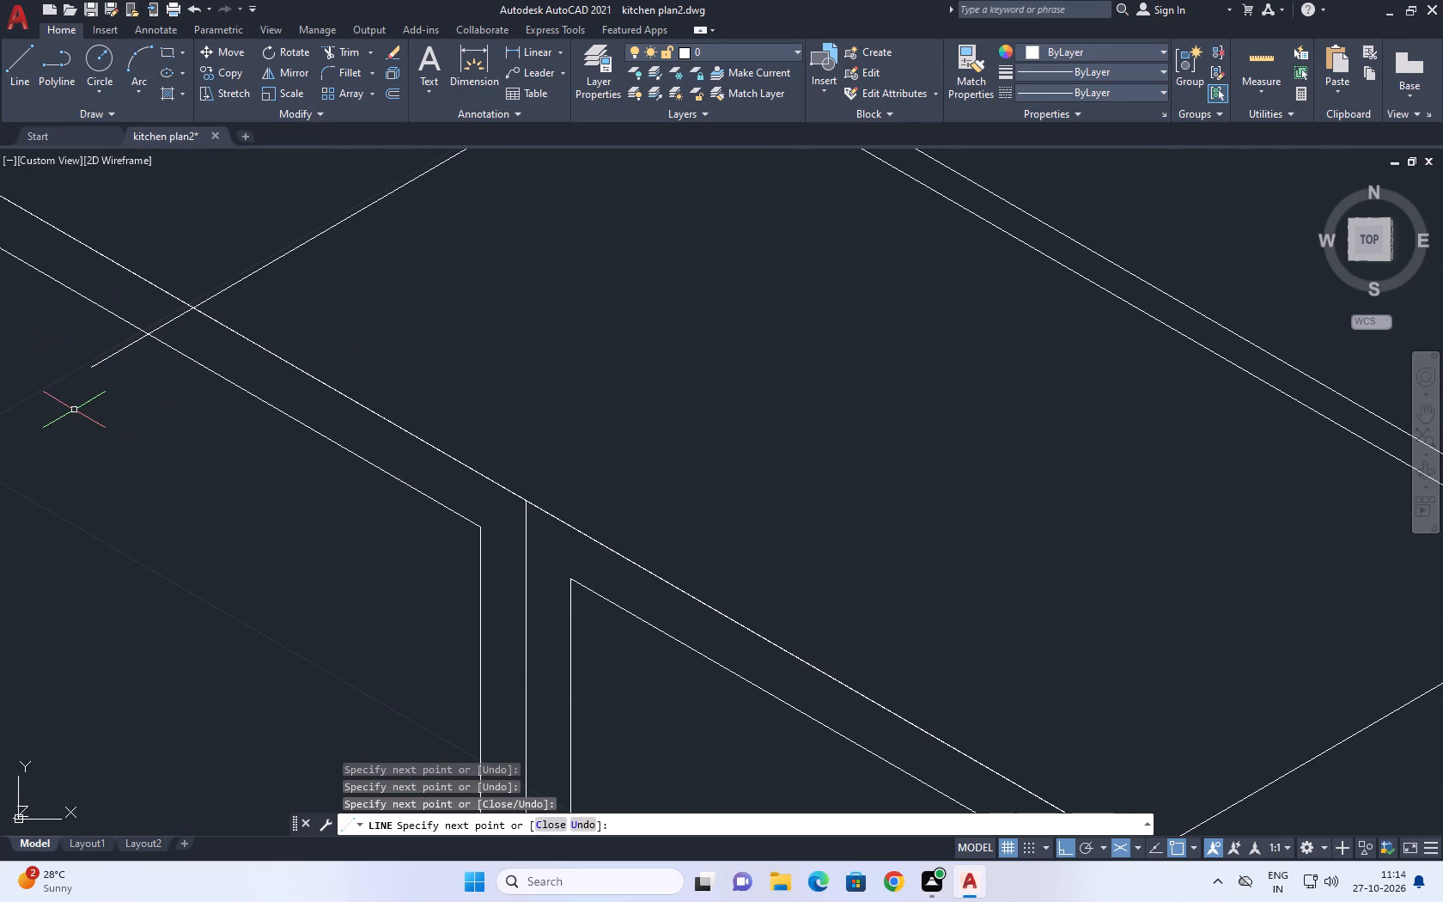
Draw the rectangle's front edge from the short side line's free end, parallel to the counter front, past the opposite side line.
scroll(338, 539, "down", 5)
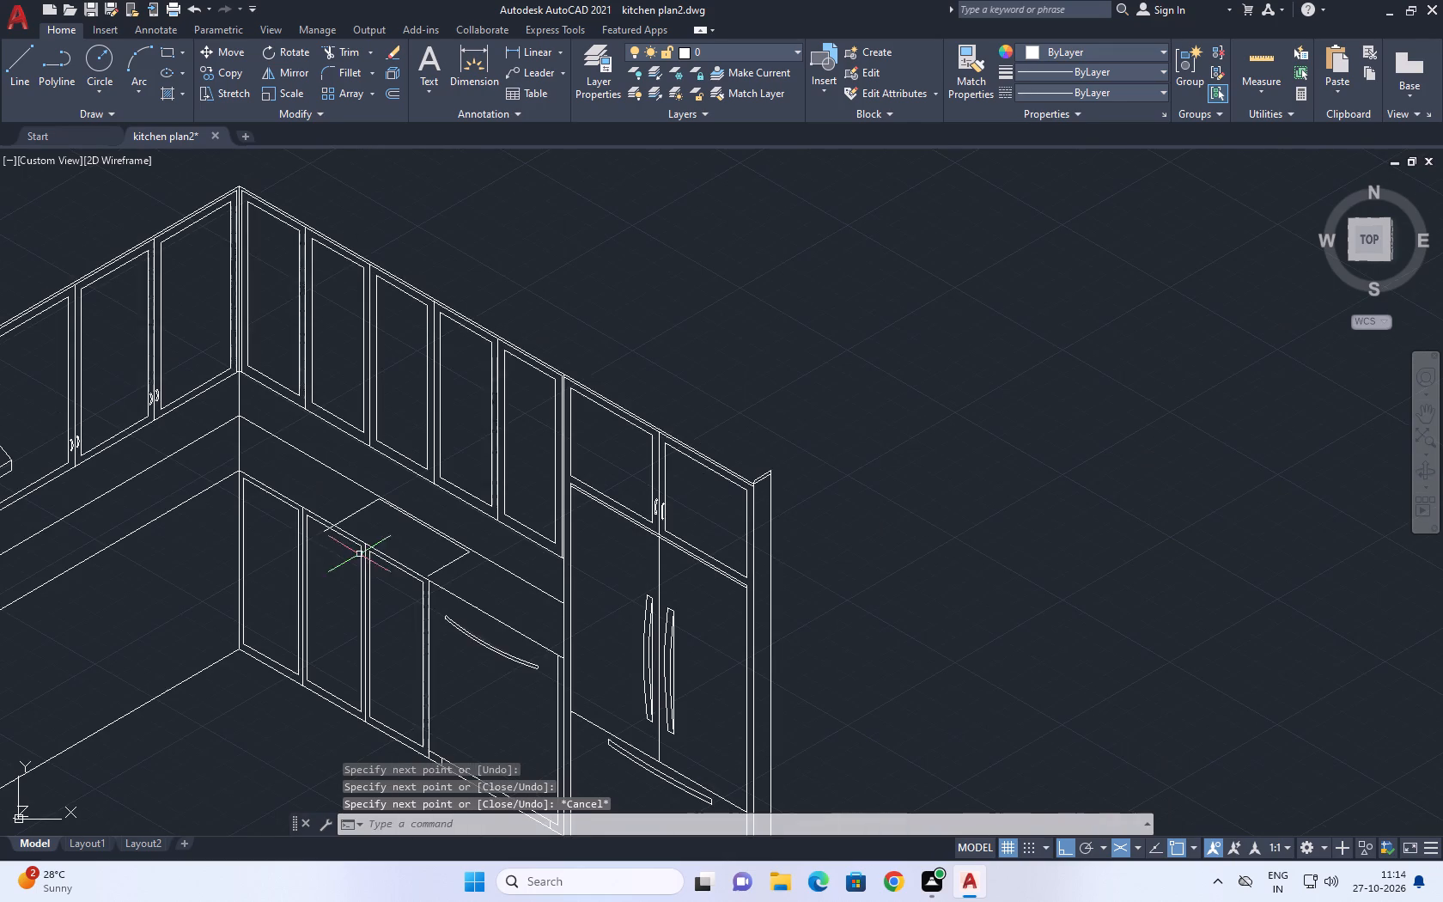
left_click(6, 65)
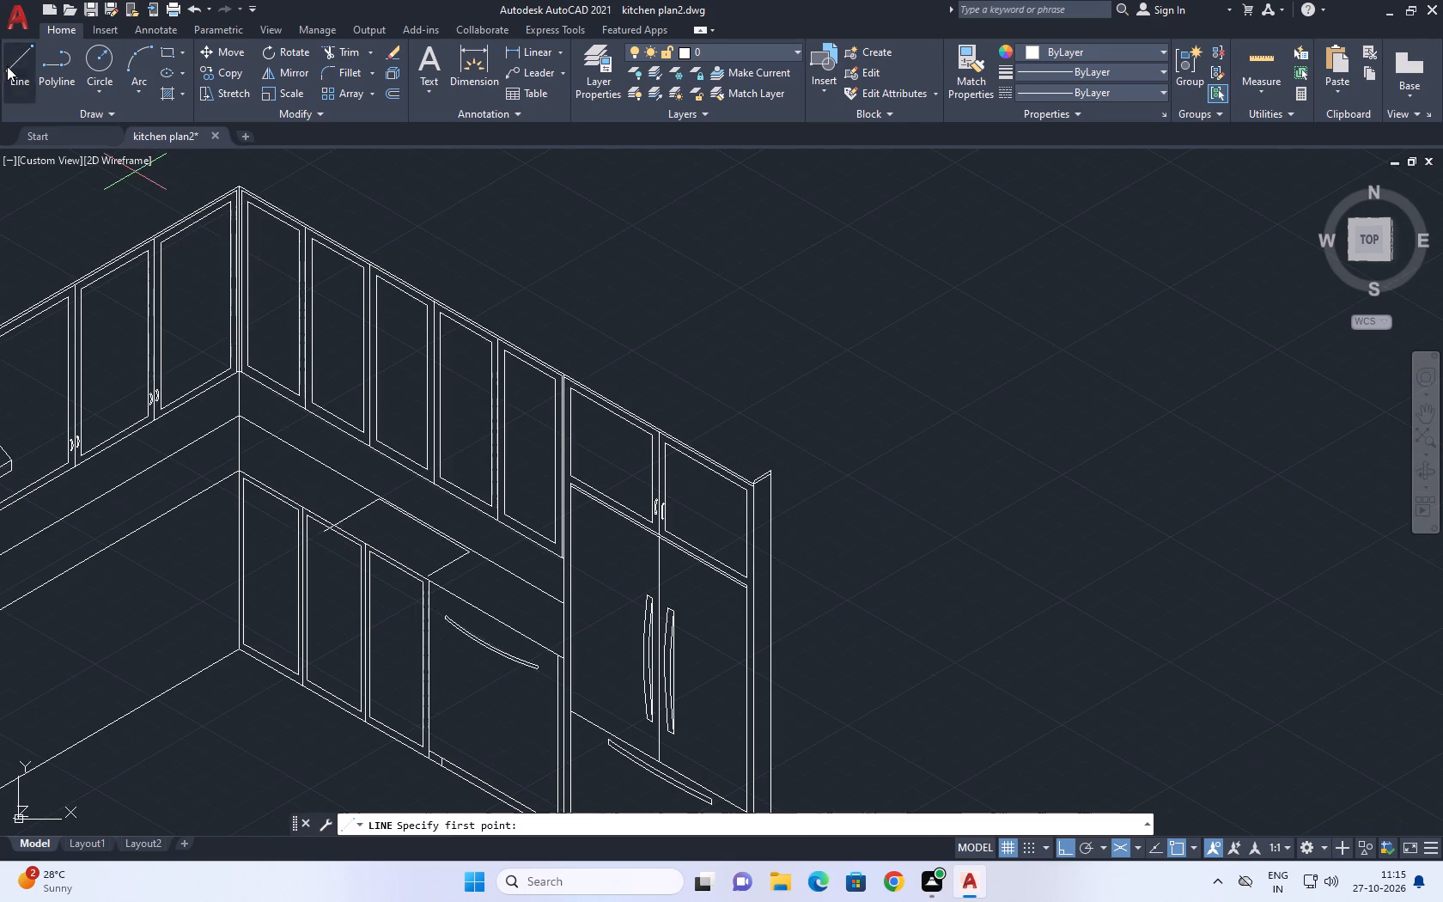
scroll(354, 576, "up", 2)
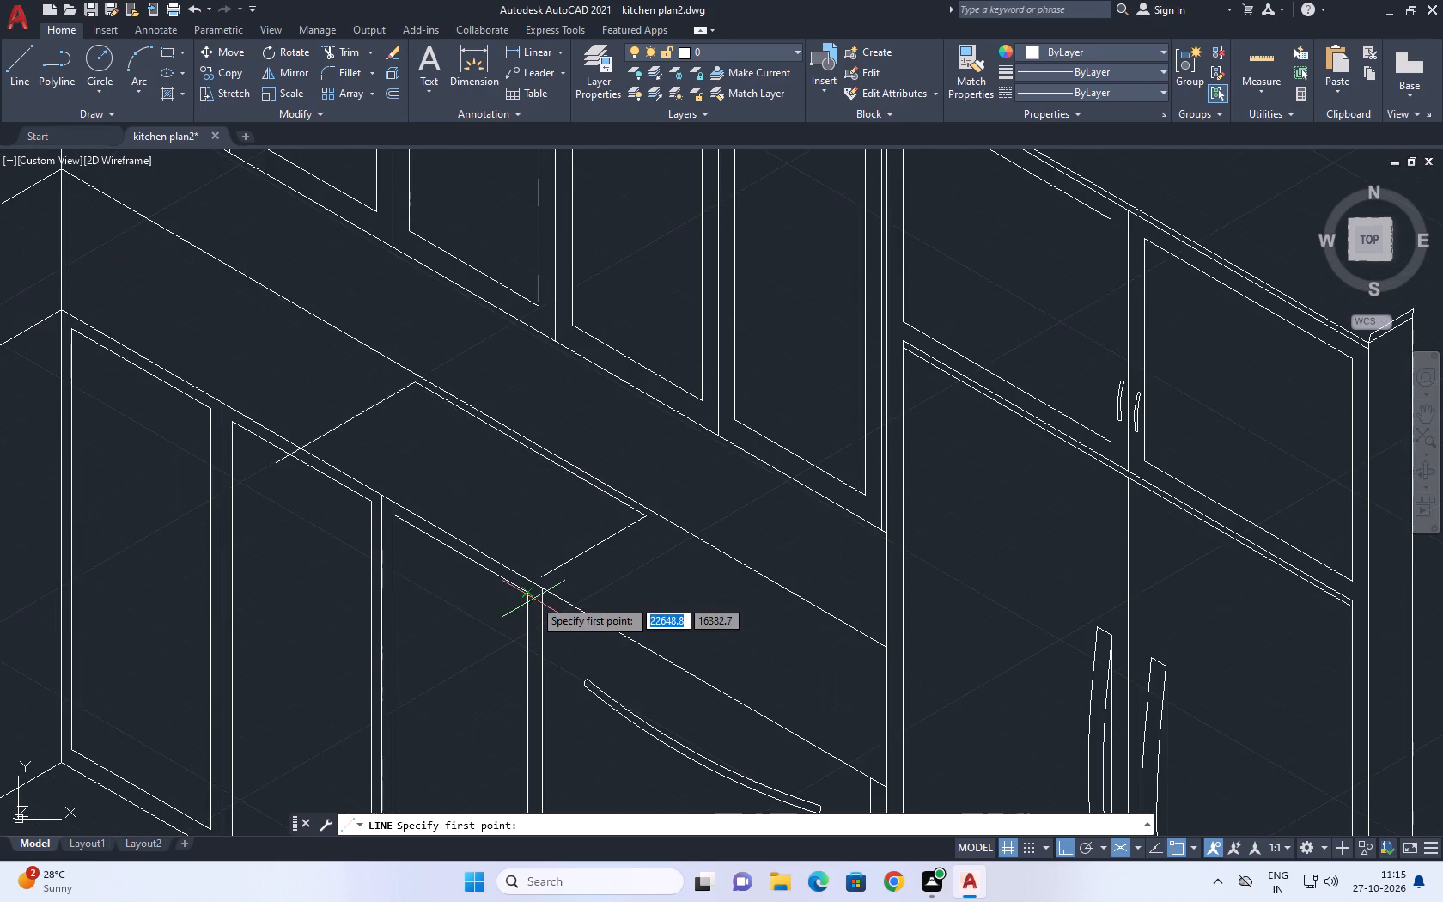
scroll(539, 592, "up", 3)
left_click(545, 539)
middle_click_drag(271, 379, 618, 515)
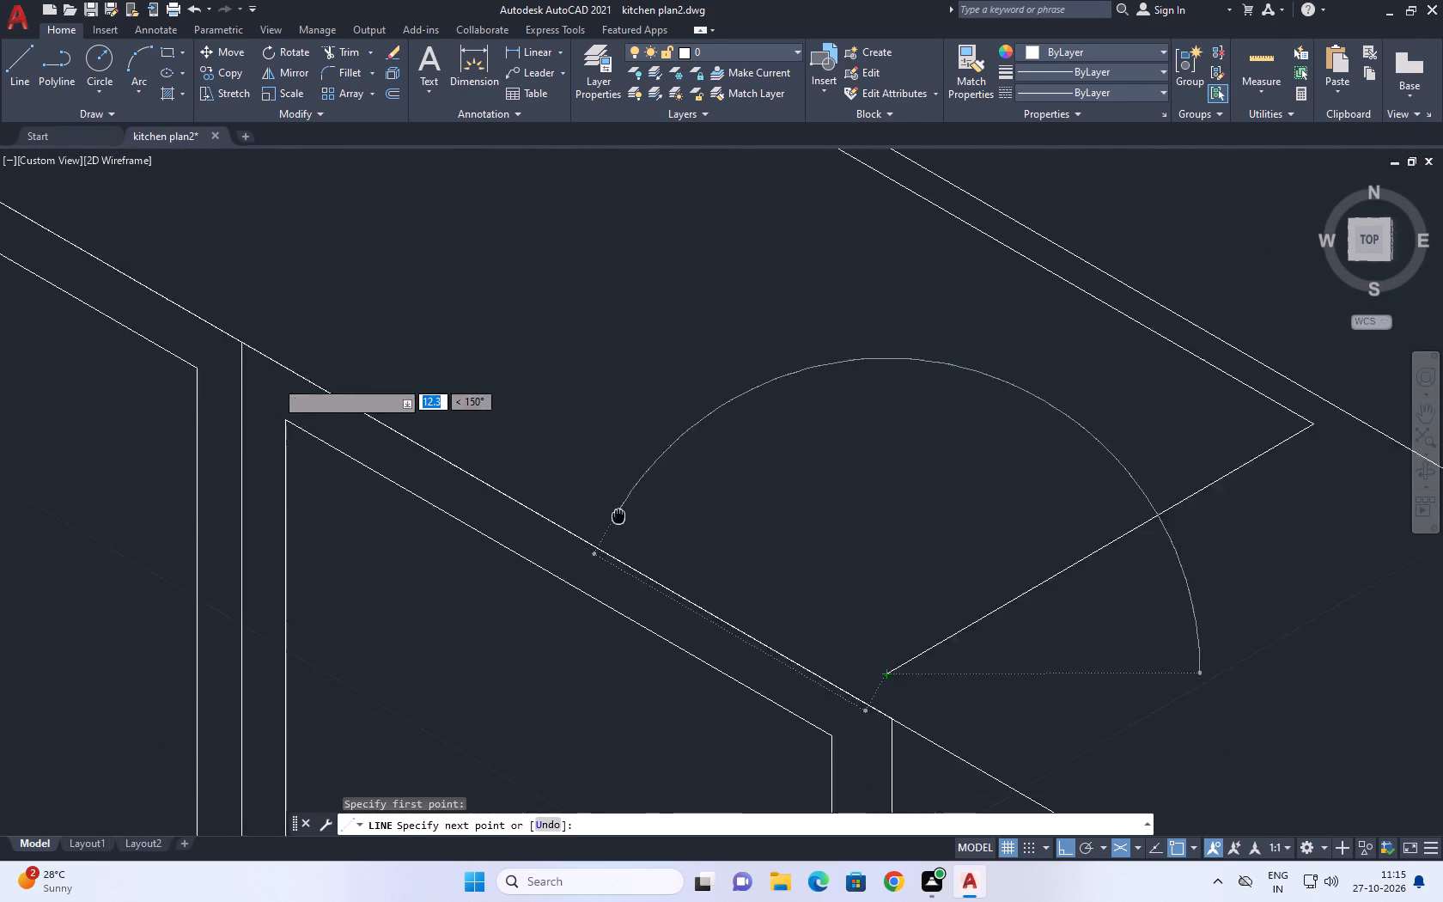
scroll(618, 515, "down", 4)
scroll(545, 459, "up", 3)
left_click(338, 385)
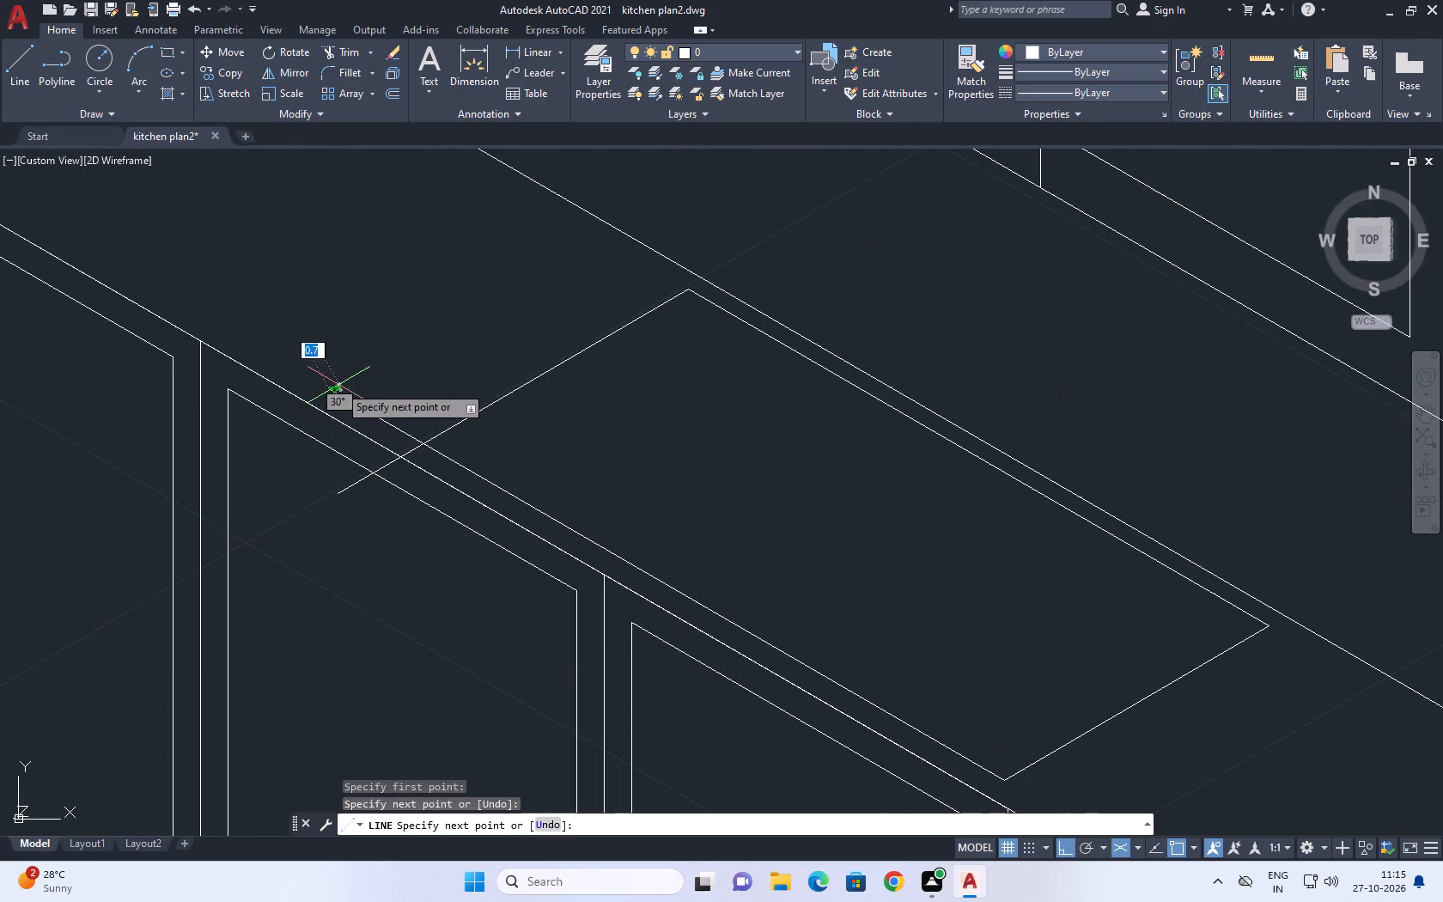
right_click_drag(338, 378, 328, 373)
left_click(371, 401)
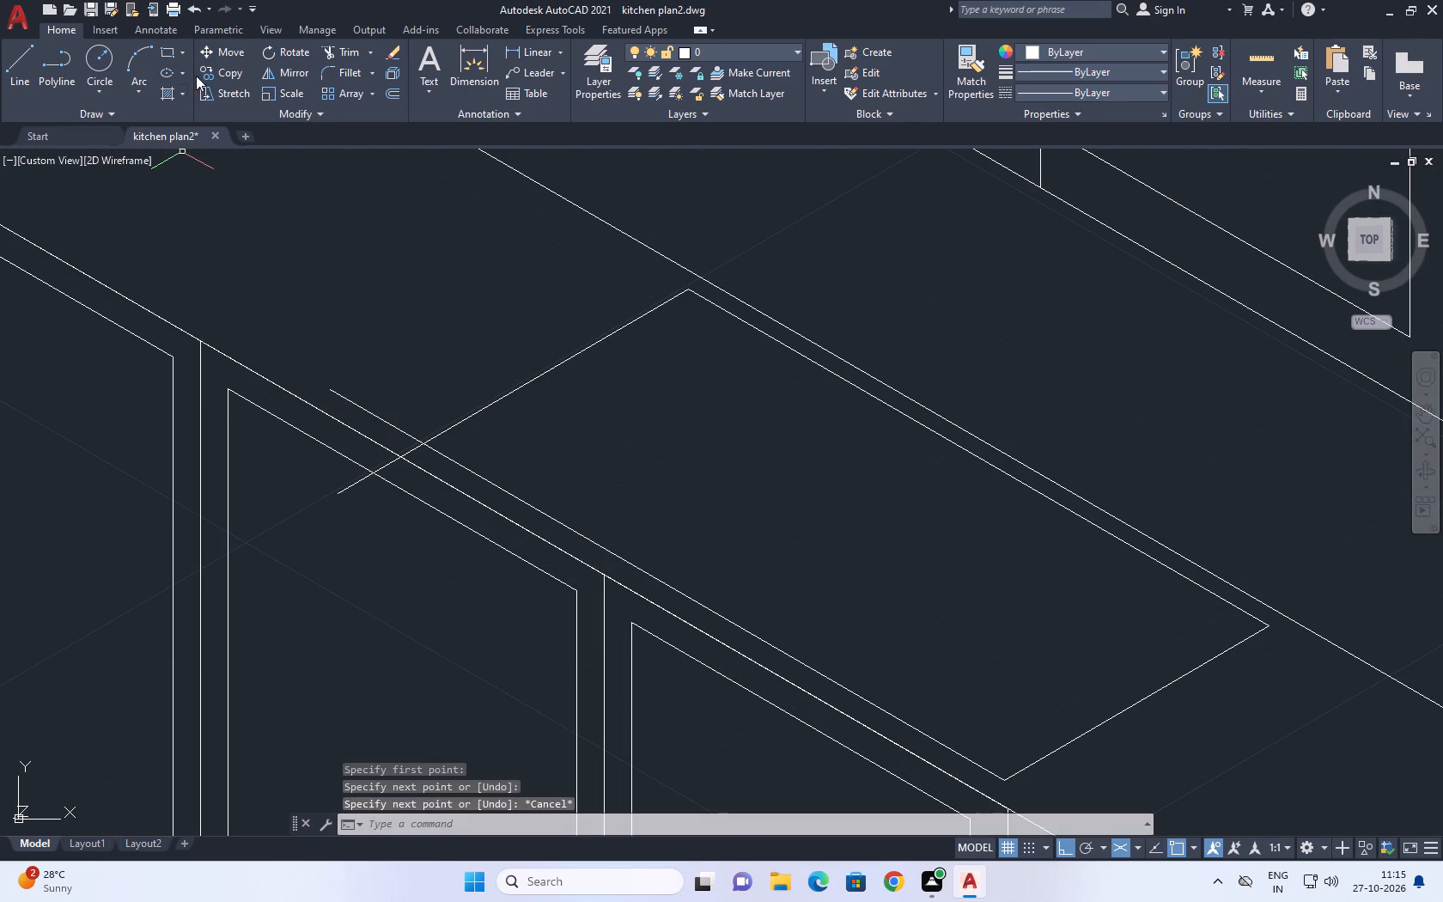
Trim the front and side line ends that overshoot the countertop rectangle's corner.
left_click(333, 54)
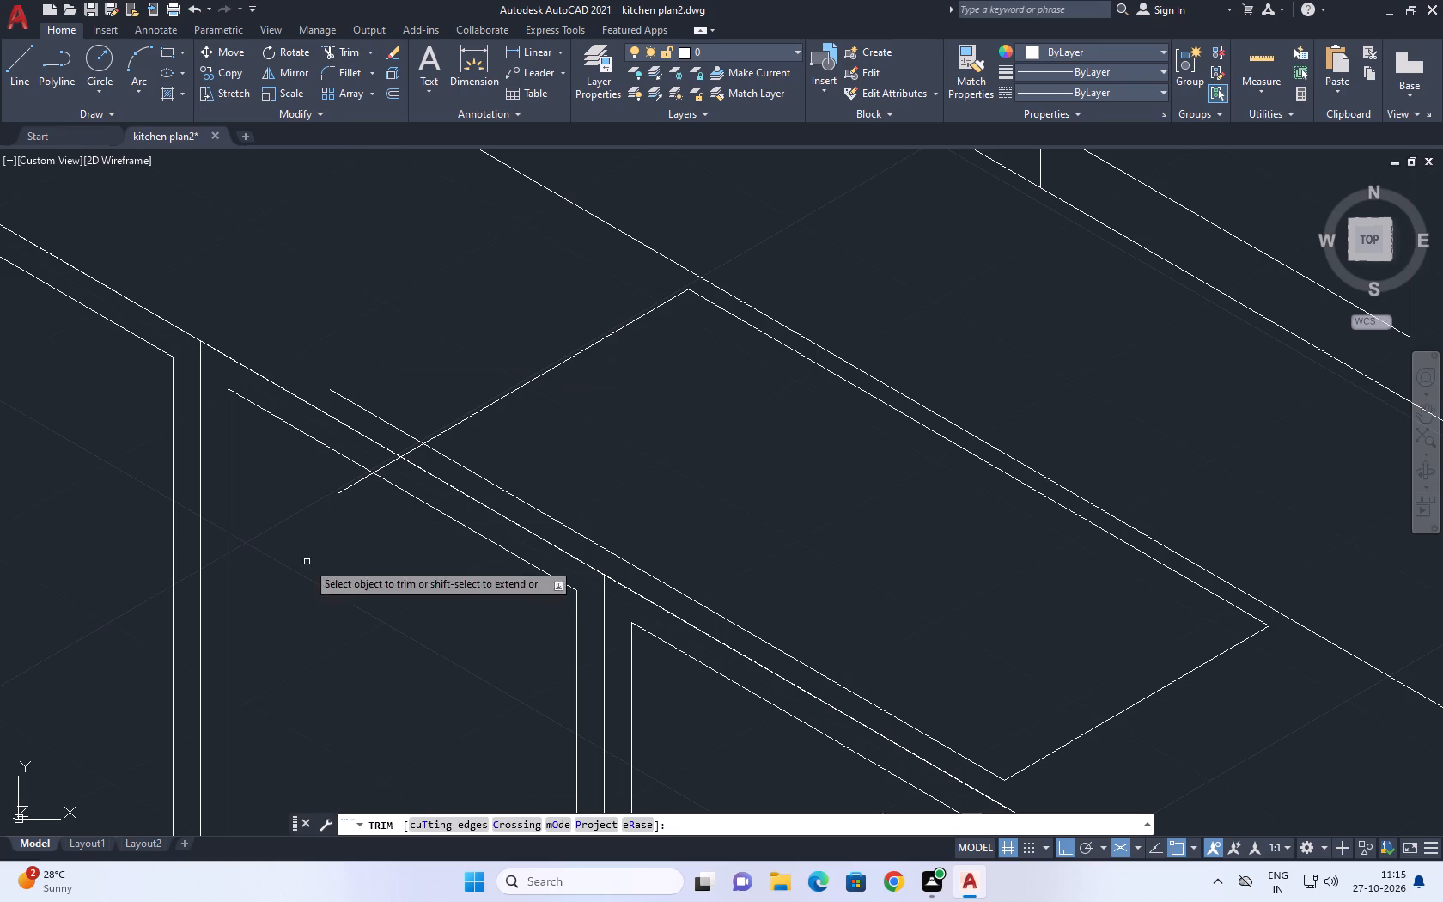
scroll(391, 434, "up", 3)
left_click(438, 383)
left_click(403, 448)
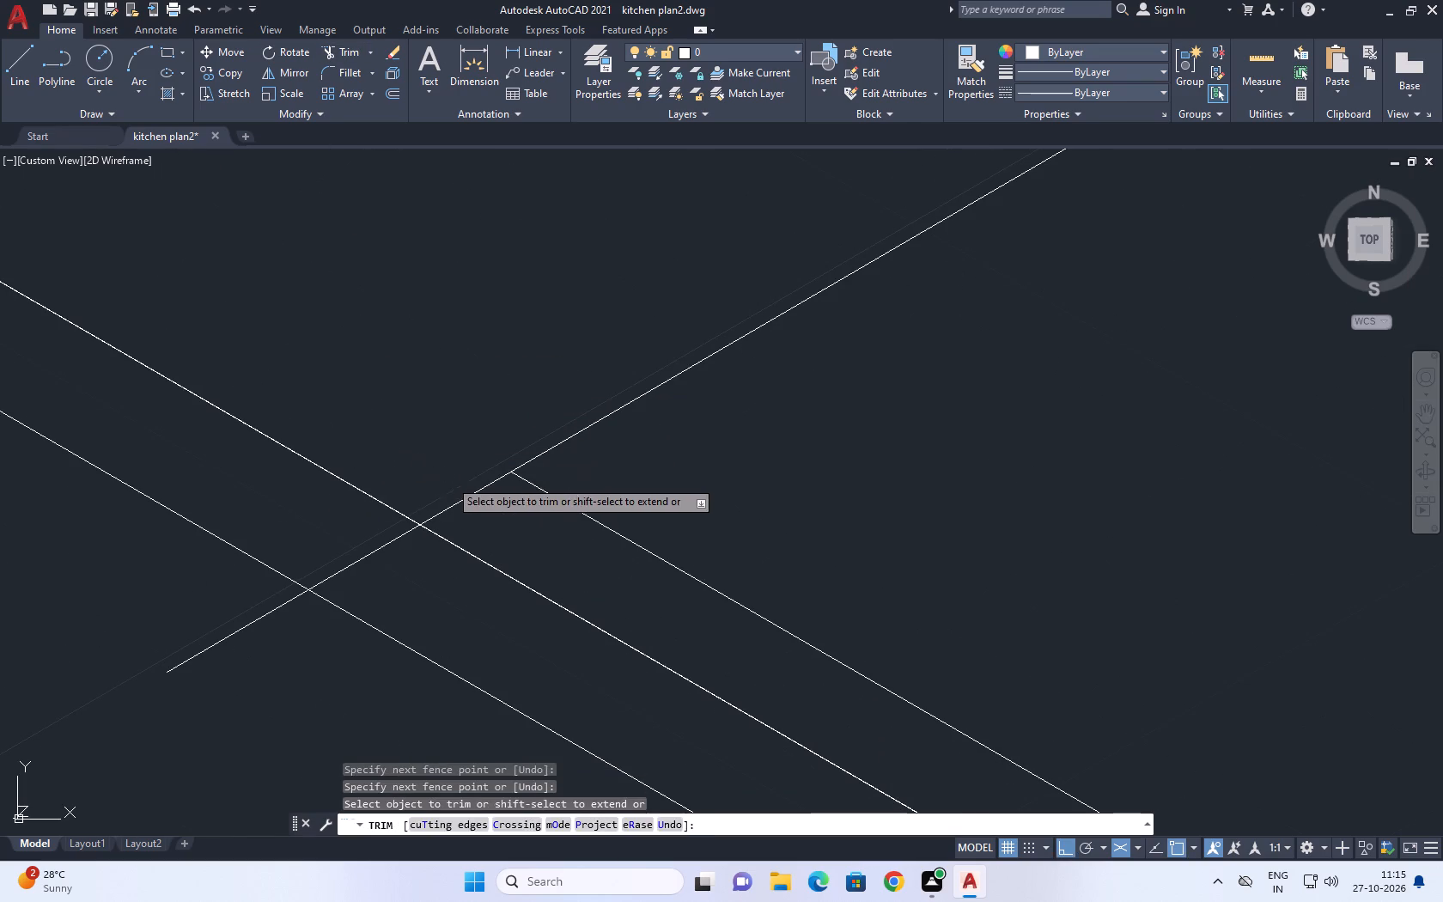
left_click(449, 479)
left_click(471, 498)
left_click(392, 552)
left_click(374, 526)
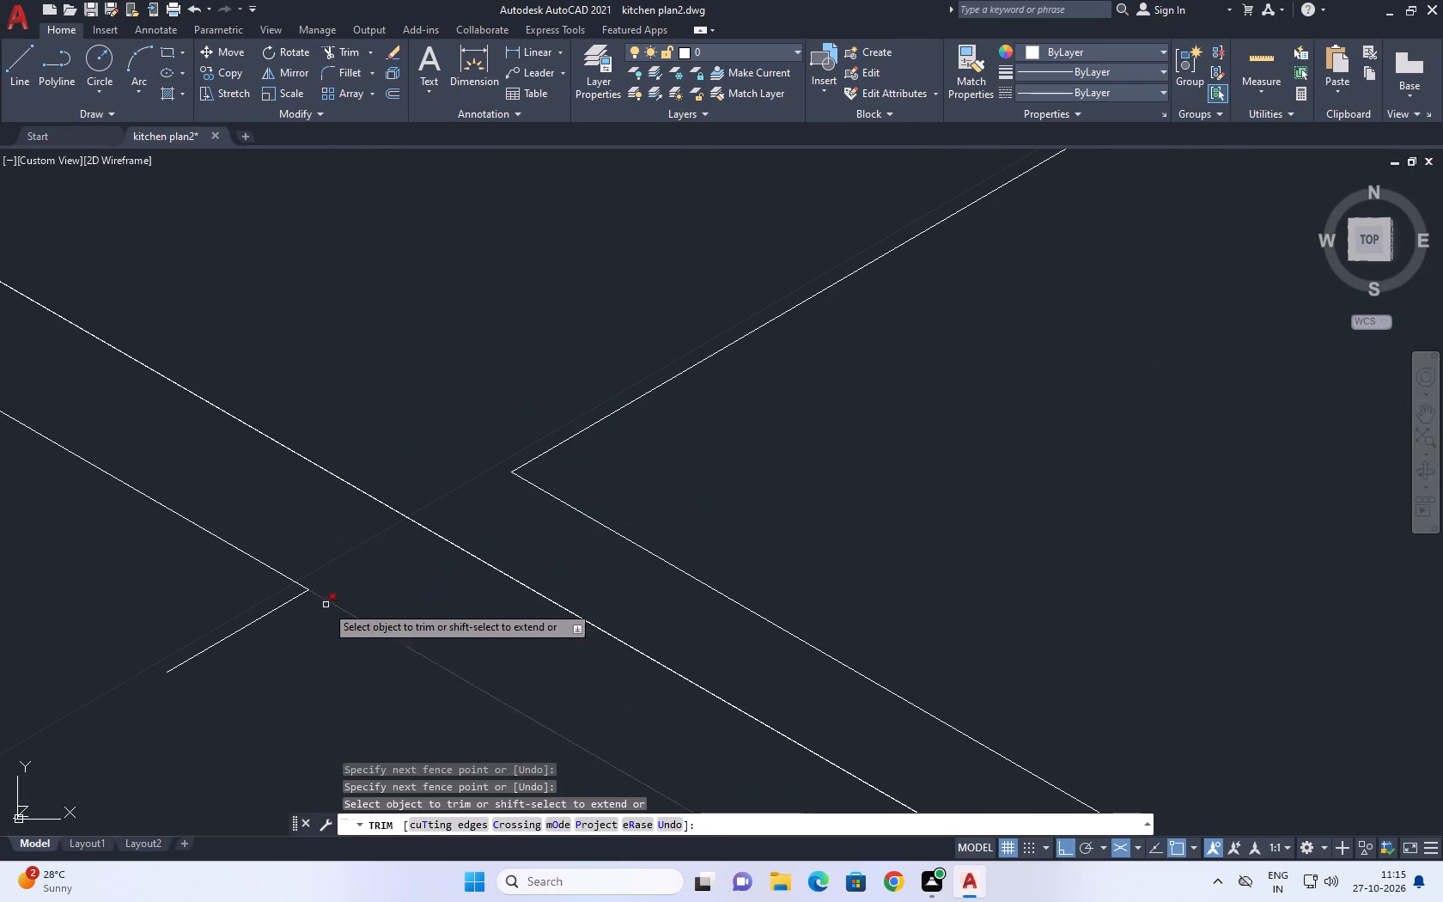
left_click(293, 627)
left_click(234, 588)
right_click(316, 540)
left_click(397, 571)
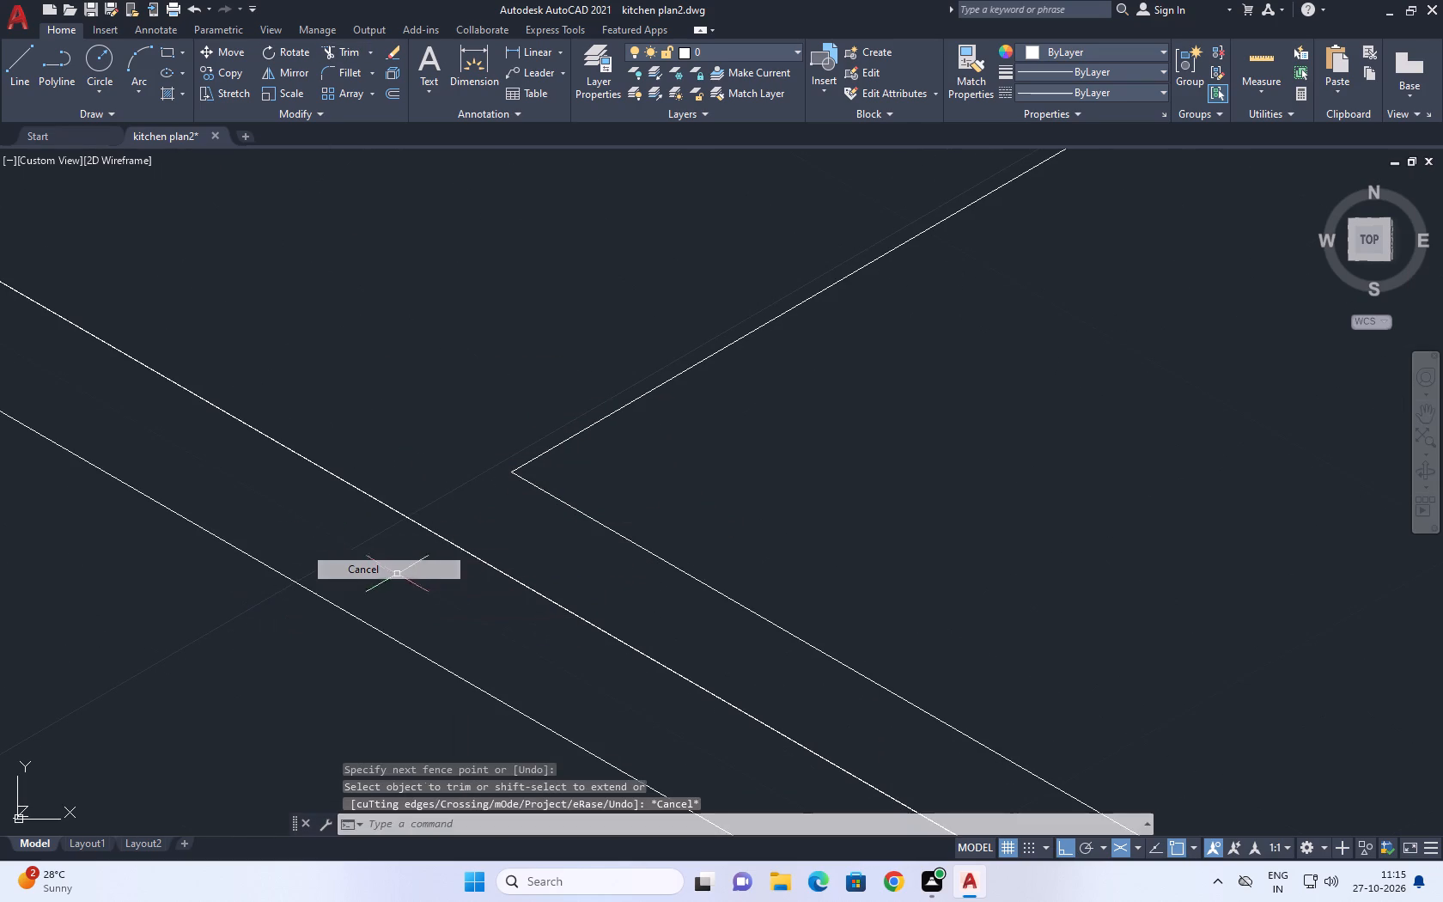
Copy the rectangle's short edge nearest the refrigerator 1 unit inward.
scroll(484, 558, "down", 3)
middle_click_drag(719, 559, 617, 567)
scroll(623, 575, "down", 3)
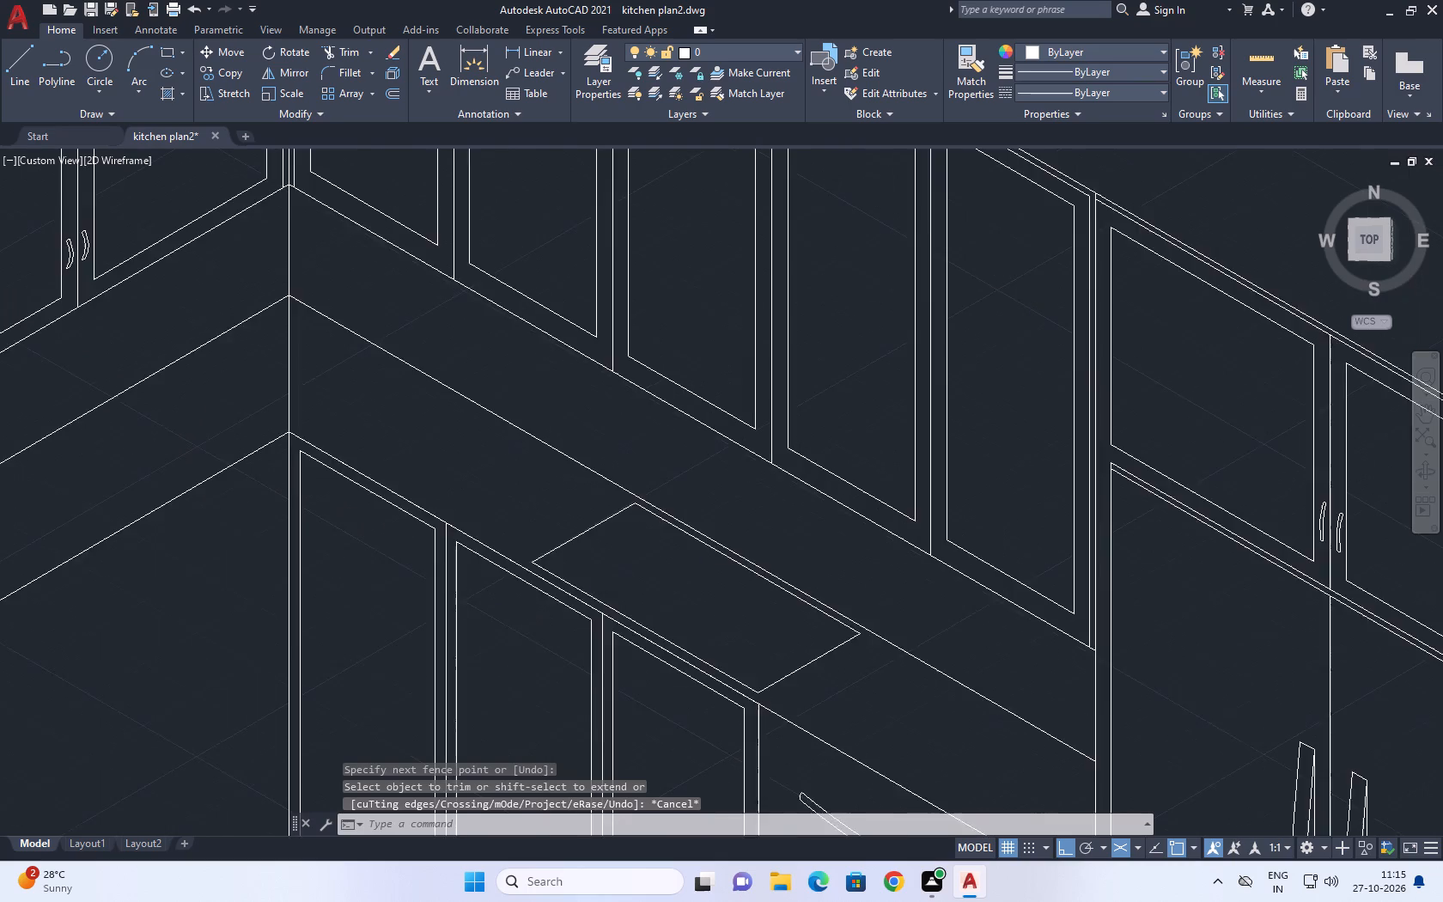
scroll(757, 618, "up", 4)
left_click(752, 641)
left_click(677, 601)
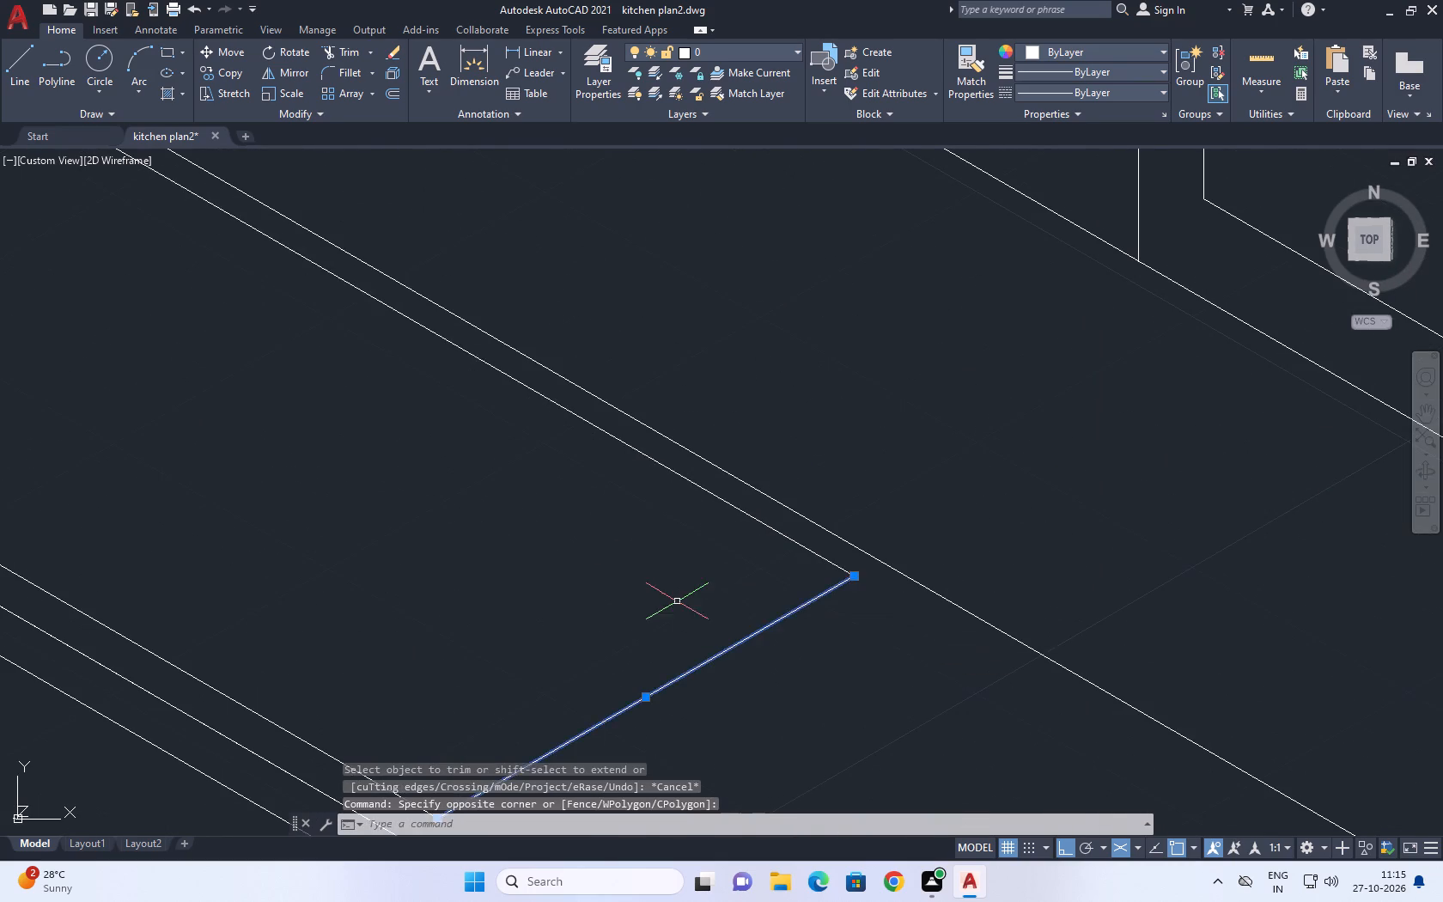
scroll(667, 600, "down", 2)
middle_click_drag(659, 643, 694, 601)
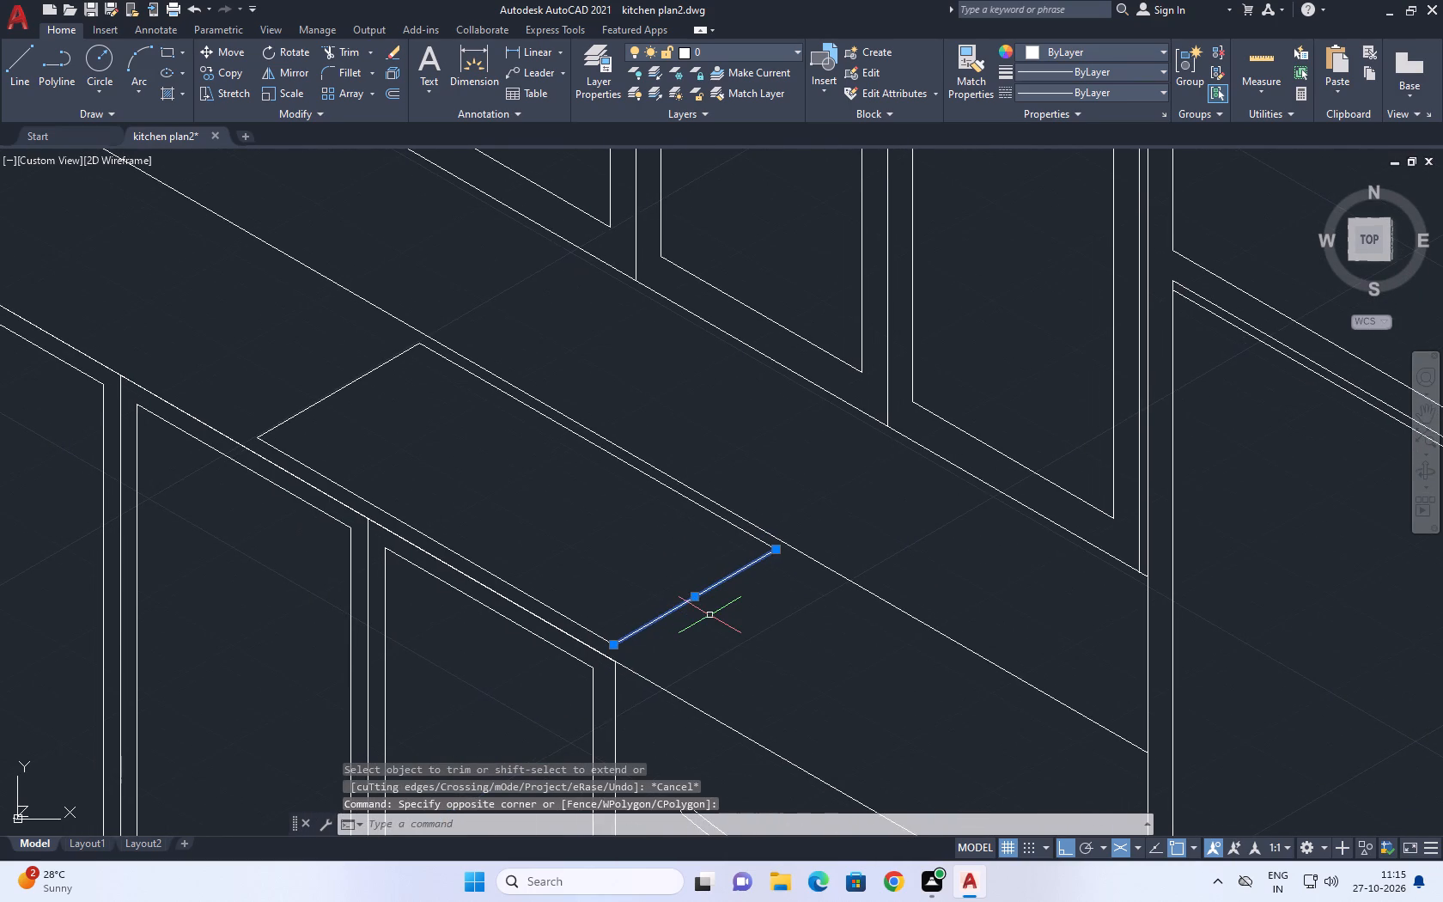
type("co 1")
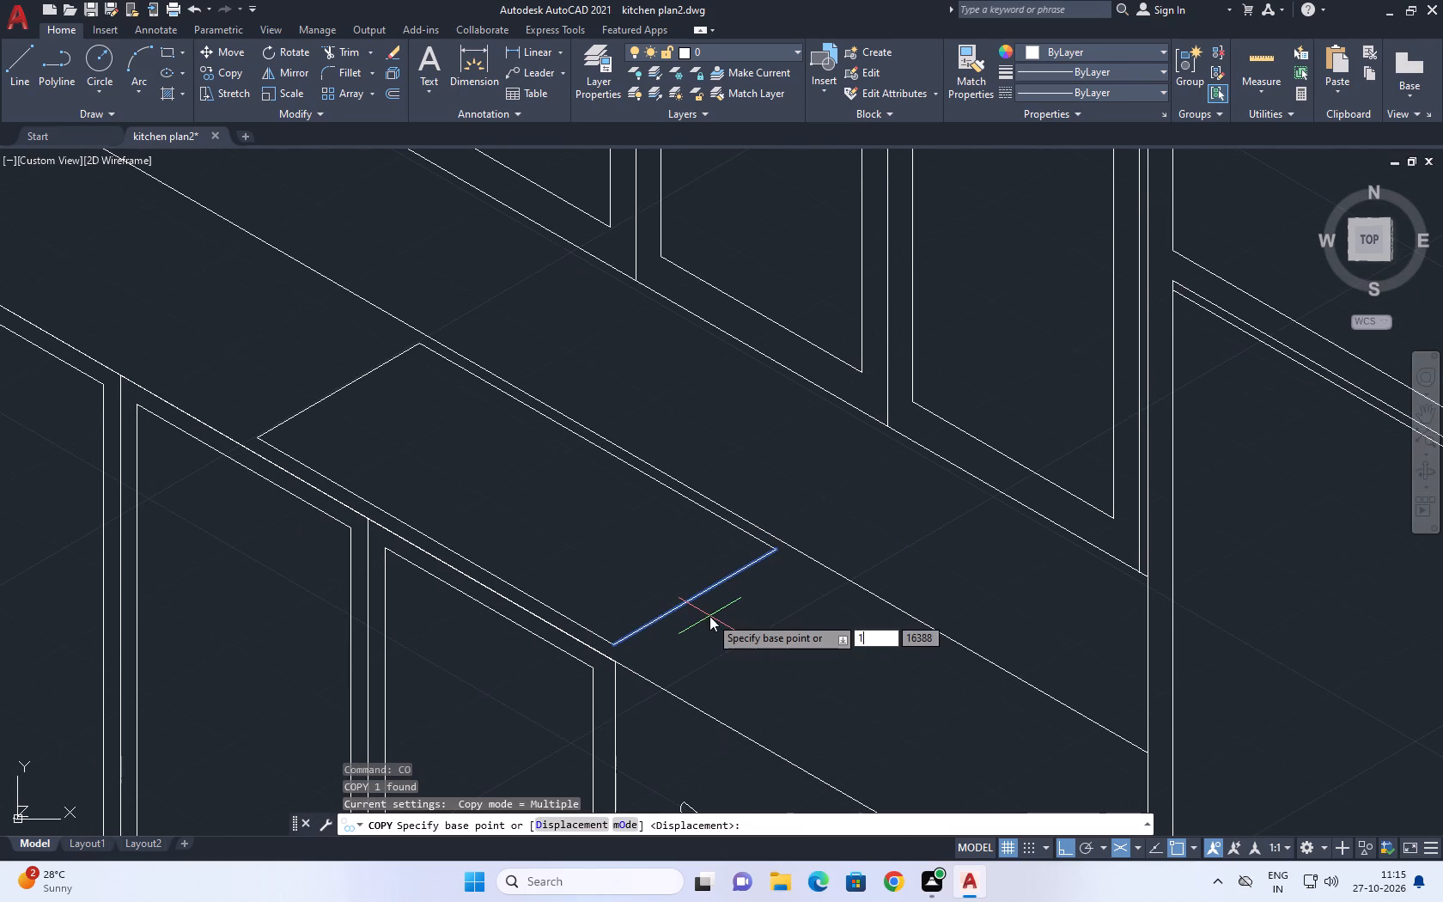
key("Return")
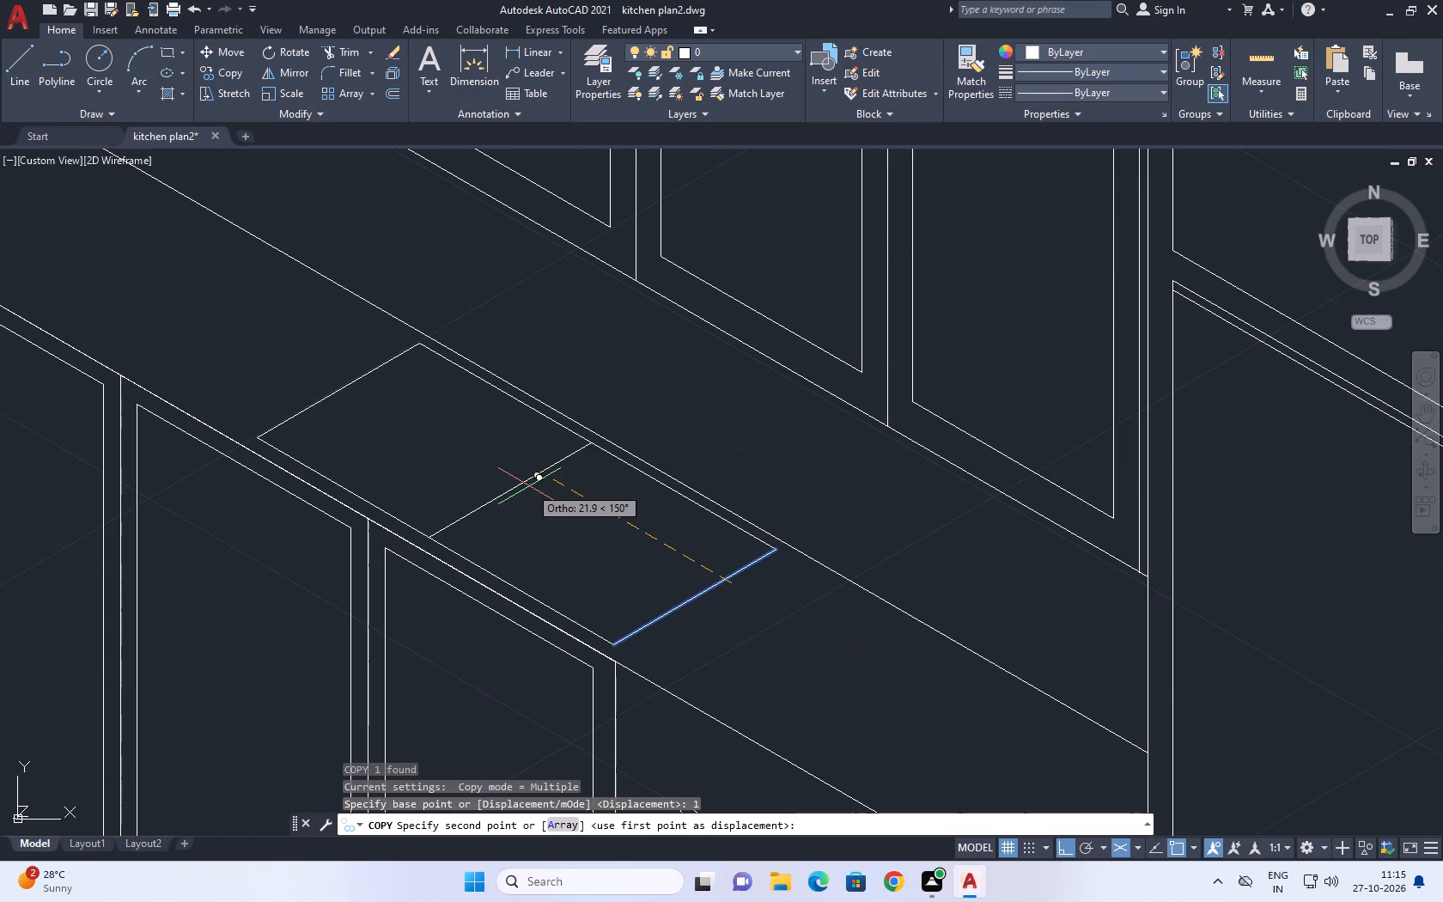
key("1")
key("Return")
key("space")
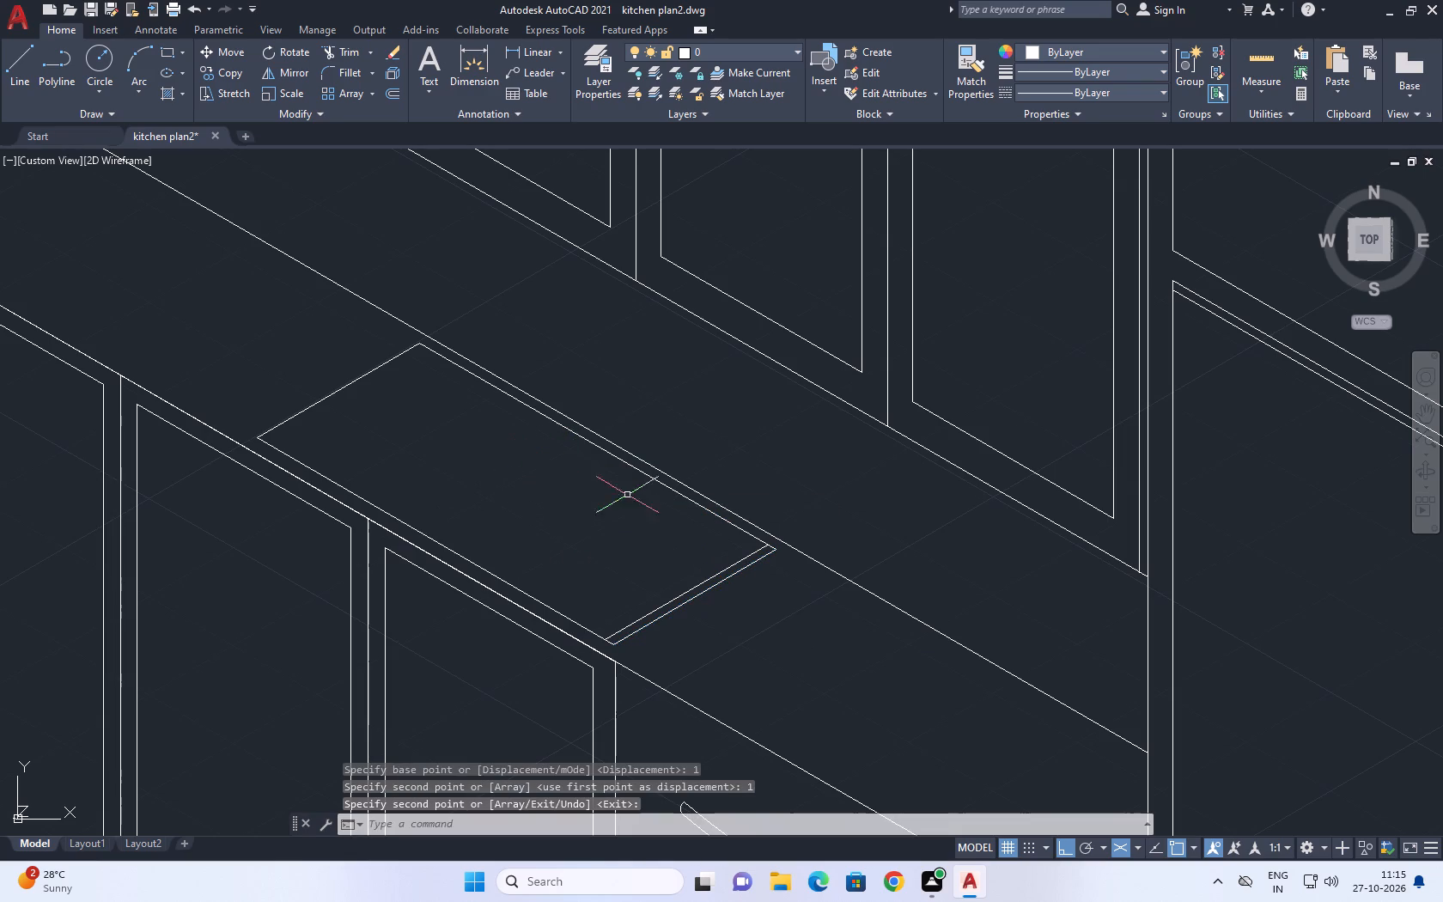
Copy the rectangle's long back edge 1 unit inward.
left_click(667, 483)
key("c")
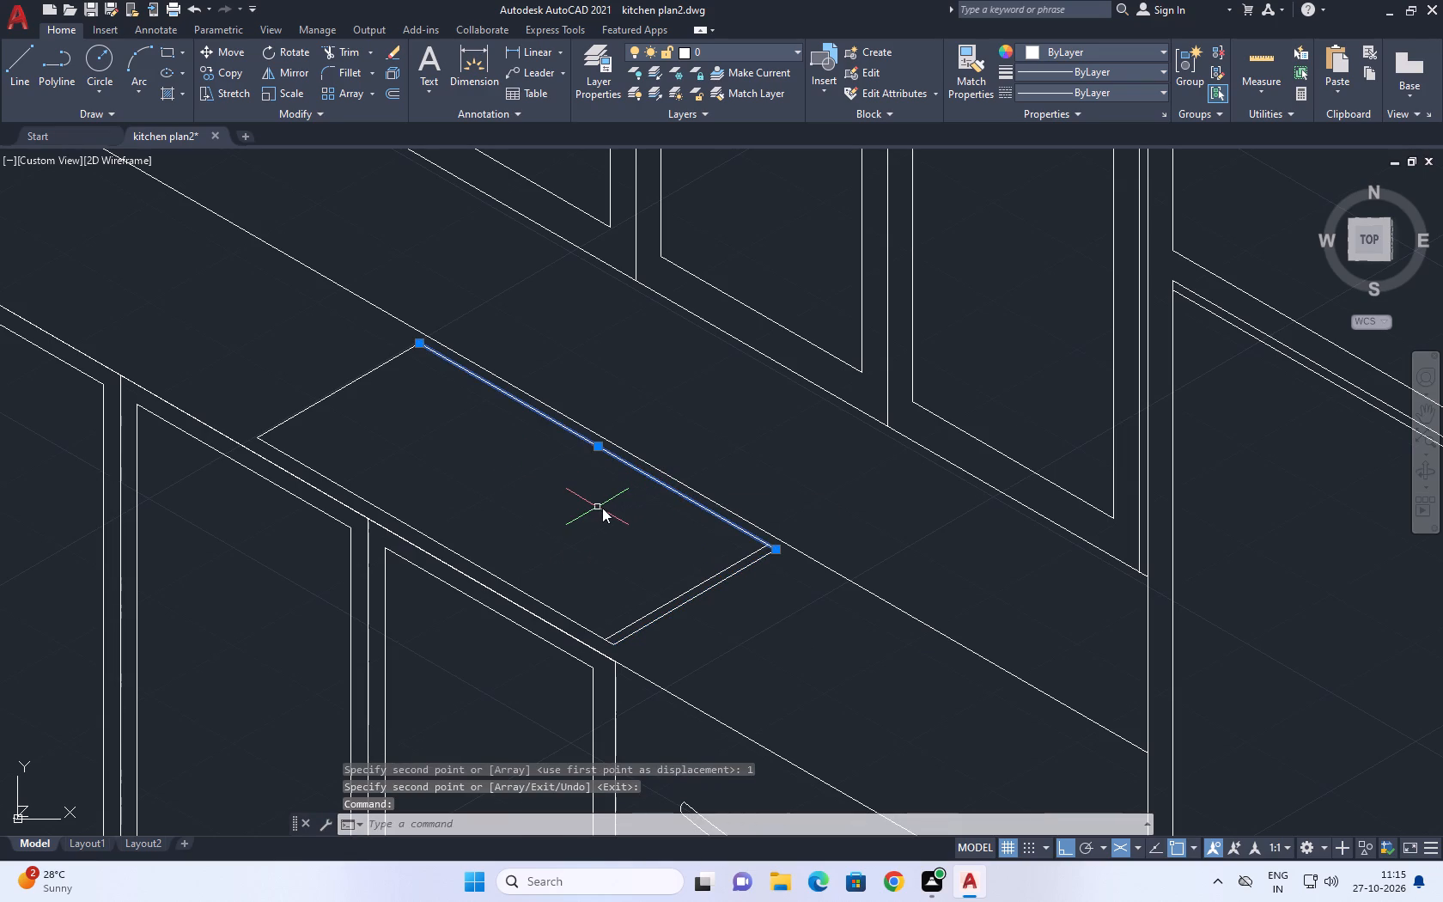
key("o")
key("space")
left_click(626, 501)
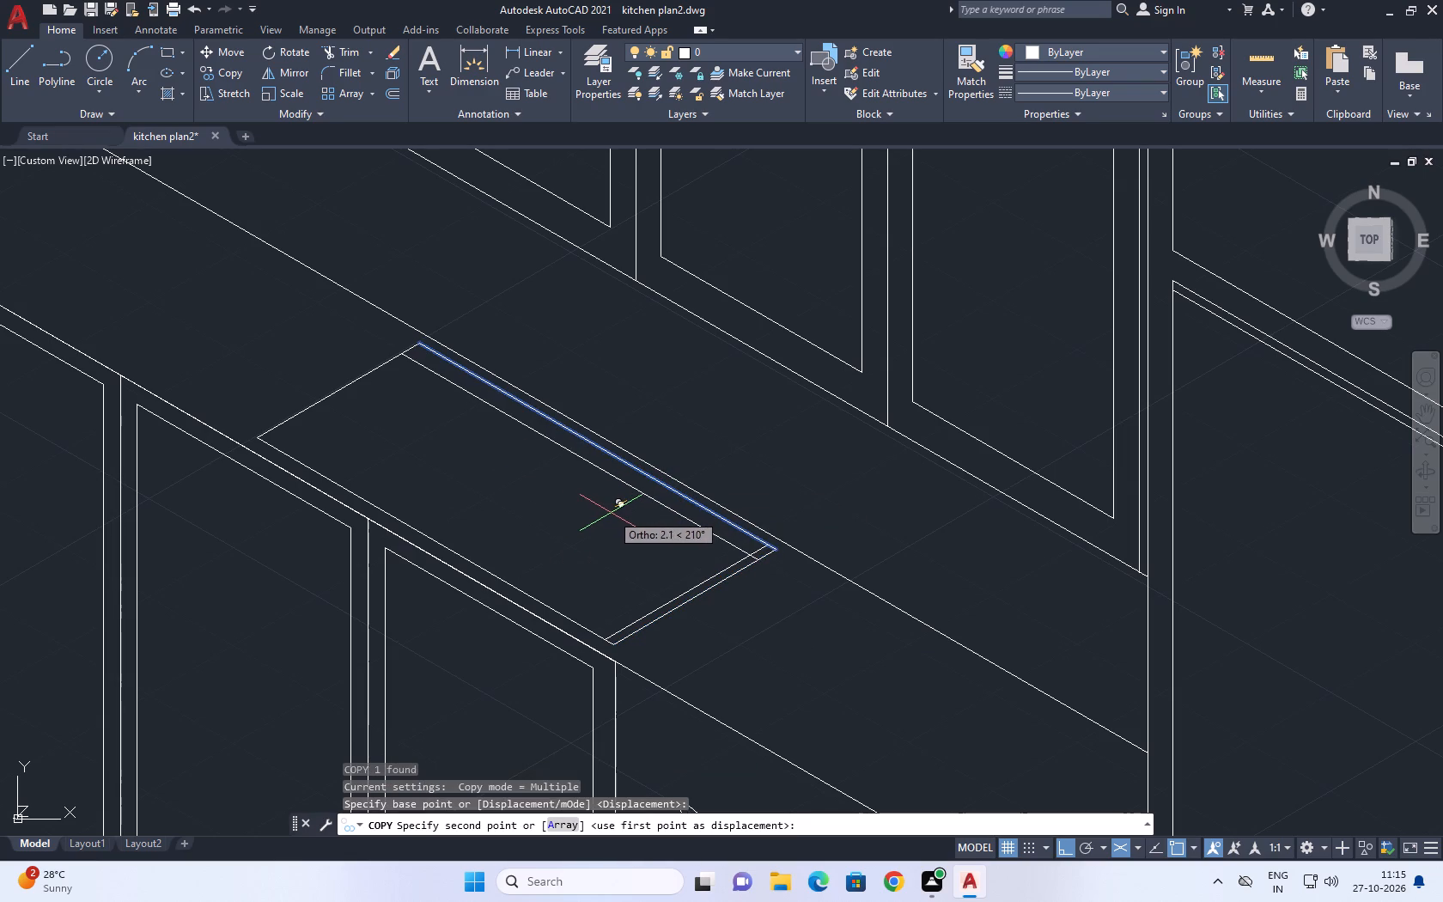
type("1")
key("space")
key("Escape")
Copy the rectangle's other short edge, farthest from the refrigerator, 1 unit inward.
left_click_drag(334, 412, 326, 404)
left_click(301, 358)
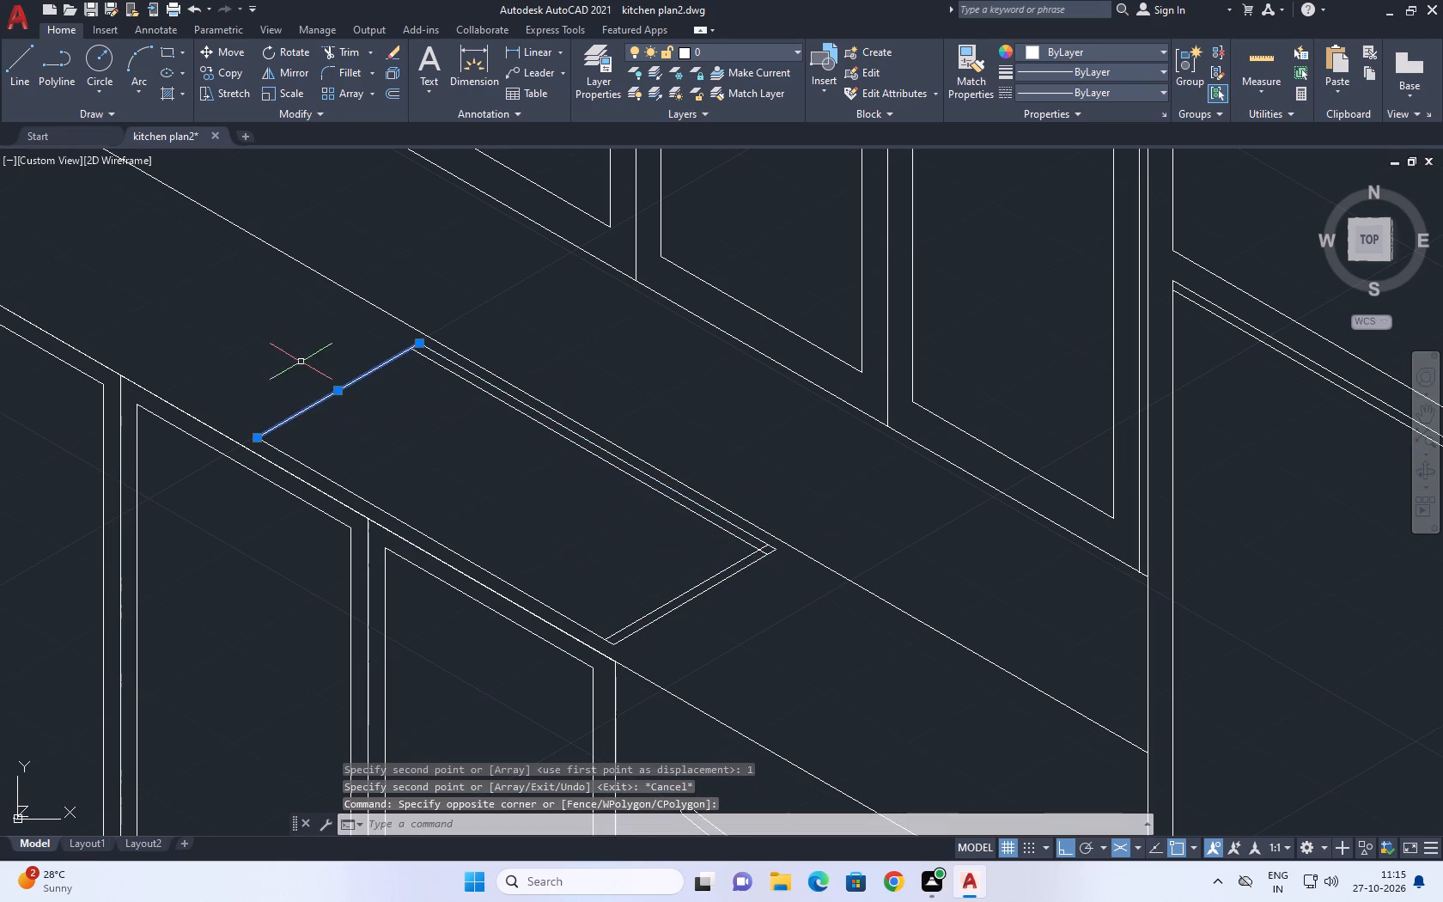
type("co")
key("space")
left_click(332, 393)
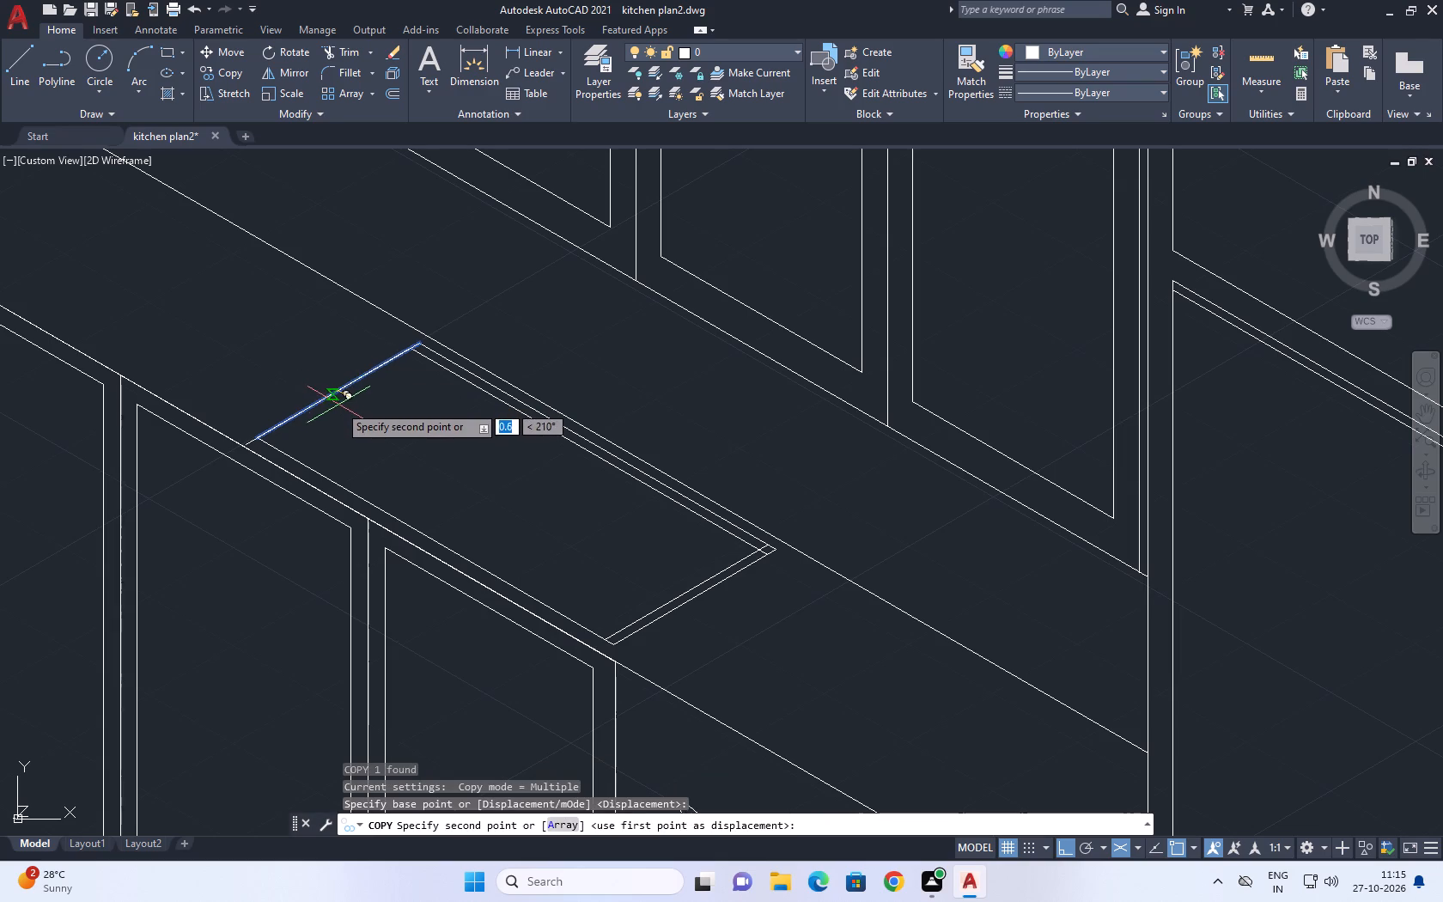
type("1")
key("space")
key("Escape")
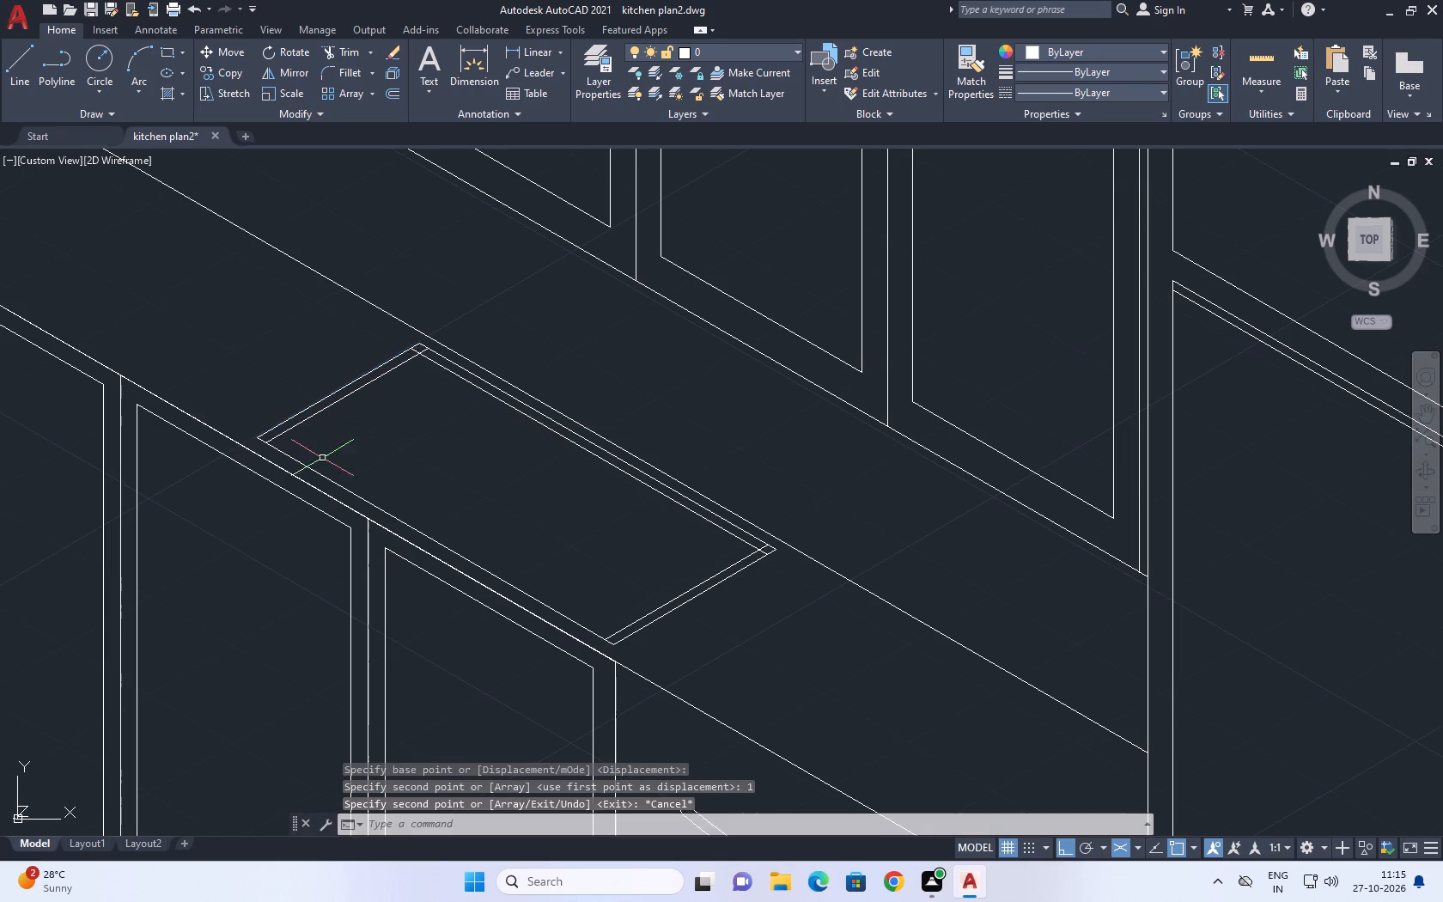
Copy the rectangle's long front edge 1 unit inward.
left_click(317, 472)
key("c")
key("o")
key("space")
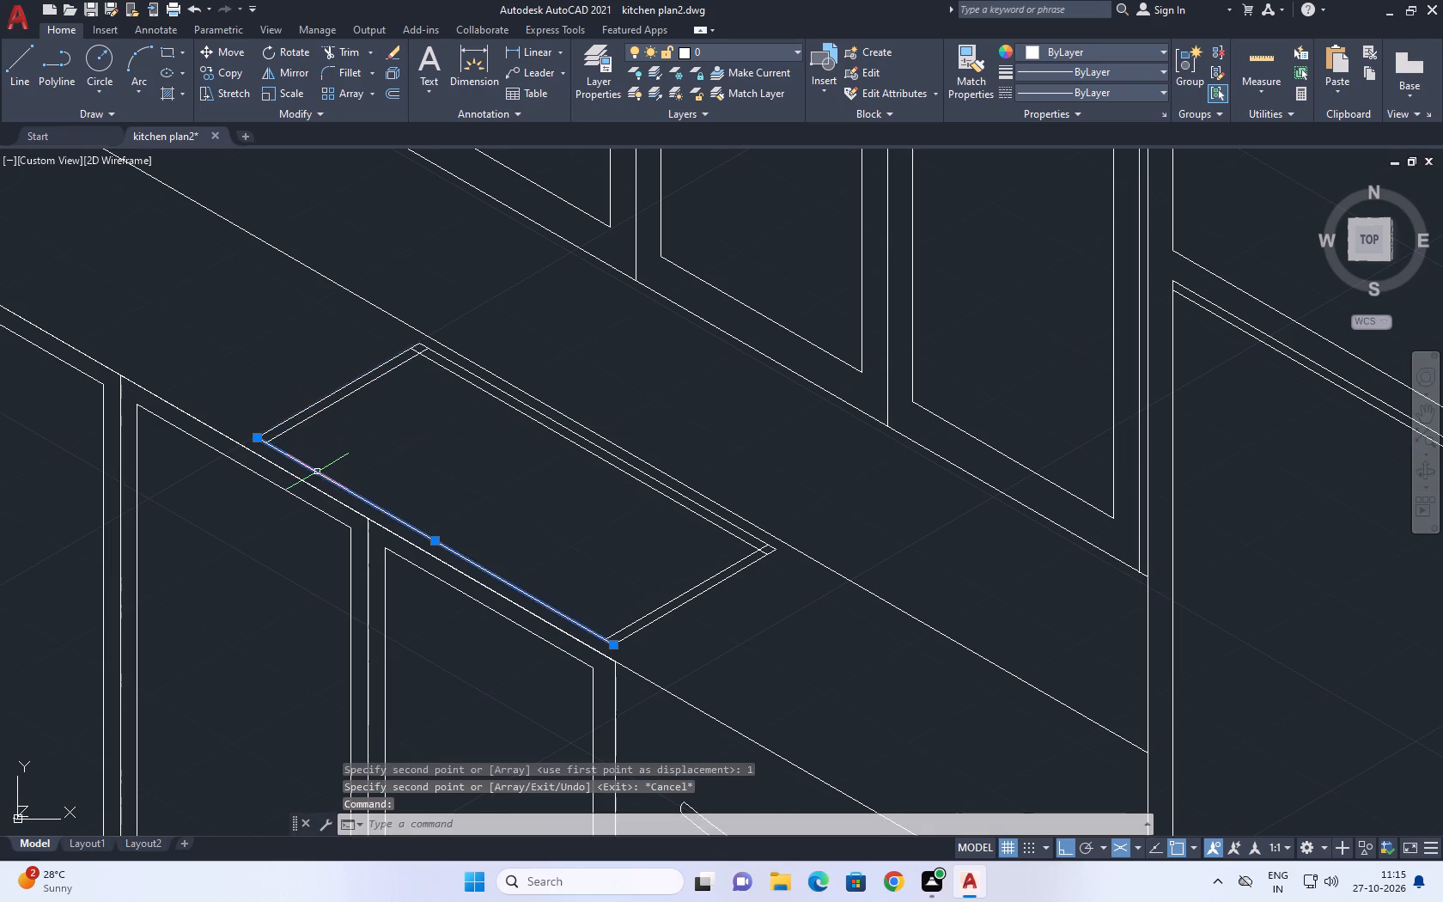
left_click(331, 466)
type("1")
key("space")
key("Escape")
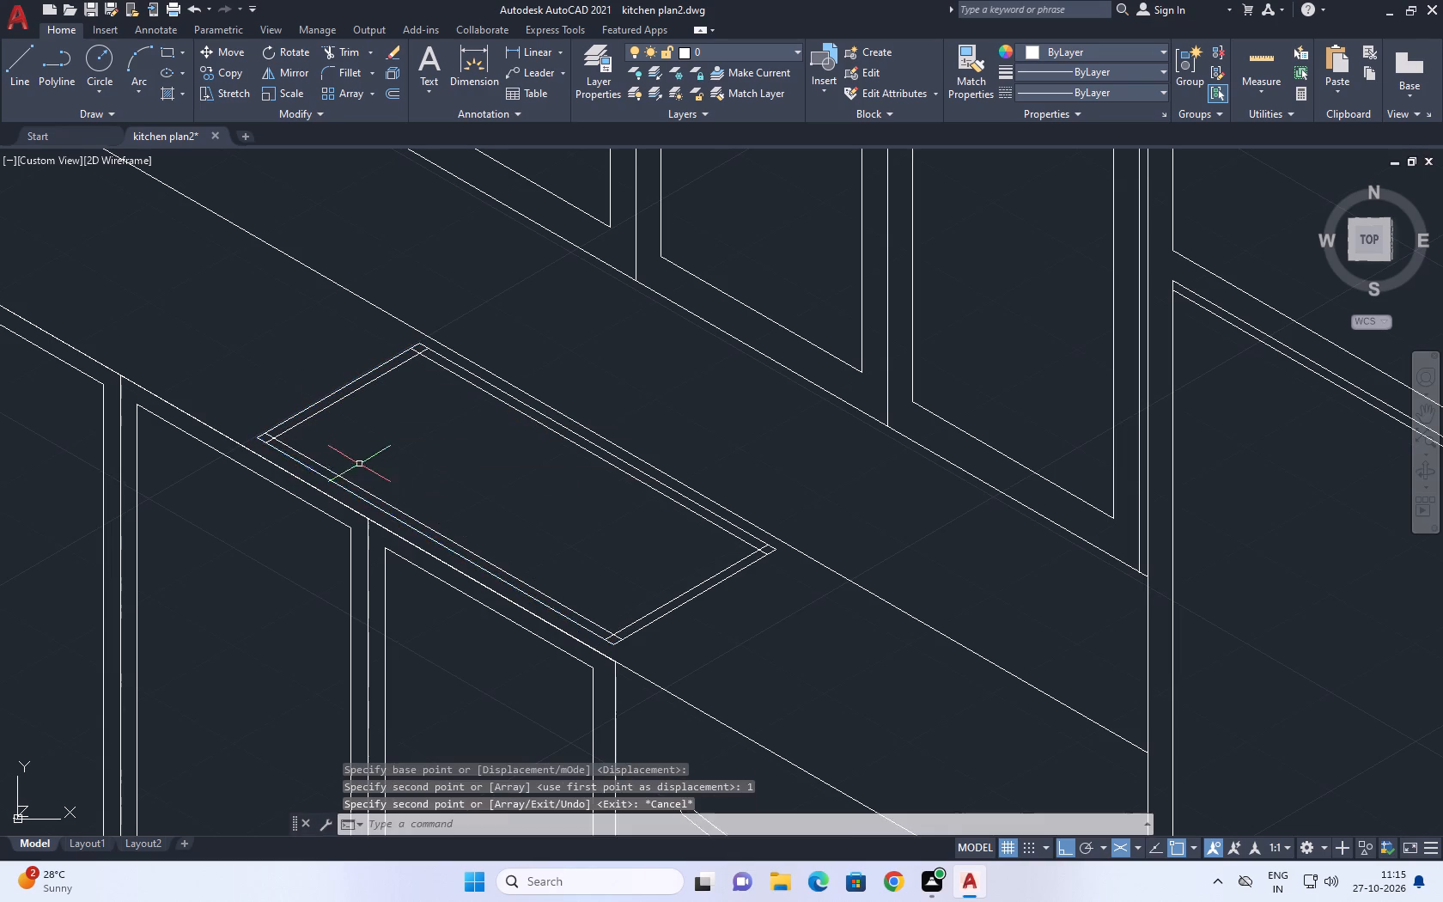
Trim the crossing ends of the inner lines at the rectangle's front corner farthest from the refrigerator.
scroll(282, 451, "up", 2)
type("tr")
key("space")
middle_click_drag(277, 450, 301, 465)
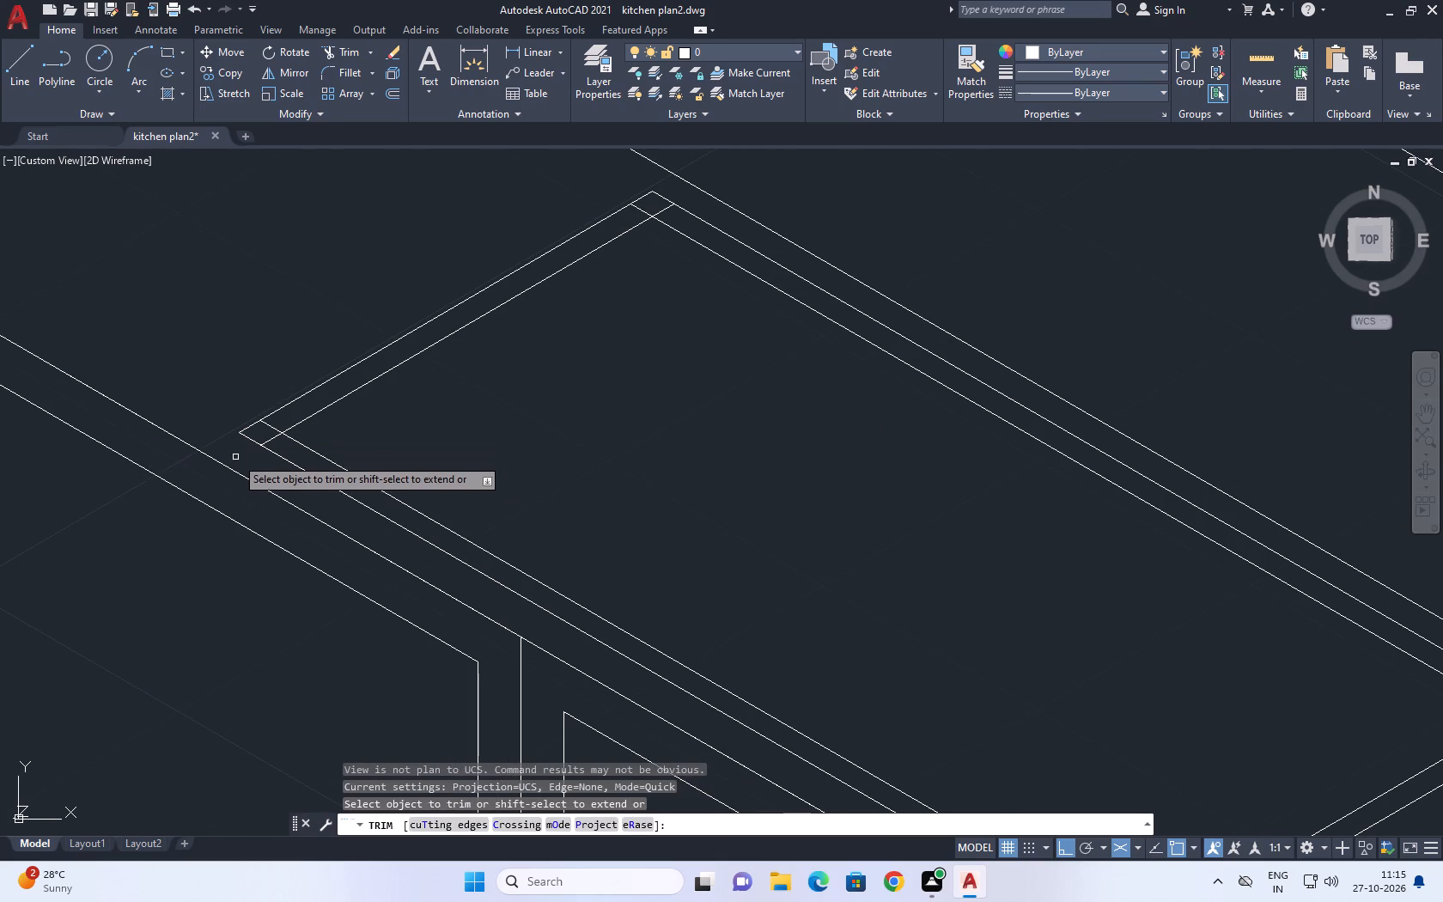
scroll(287, 423, "up", 5)
left_click(245, 512)
left_click(242, 414)
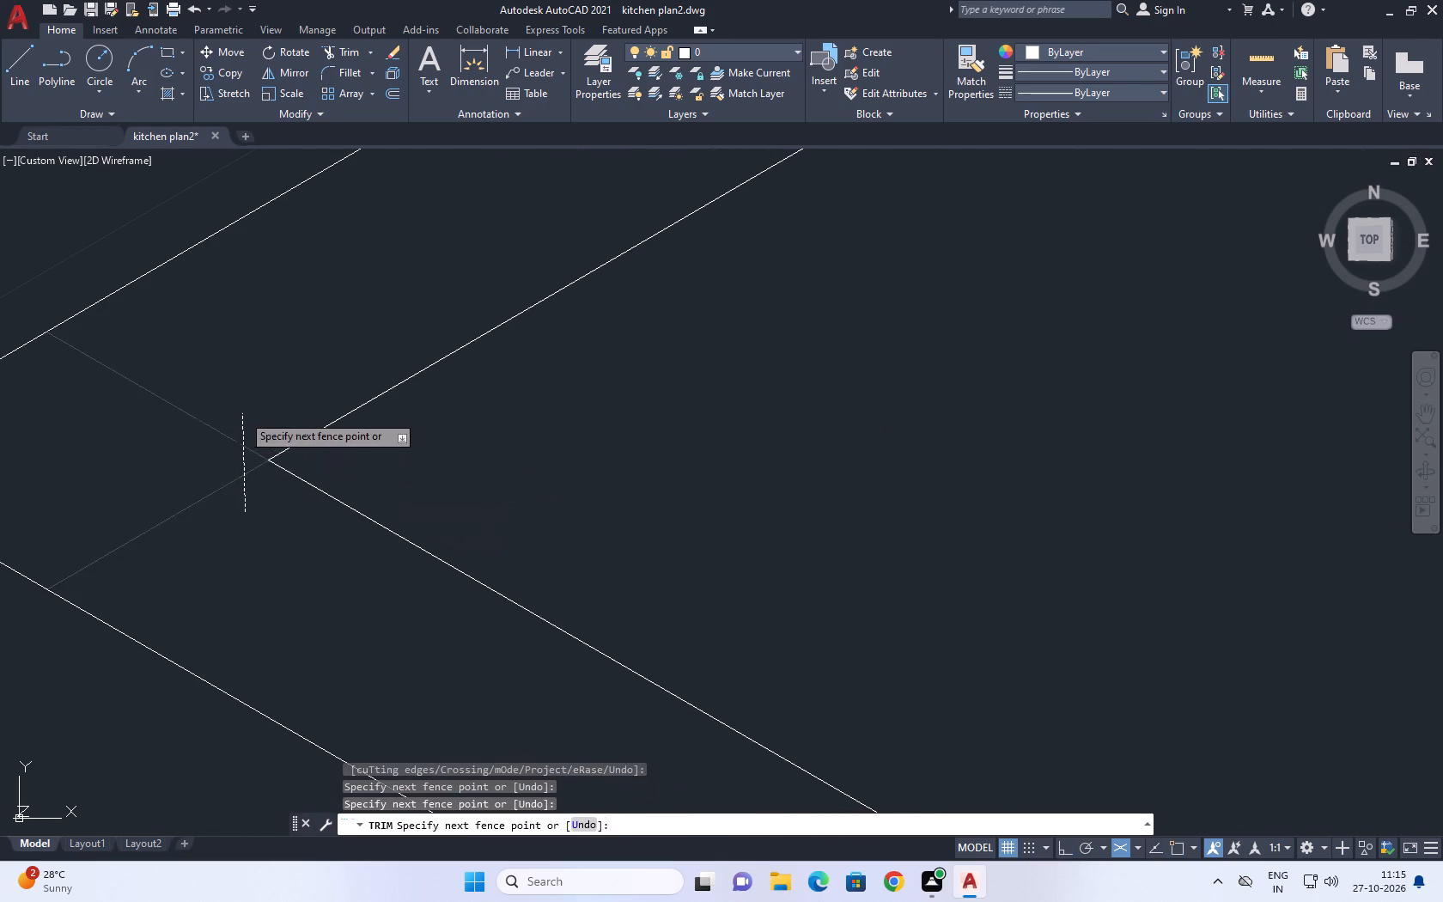
Trim the crossing ends of the inner lines at the rectangle's back corner farthest from the refrigerator.
scroll(241, 475, "down", 5)
middle_click_drag(431, 420, 265, 559)
scroll(264, 559, "down", 4)
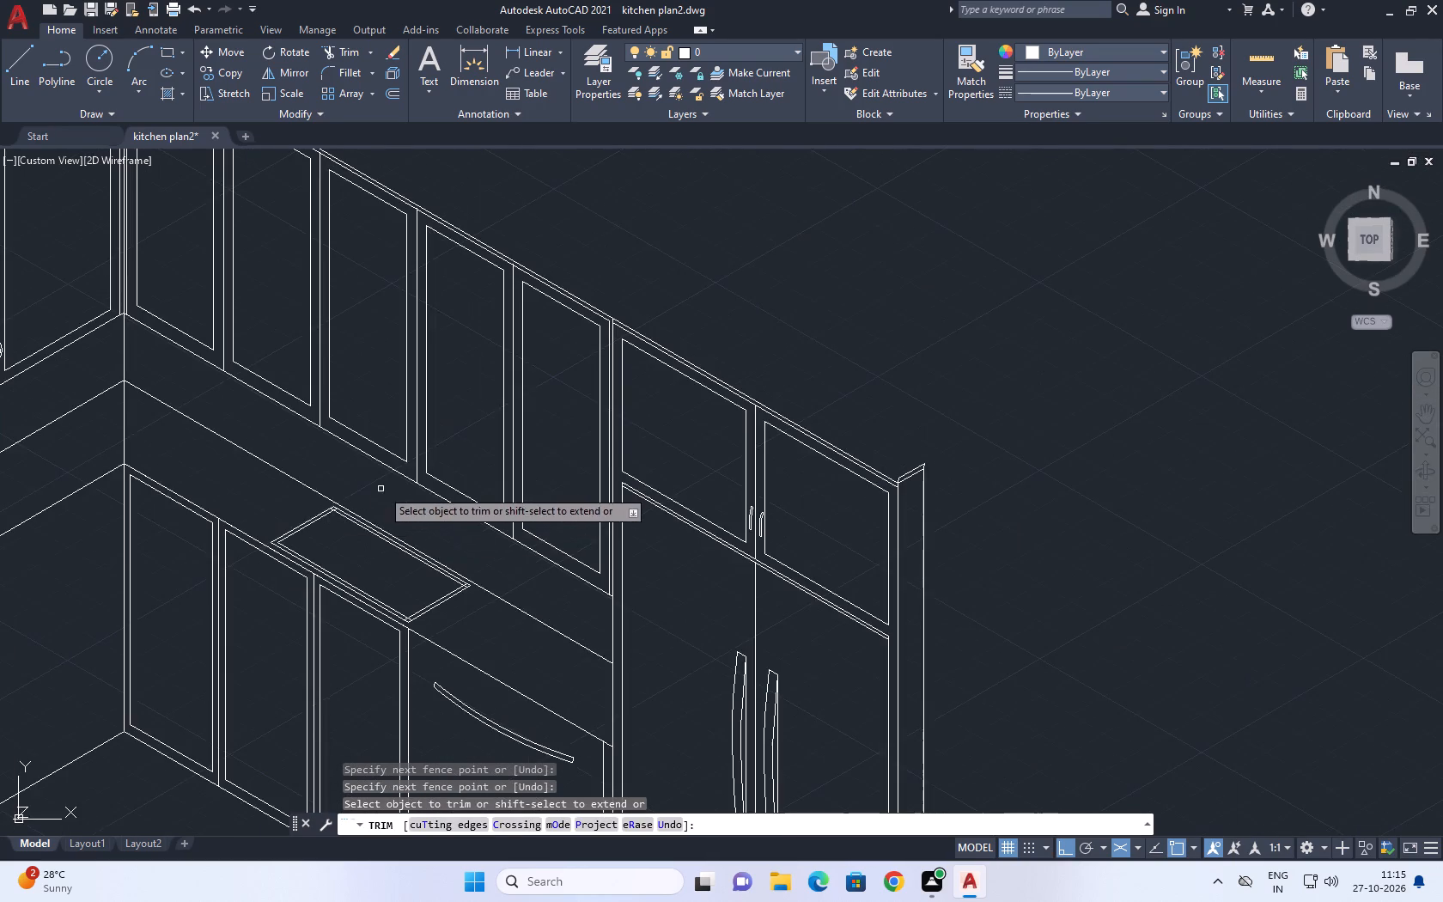
middle_click_drag(379, 502, 342, 593)
scroll(279, 585, "up", 7)
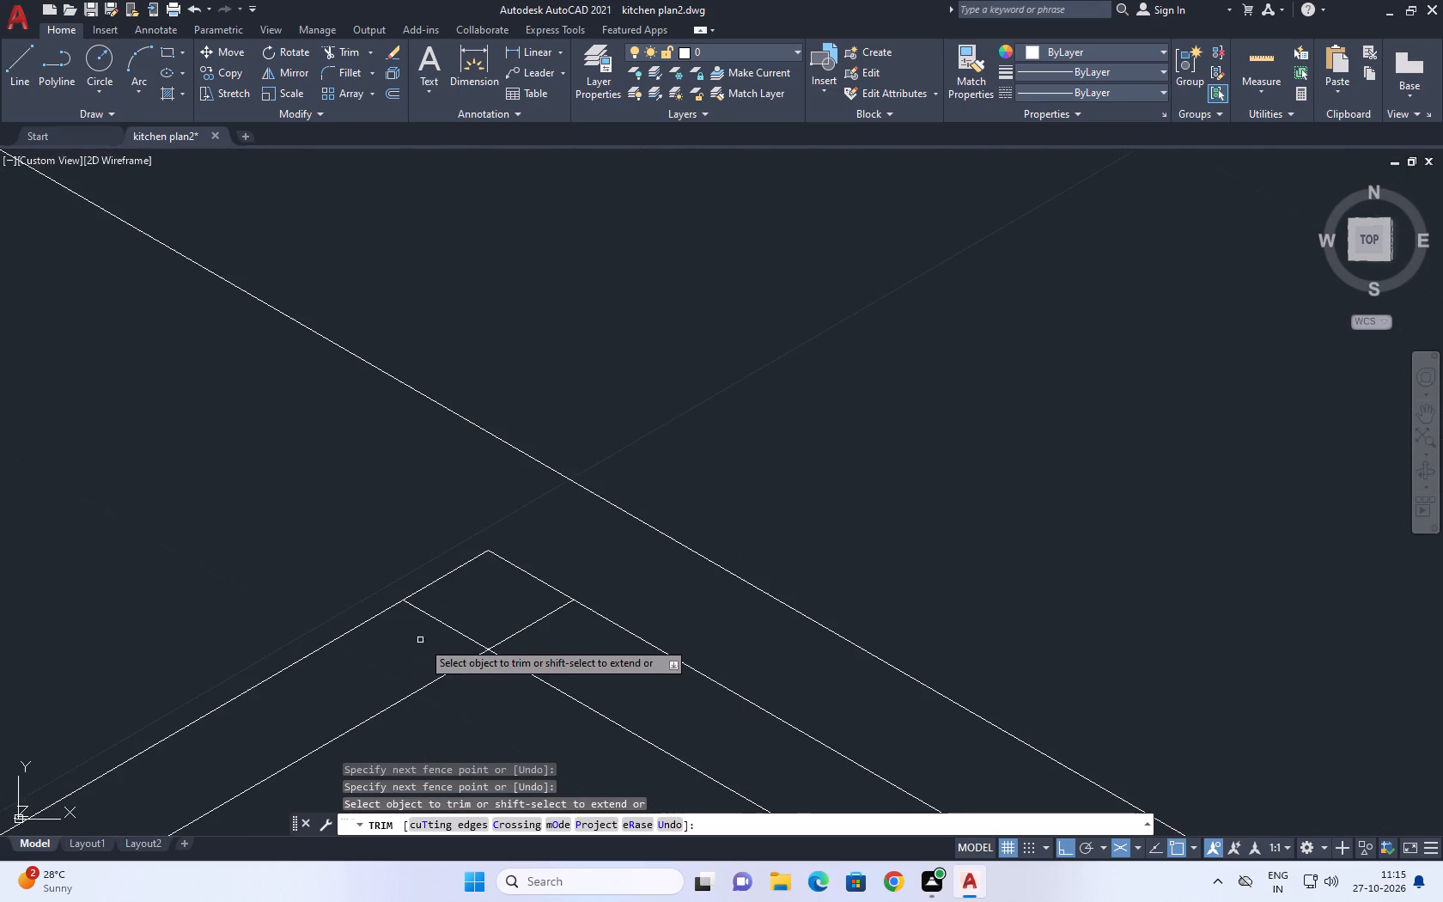
scroll(487, 650, "up", 2)
left_click_drag(575, 614, 541, 614)
left_click_drag(370, 625, 404, 624)
left_click_drag(566, 603, 570, 614)
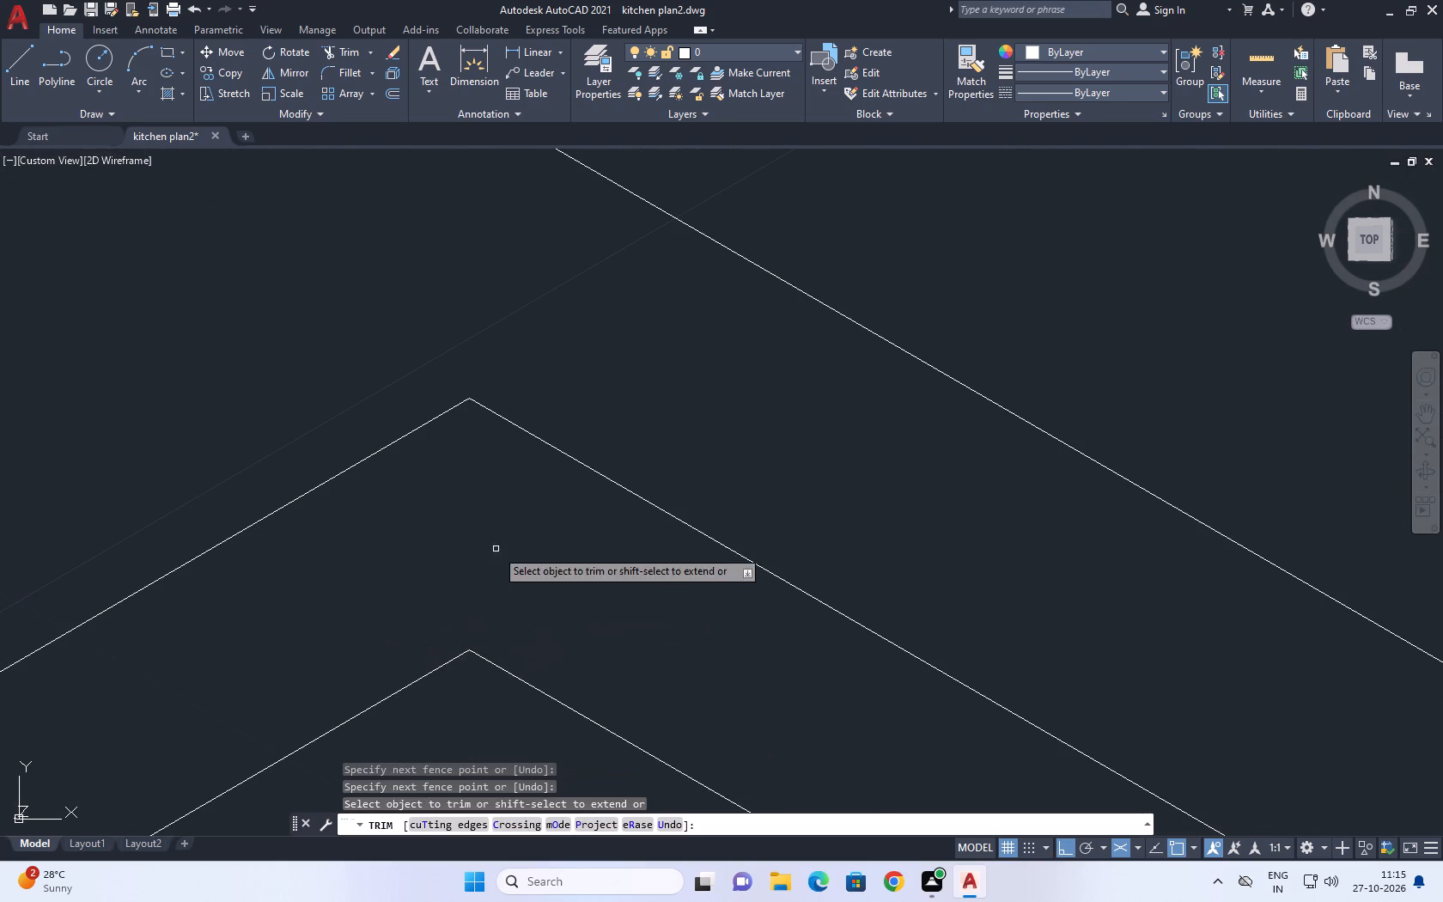
Trim the crossing ends of the inner lines at the rectangle's back corner nearest the refrigerator.
scroll(495, 544, "down", 6)
middle_click_drag(609, 608, 518, 413)
scroll(476, 411, "down", 4)
scroll(796, 629, "up", 5)
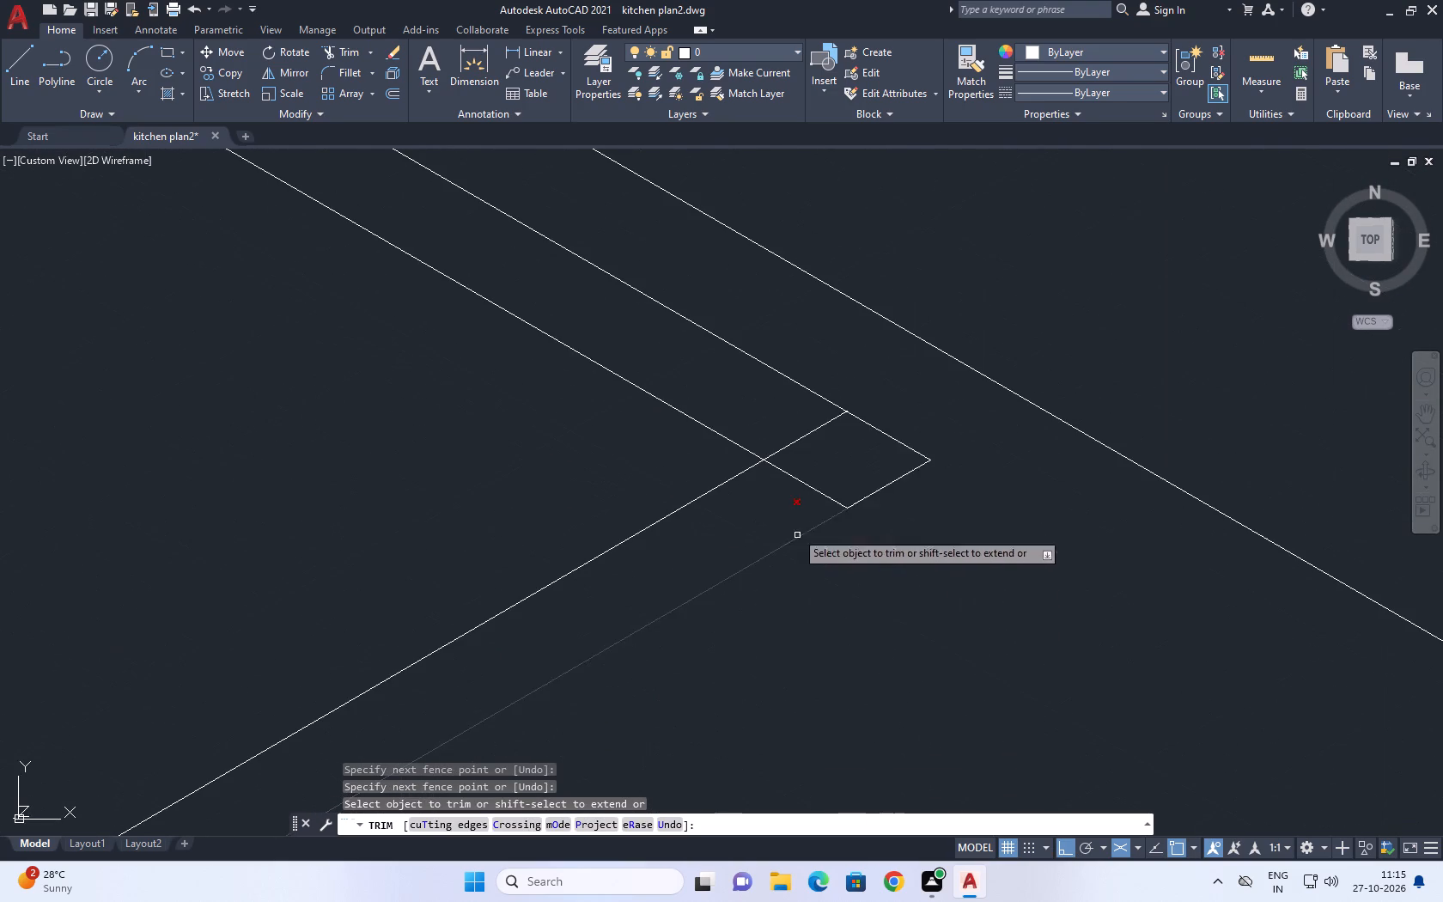
left_click(786, 415)
left_click(793, 489)
Trim the crossing ends of the inner lines at the rectangle's front corner nearest the refrigerator.
scroll(814, 464, "down", 3)
middle_click_drag(216, 687, 463, 426)
scroll(711, 396, "up", 6)
left_click(707, 420)
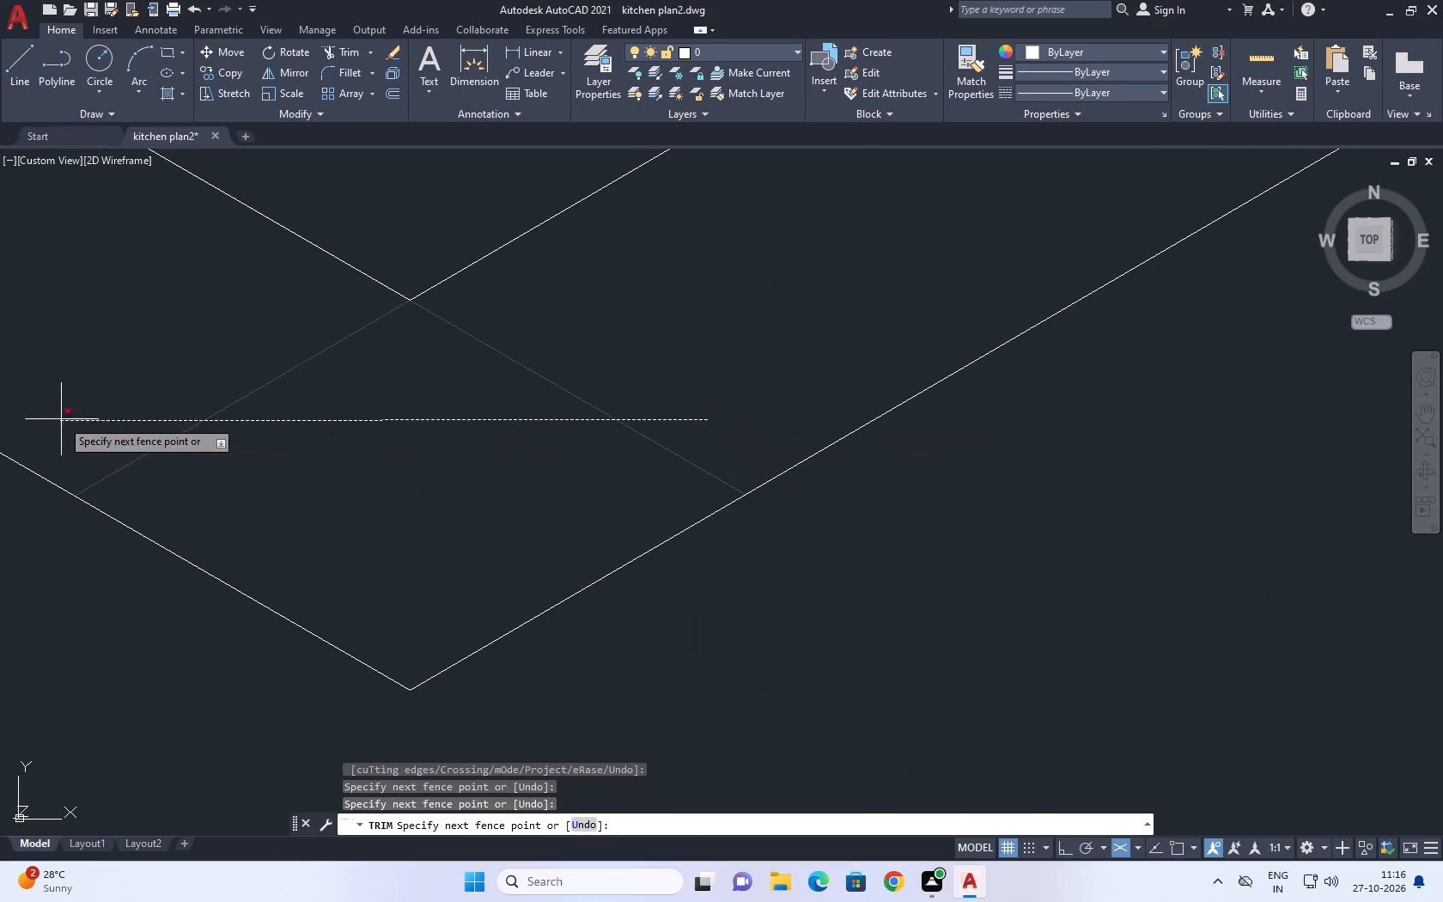
left_click(122, 400)
right_click(173, 398)
left_click(247, 434)
Copy the faucet from the sink in the island kitchen view to the back edge of the new countertop rectangle, with Ortho off.
scroll(247, 433, "down", 9)
middle_click_drag(368, 446, 387, 541)
scroll(354, 533, "up", 2)
middle_click_drag(338, 424, 389, 579)
middle_click_drag(400, 515, 405, 593)
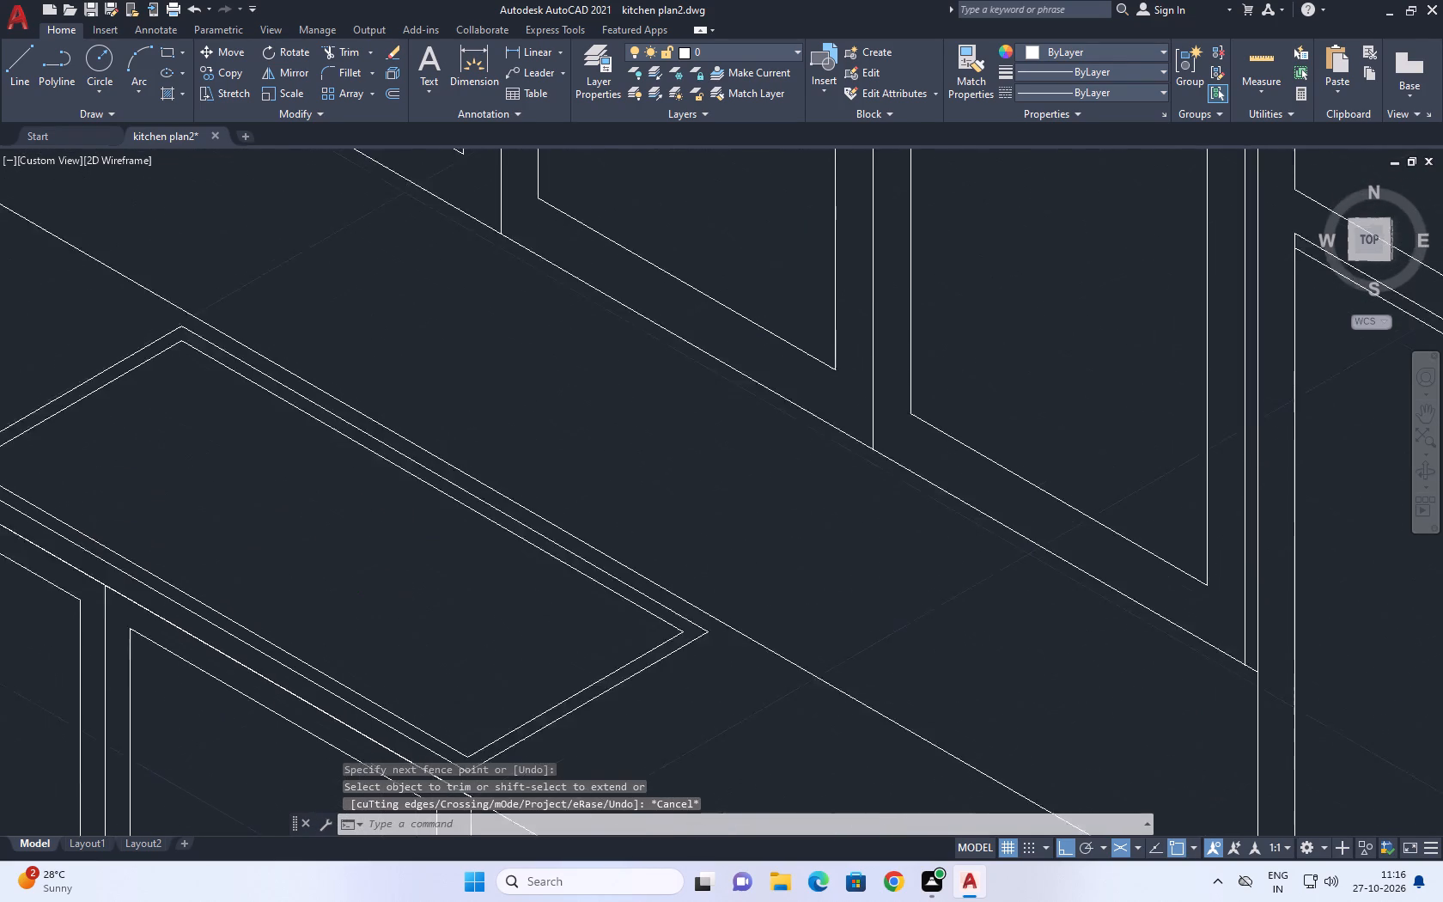
scroll(466, 575, "down", 5)
scroll(529, 543, "down", 5)
scroll(842, 313, "up", 4)
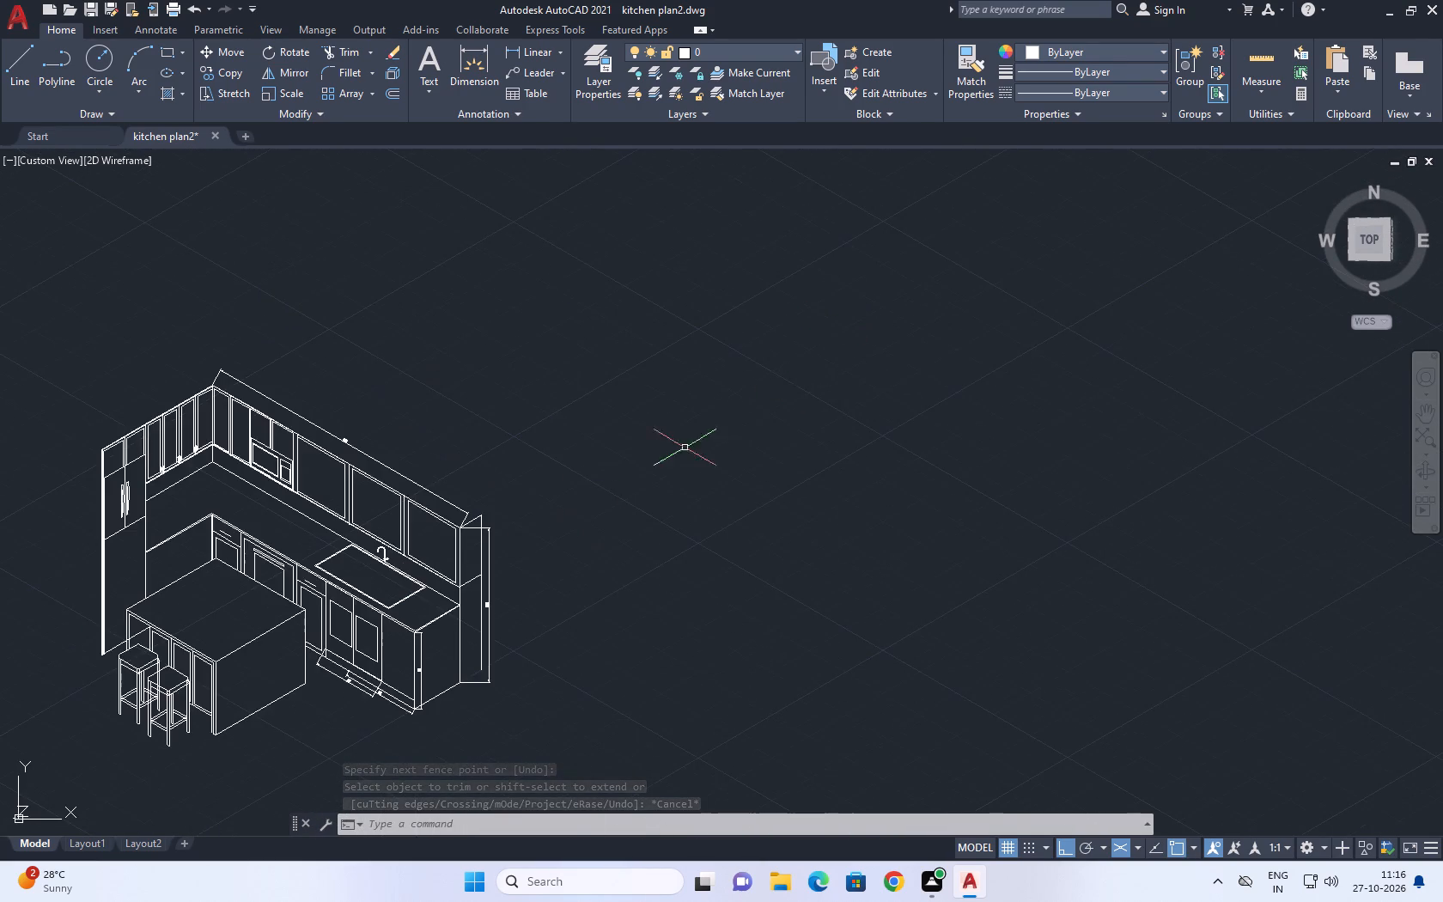
scroll(329, 589, "up", 2)
scroll(377, 479, "up", 4)
middle_click_drag(551, 485, 539, 387)
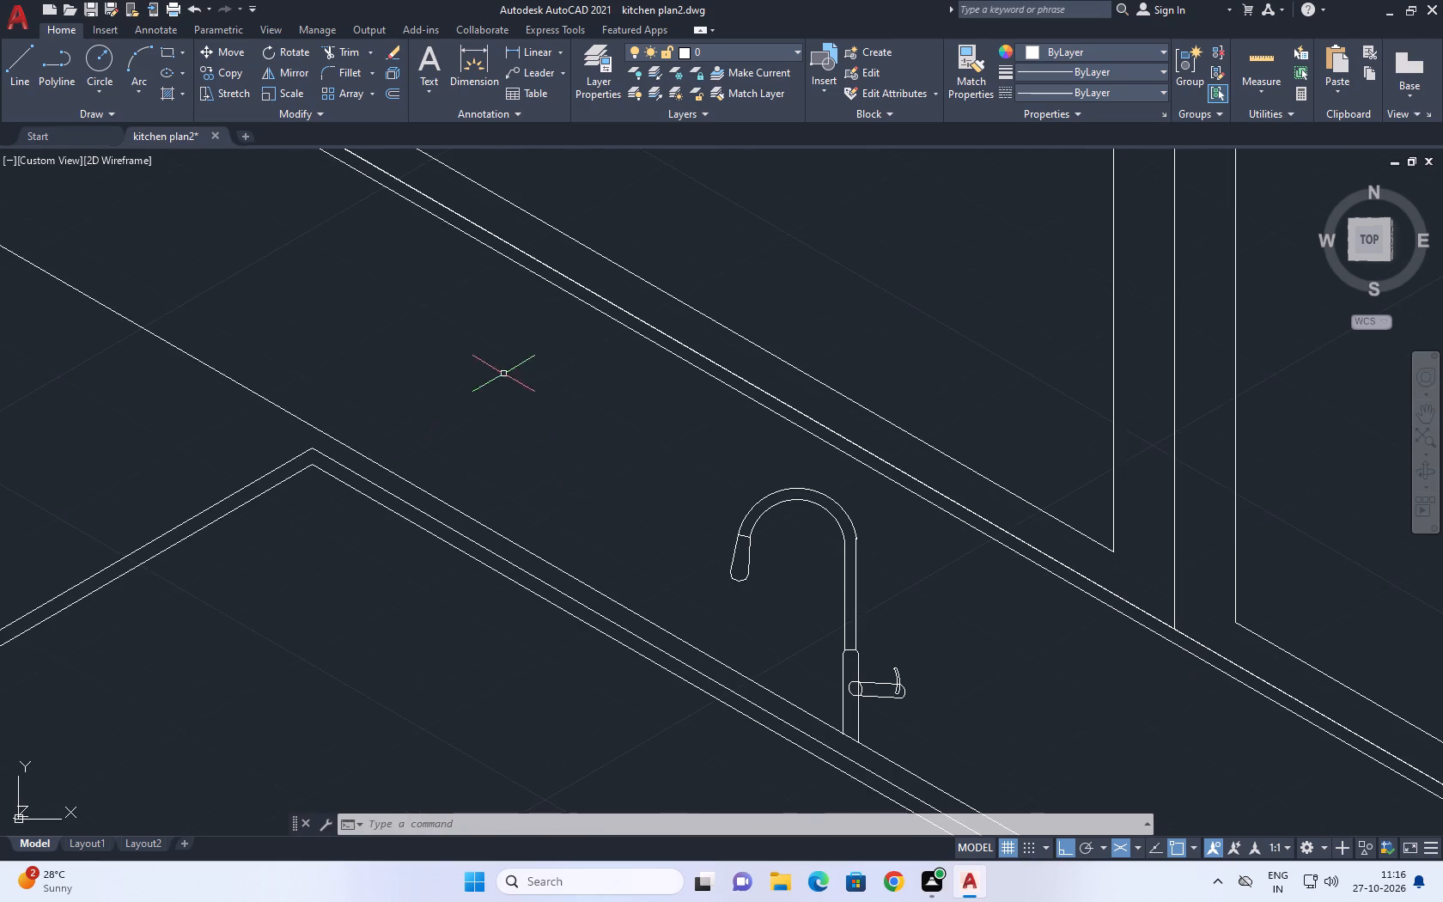
left_click(575, 168)
scroll(806, 606, "down", 3)
left_click(868, 698)
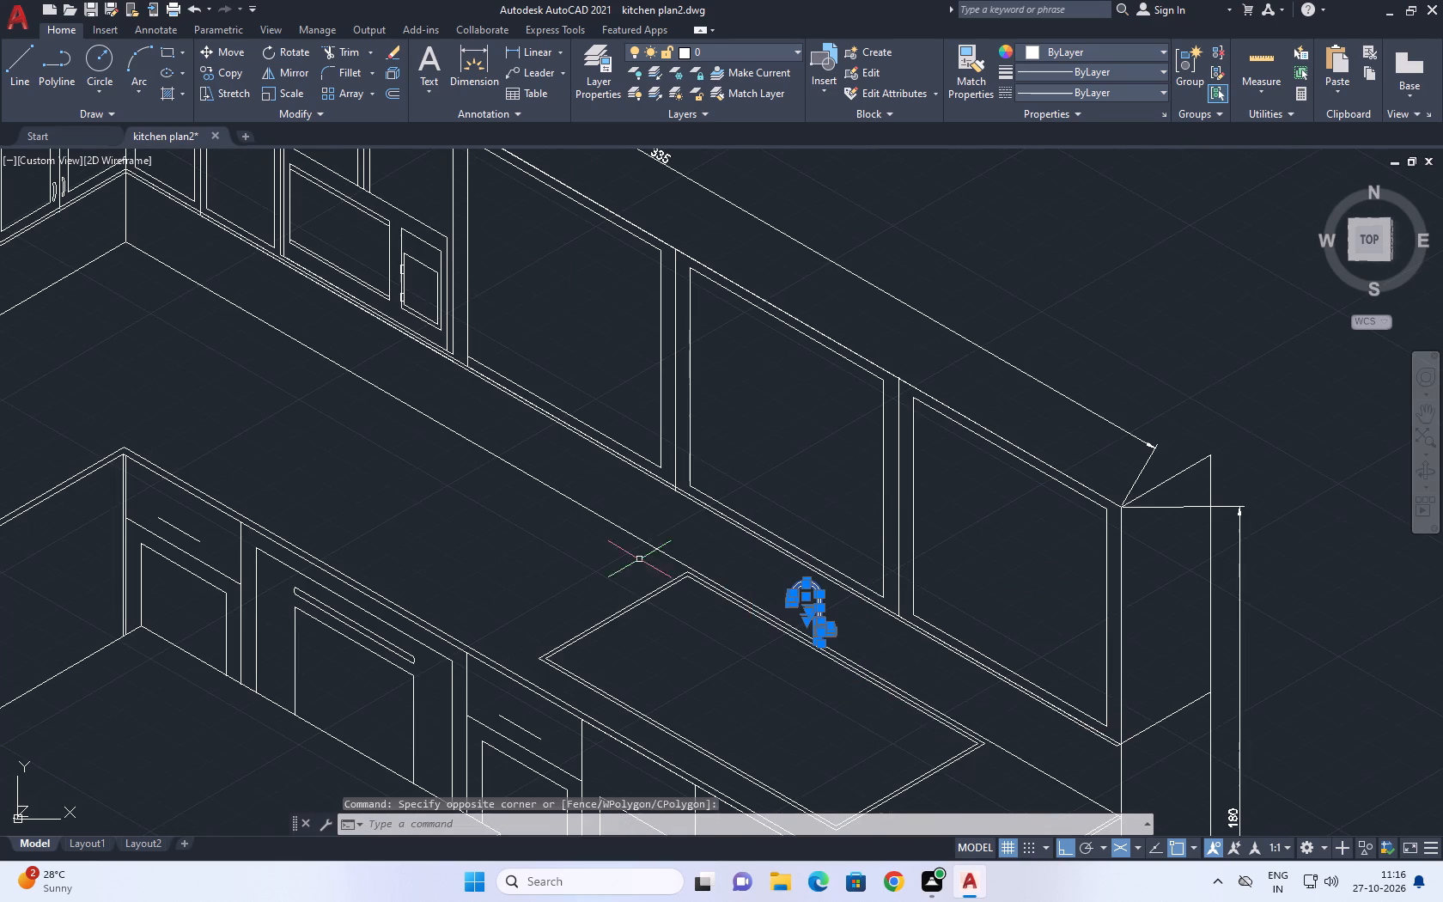
middle_click_drag(642, 499, 647, 484)
left_click(230, 74)
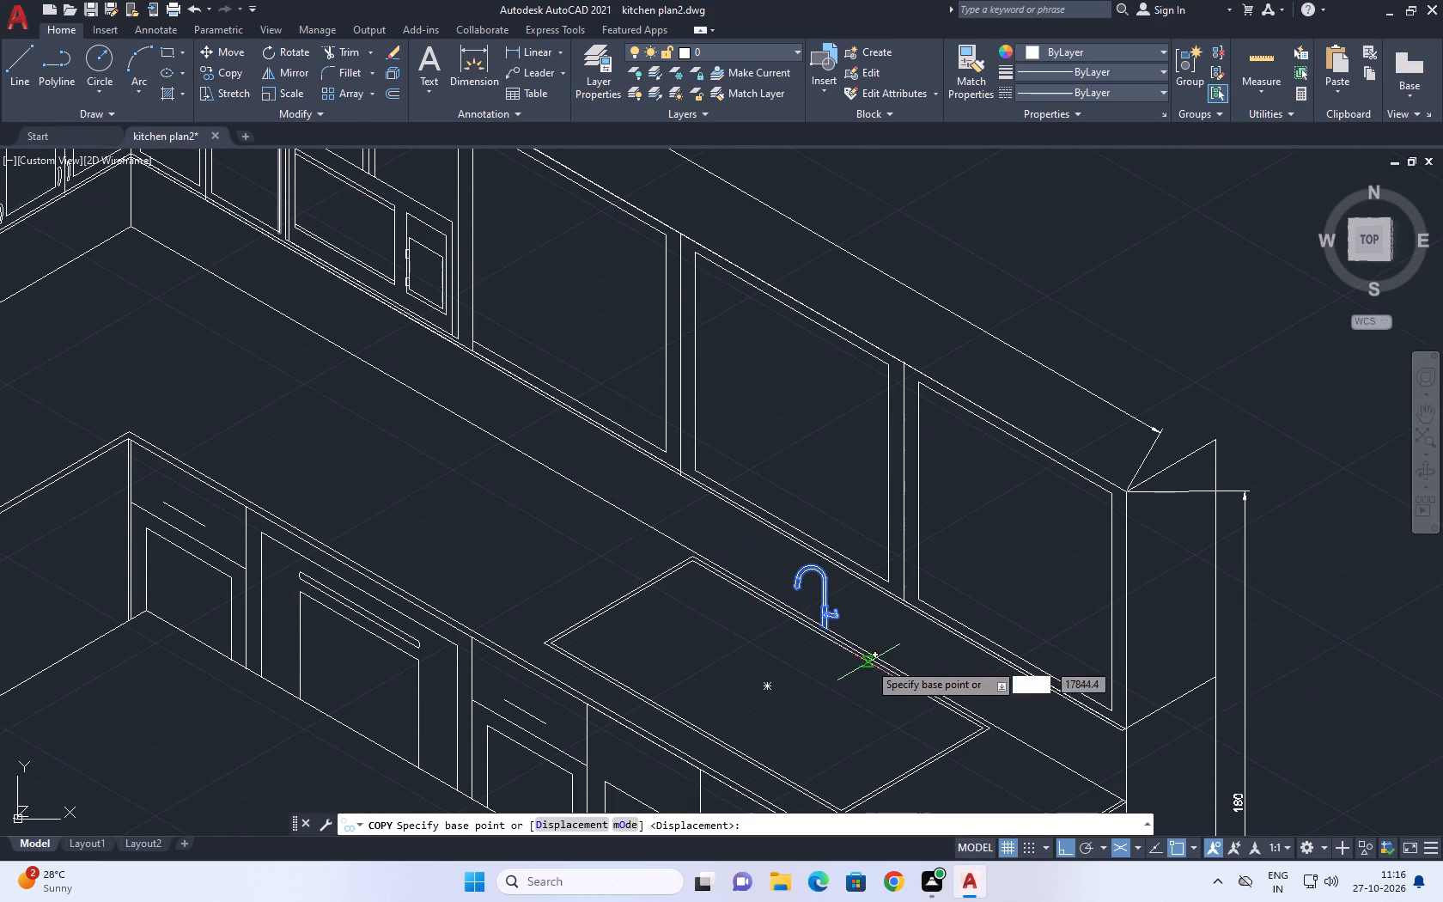
left_click(828, 631)
scroll(898, 460, "down", 4)
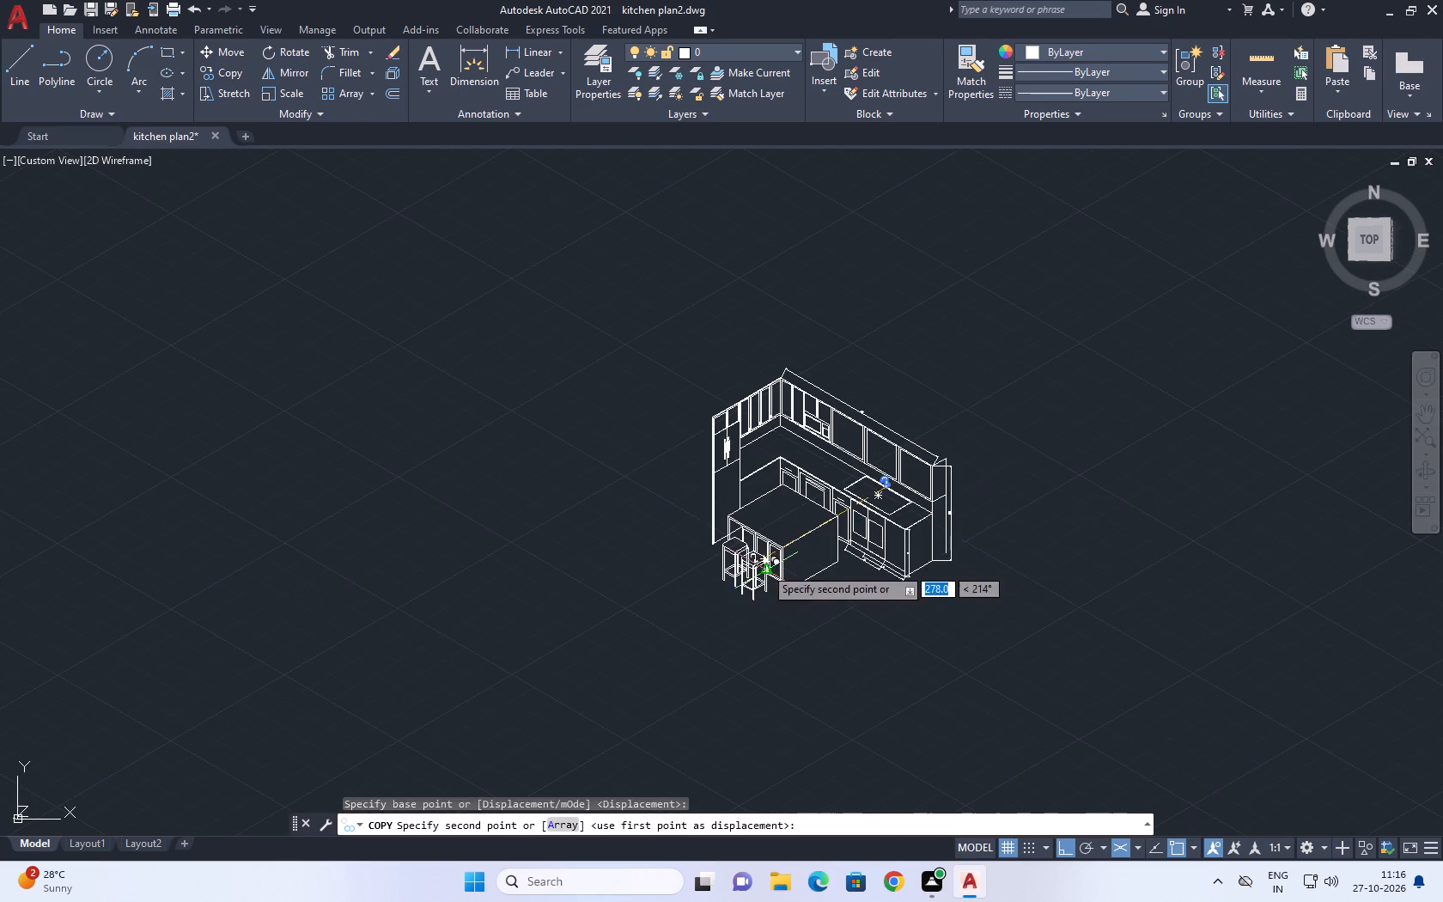
scroll(764, 567, "up", 2)
scroll(729, 582, "down", 5)
middle_click_drag(528, 689, 723, 502)
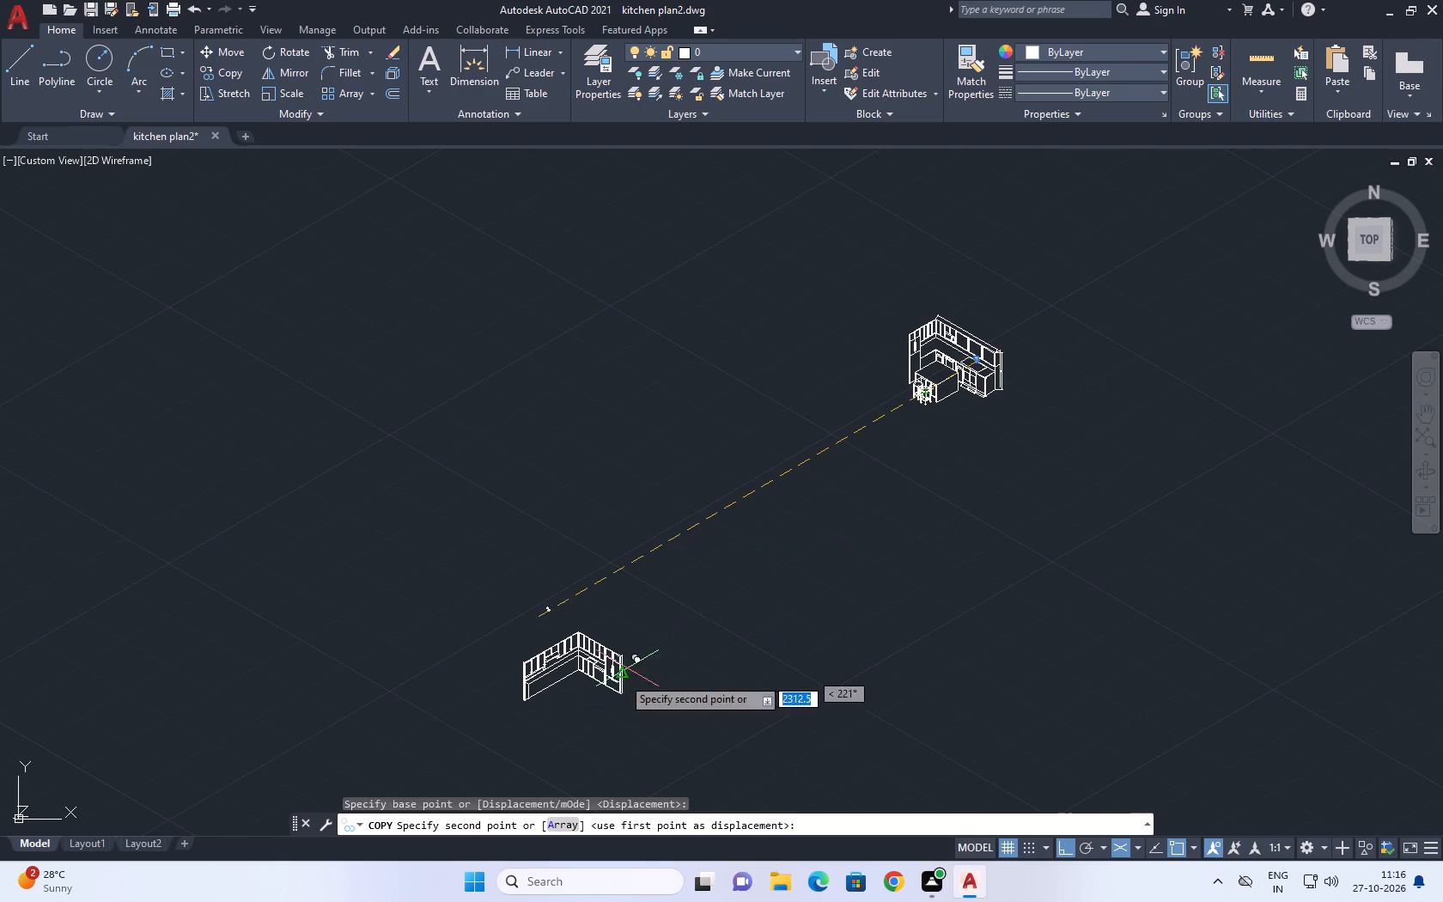
key("F8")
scroll(600, 687, "up", 3)
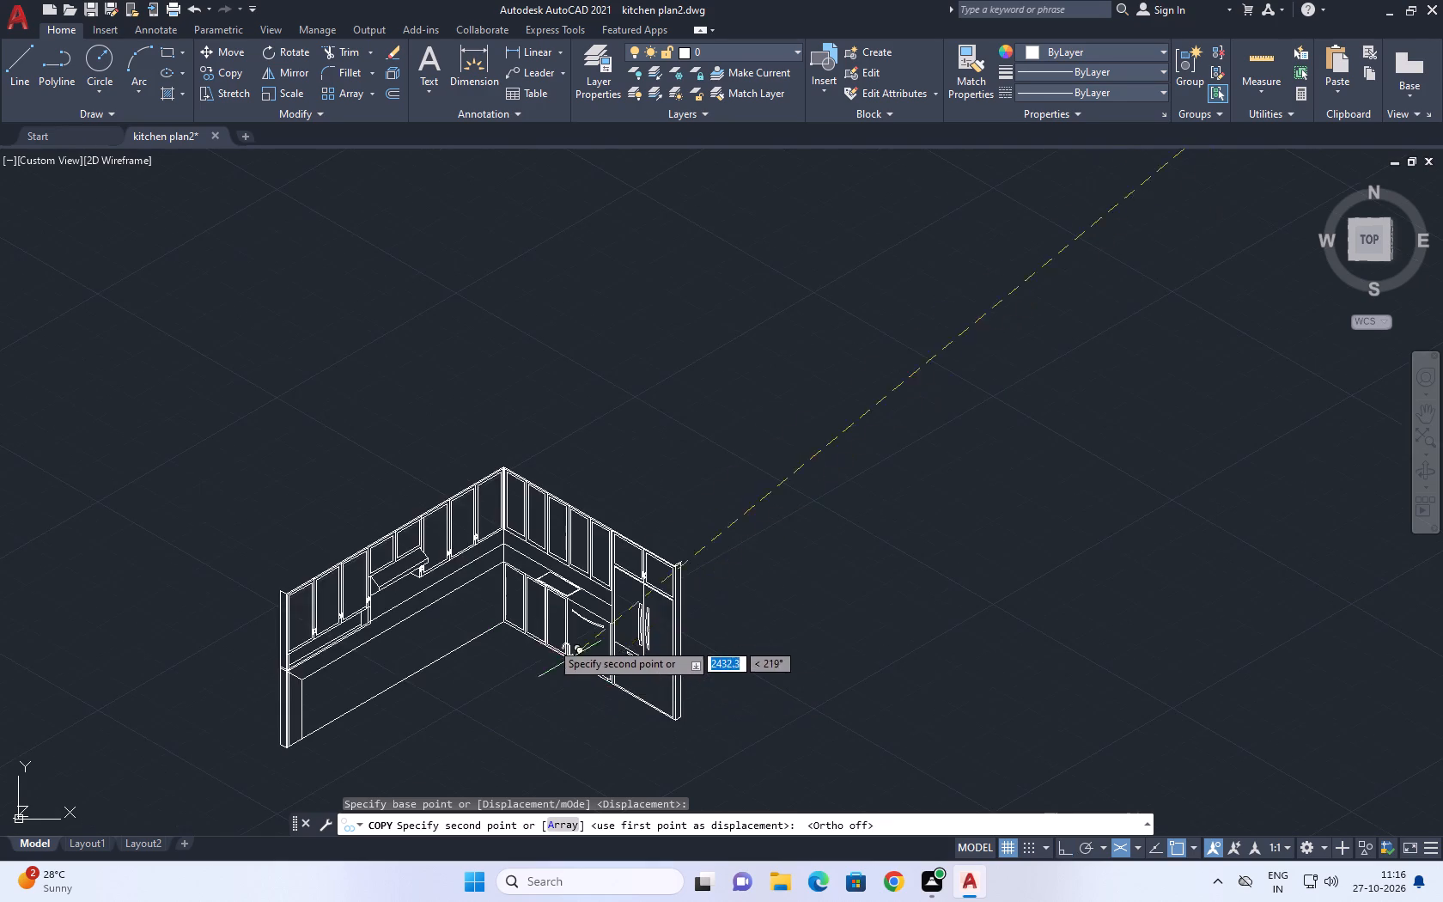
scroll(573, 613, "up", 3)
scroll(571, 503, "up", 5)
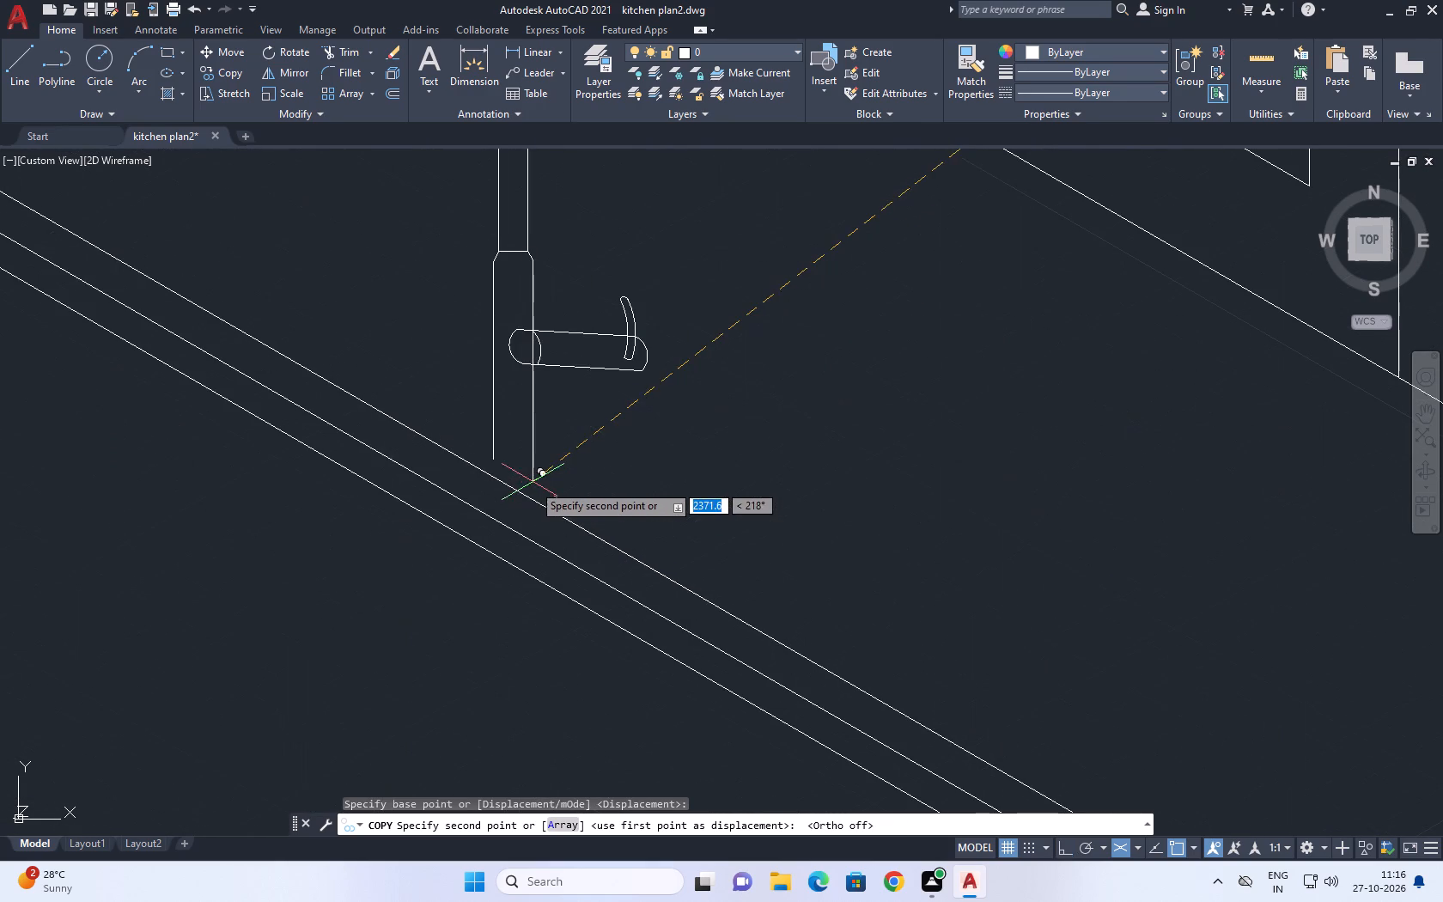
left_click(532, 498)
key("Escape")
Examine how the copied faucet's base meets the sink's back edge and how it sits among the surrounding cabinets.
scroll(705, 472, "down", 4)
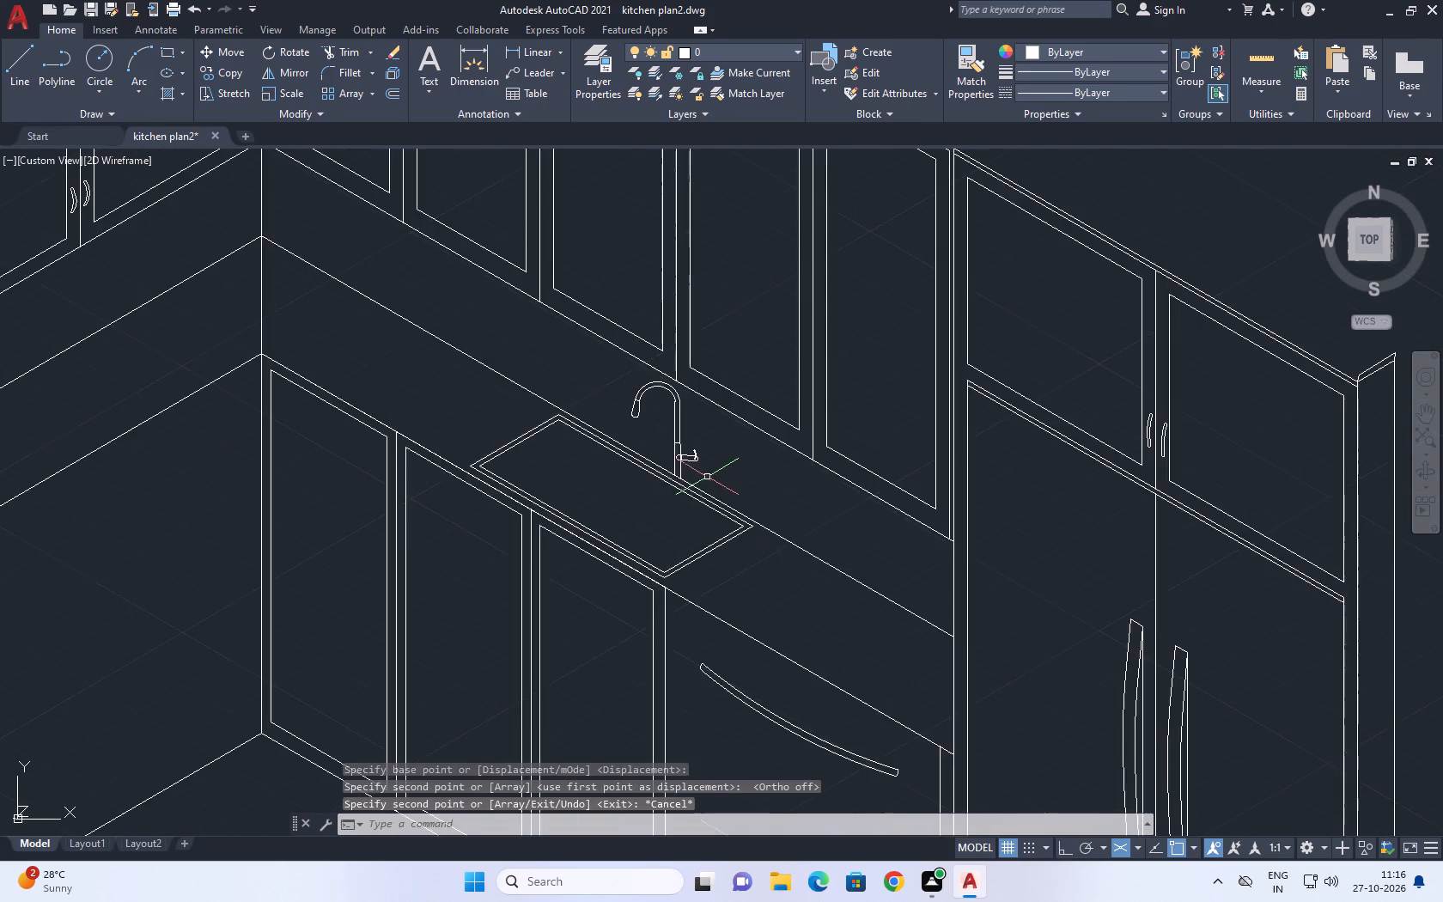
scroll(673, 466, "up", 5)
scroll(691, 582, "up", 3)
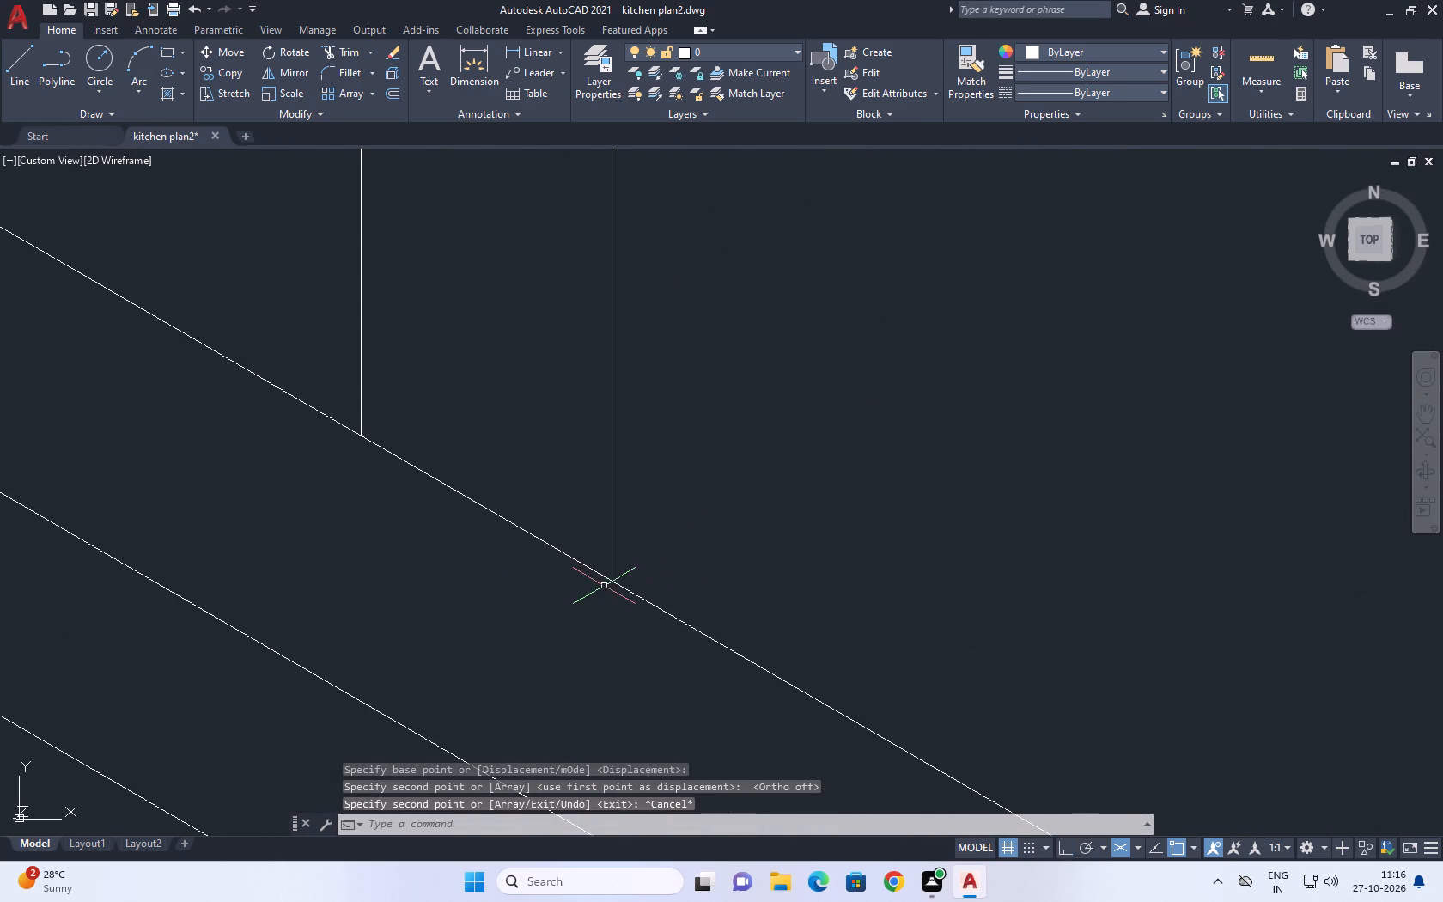
scroll(374, 455, "up", 2)
scroll(389, 443, "down", 9)
middle_click_drag(898, 571, 892, 570)
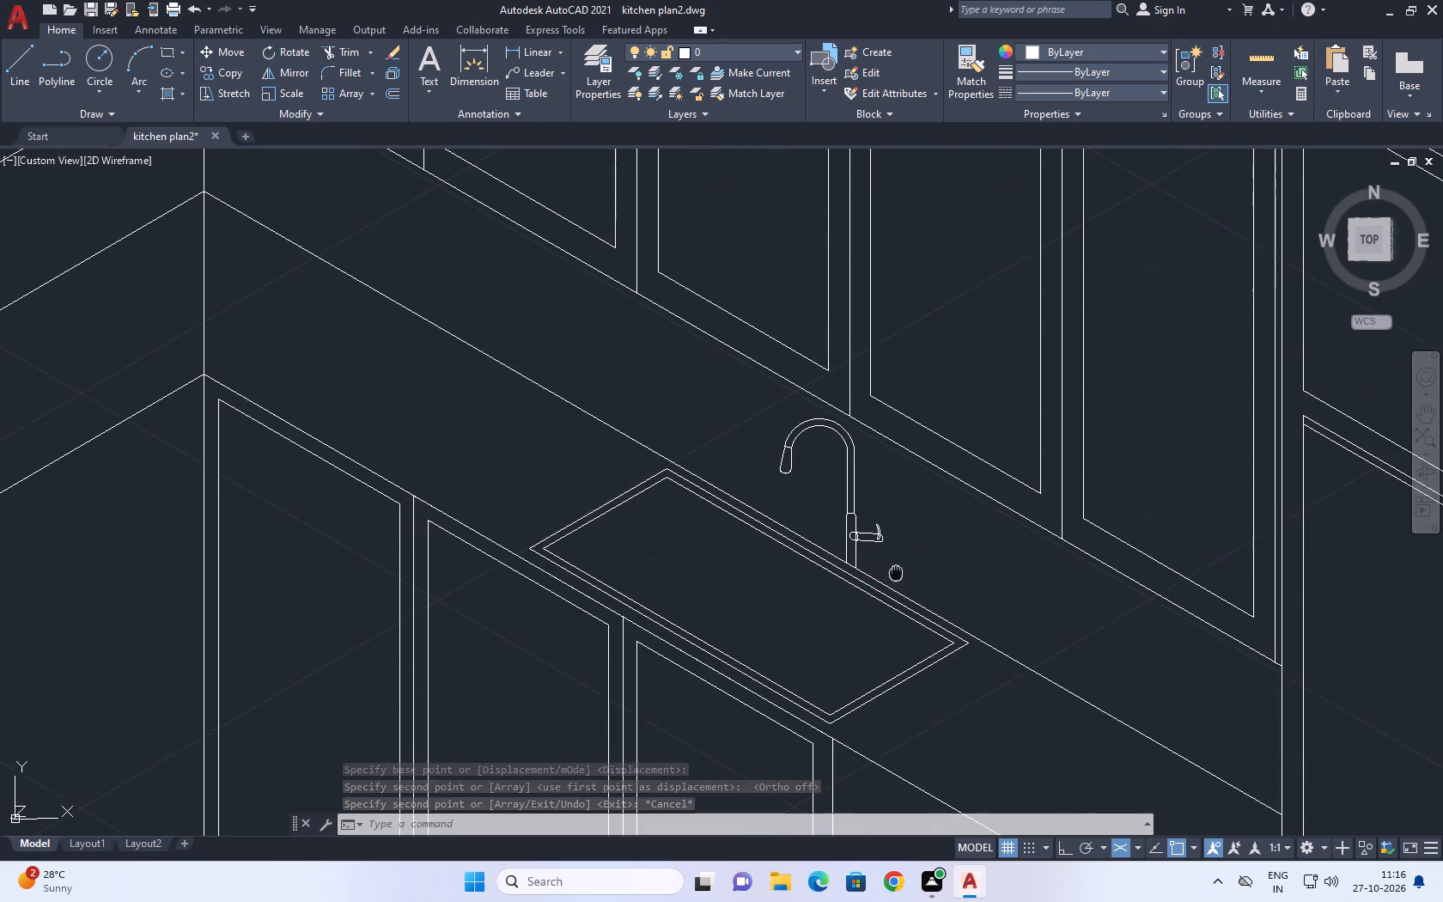
middle_click_drag(892, 570, 846, 557)
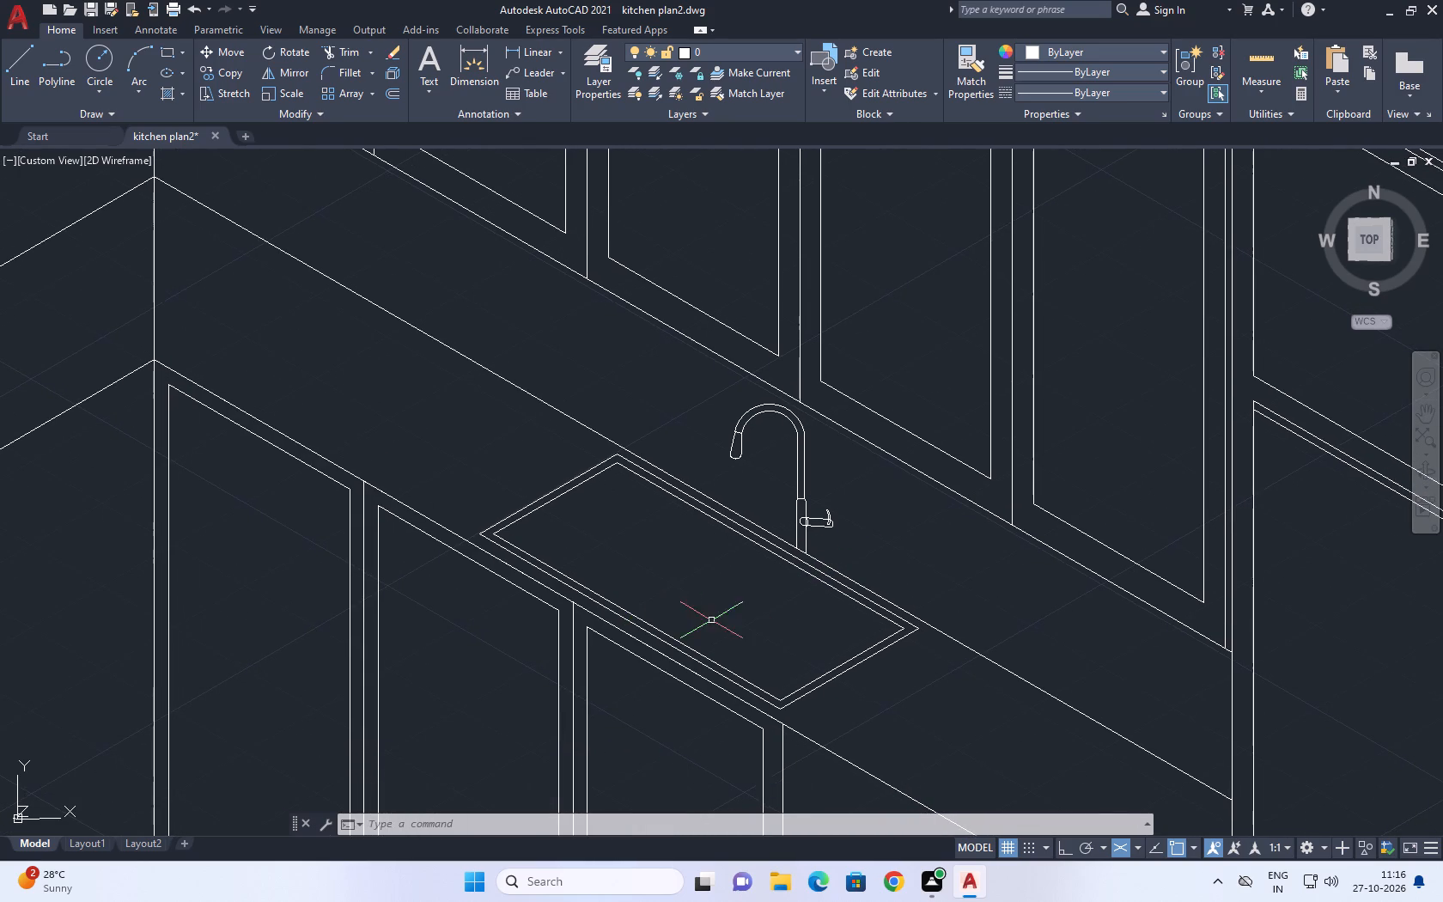
middle_click_drag(738, 613, 803, 657)
scroll(880, 610, "down", 3)
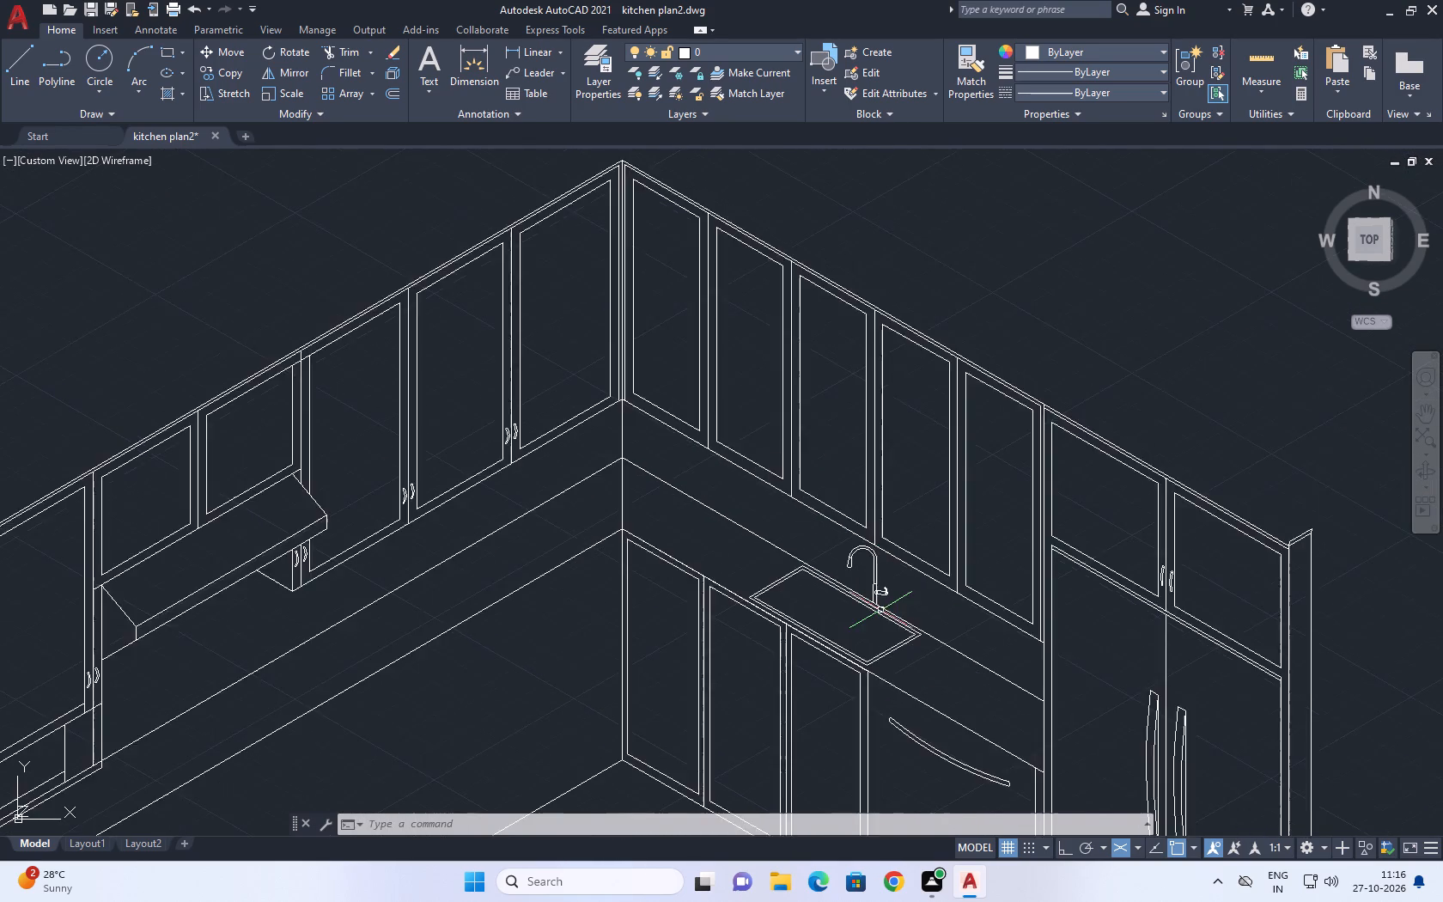
middle_click_drag(829, 633, 809, 630)
scroll(621, 491, "up", 1)
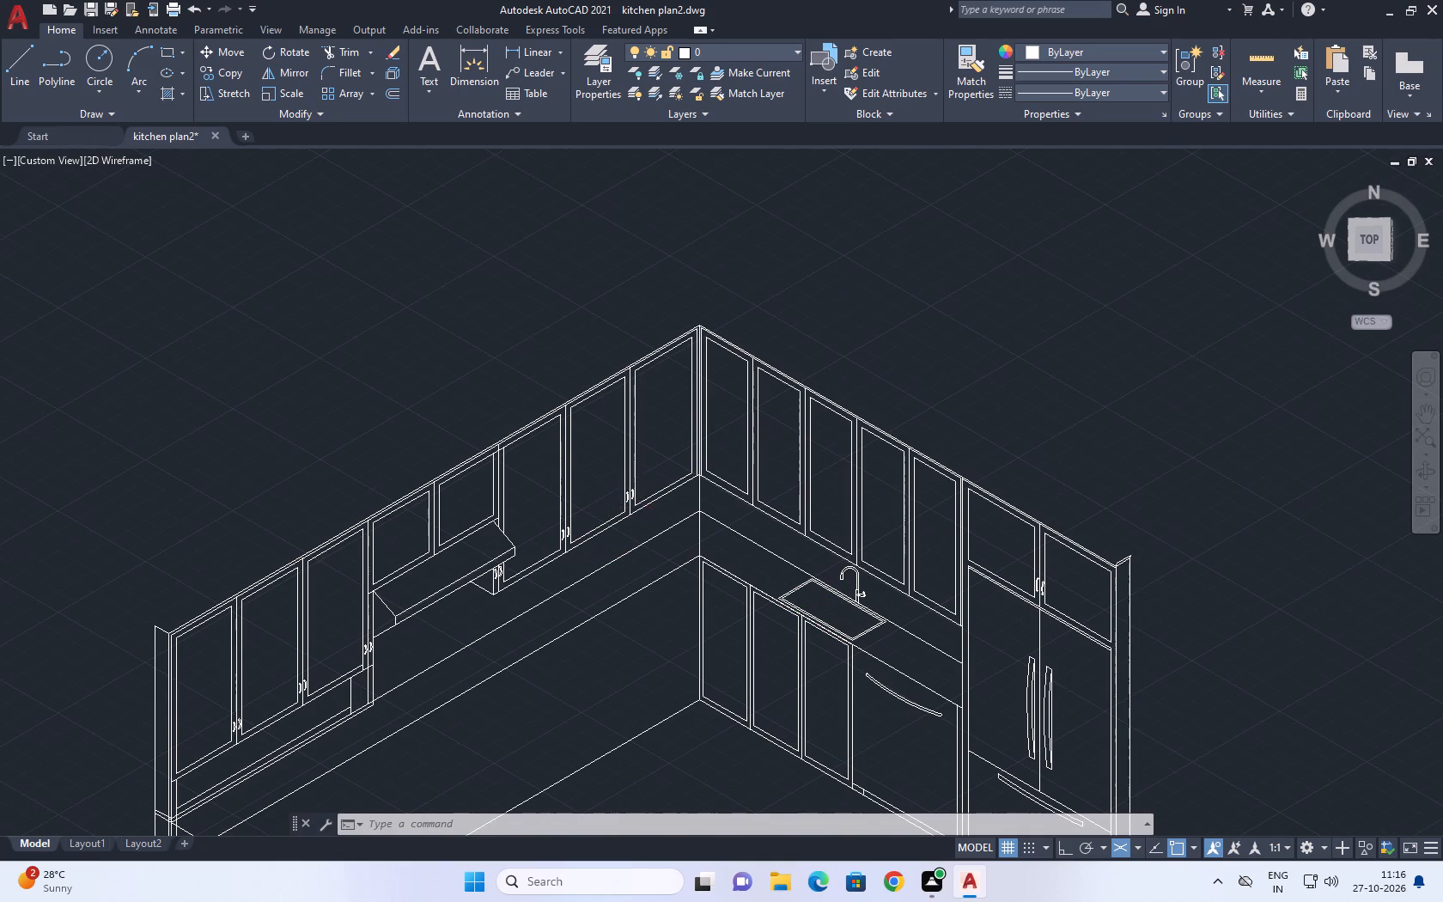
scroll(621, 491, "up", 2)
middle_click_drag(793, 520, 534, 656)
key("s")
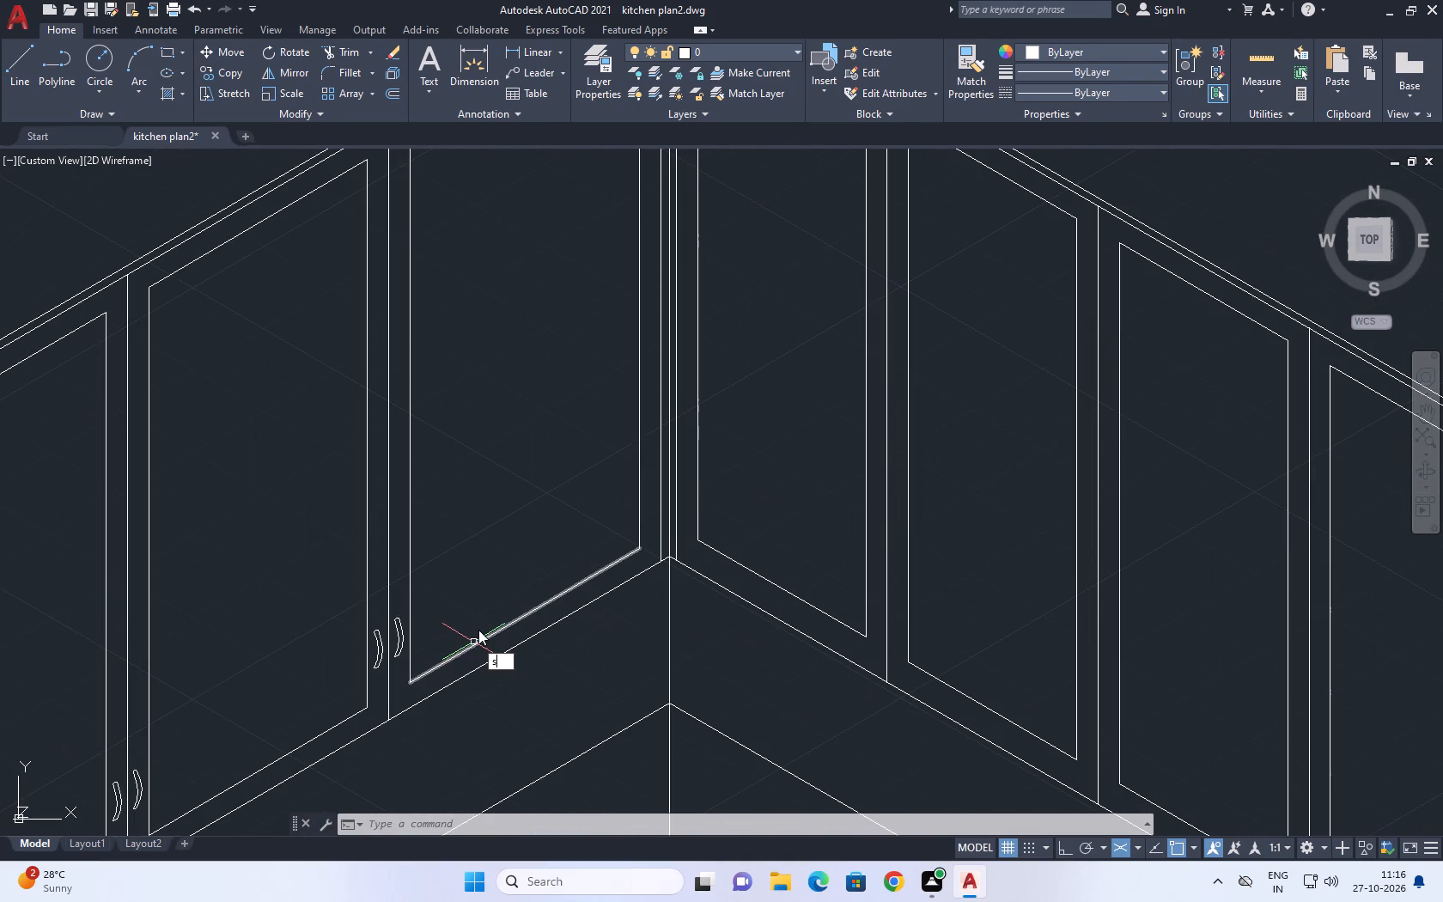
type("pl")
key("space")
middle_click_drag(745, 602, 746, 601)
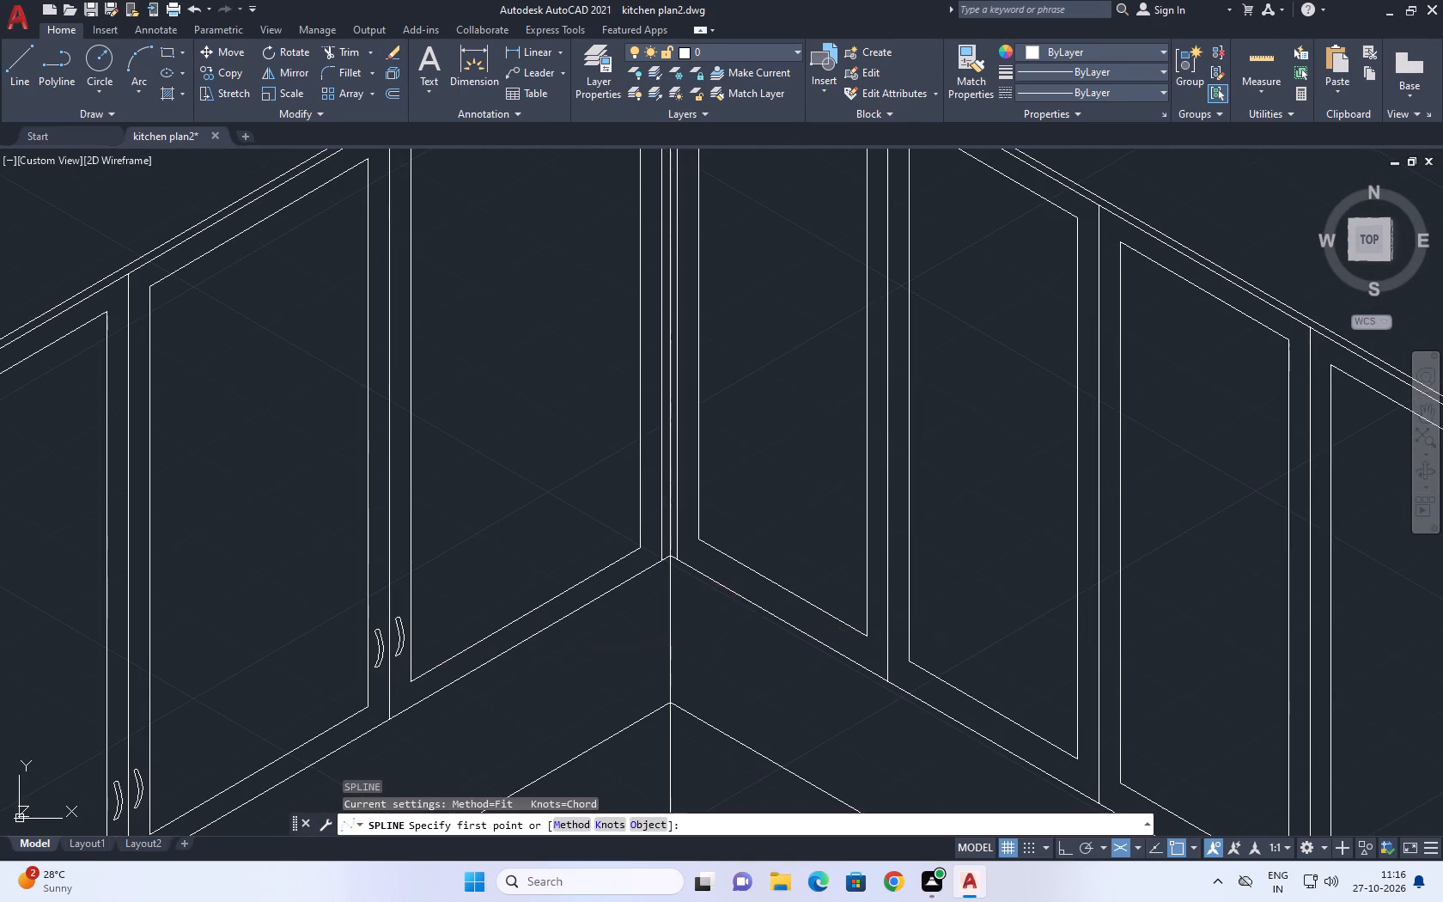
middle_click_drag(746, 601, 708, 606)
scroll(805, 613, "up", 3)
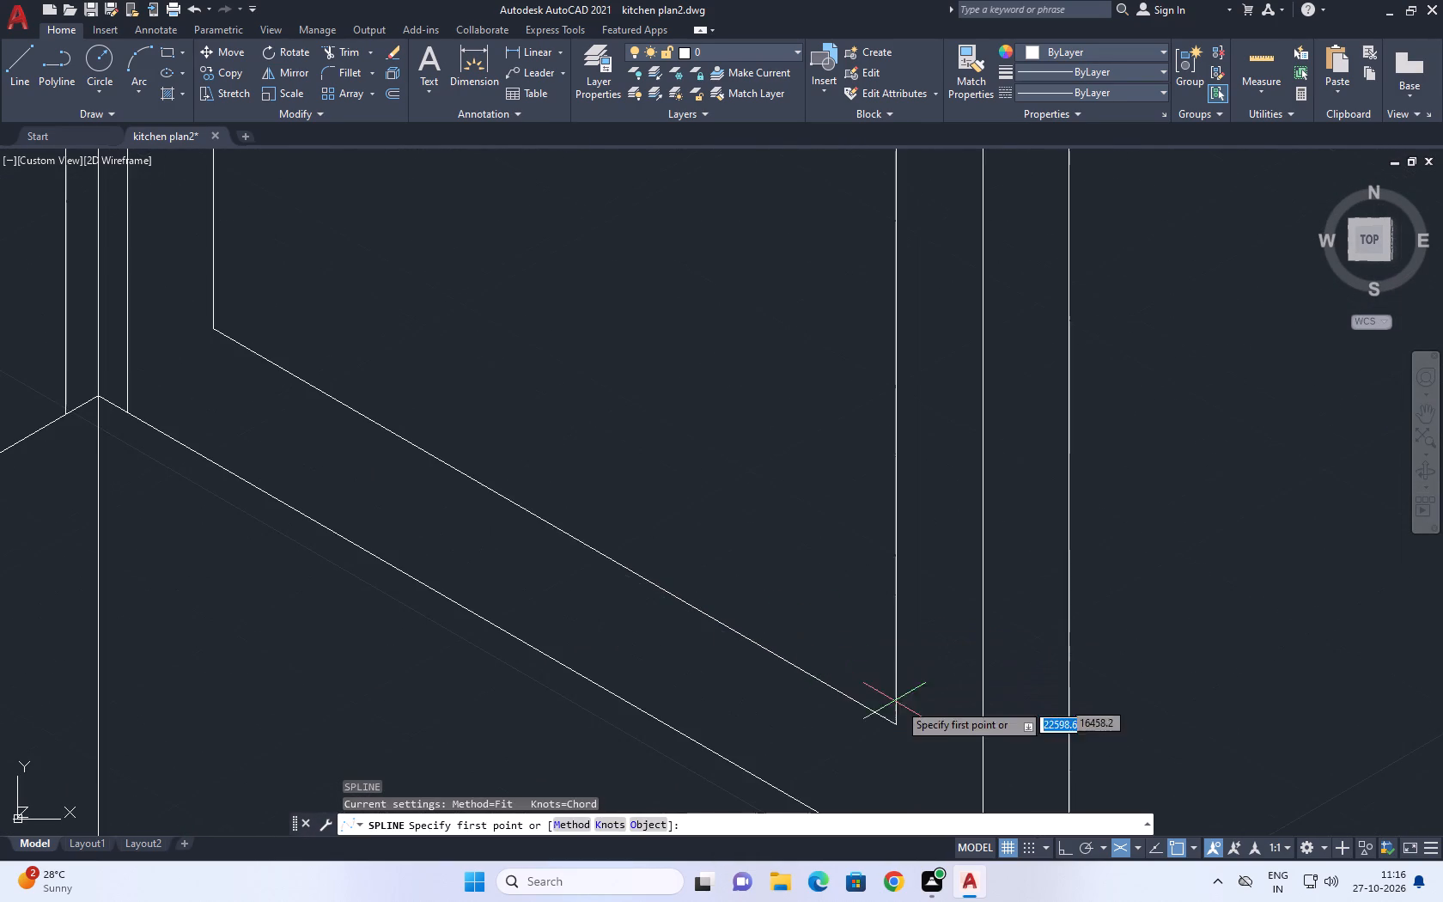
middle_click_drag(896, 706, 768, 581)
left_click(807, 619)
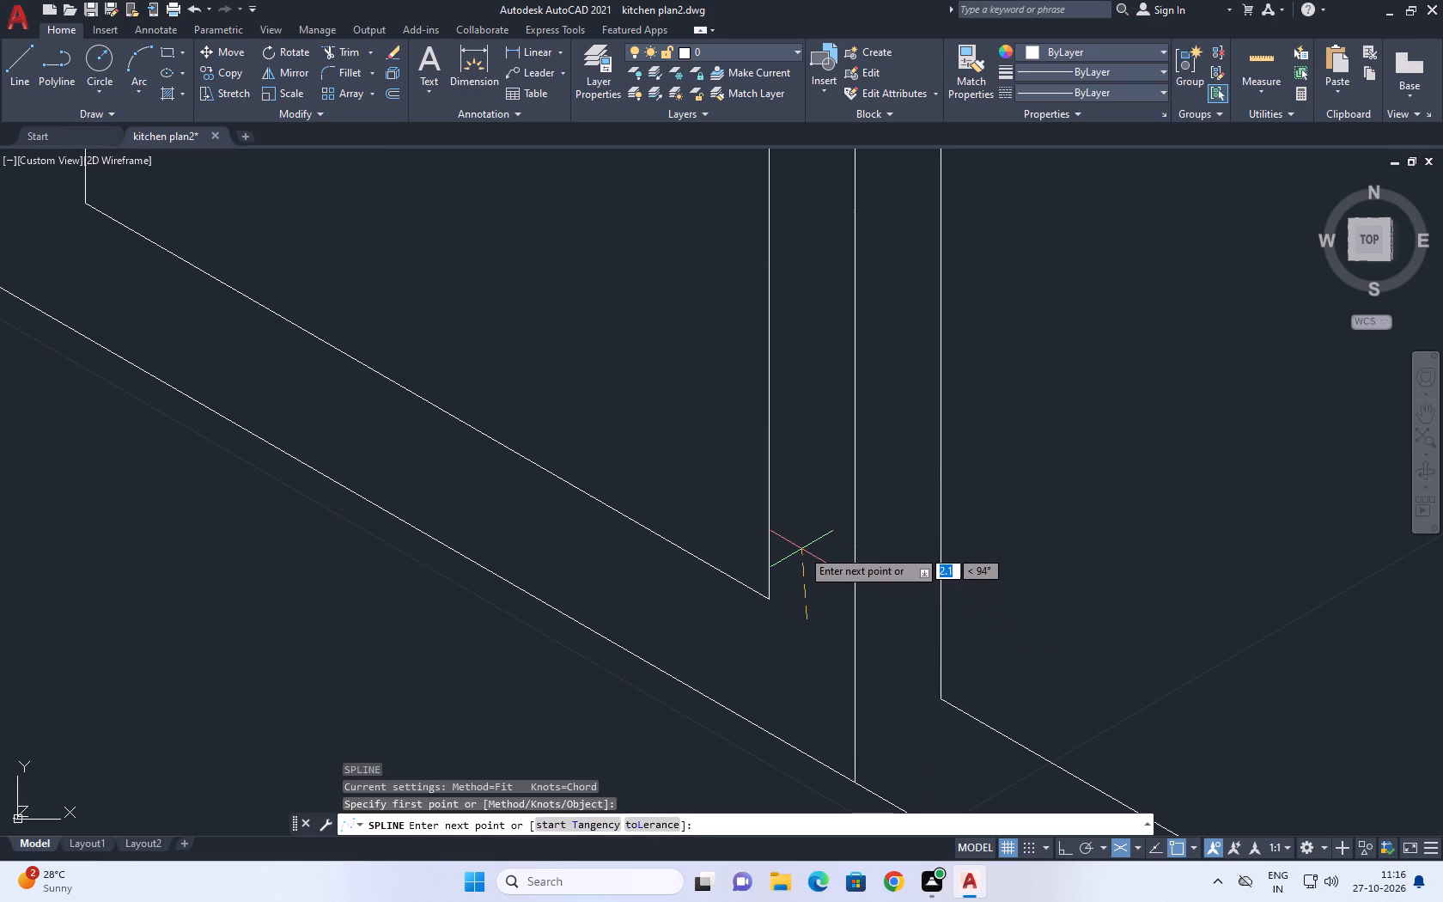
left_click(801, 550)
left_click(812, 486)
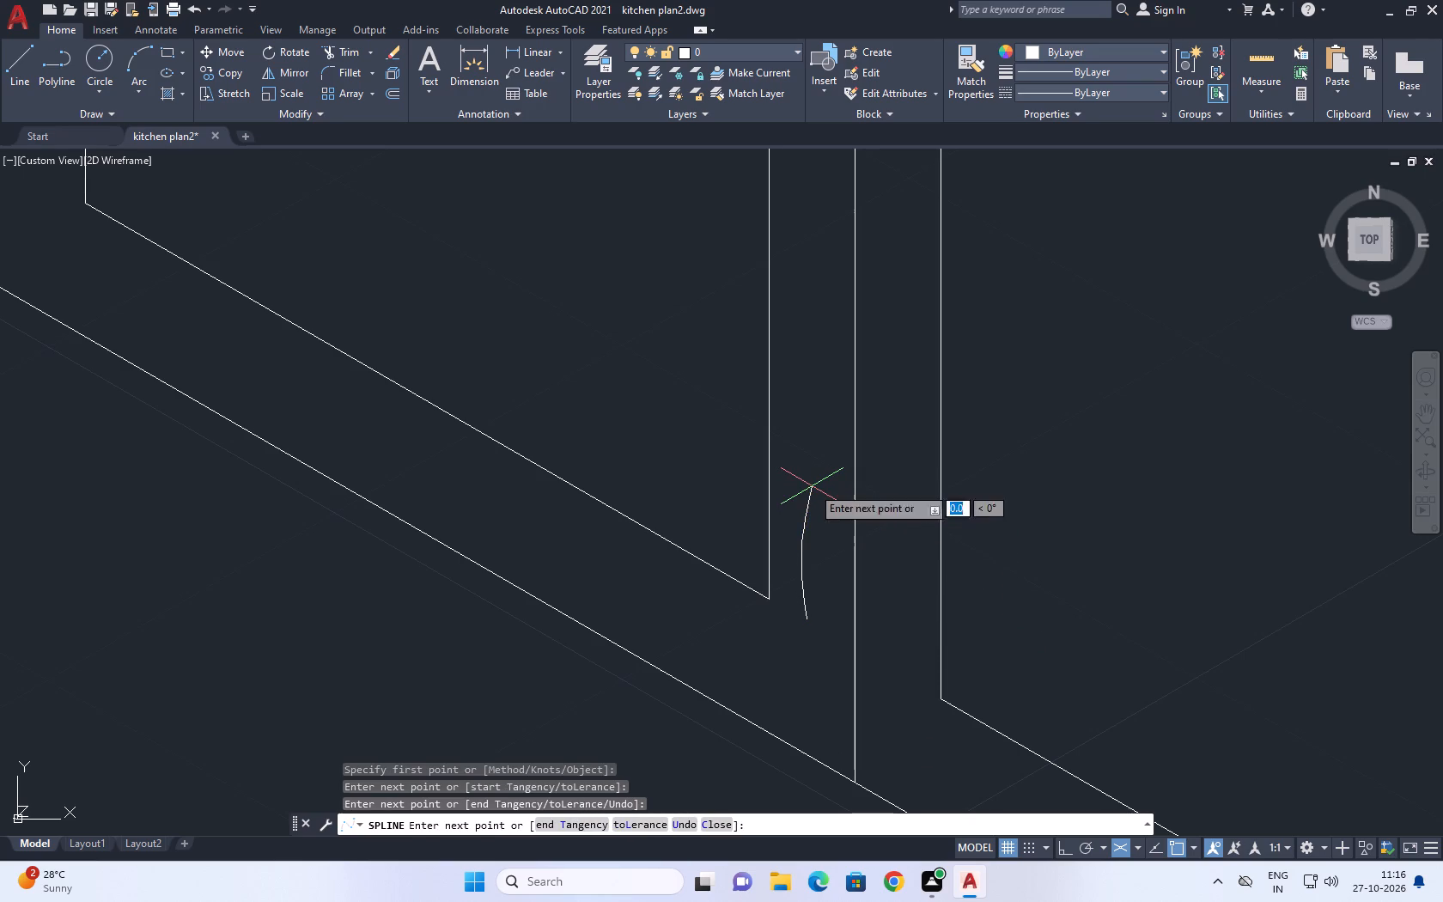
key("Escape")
Draw a near-vertical three-point spline as a handle edge beside the lower corner of the corner-most upper door on the refrigerator wall.
key("space")
left_click(796, 605)
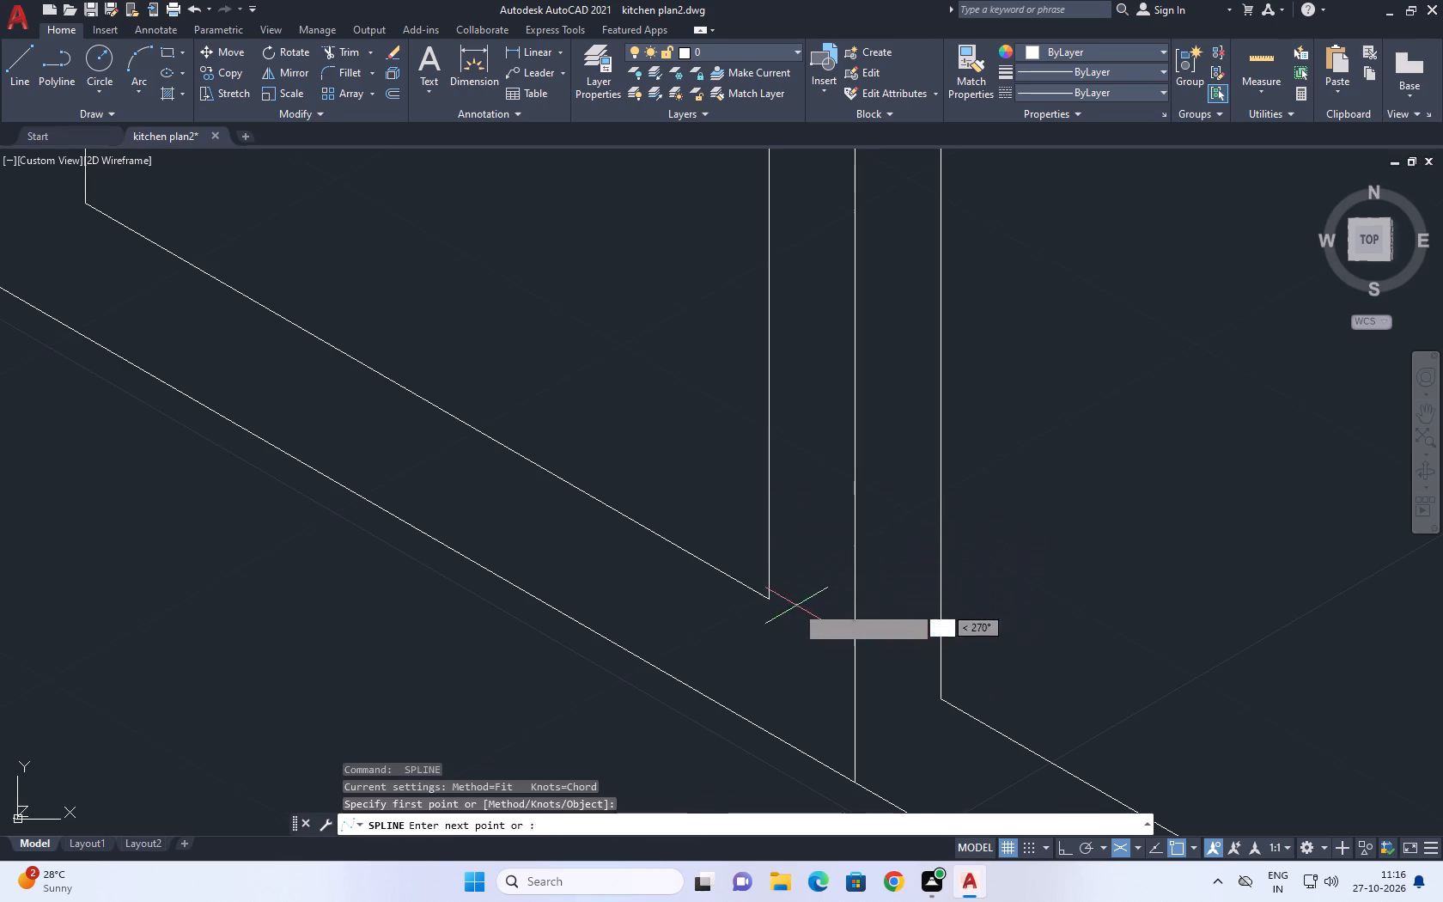
left_click(797, 551)
left_click(810, 491)
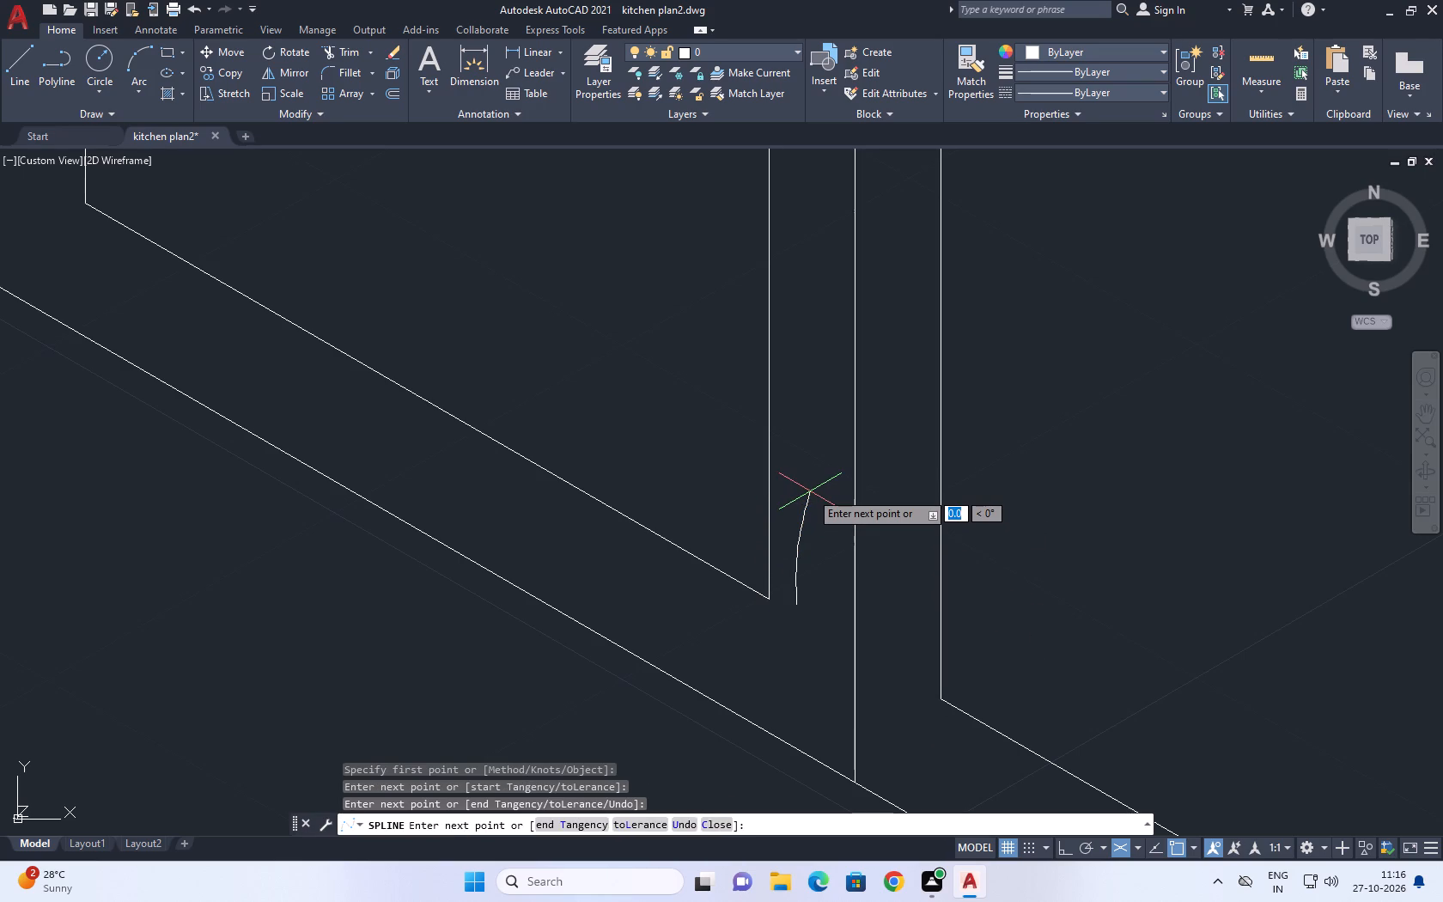
key("space")
Stretch the spline's middle fit point slightly toward the door panel to bow the curve more.
left_click(808, 518)
left_click(799, 512)
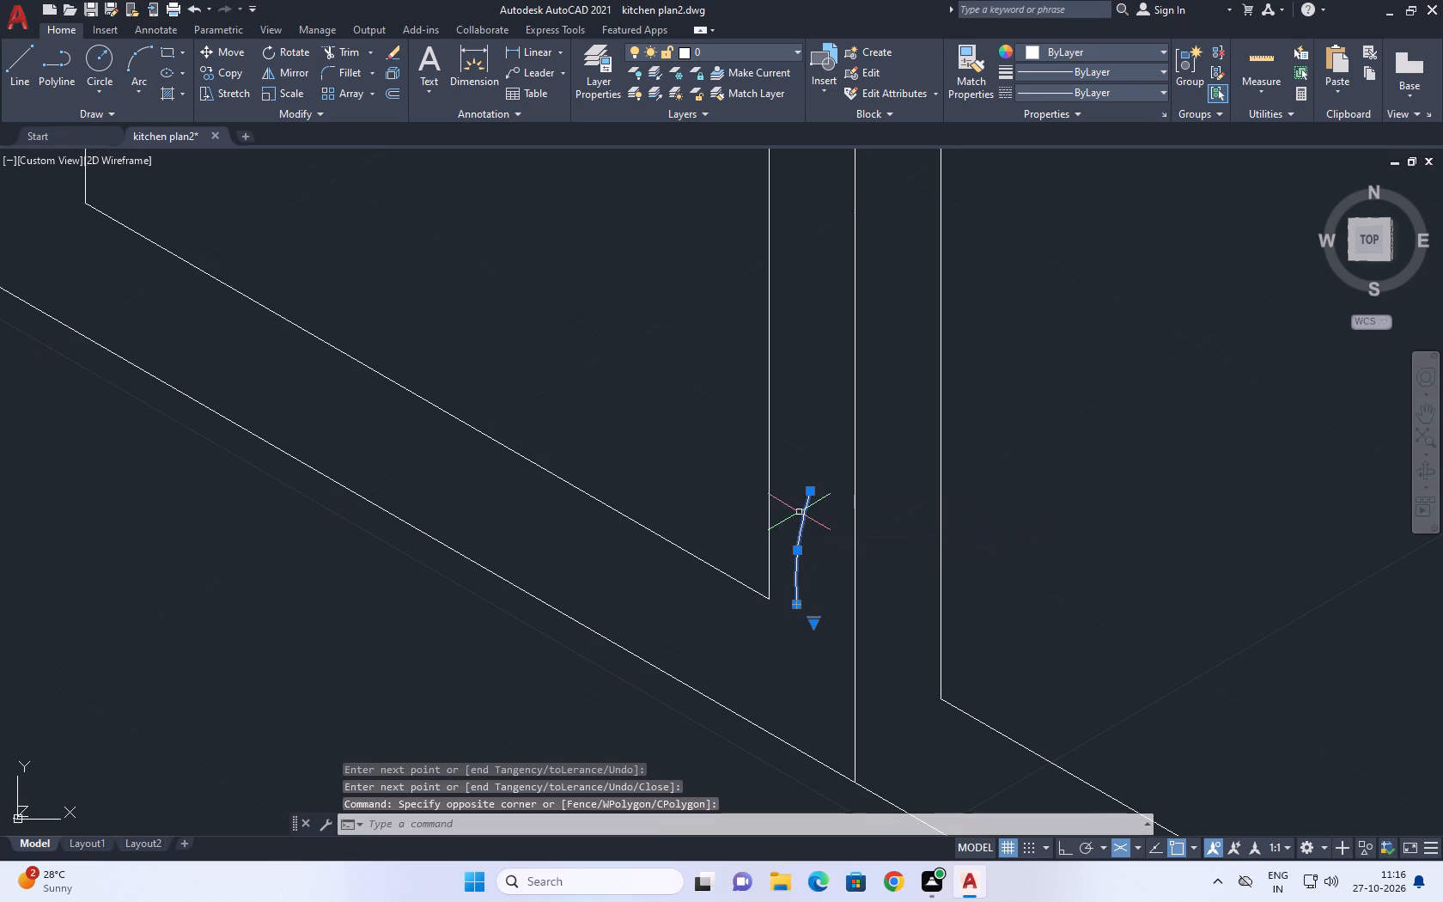
left_click(800, 550)
scroll(793, 545, "up", 2)
left_click(790, 544)
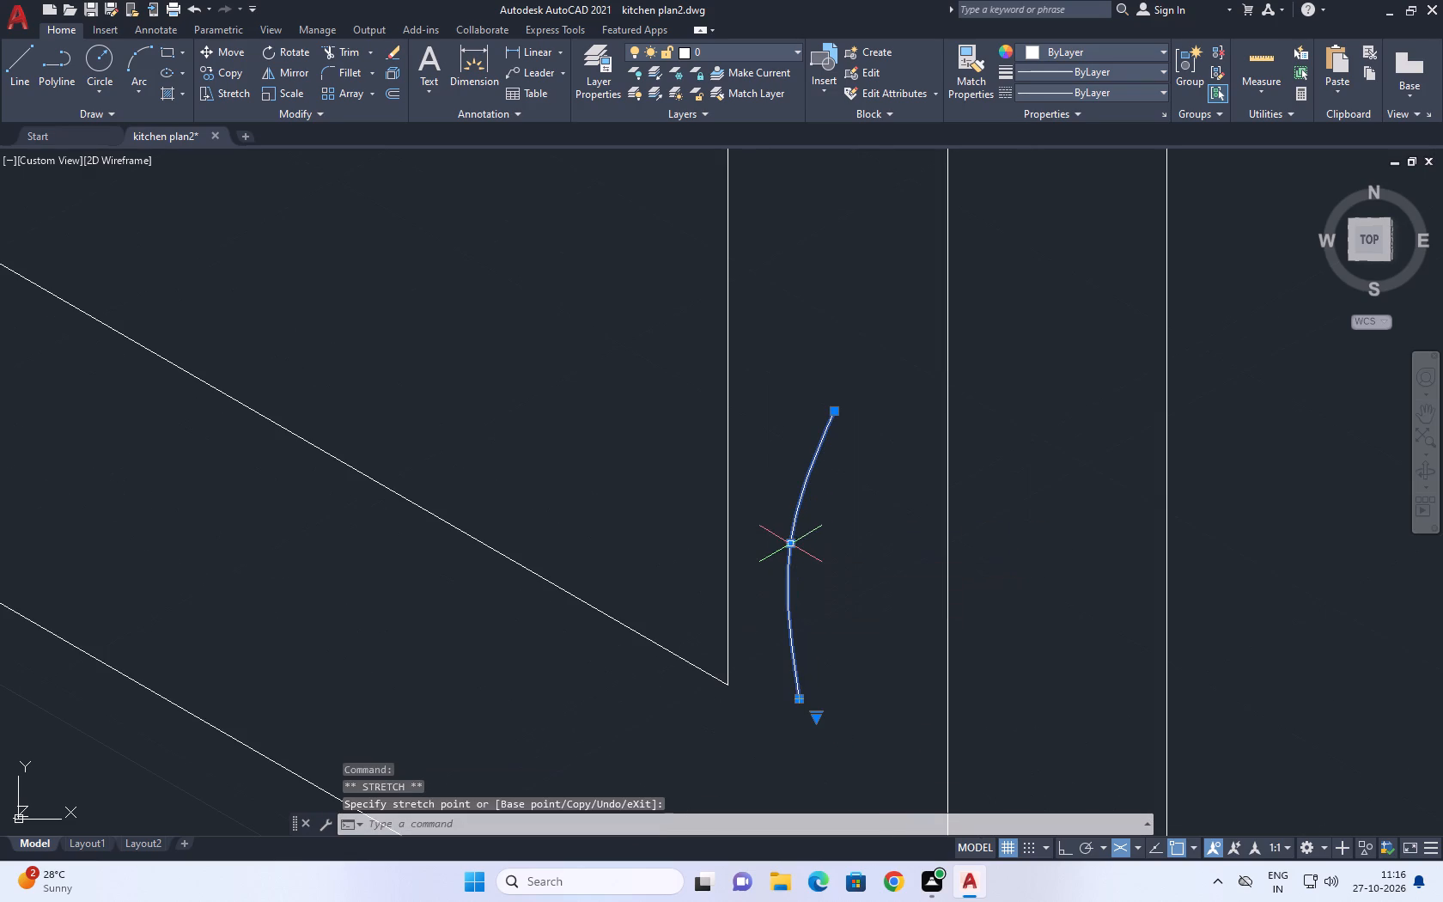
Copy the spline a short distance toward the cabinet divider to form the handle's second edge.
type("co")
key("space")
left_click(795, 552)
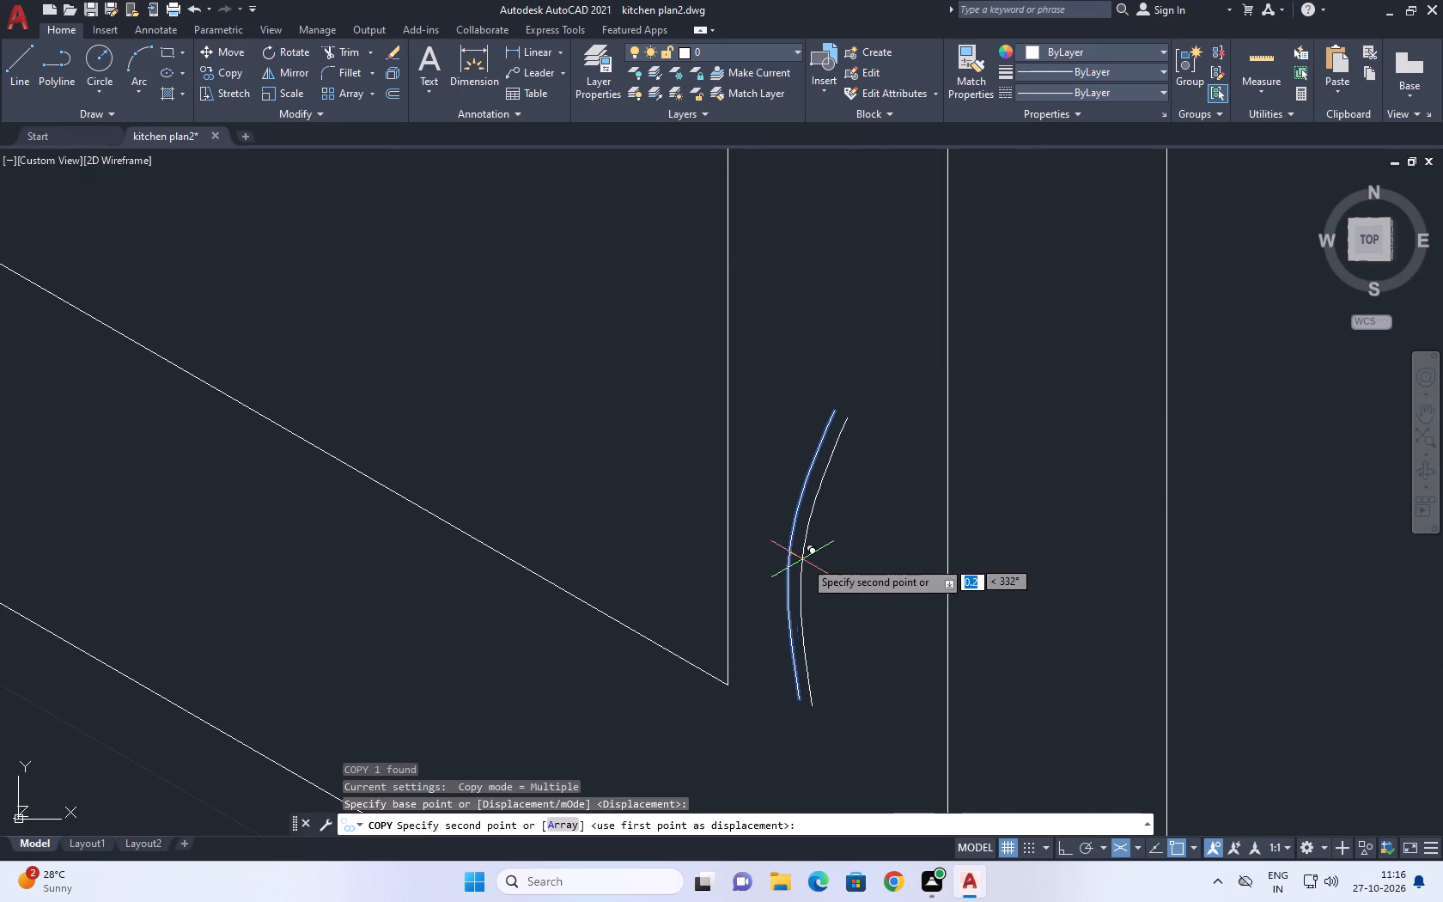
left_click(810, 563)
key("Escape")
Join the upper ends of the two handle curves with a rounded three-point arc.
key("a")
key("space")
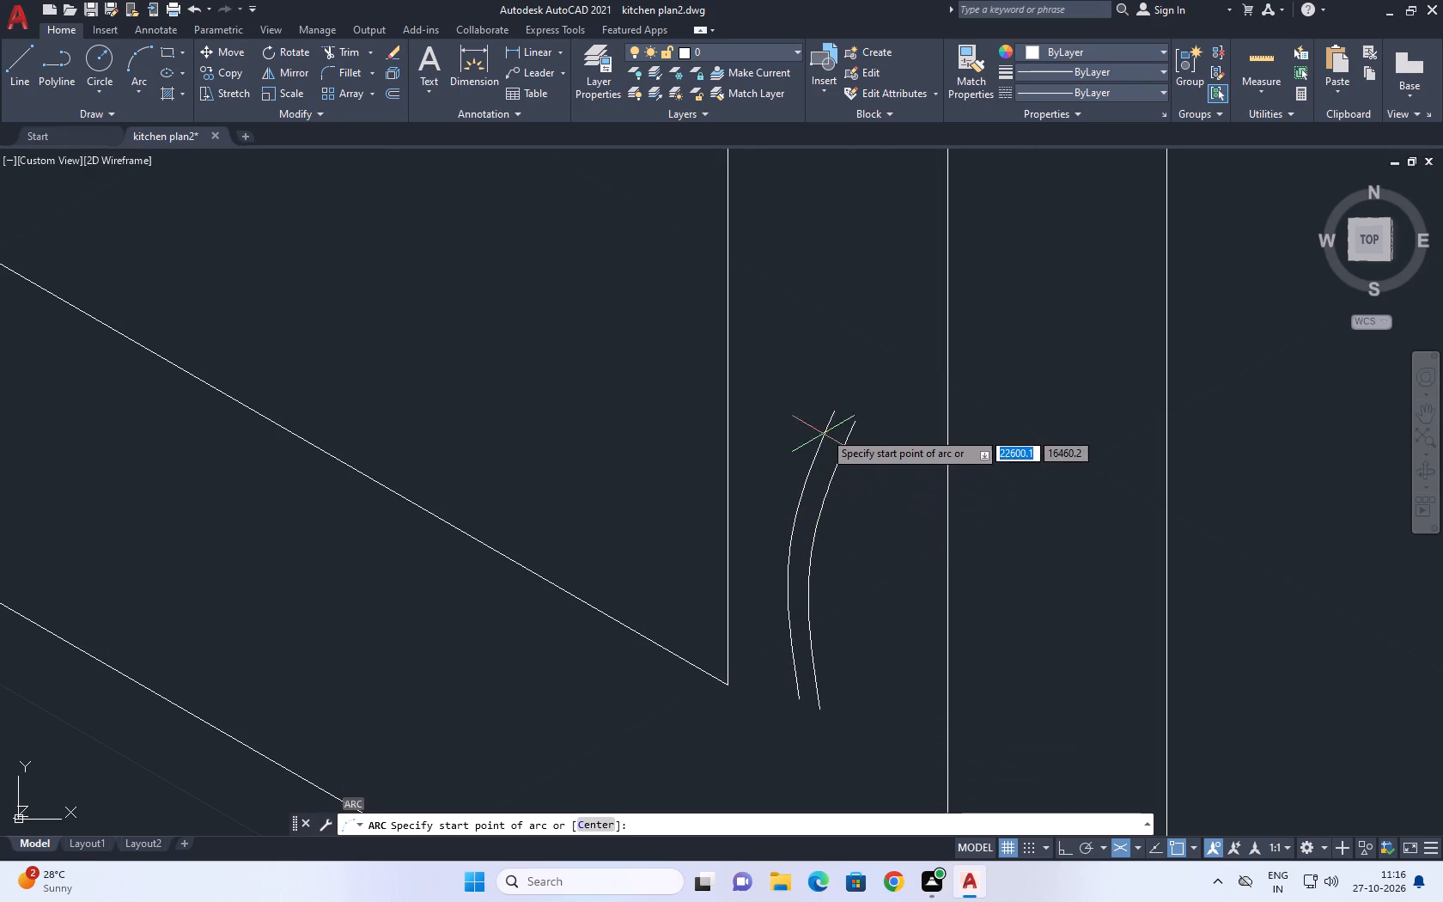
scroll(824, 429, "up", 3)
left_click(859, 362)
left_click(934, 337)
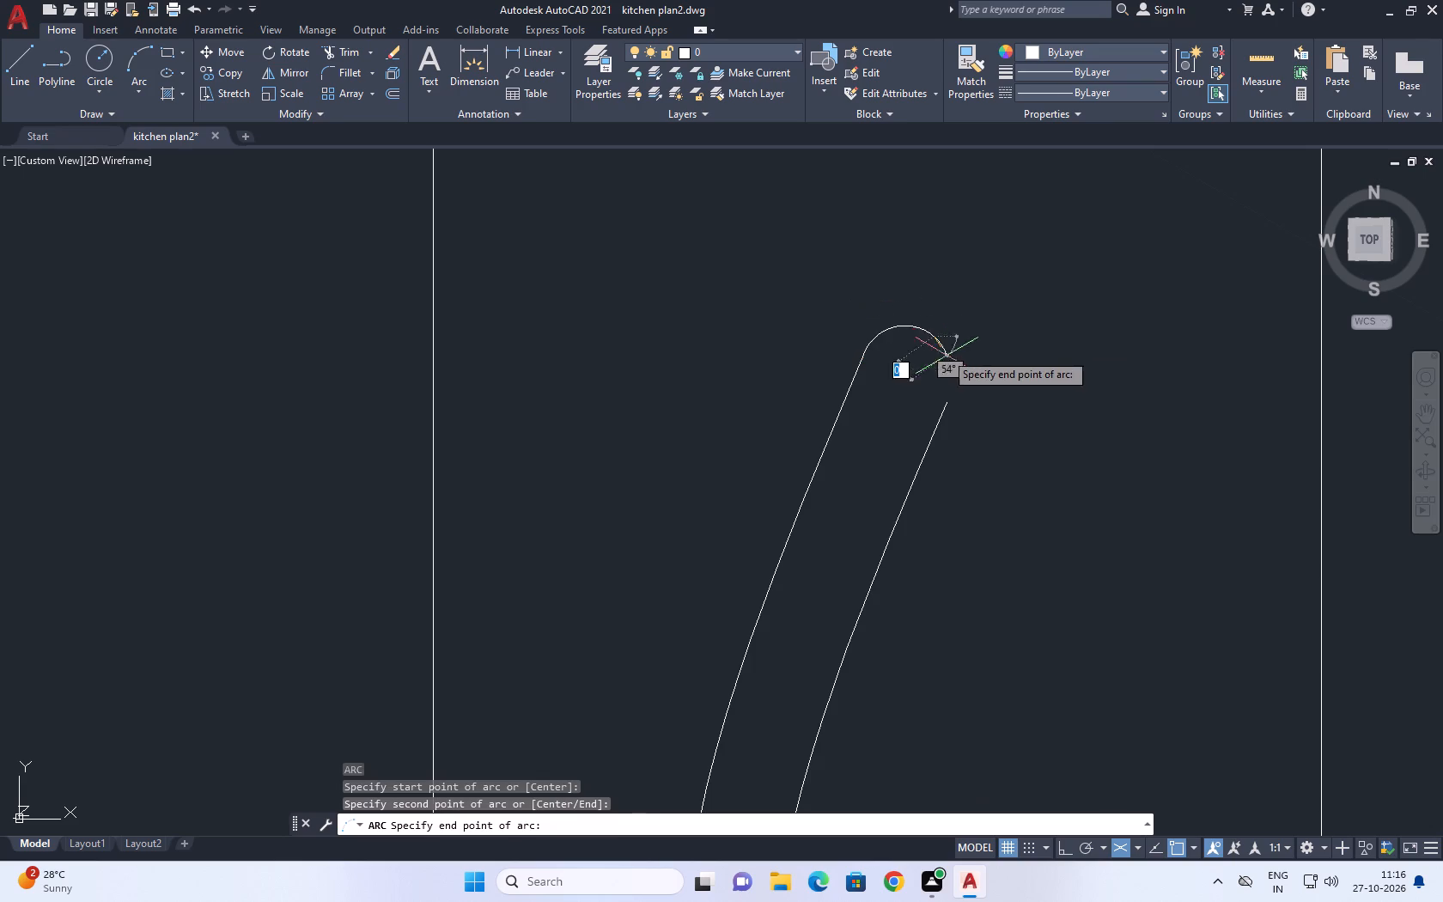
left_click(944, 403)
scroll(915, 363, "down", 4)
Join the lower ends of the two handle curves with a rounded three-point arc.
key("space")
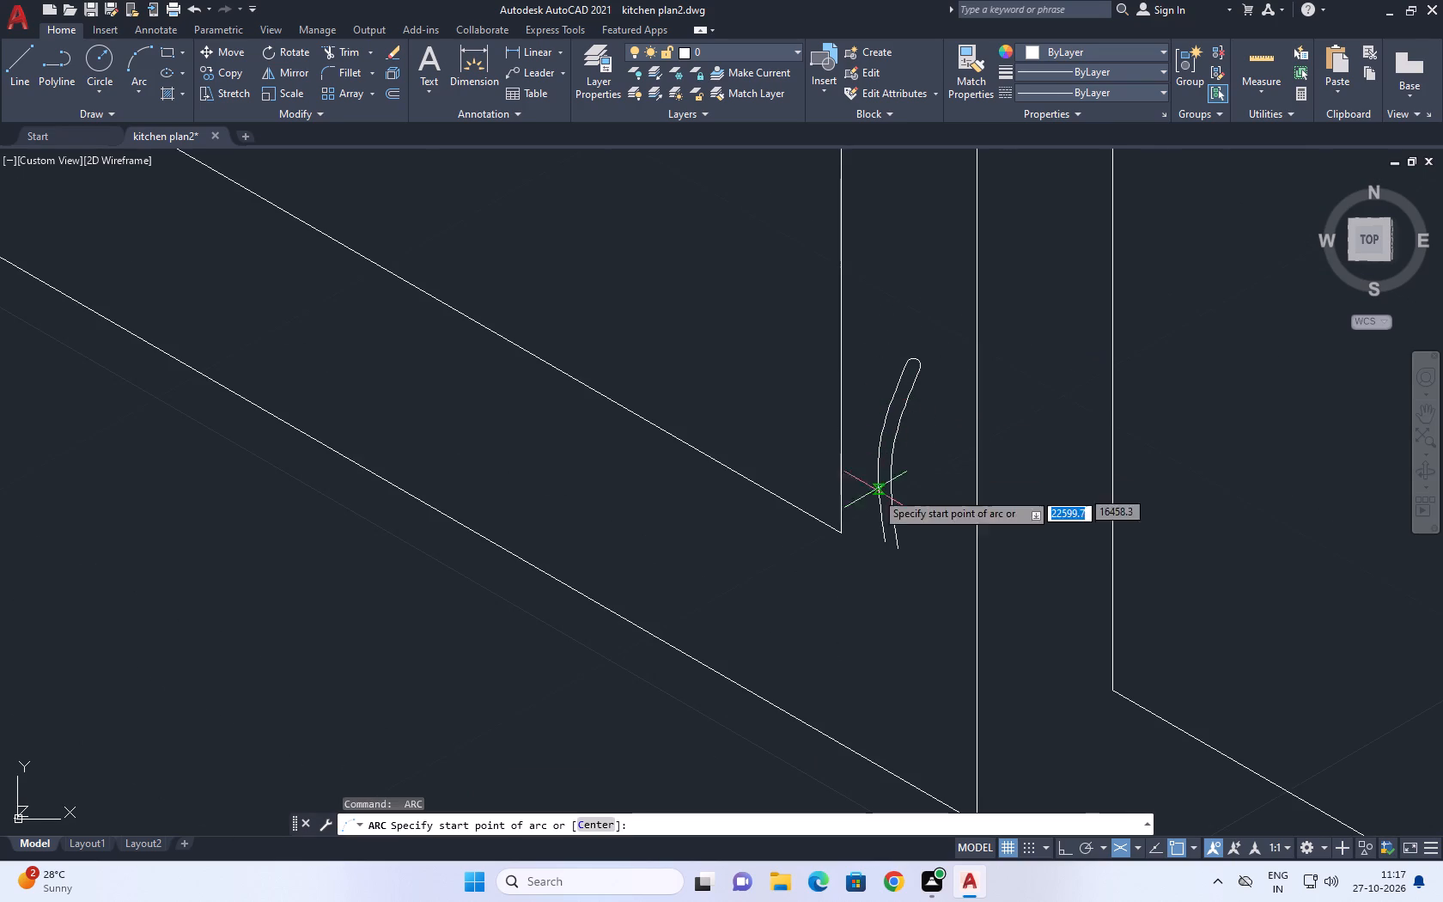
scroll(878, 540, "up", 2)
left_click(891, 544)
left_click(904, 567)
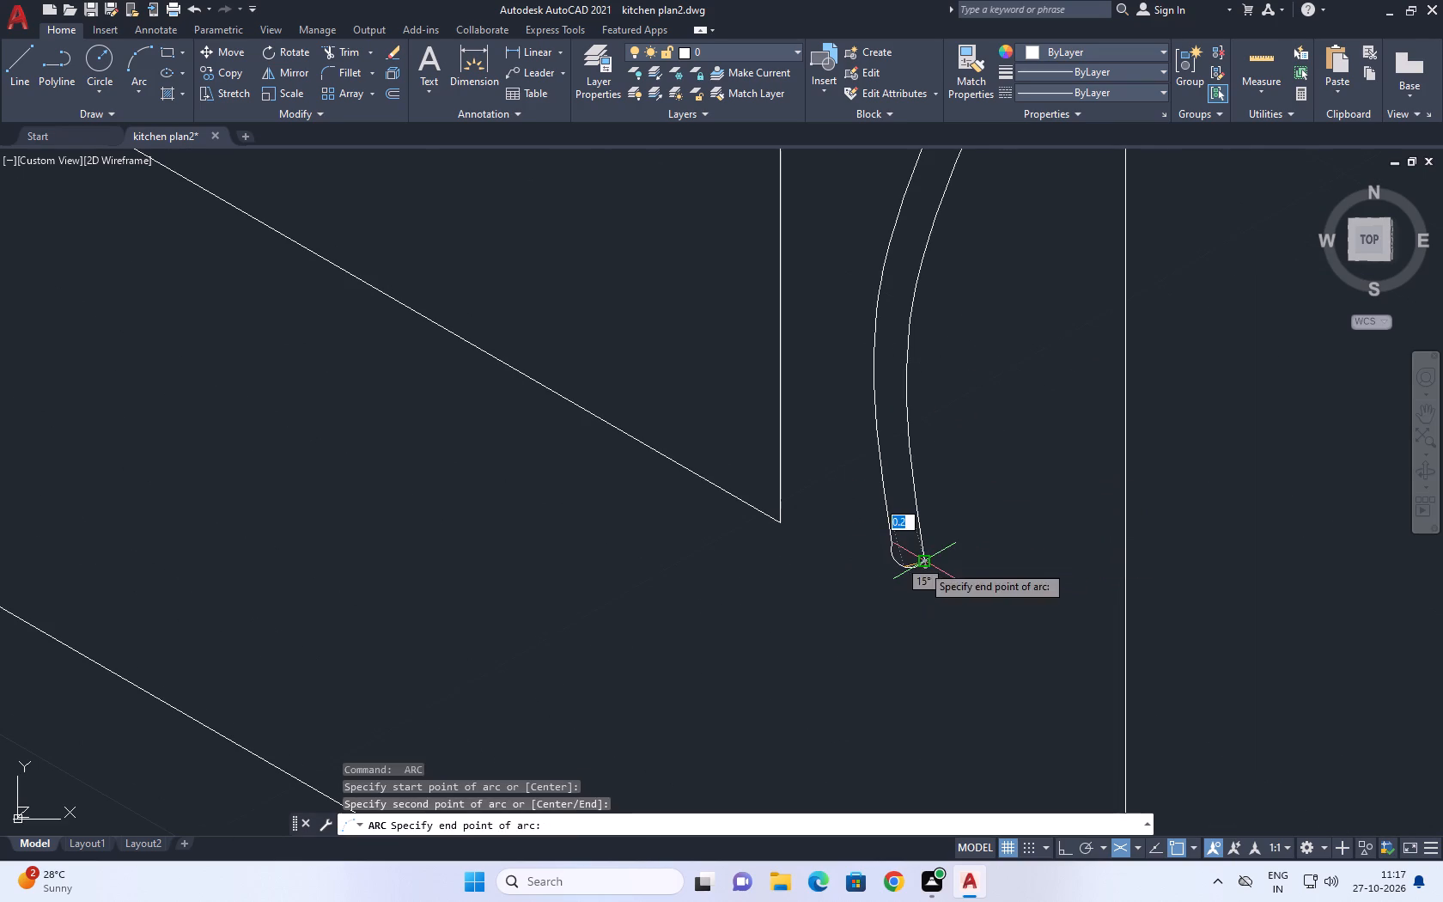
left_click(922, 564)
Copy the finished curved handle along the wall with Ortho on, placing two copies at the divider between the second and third upper doors.
scroll(917, 475, "down", 1)
middle_click_drag(947, 387, 988, 544)
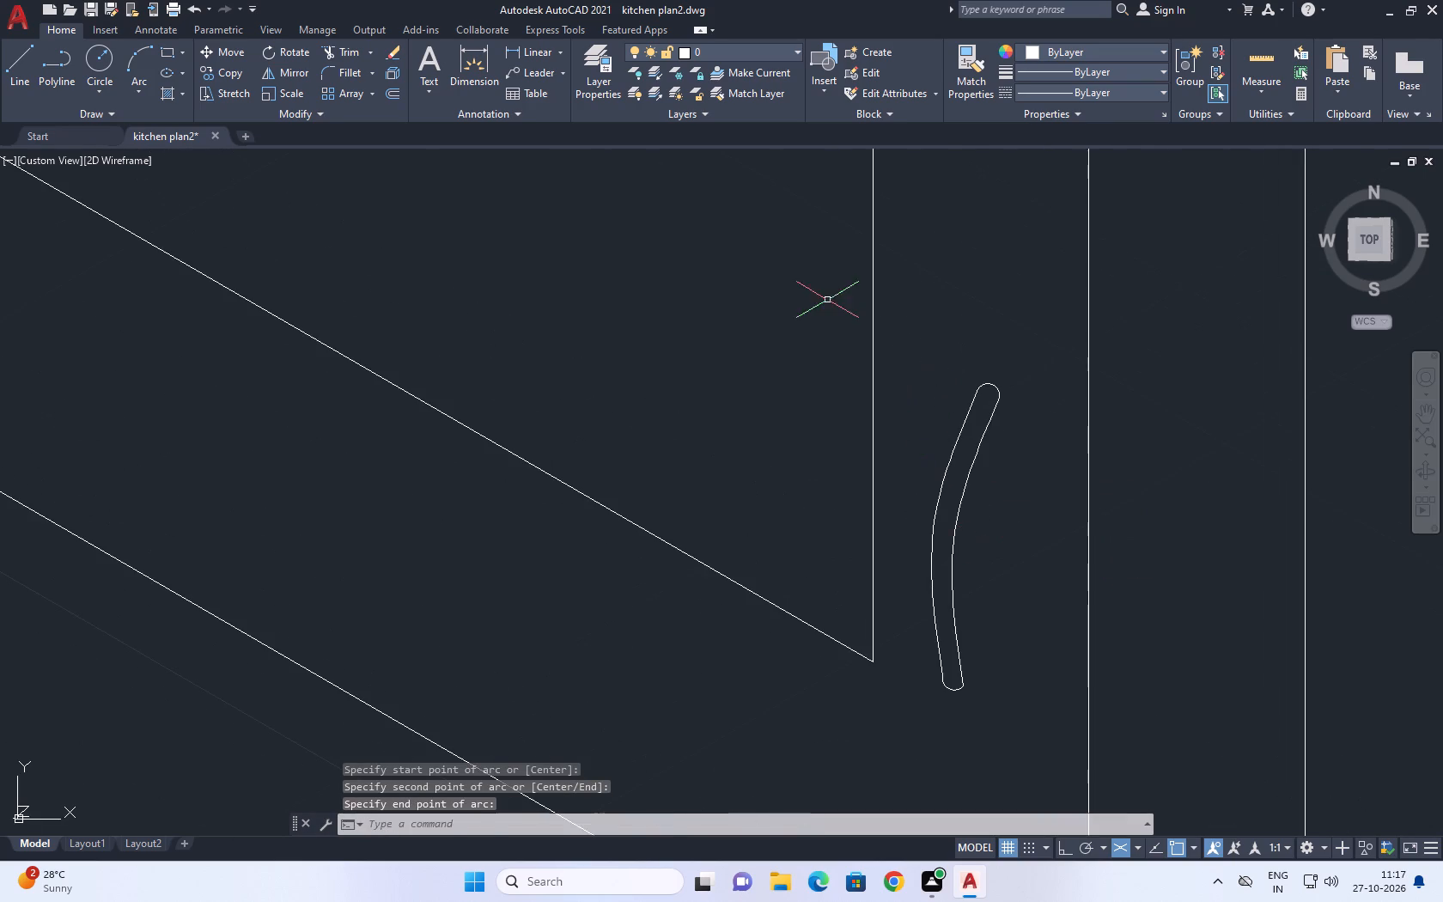
left_click(827, 300)
scroll(1019, 525, "down", 4)
left_click(1025, 568)
middle_click_drag(1022, 565, 890, 521)
key("c")
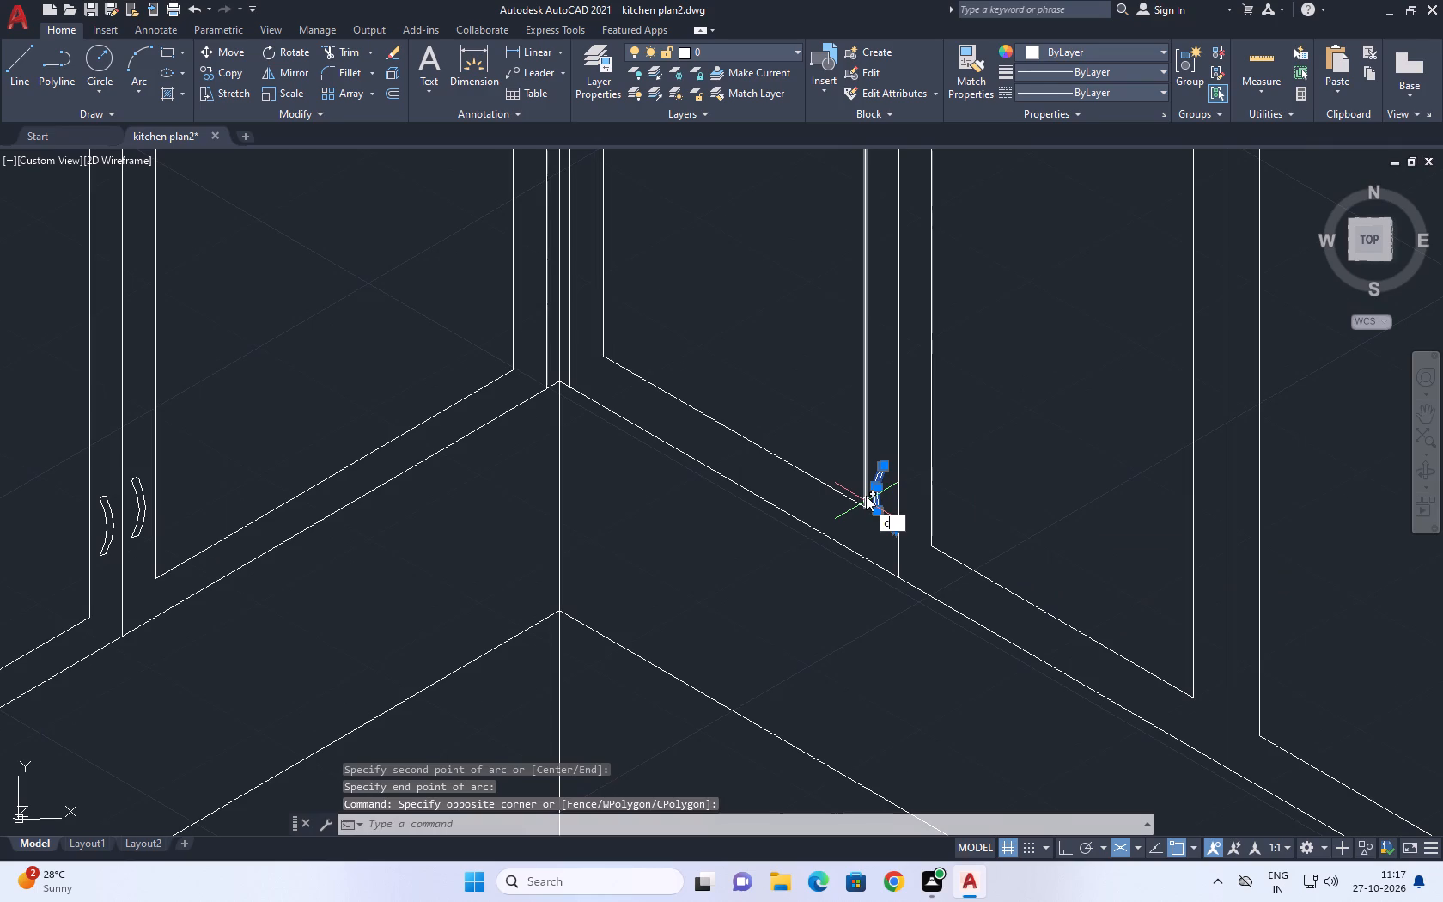
type("o")
key("space")
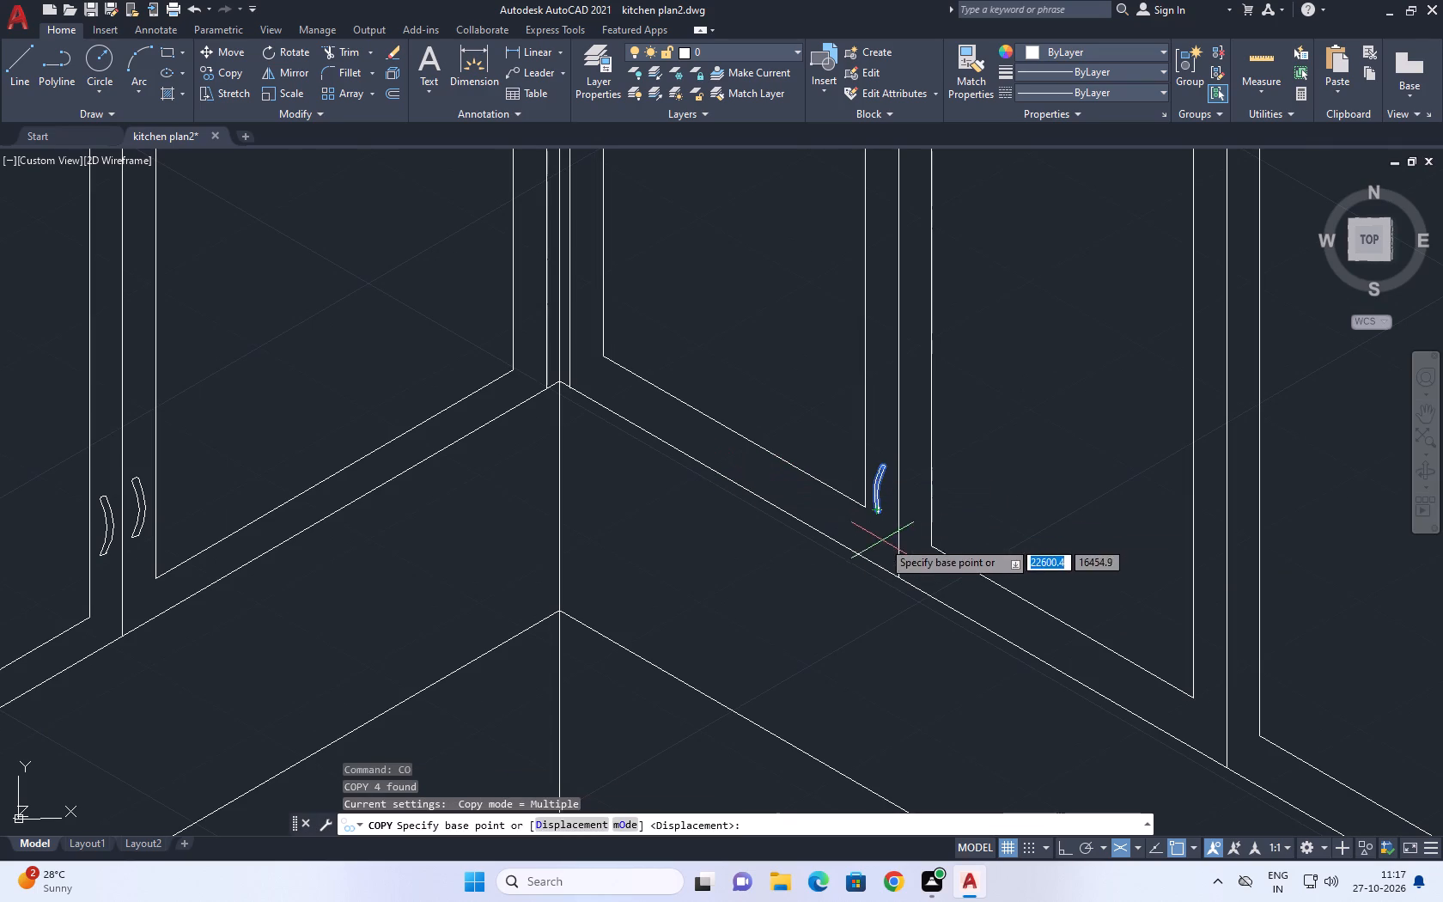
left_click(880, 529)
middle_click_drag(1099, 652, 939, 561)
key("F8")
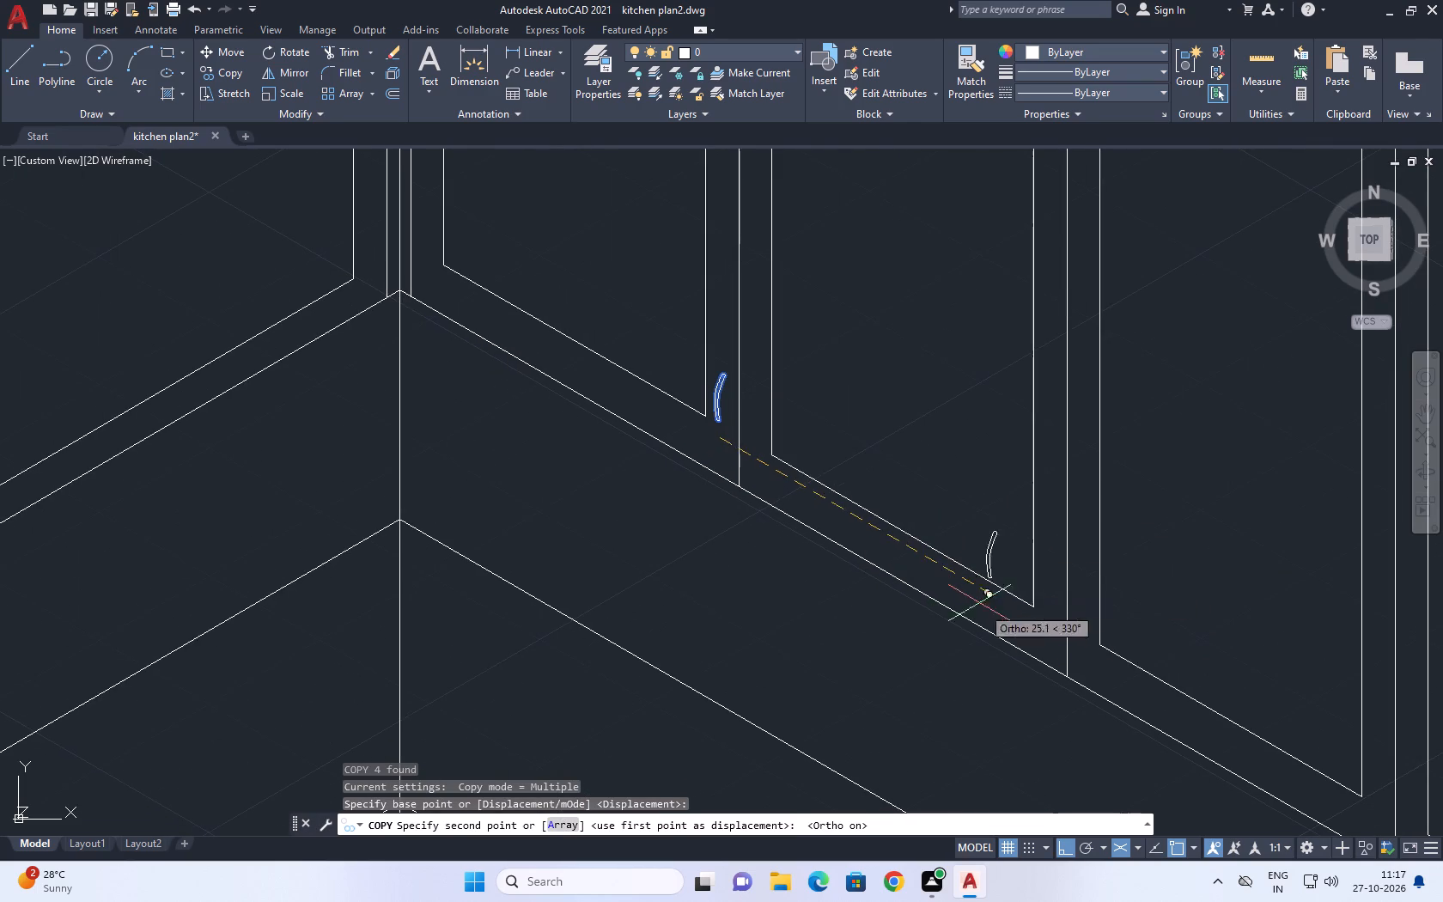
scroll(1057, 645, "down", 1)
middle_click_drag(1056, 645, 987, 581)
scroll(986, 581, "up", 2)
left_click(953, 562)
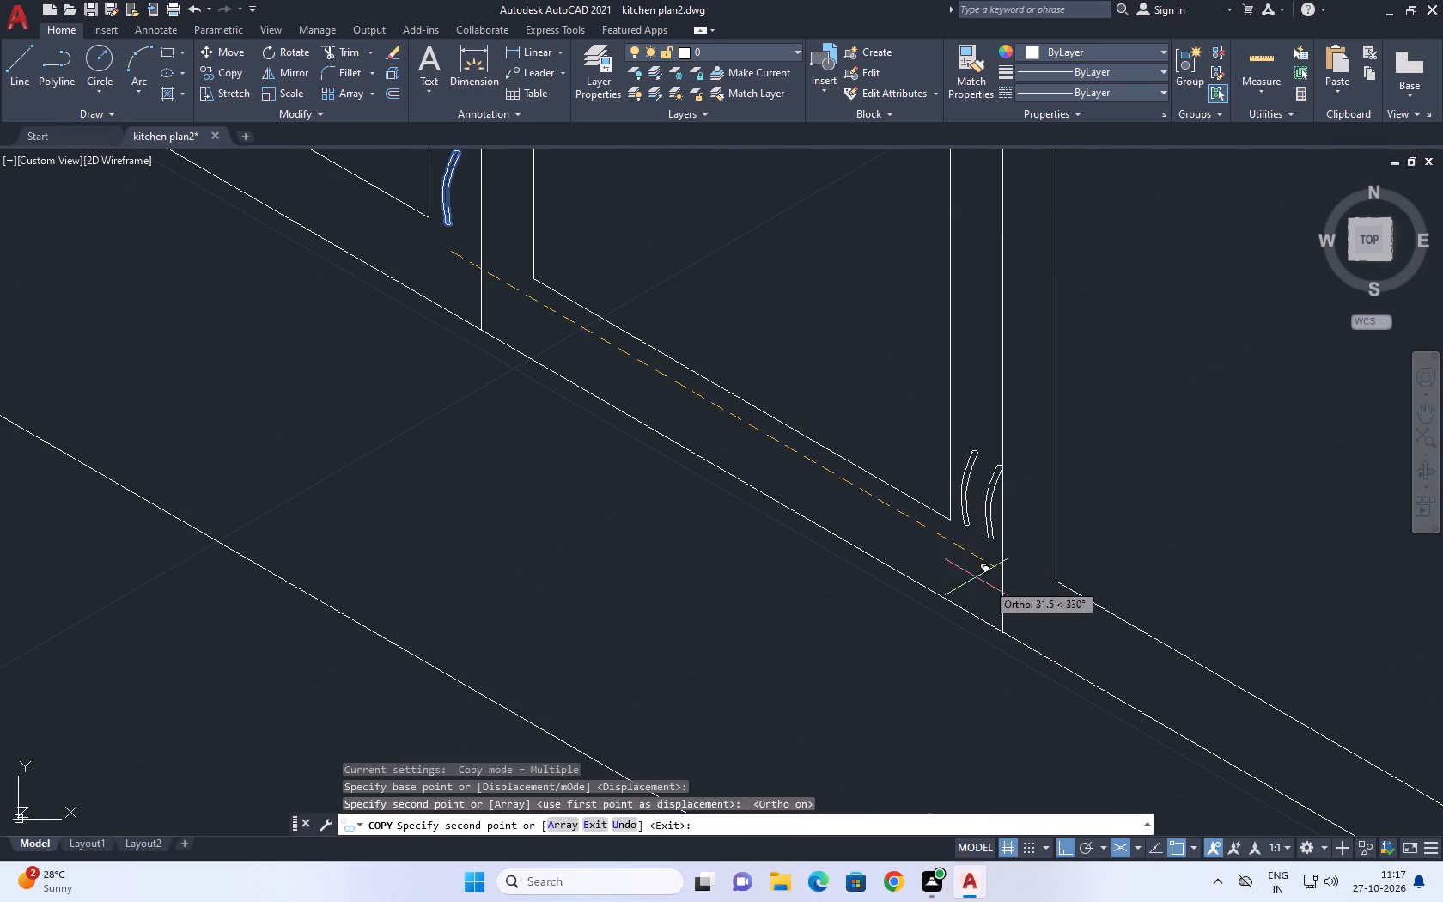
left_click(1007, 597)
Place two more handle copies, one on each side of the upper cabinet divider above the faucet.
scroll(898, 493, "down", 1)
middle_click_drag(985, 585, 709, 466)
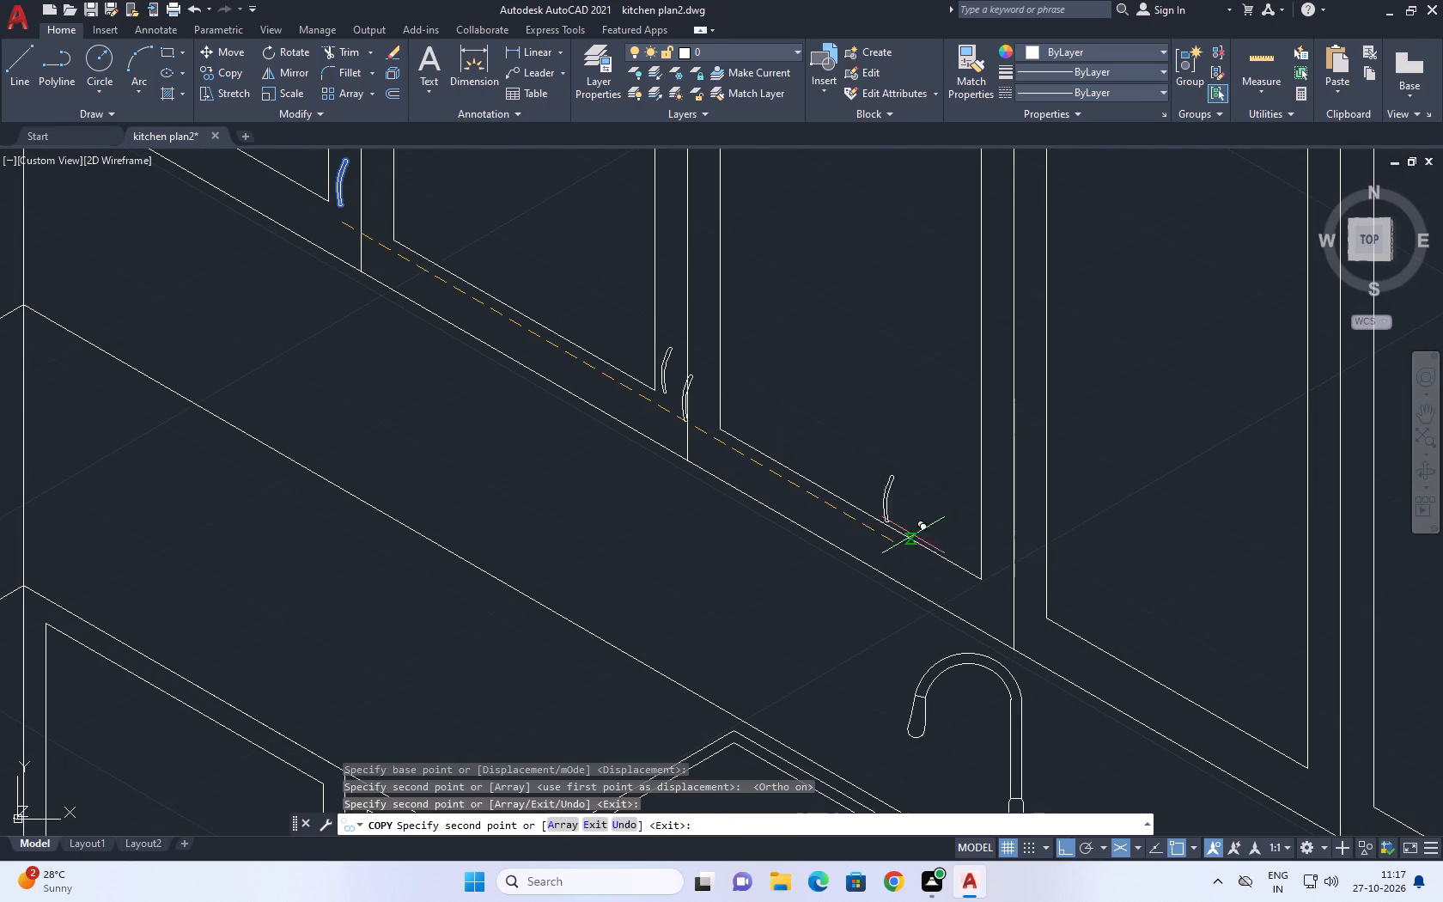
scroll(986, 580, "up", 2)
left_click(1070, 608)
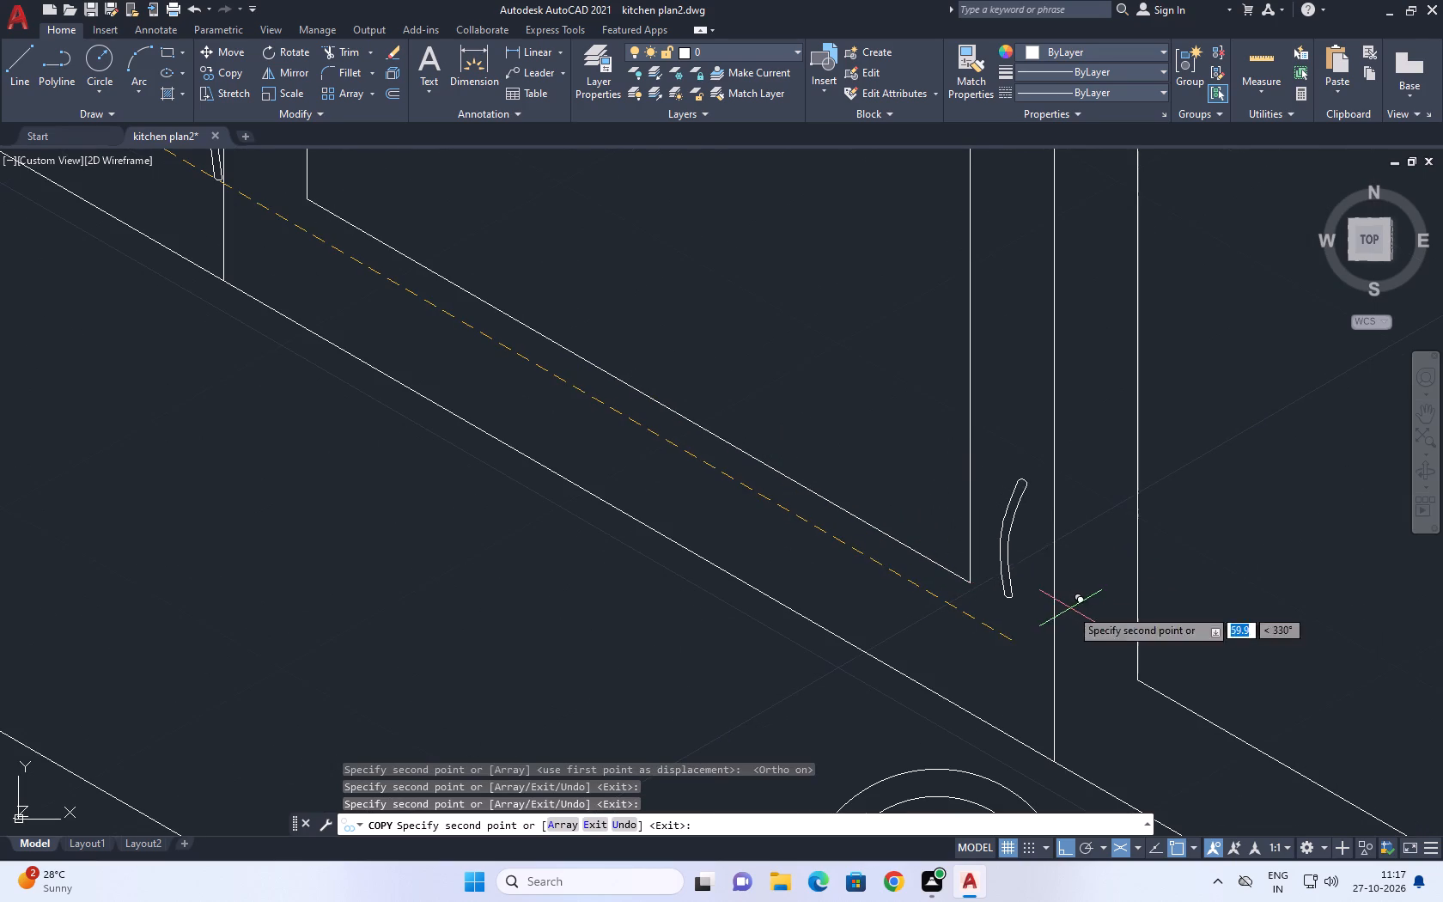
left_click(1156, 652)
Place the final two handle copies at the last upper cabinet divider before the refrigerator unit and end the copying.
scroll(749, 490, "down", 1)
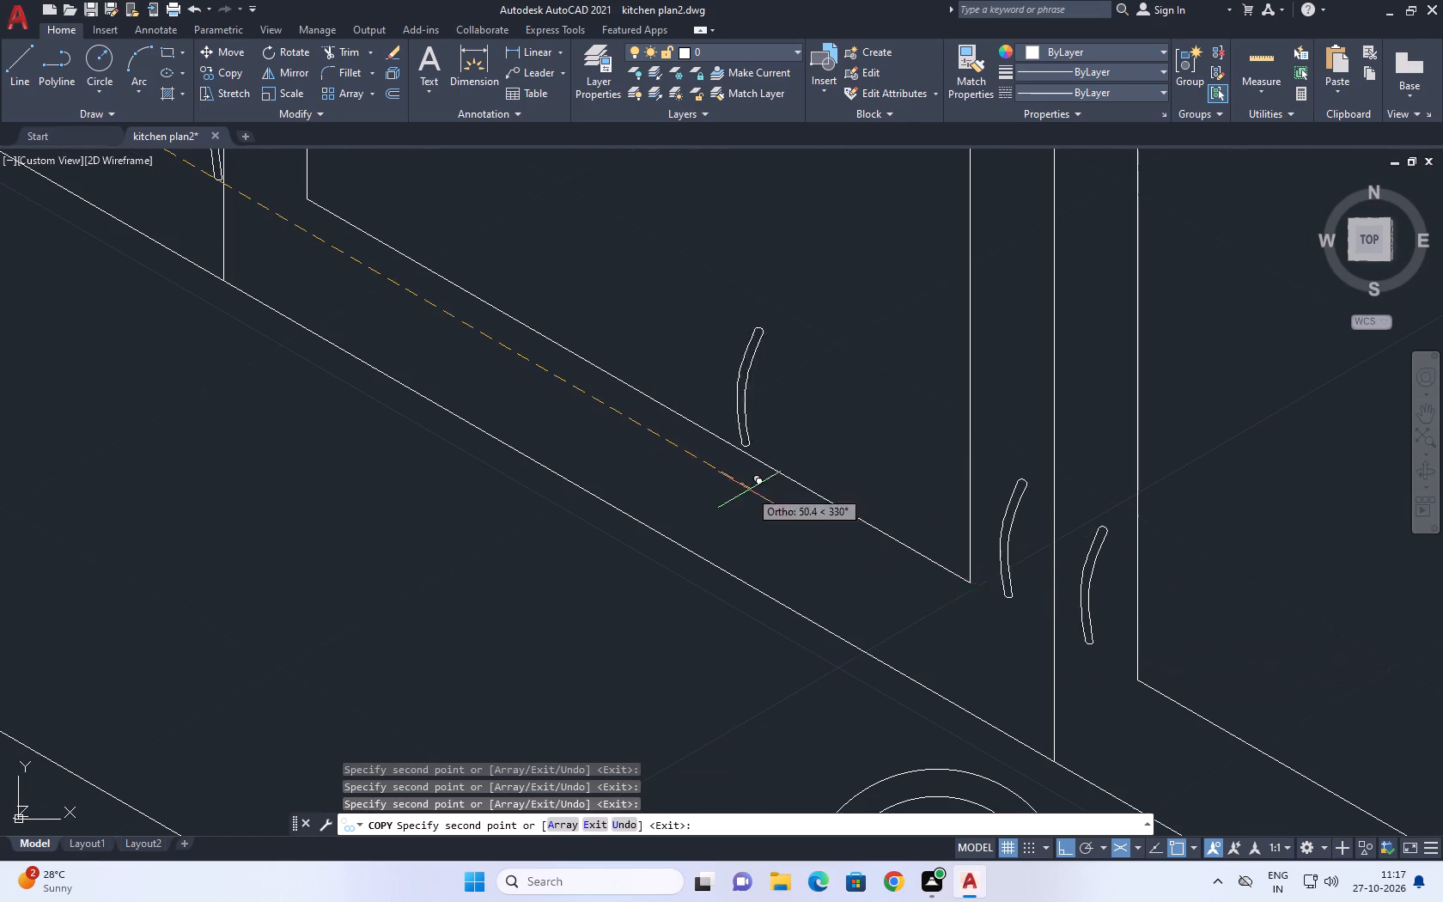
scroll(749, 490, "down", 2)
middle_click_drag(1001, 621, 801, 442)
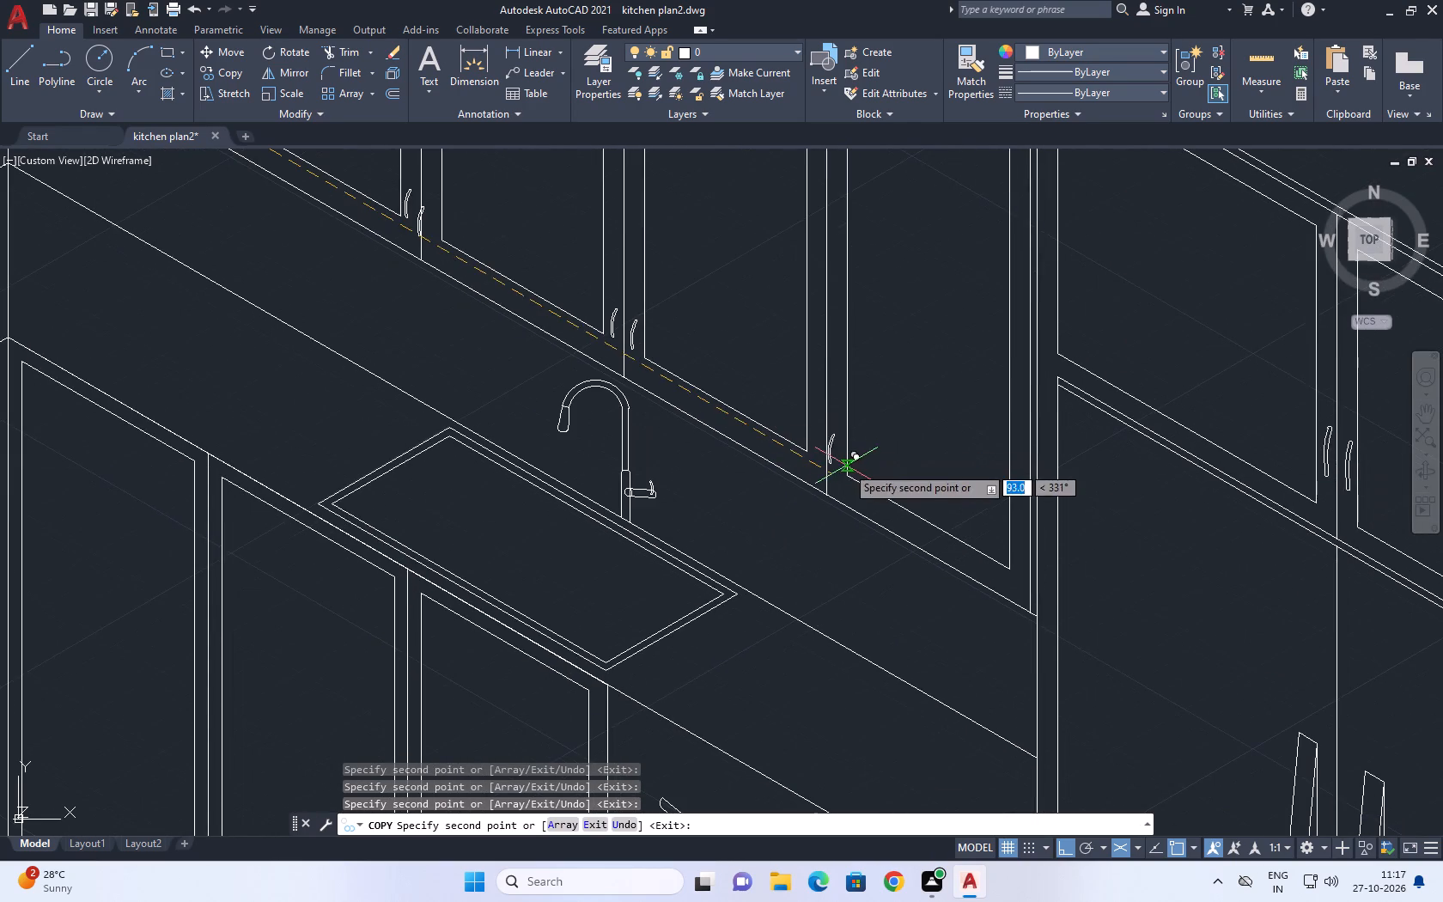
scroll(819, 445, "up", 1)
left_click(836, 467)
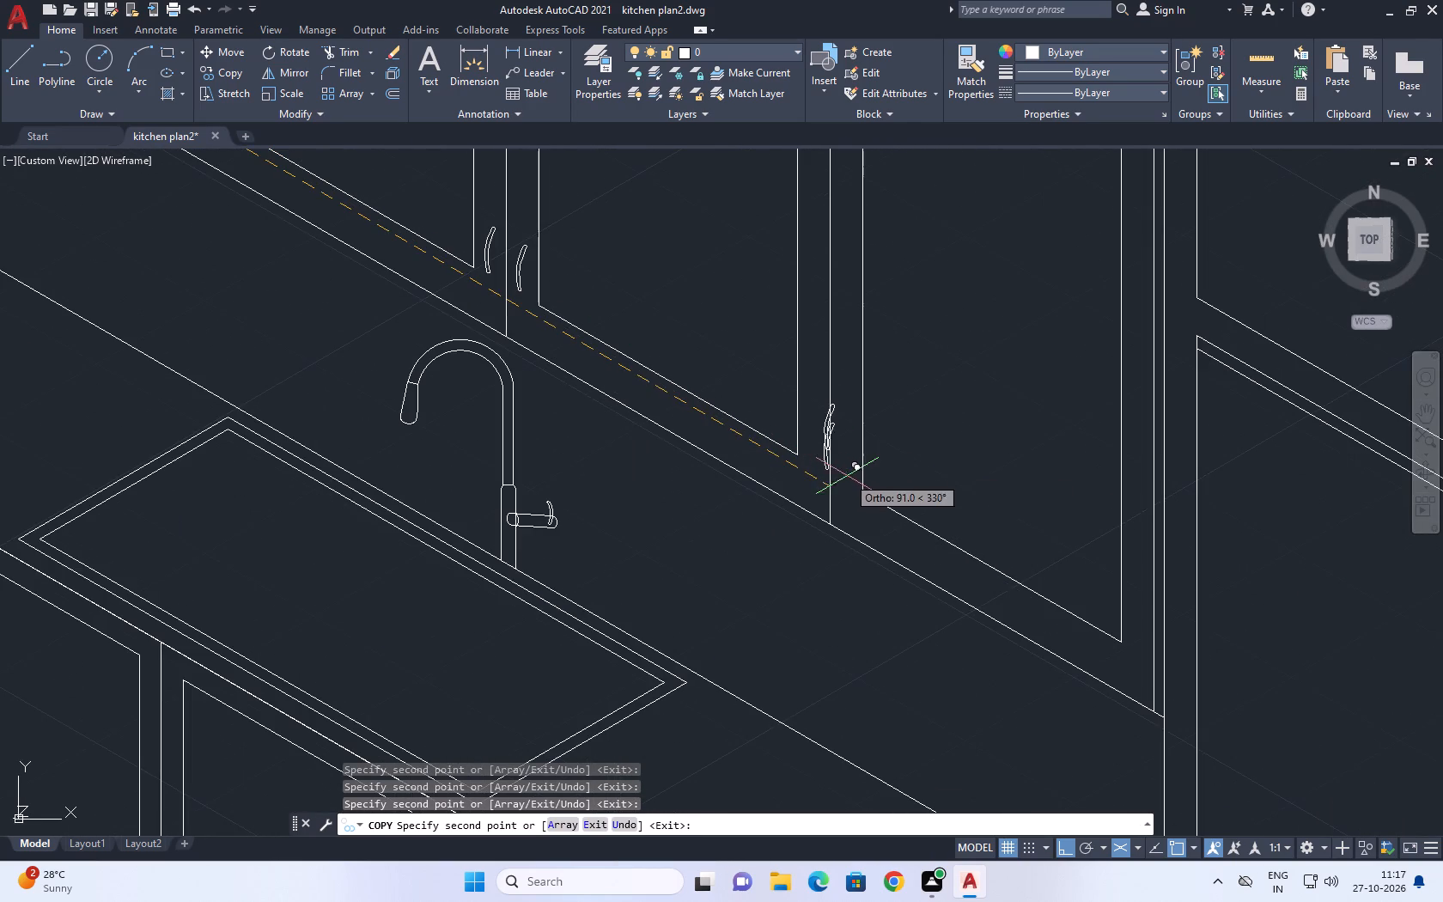
left_click(862, 480)
key("Escape")
middle_click_drag(825, 462, 809, 460)
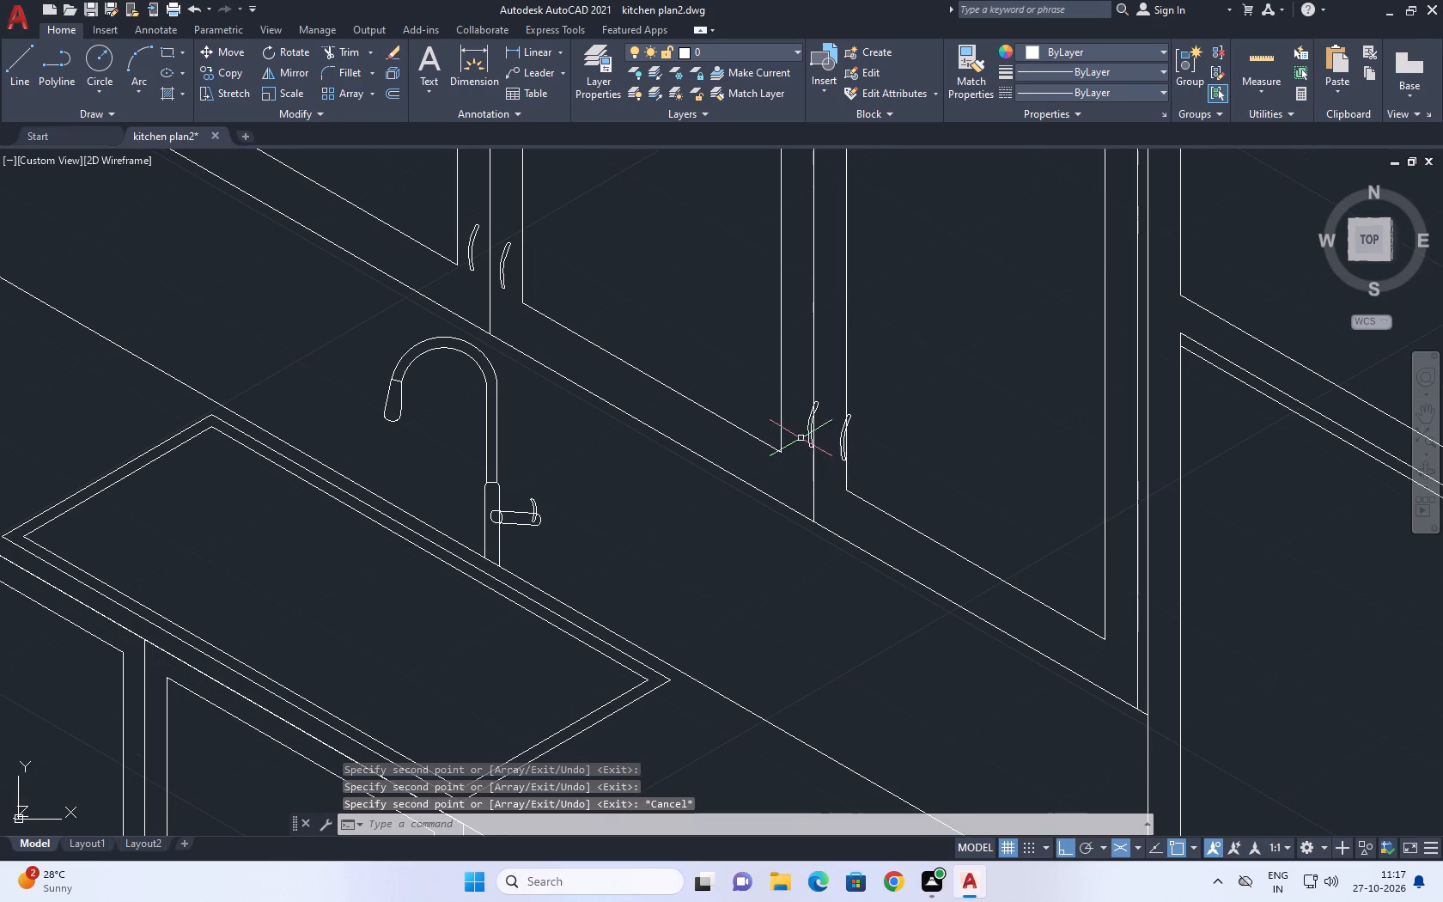
Move the handle pair at the last divider slightly back toward the wall corner, clear of the divider and door panel lines.
middle_click_drag(812, 403, 751, 423)
scroll(751, 423, "up", 1)
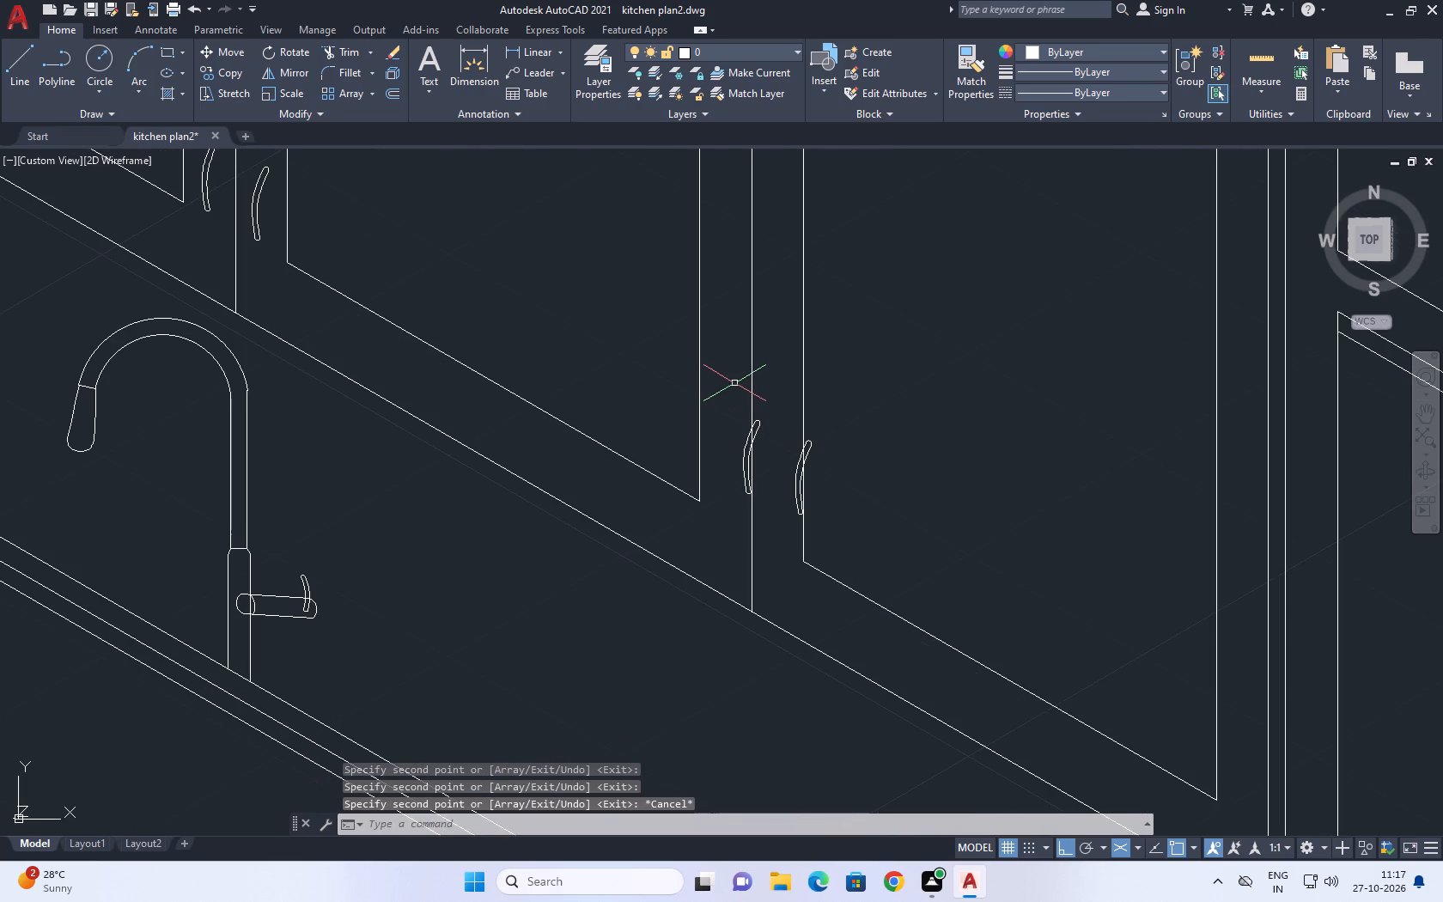
scroll(752, 436, "up", 1)
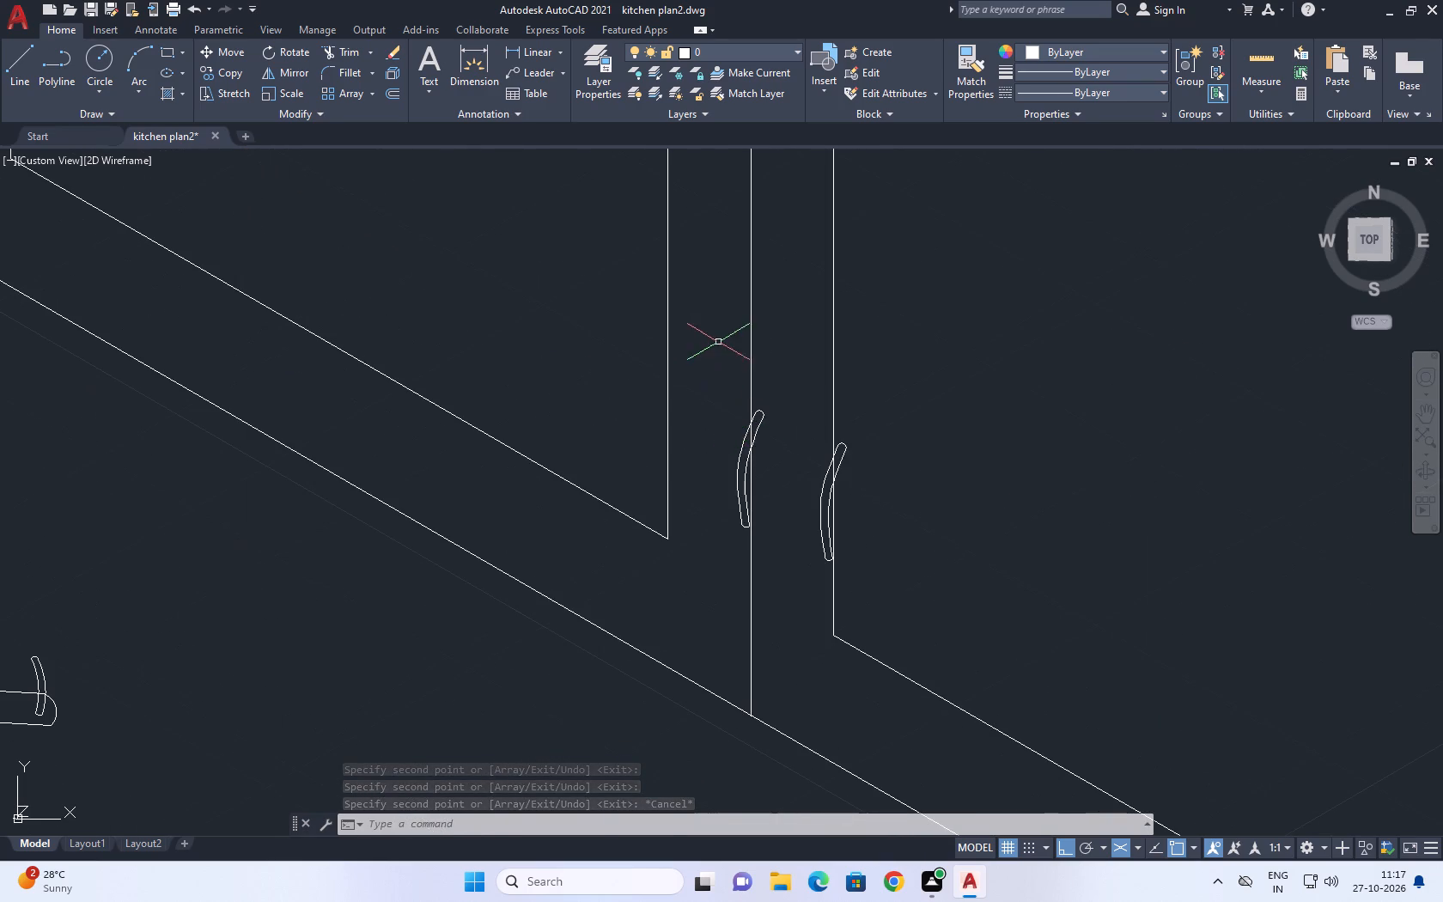
left_click(718, 342)
left_click(869, 588)
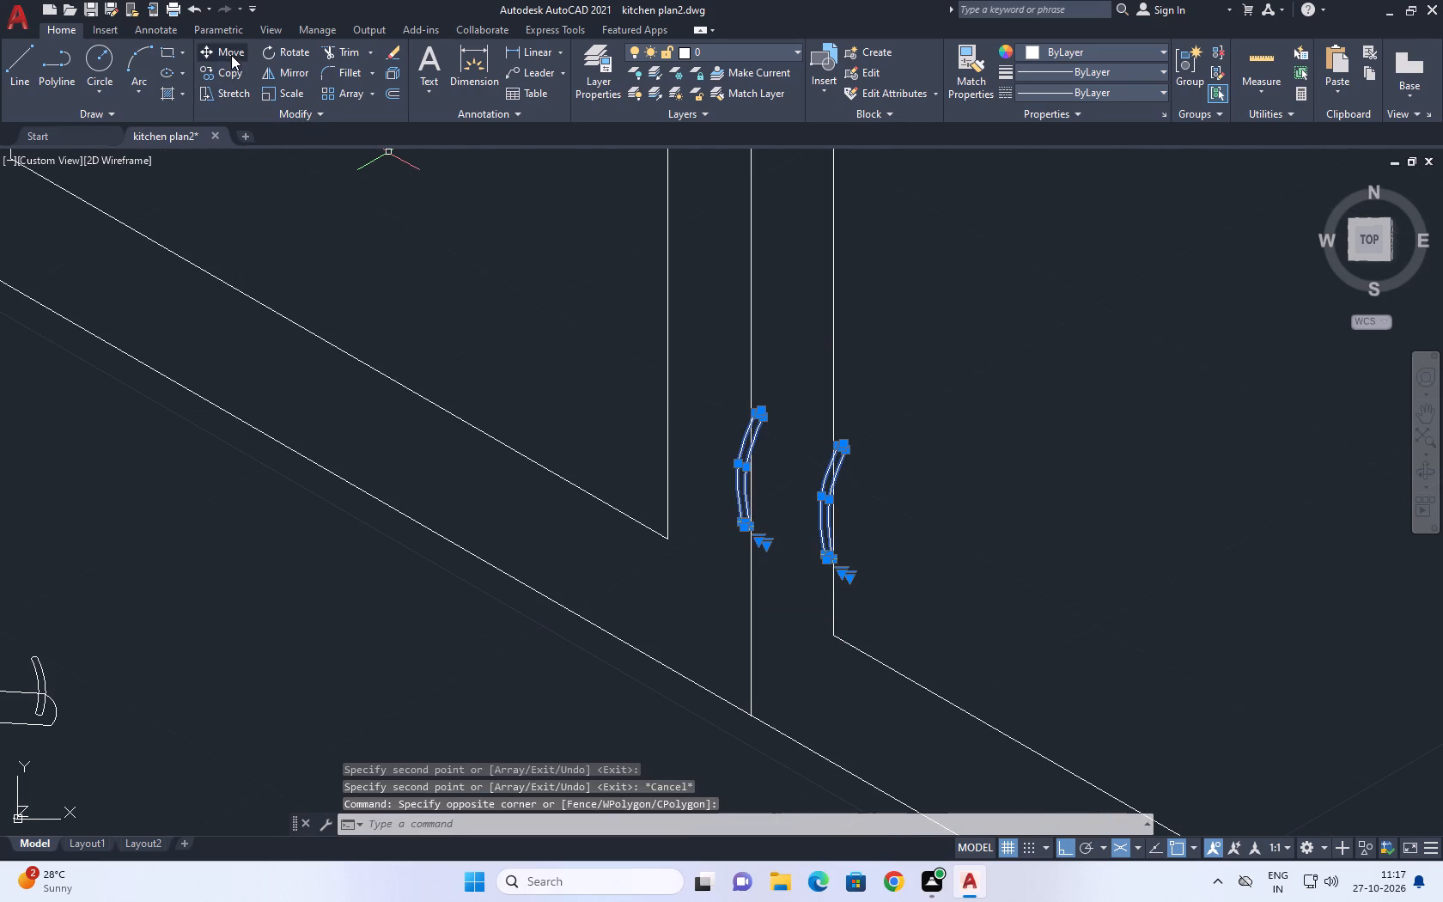
left_click(231, 55)
scroll(730, 545, "up", 1)
left_click(812, 572)
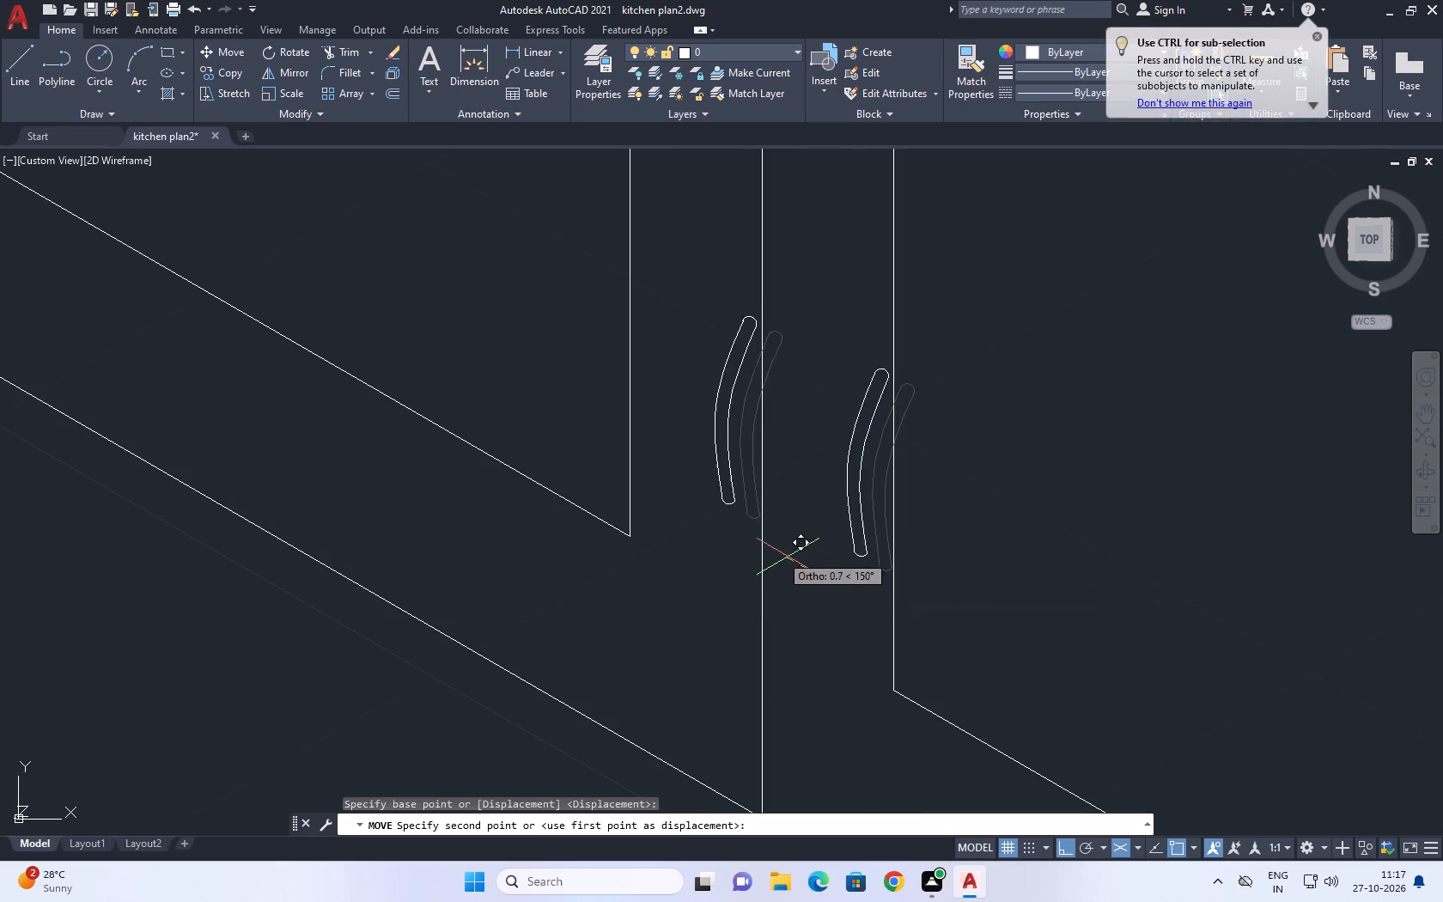
left_click(754, 547)
Move the handle overlapping the divider between the second and third upper doors onto the third door's frame.
scroll(760, 557, "down", 4)
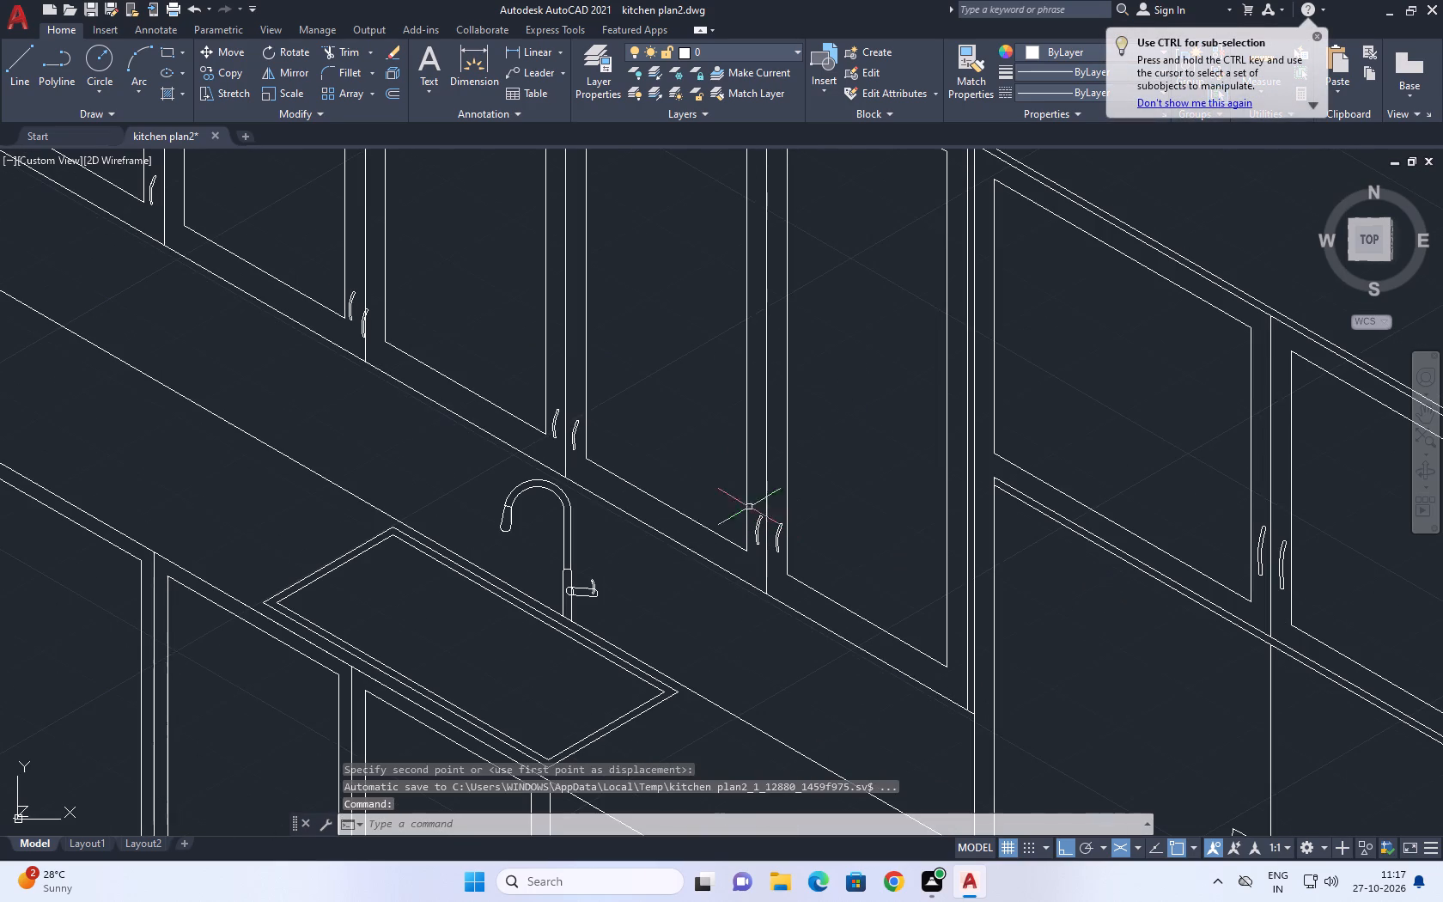
middle_click_drag(328, 334, 398, 383)
scroll(399, 350, "up", 3)
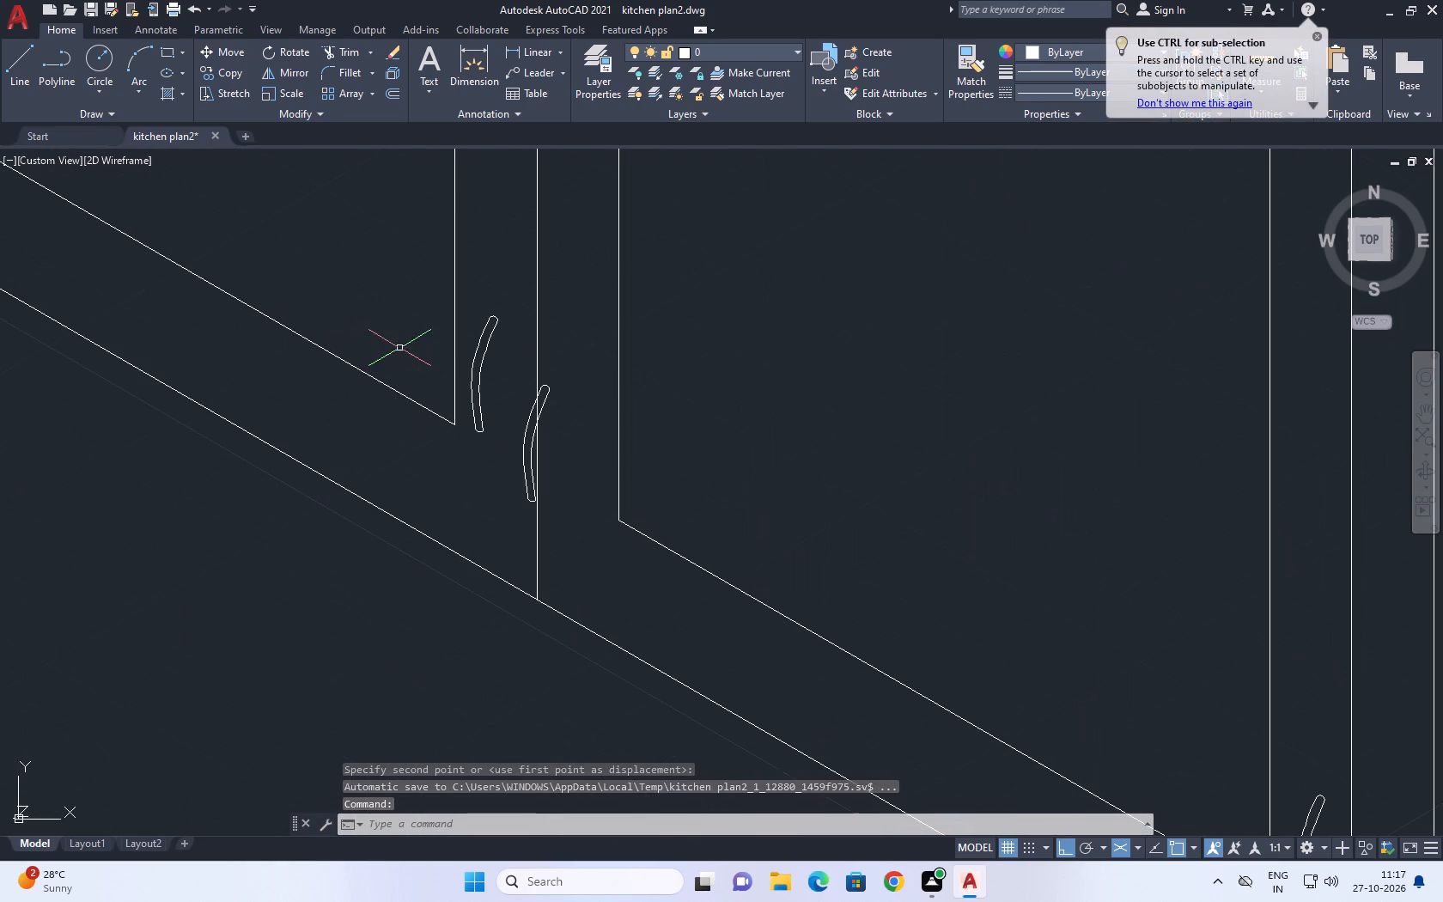
left_click(508, 360)
left_click(570, 556)
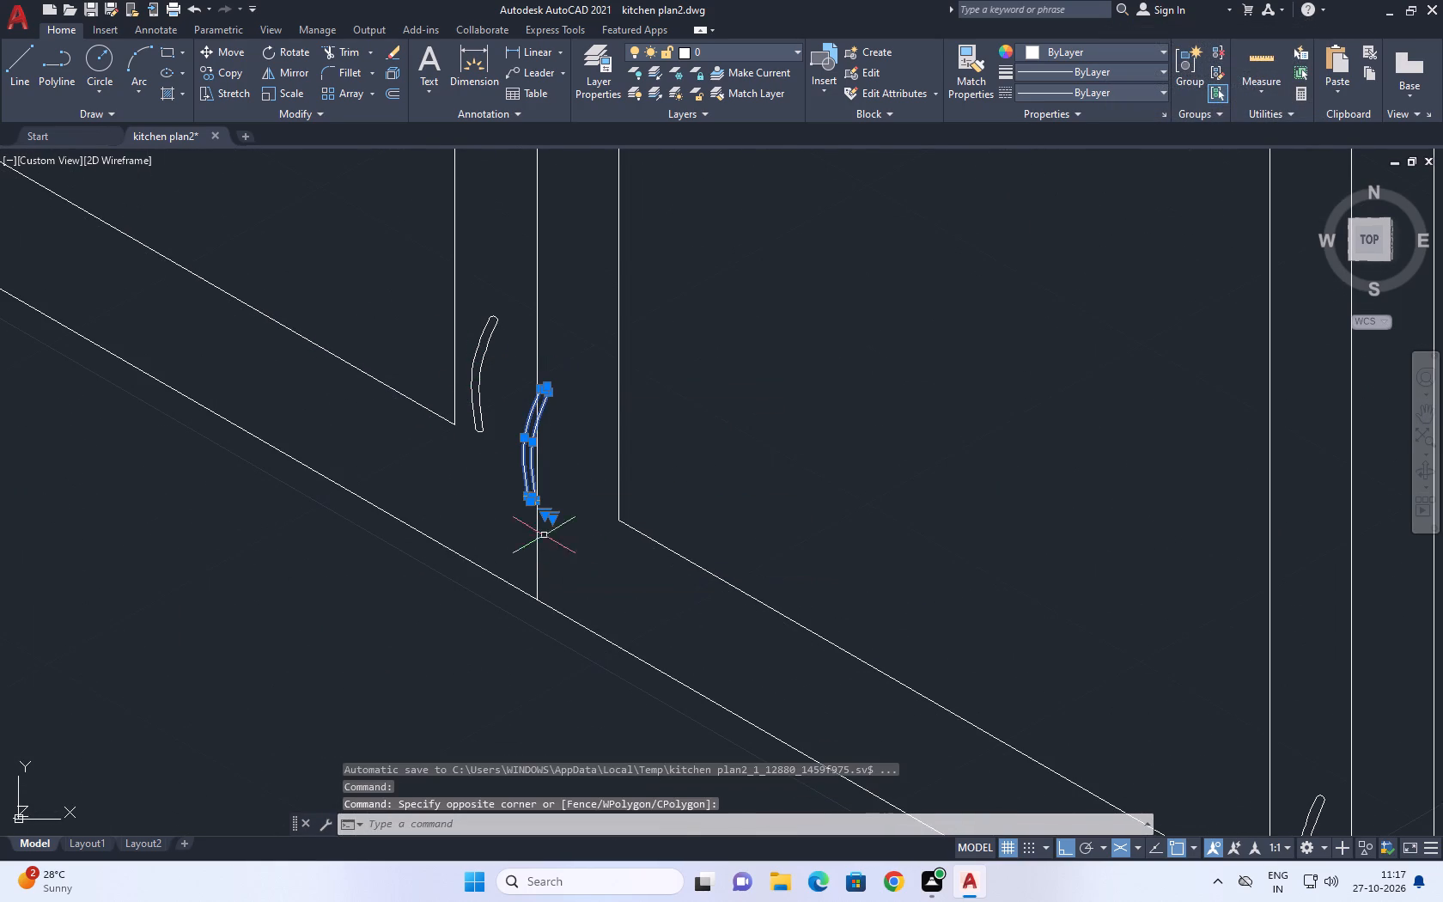
left_click(237, 49)
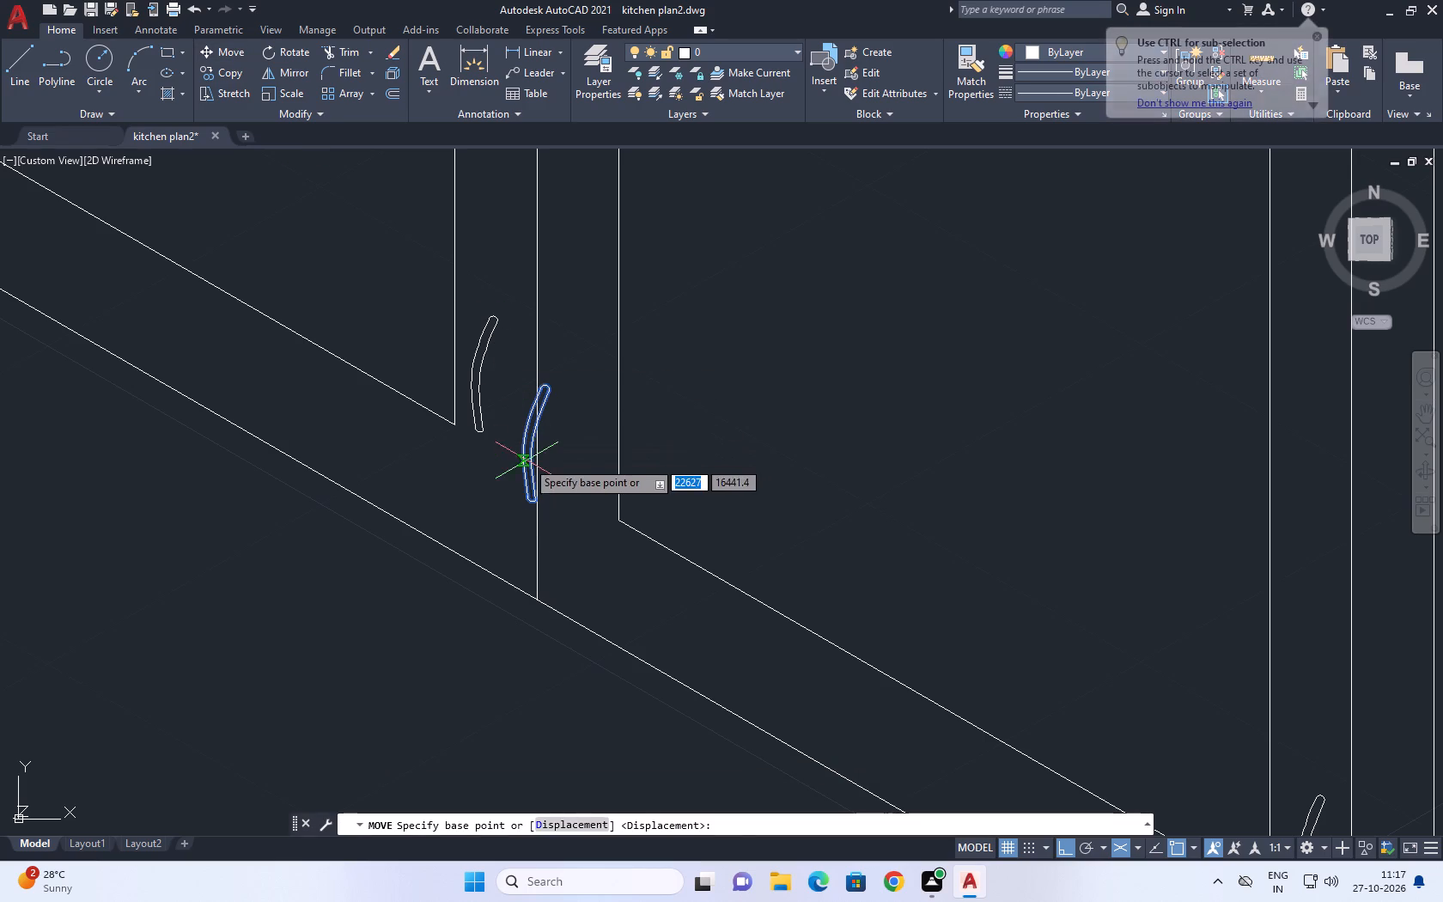
left_click(523, 466)
left_click(588, 456)
scroll(460, 312, "up", 1)
Move the second upper door's handle slightly toward the divider so it sits within the door frame.
left_click(450, 270)
right_click(391, 244)
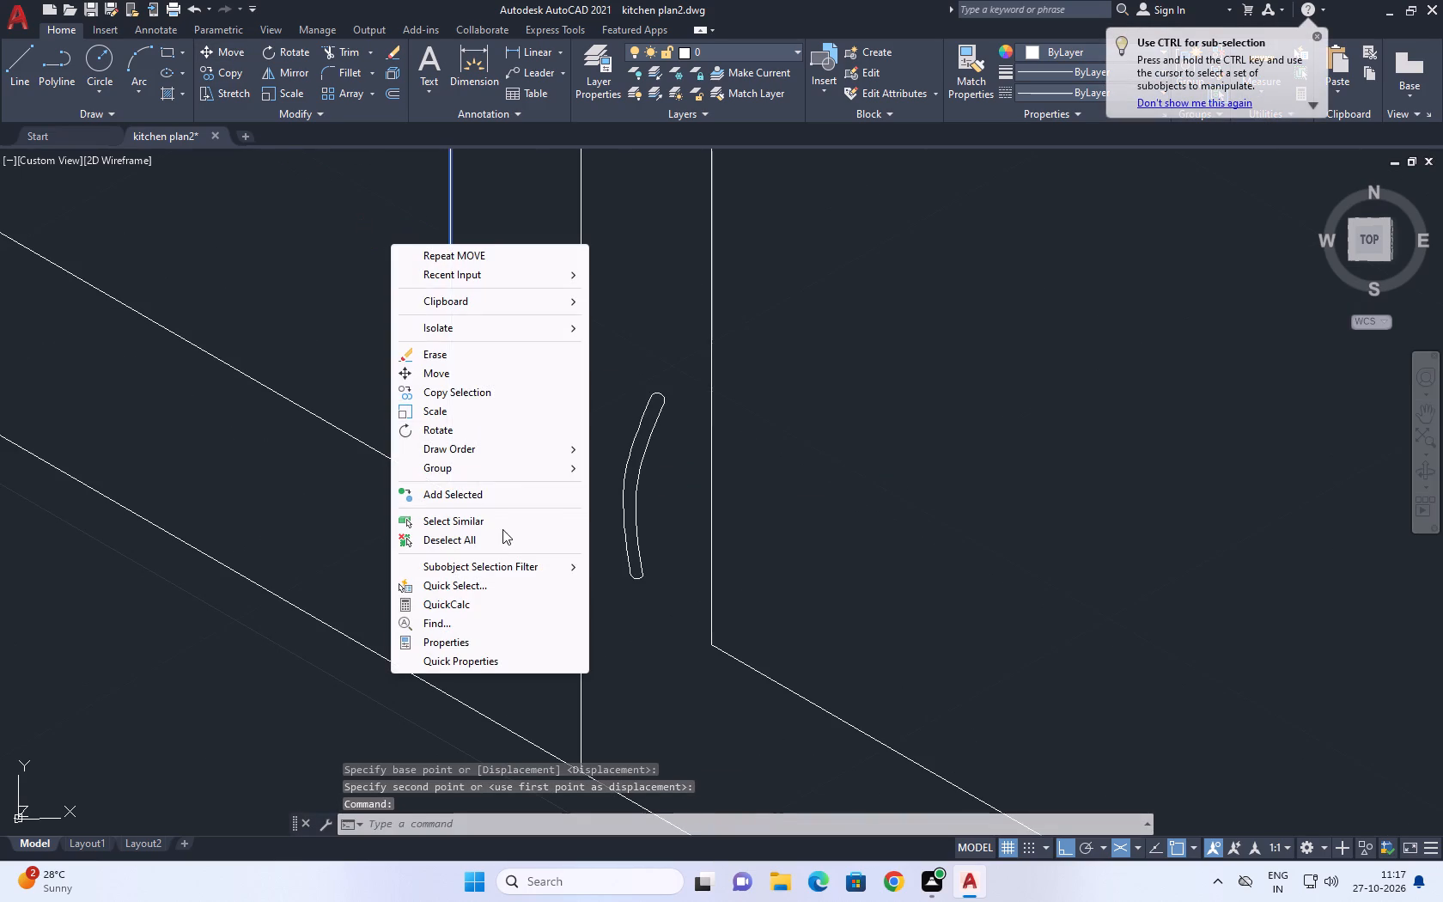
left_click(498, 535)
left_click(428, 254)
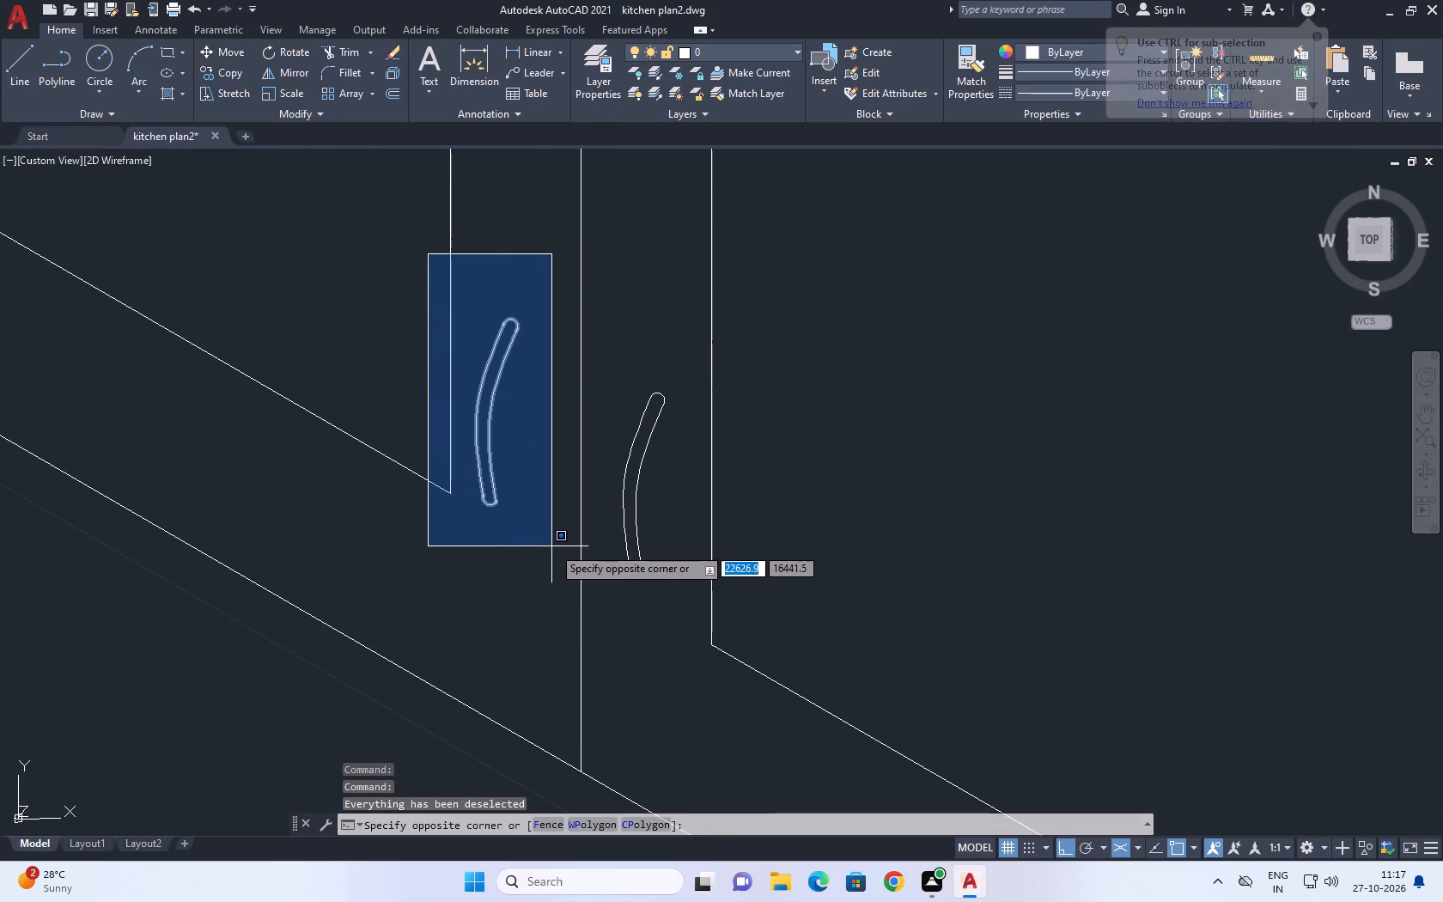
left_click(553, 545)
left_click(238, 53)
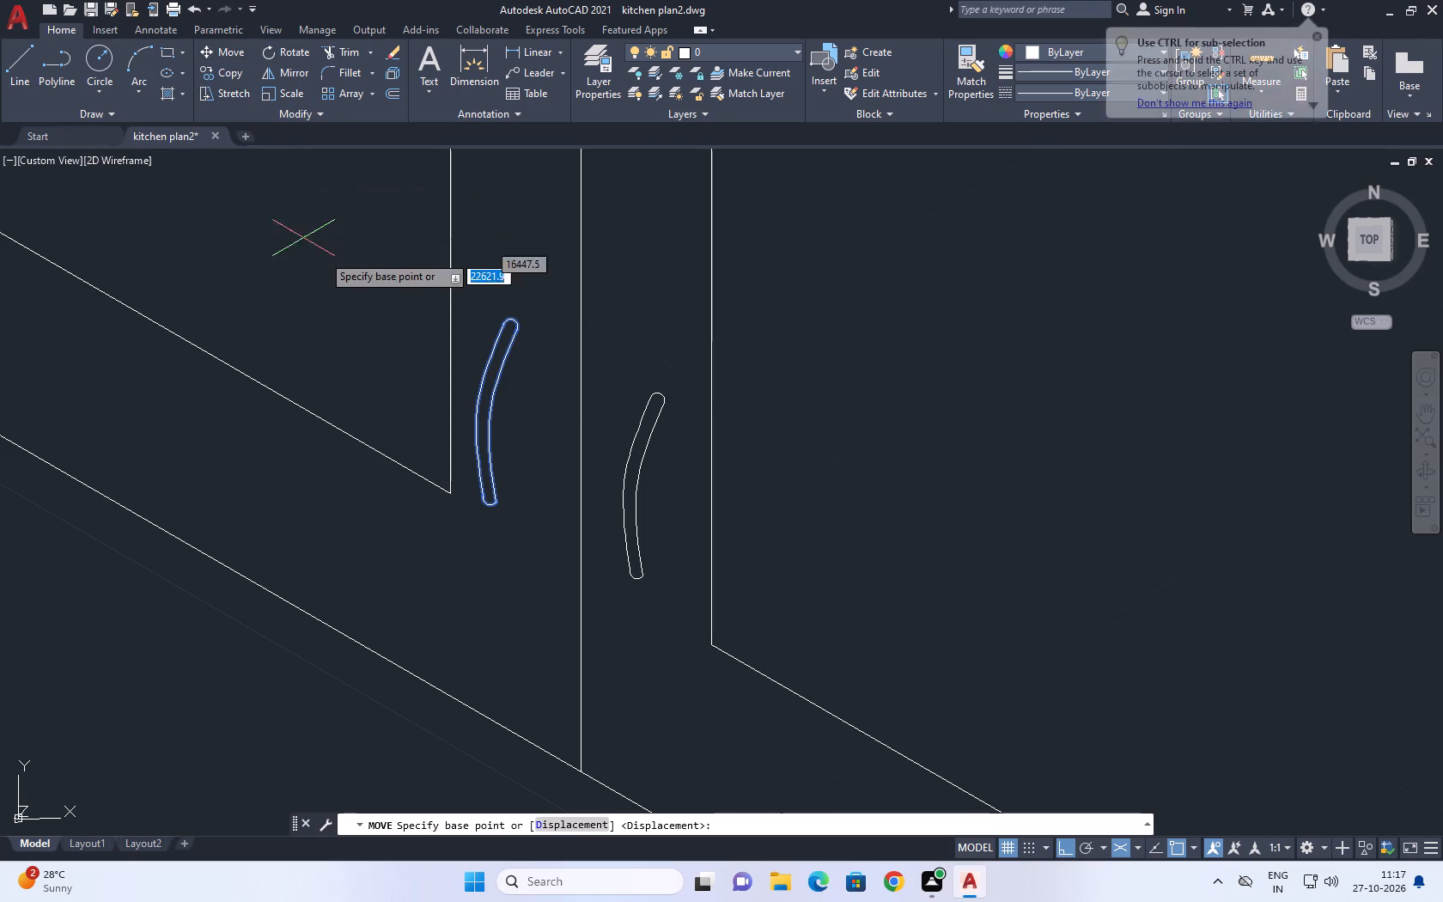
scroll(339, 266, "up", 2)
scroll(610, 399, "down", 3)
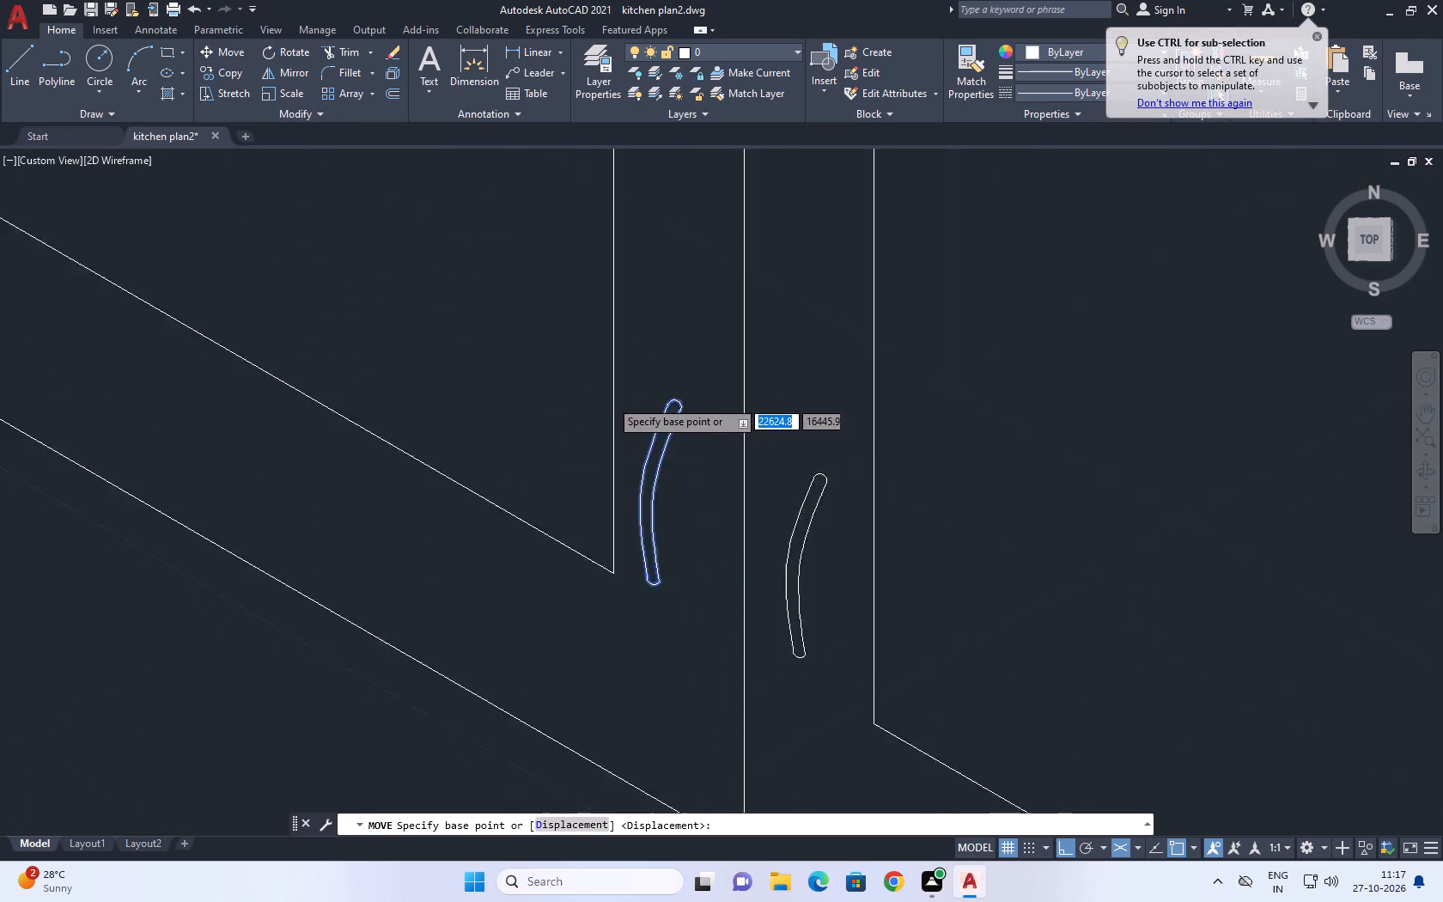
left_click(652, 503)
left_click(670, 509)
right_click(857, 376)
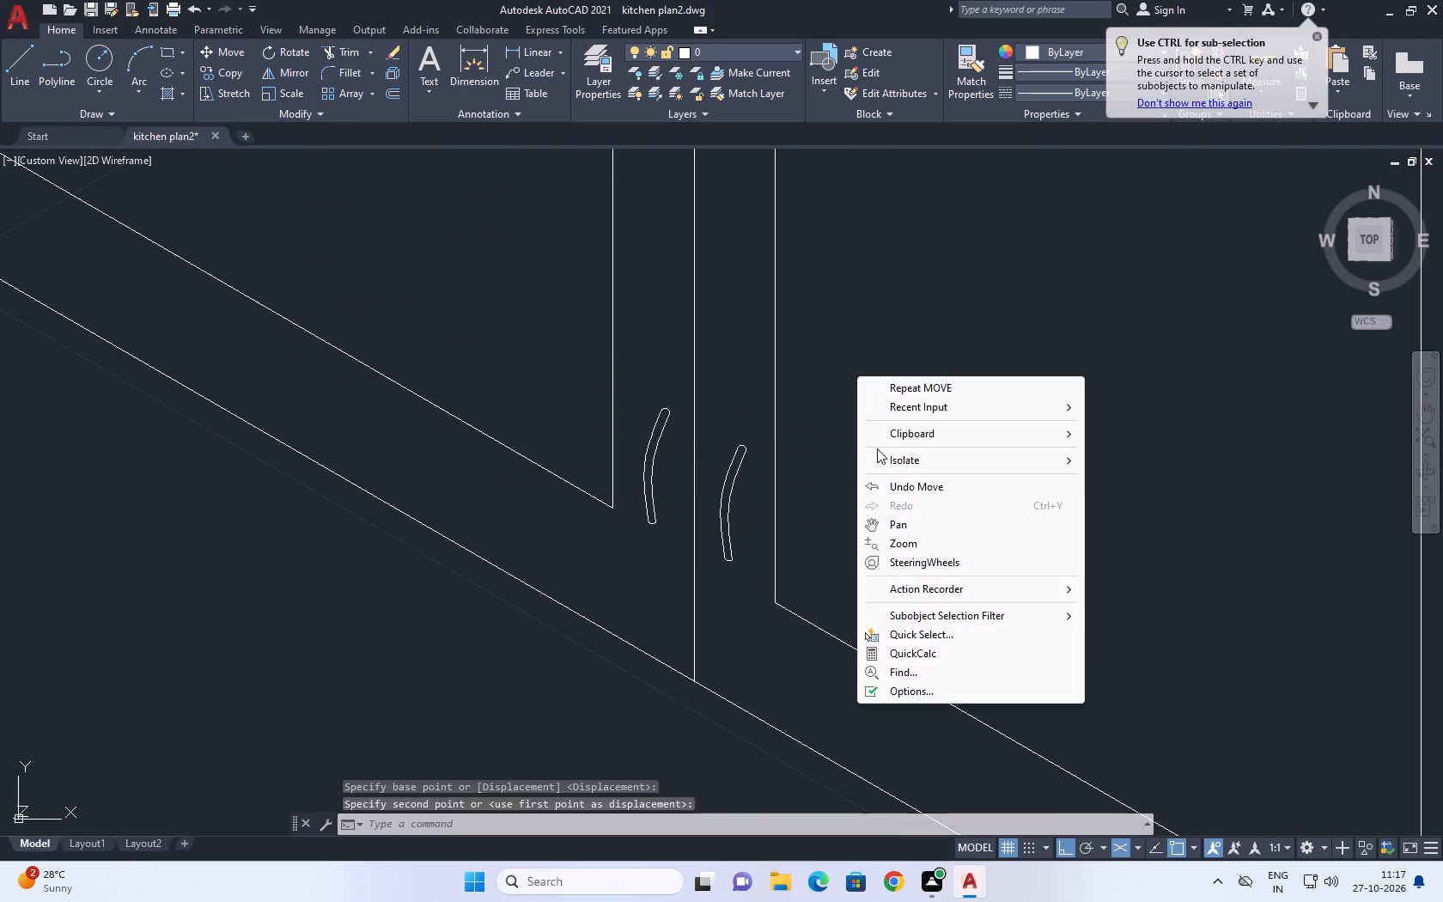
left_click(800, 395)
left_click(799, 404)
Examine the new upper-door handles, the sink and the refrigerator unit across the whole isometric kitchen.
scroll(799, 448, "down", 5)
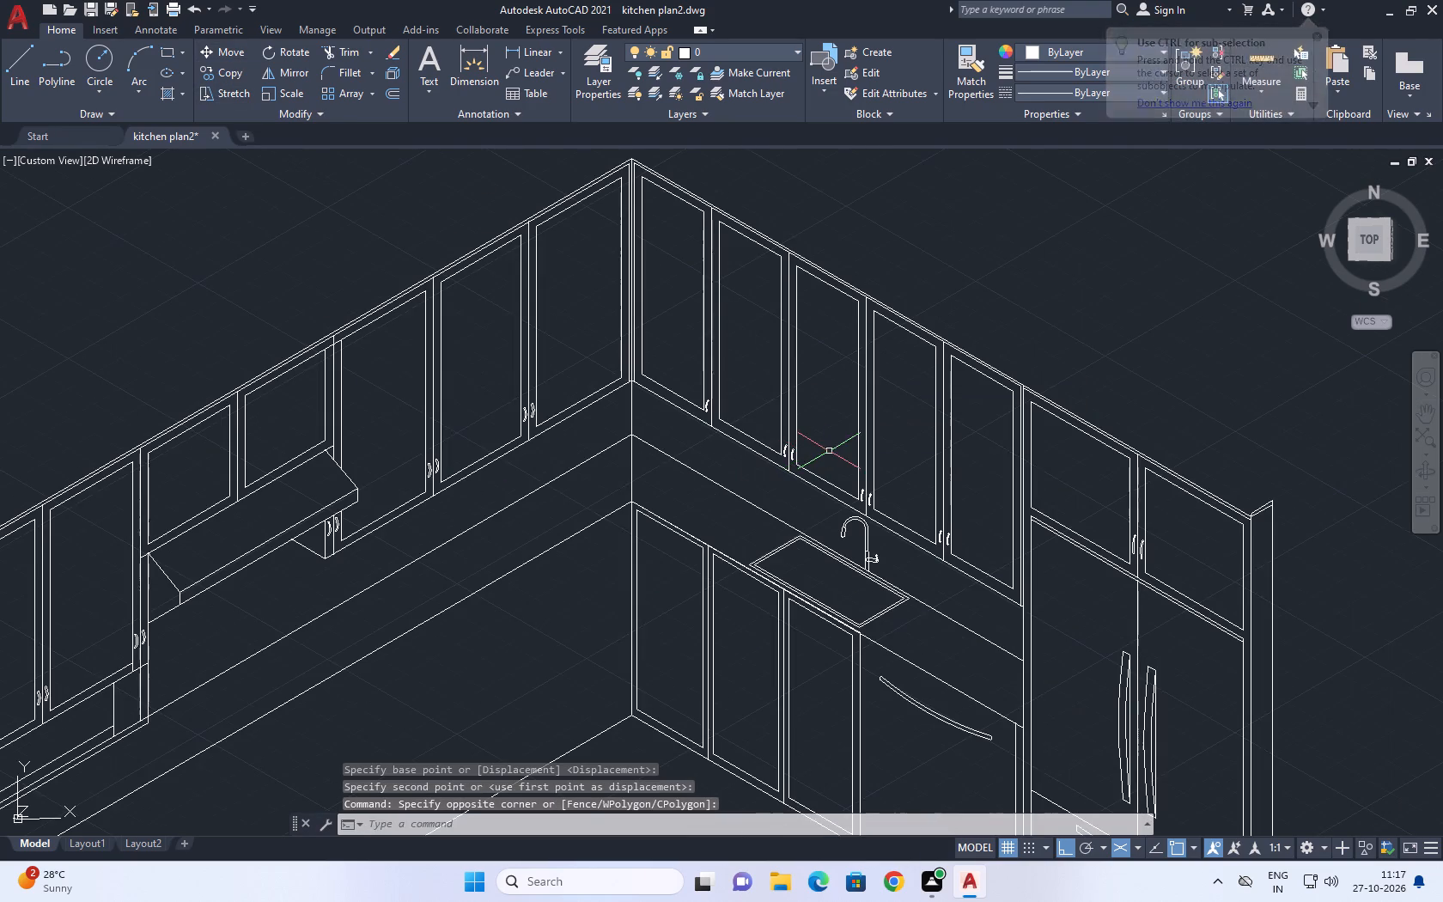
middle_click_drag(691, 399, 713, 461)
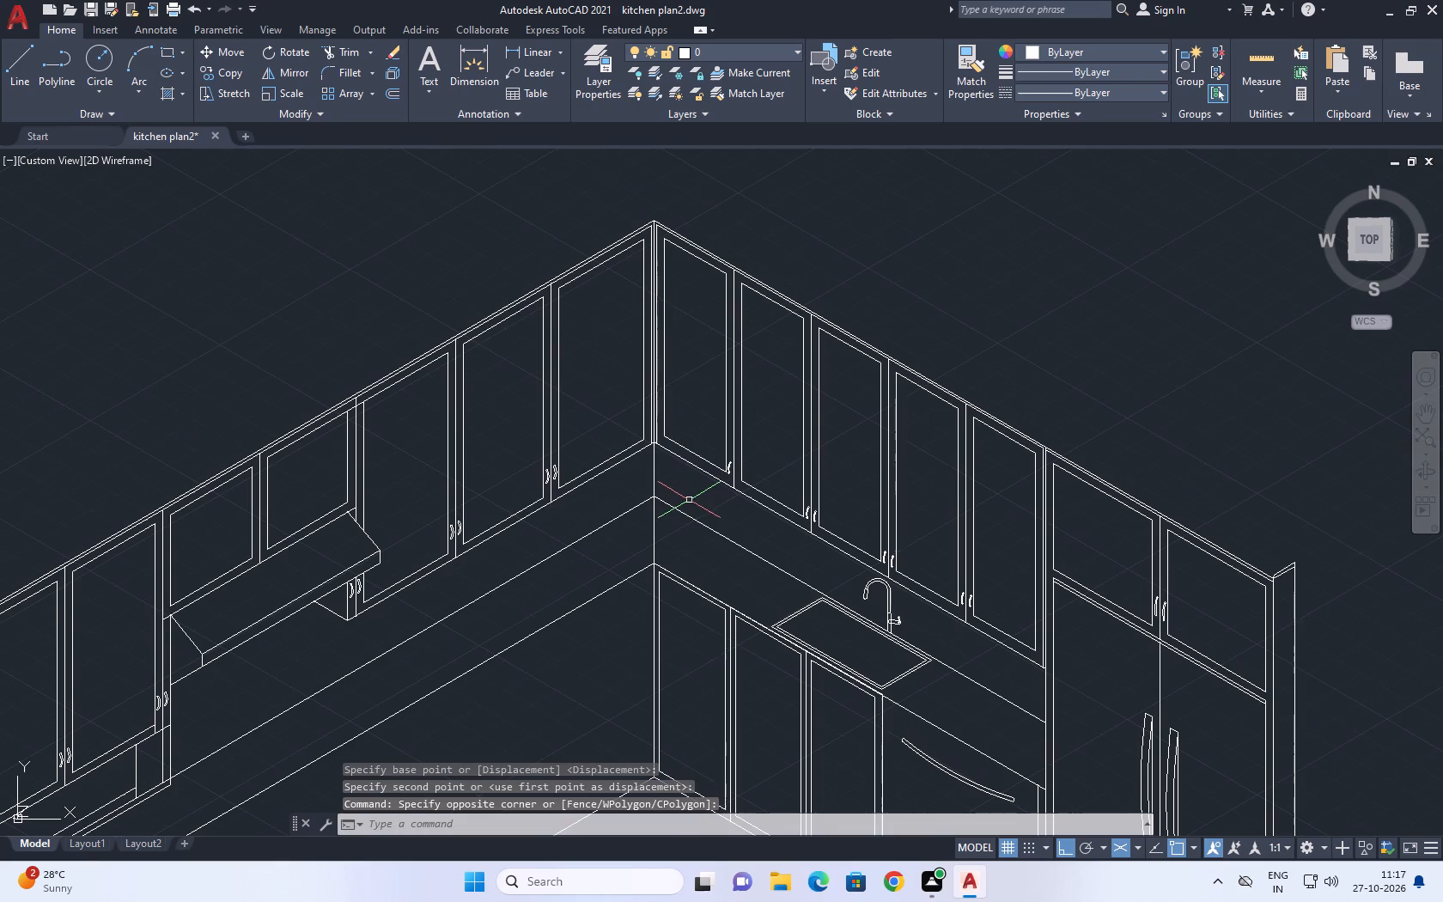
middle_click_drag(829, 358, 836, 371)
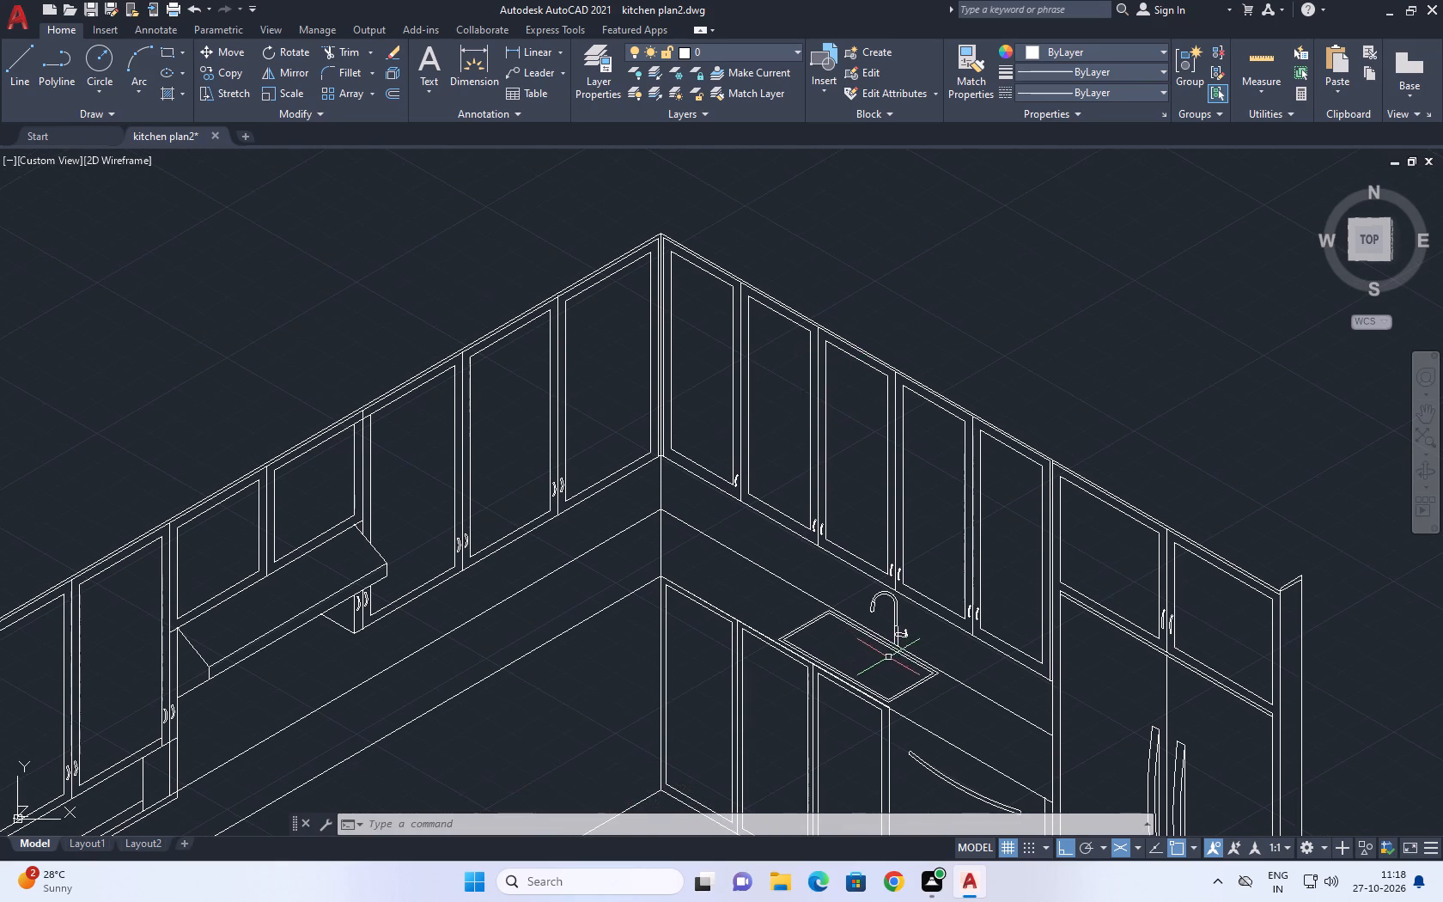
middle_click_drag(885, 657, 547, 558)
scroll(556, 562, "down", 1)
scroll(744, 494, "up", 3)
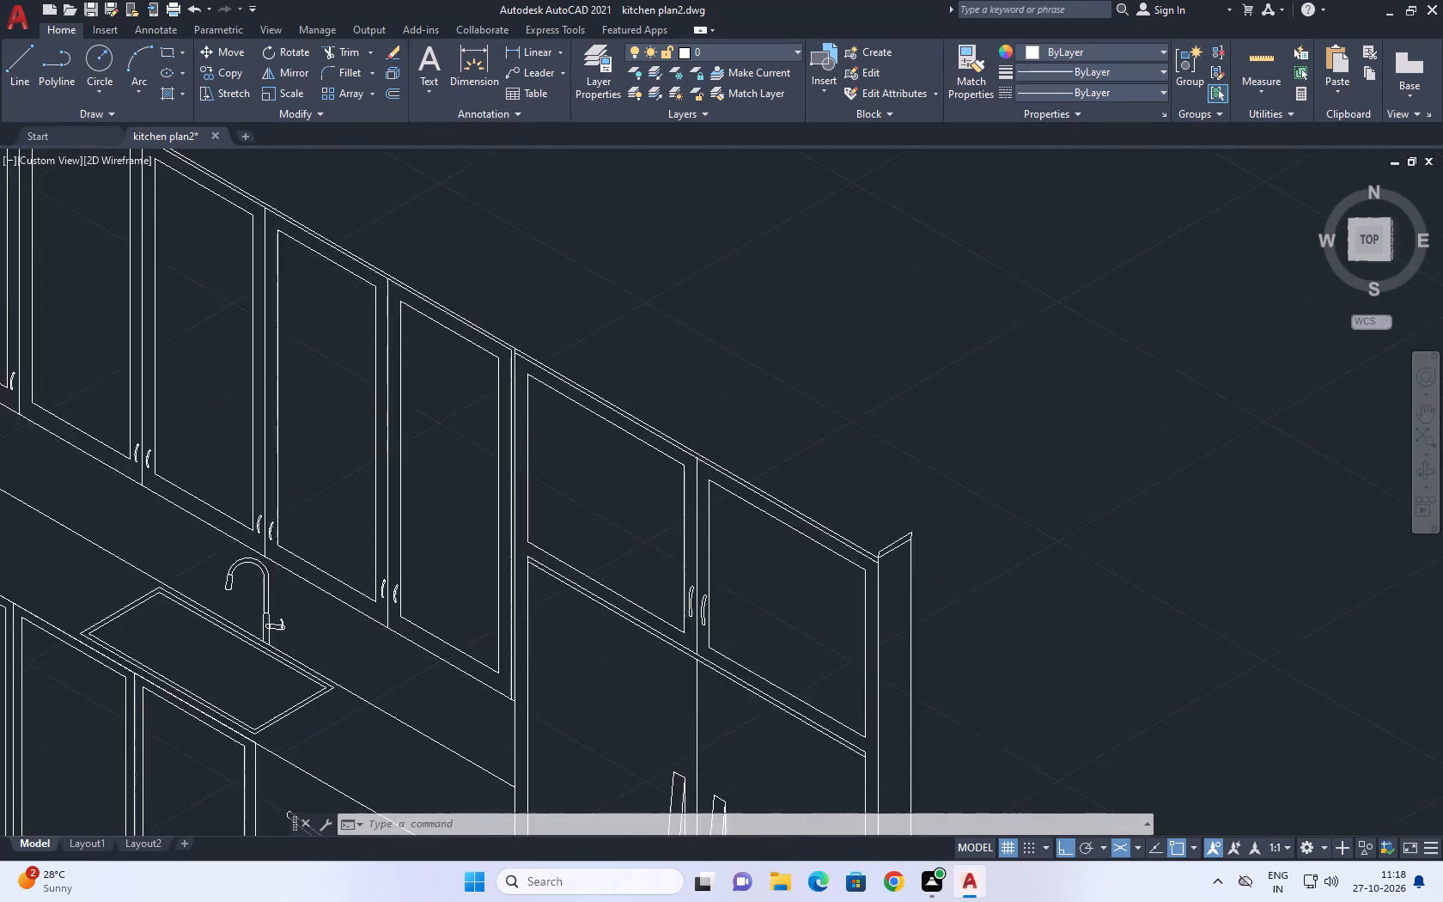
middle_click_drag(665, 525, 758, 375)
scroll(805, 478, "down", 3)
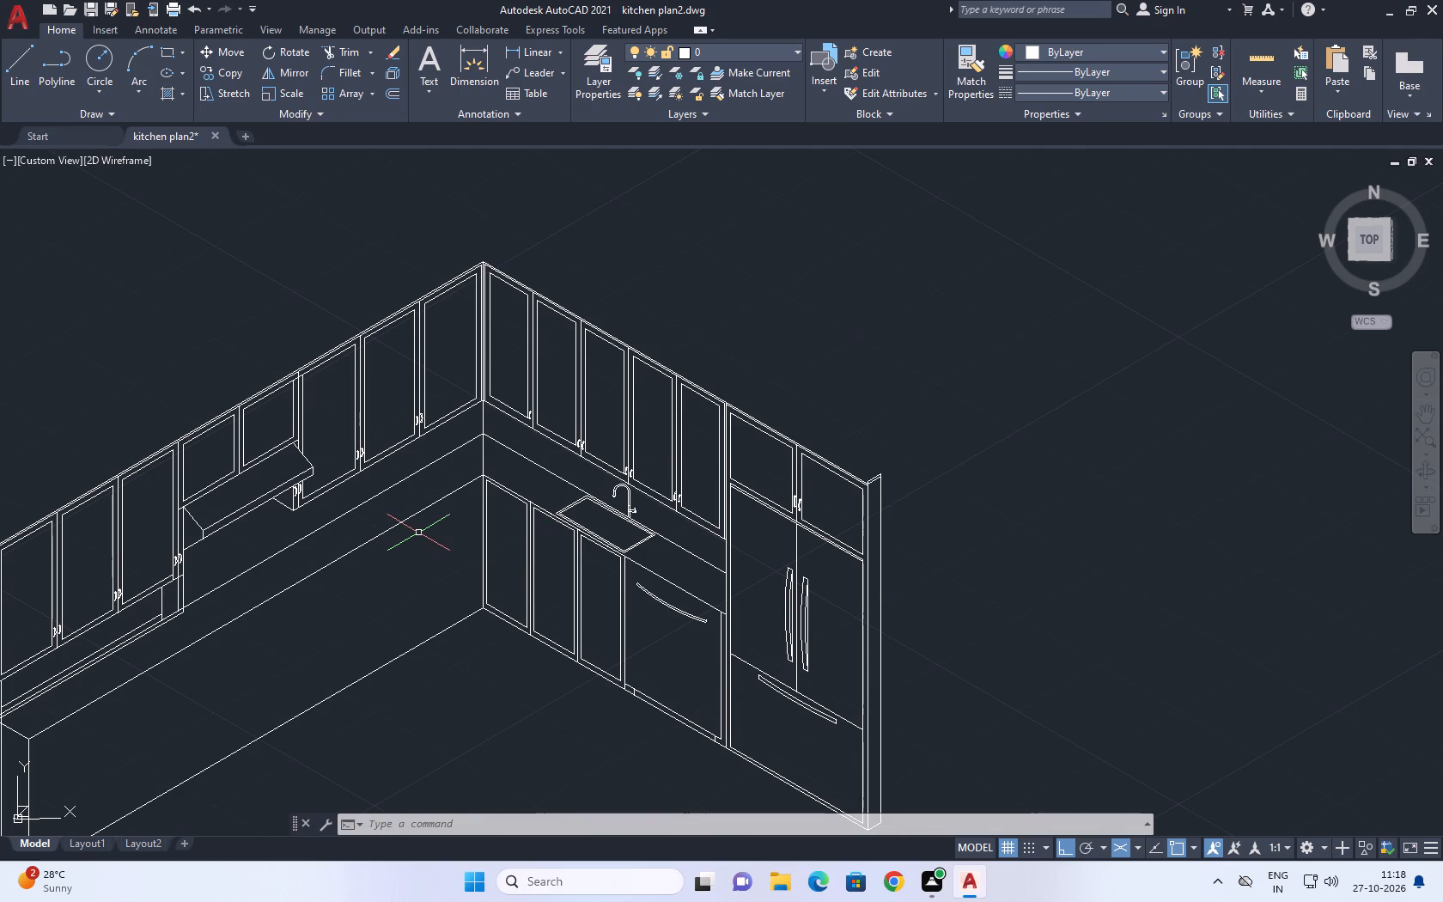
middle_click_drag(468, 470, 650, 483)
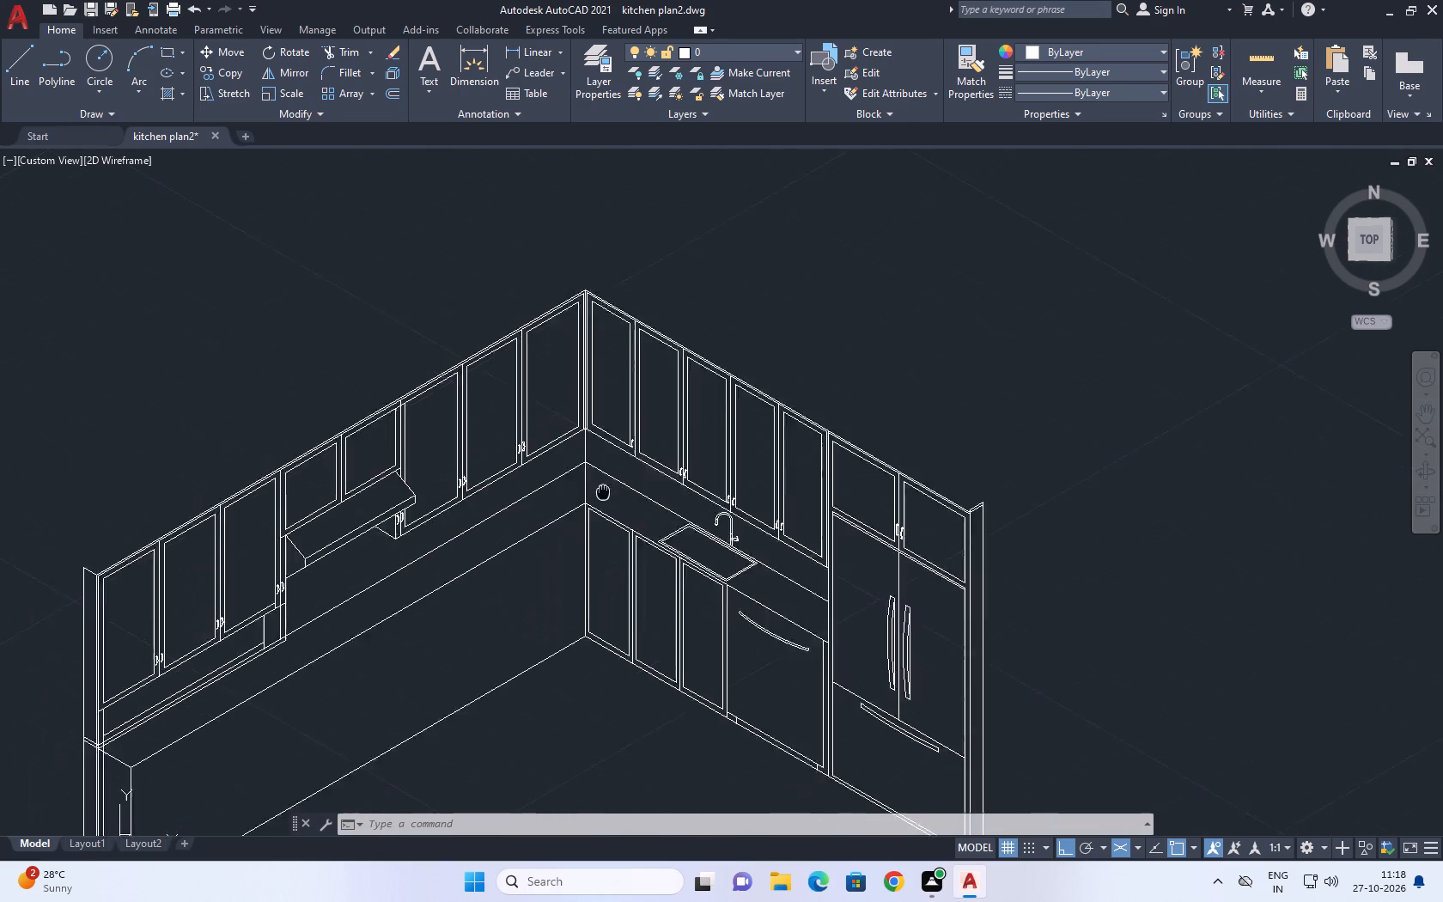
middle_click_drag(650, 483, 719, 470)
scroll(739, 430, "up", 1)
scroll(739, 430, "down", 4)
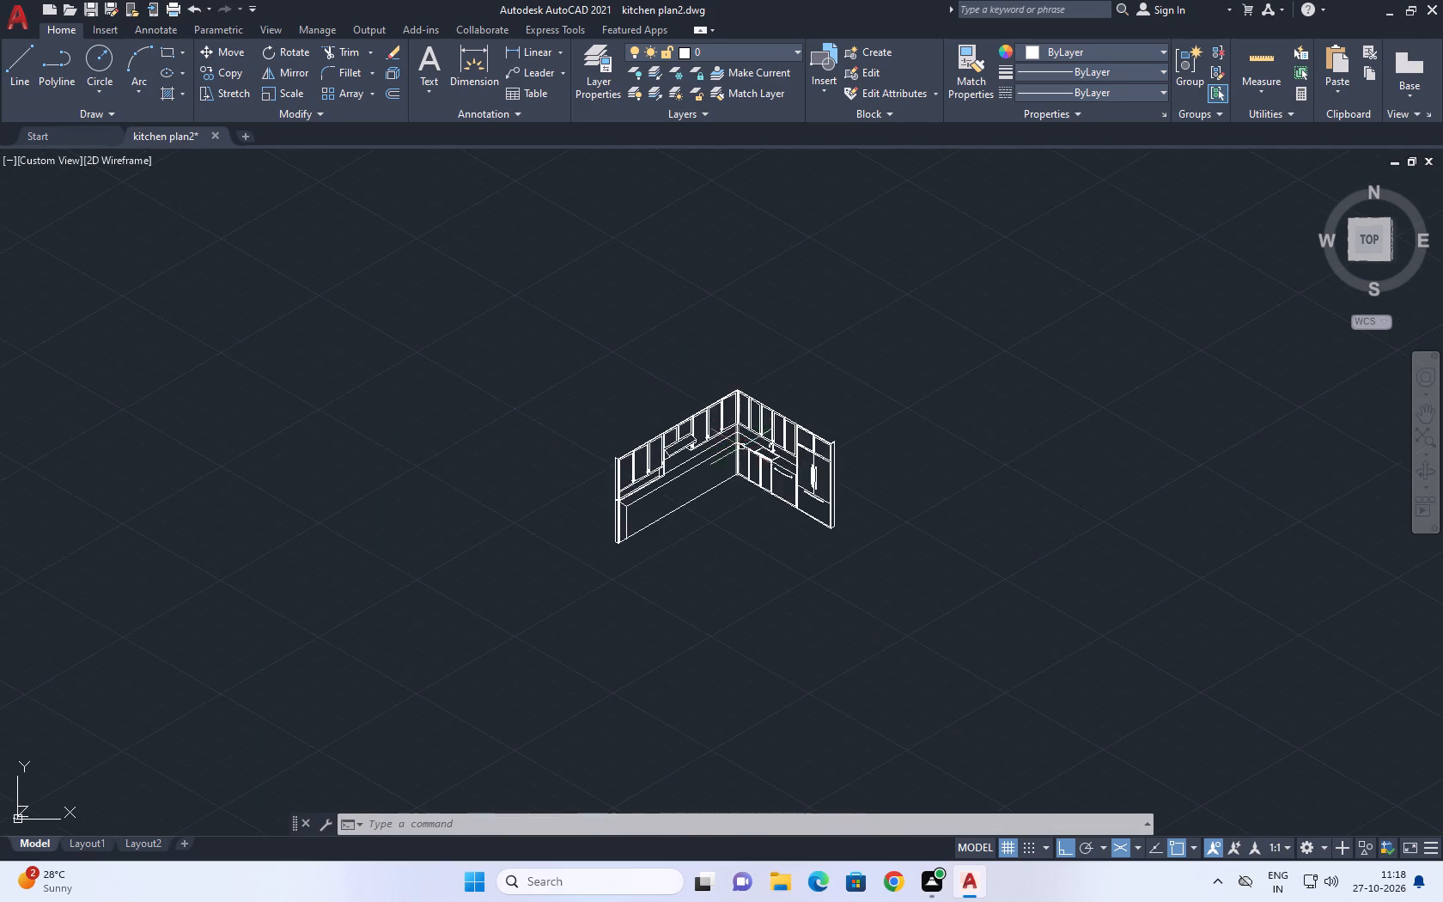
scroll(740, 502, "up", 4)
middle_click_drag(741, 472, 740, 481)
Save the drawing as kitchen plan2 in AutoCAD 2018 Drawing format, replacing the existing file.
left_click(25, 18)
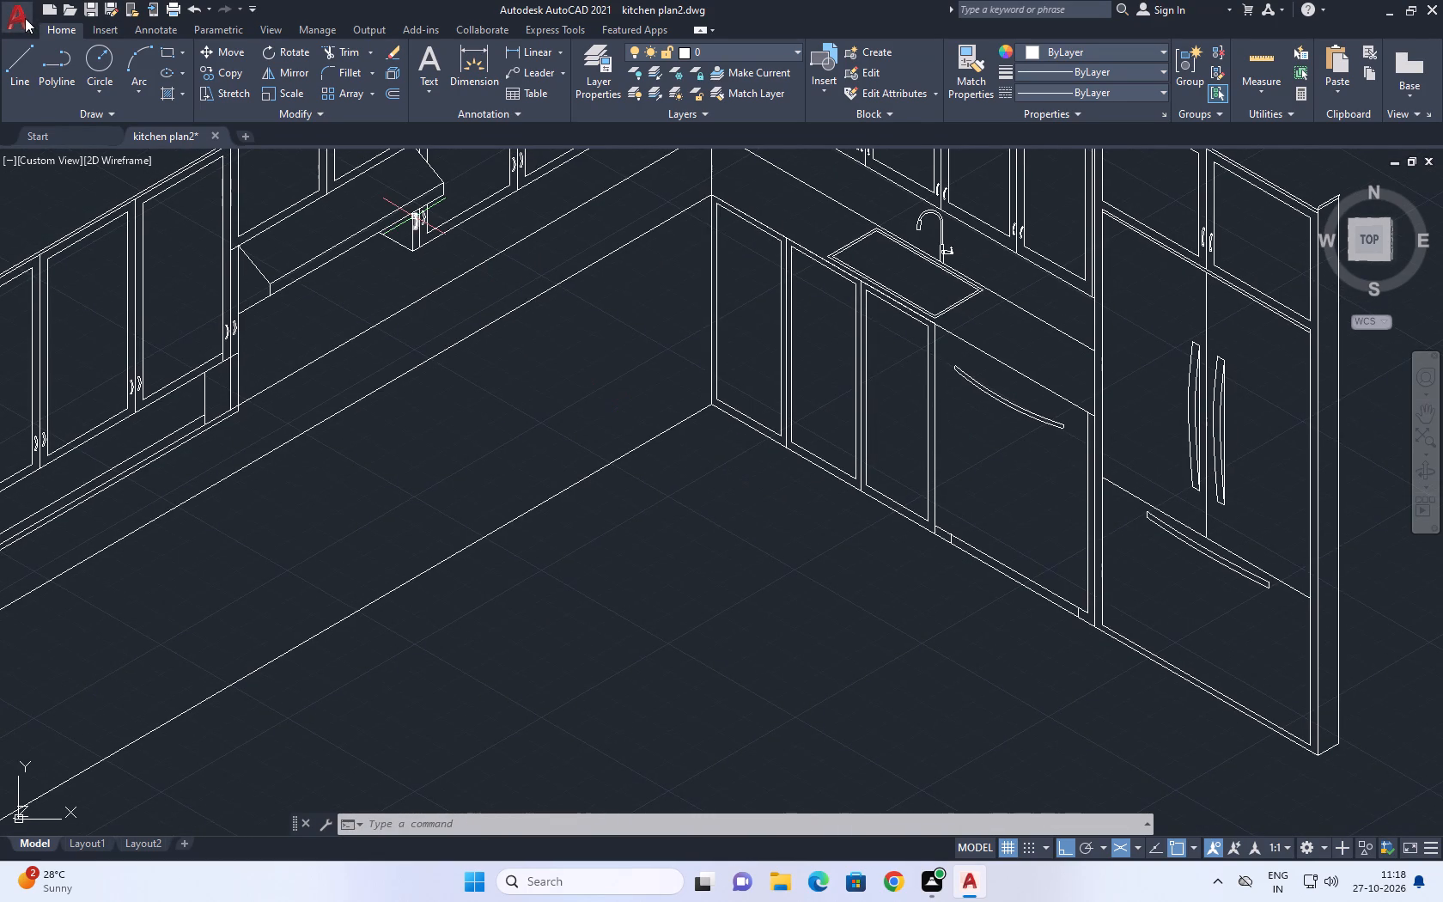
left_click(72, 227)
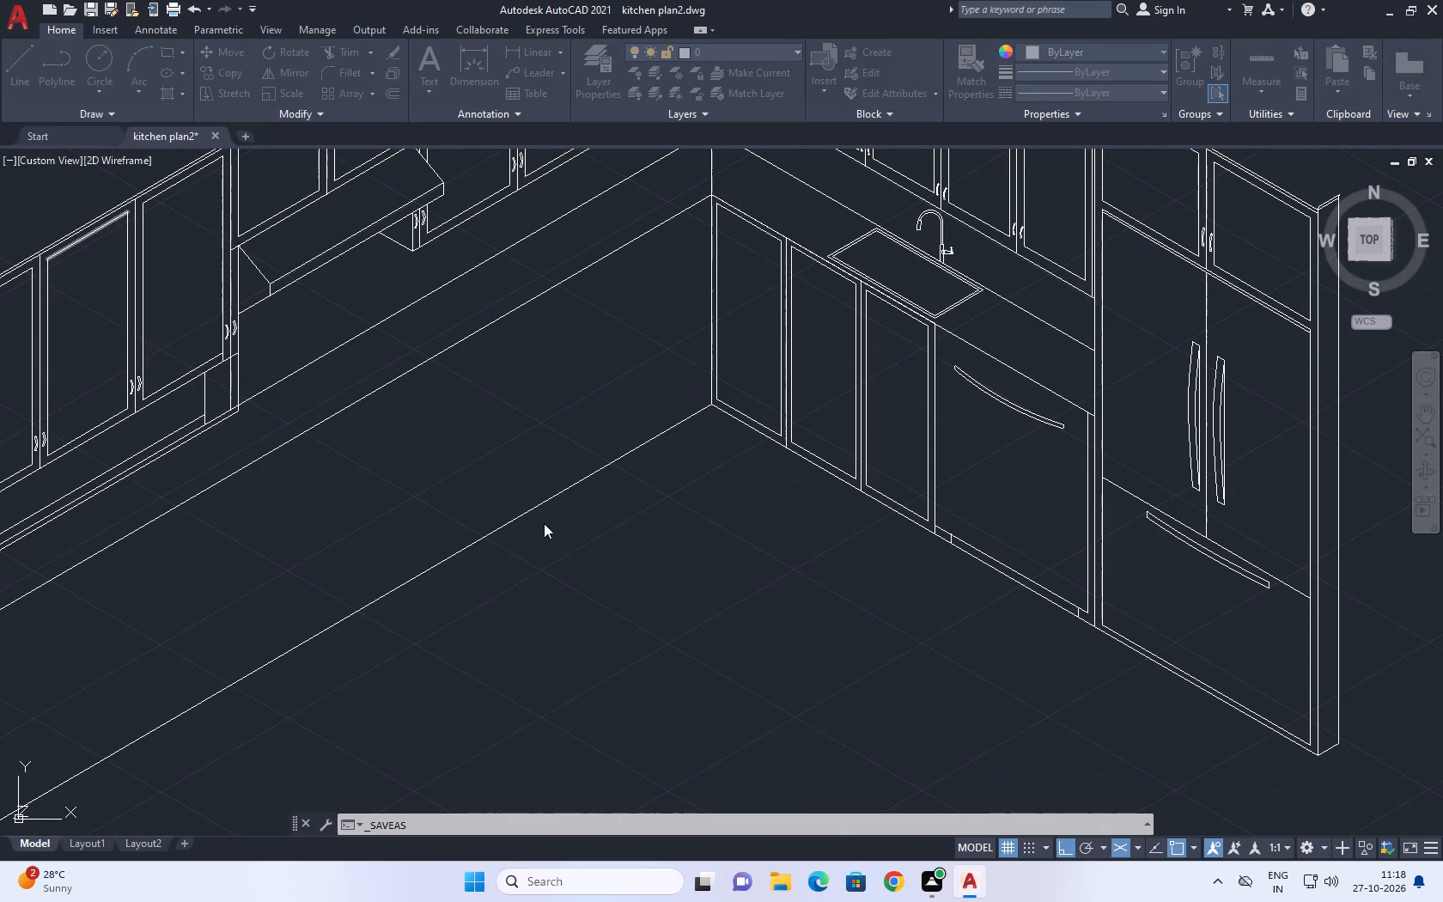
left_click(965, 604)
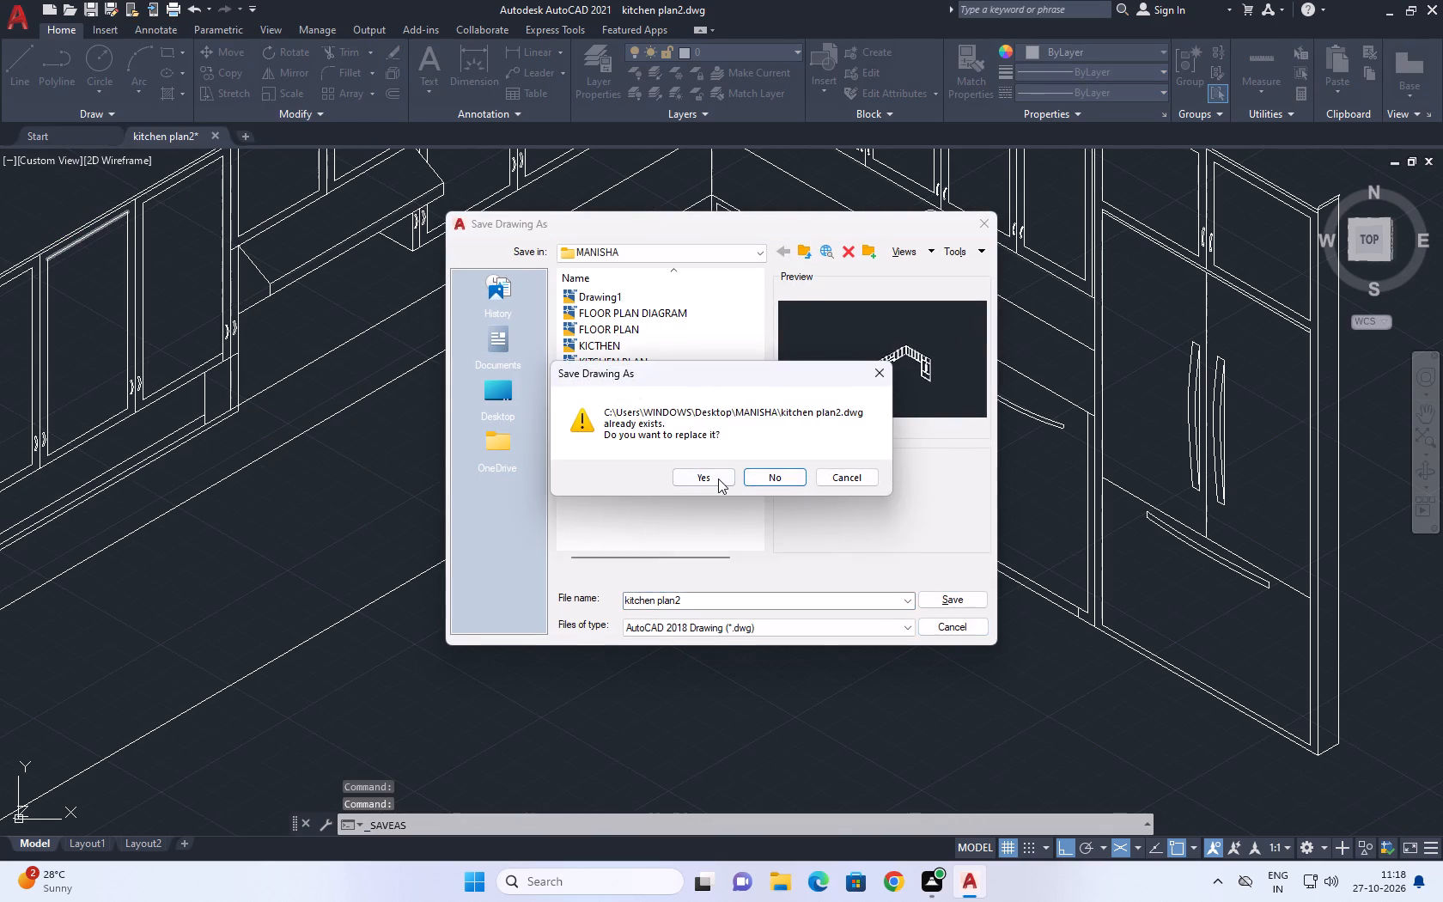
left_click(718, 479)
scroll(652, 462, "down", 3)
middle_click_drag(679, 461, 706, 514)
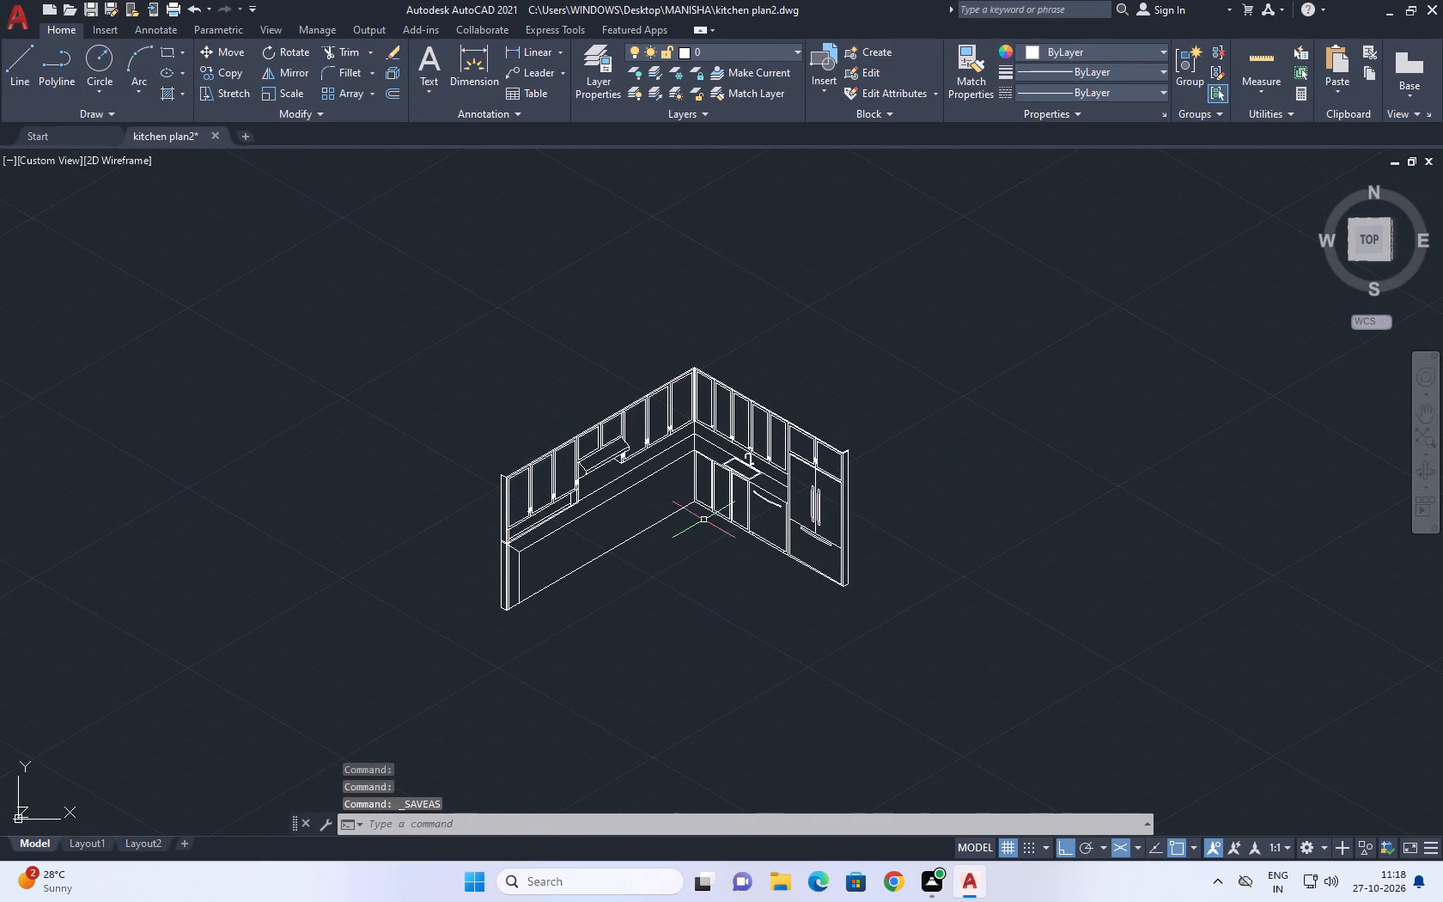
Draw connected isometric lines in the empty space below the kitchen: 151 upper edge, 91 vertical, 91 lower edge, and a vertical crossing the upper edge.
type("l")
key("space")
scroll(693, 595, "down", 1)
middle_click_drag(692, 595, 654, 217)
middle_click_drag(628, 281, 576, 398)
scroll(576, 398, "up", 3)
left_click(566, 437)
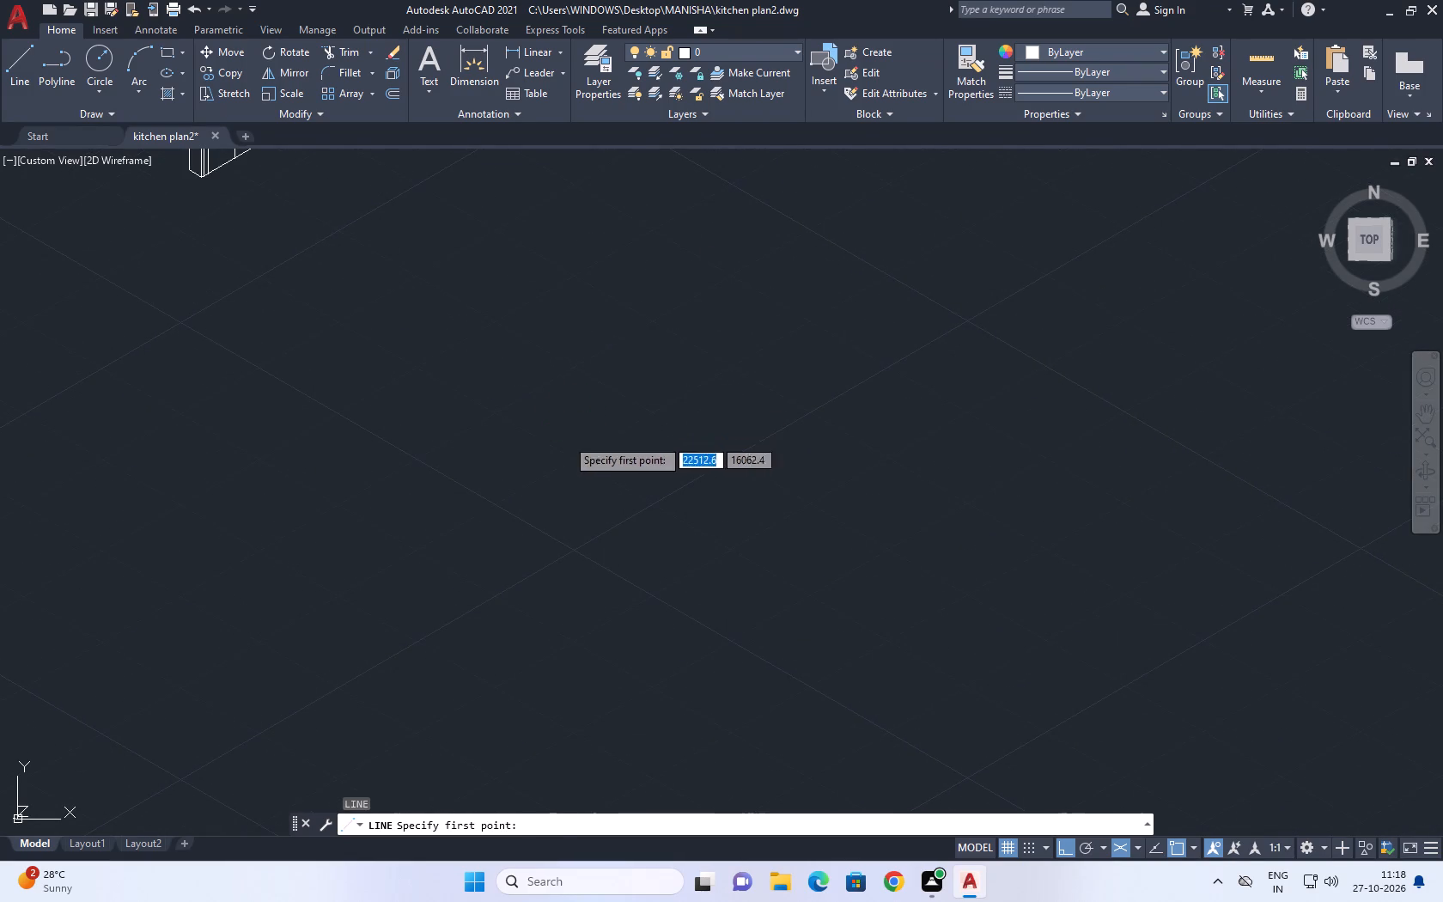
type("151")
key("Return")
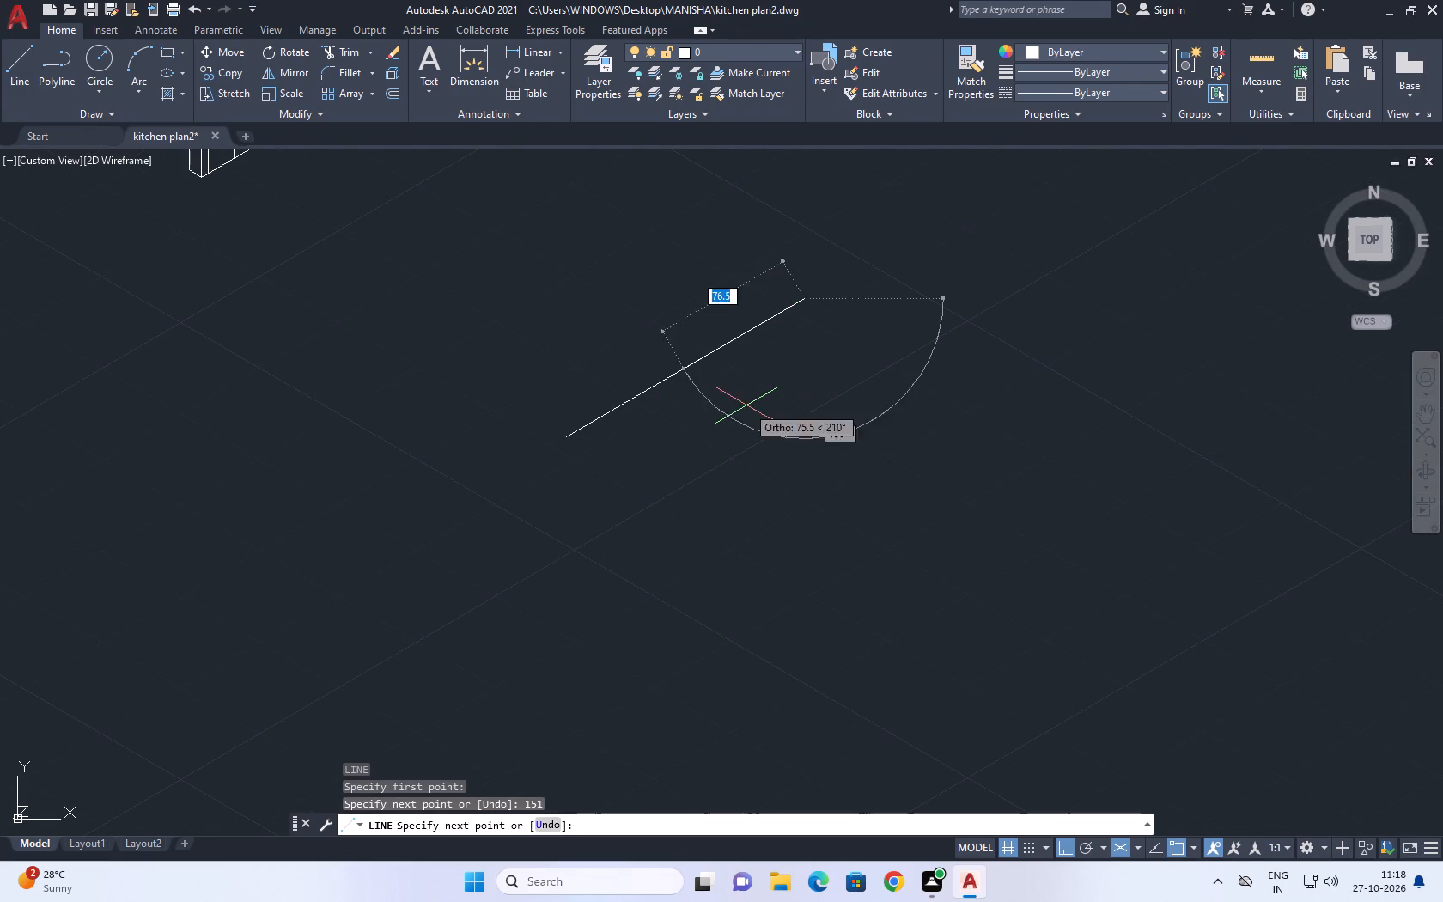
key("F8")
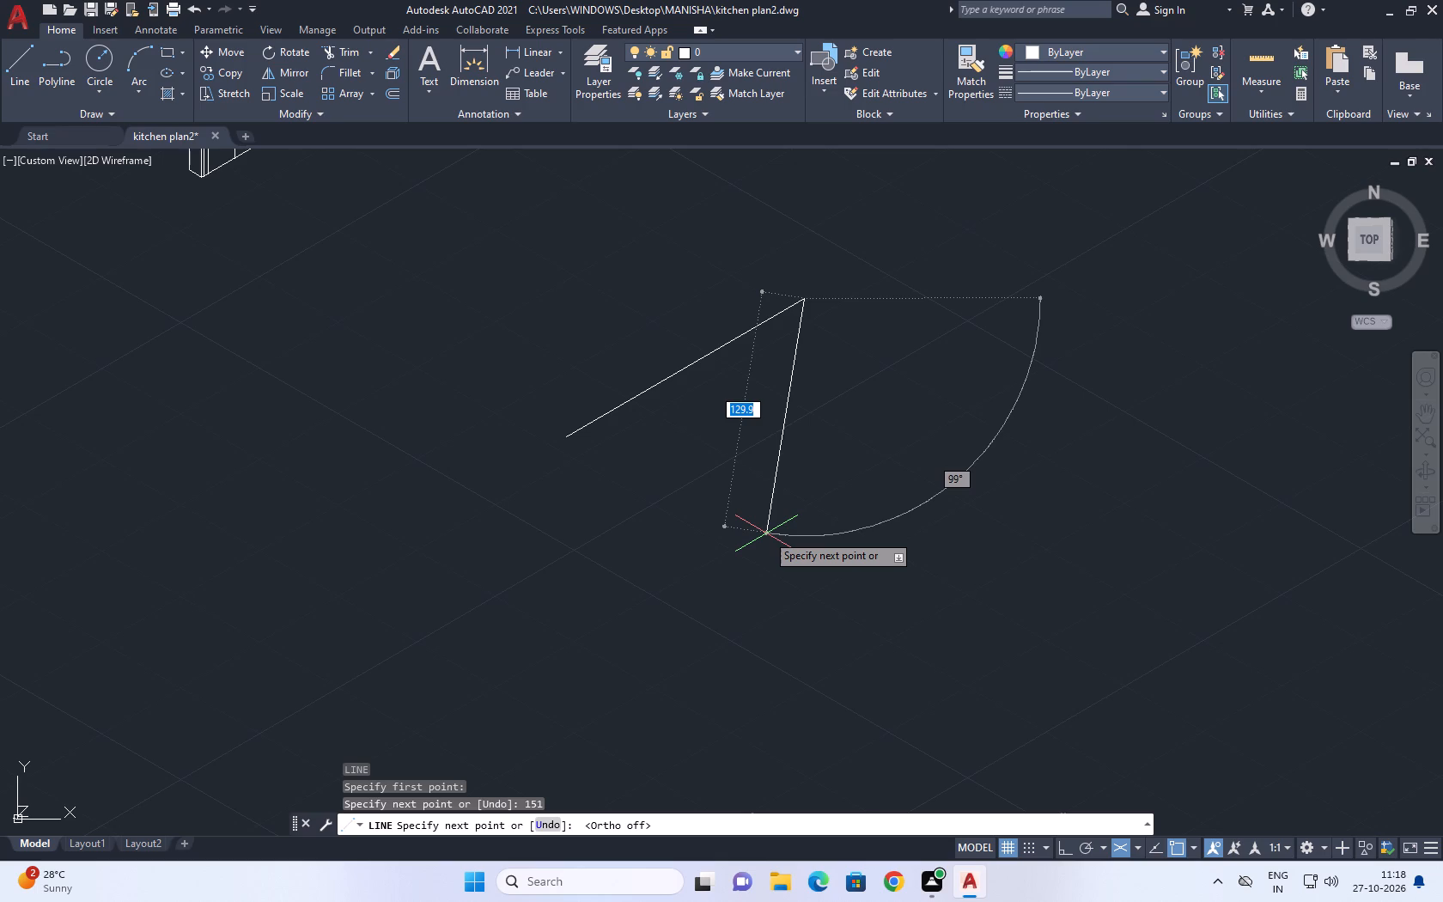
key("F5")
key("F8")
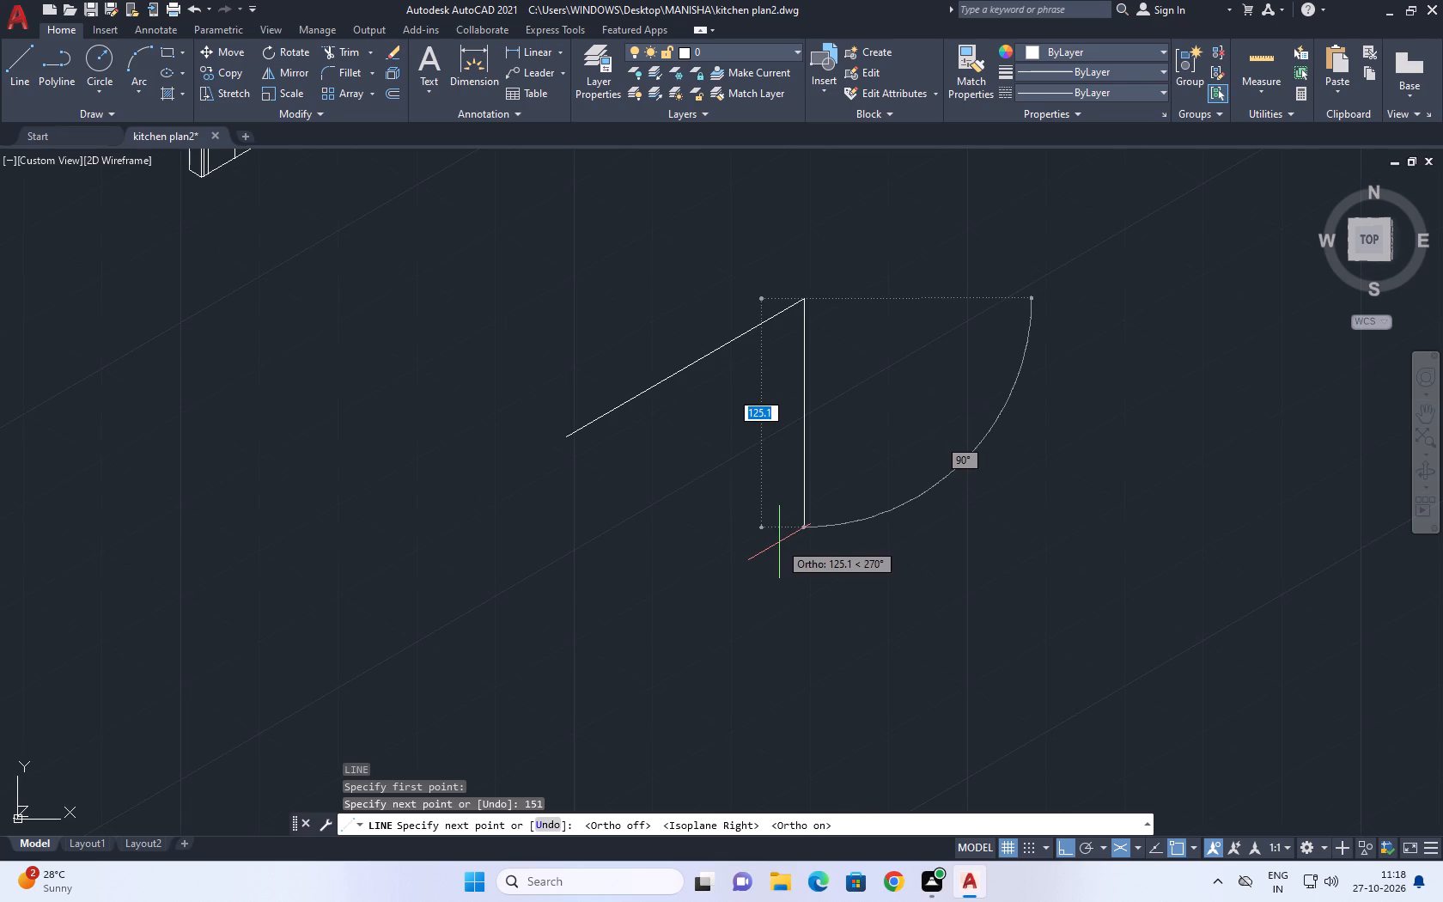
type("91")
key("Return")
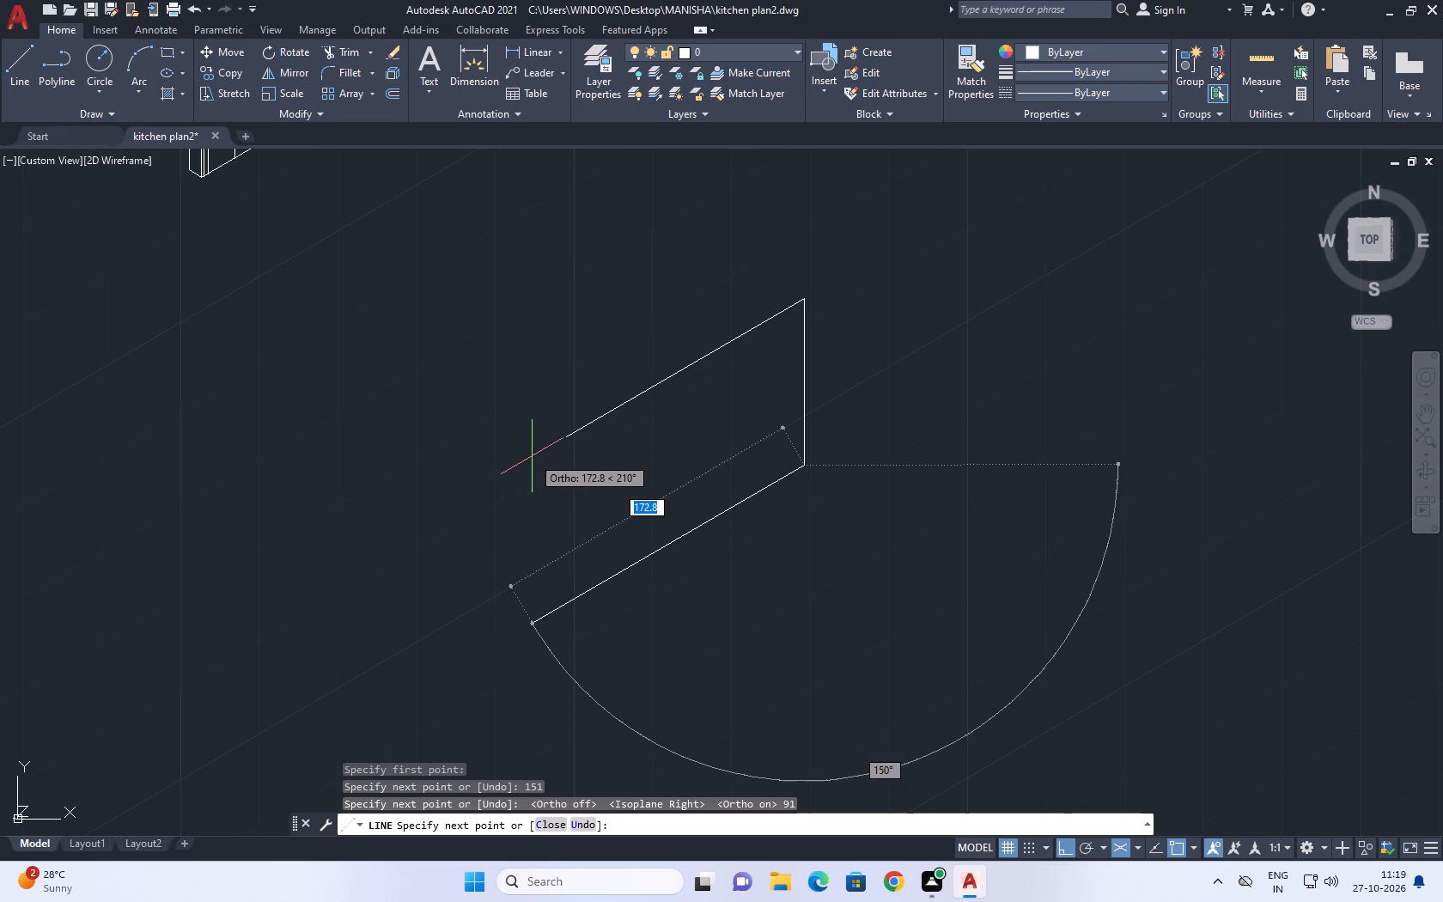
type("91")
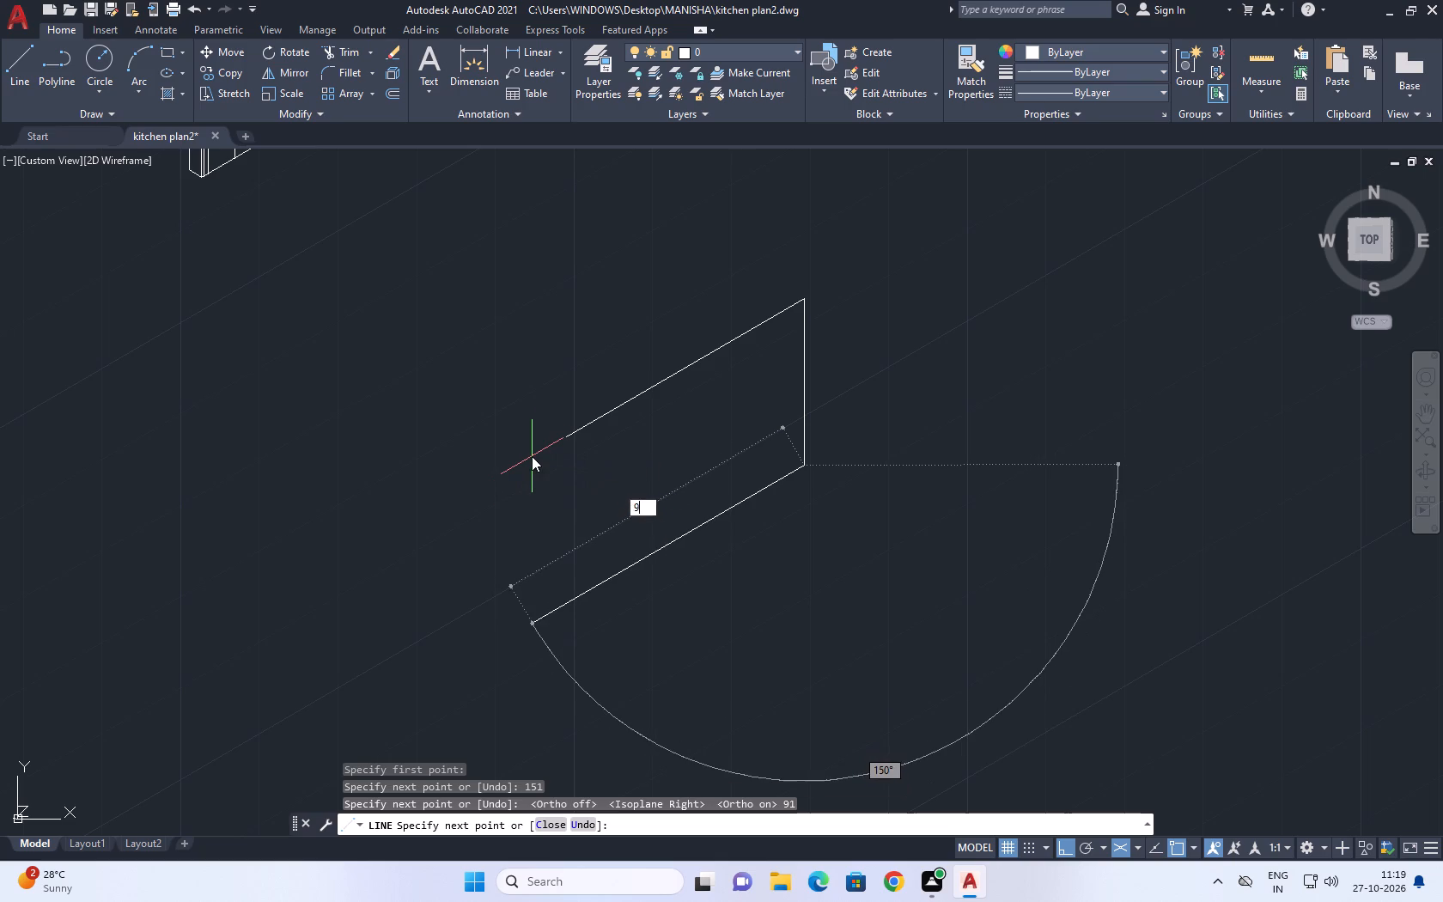
key("Return")
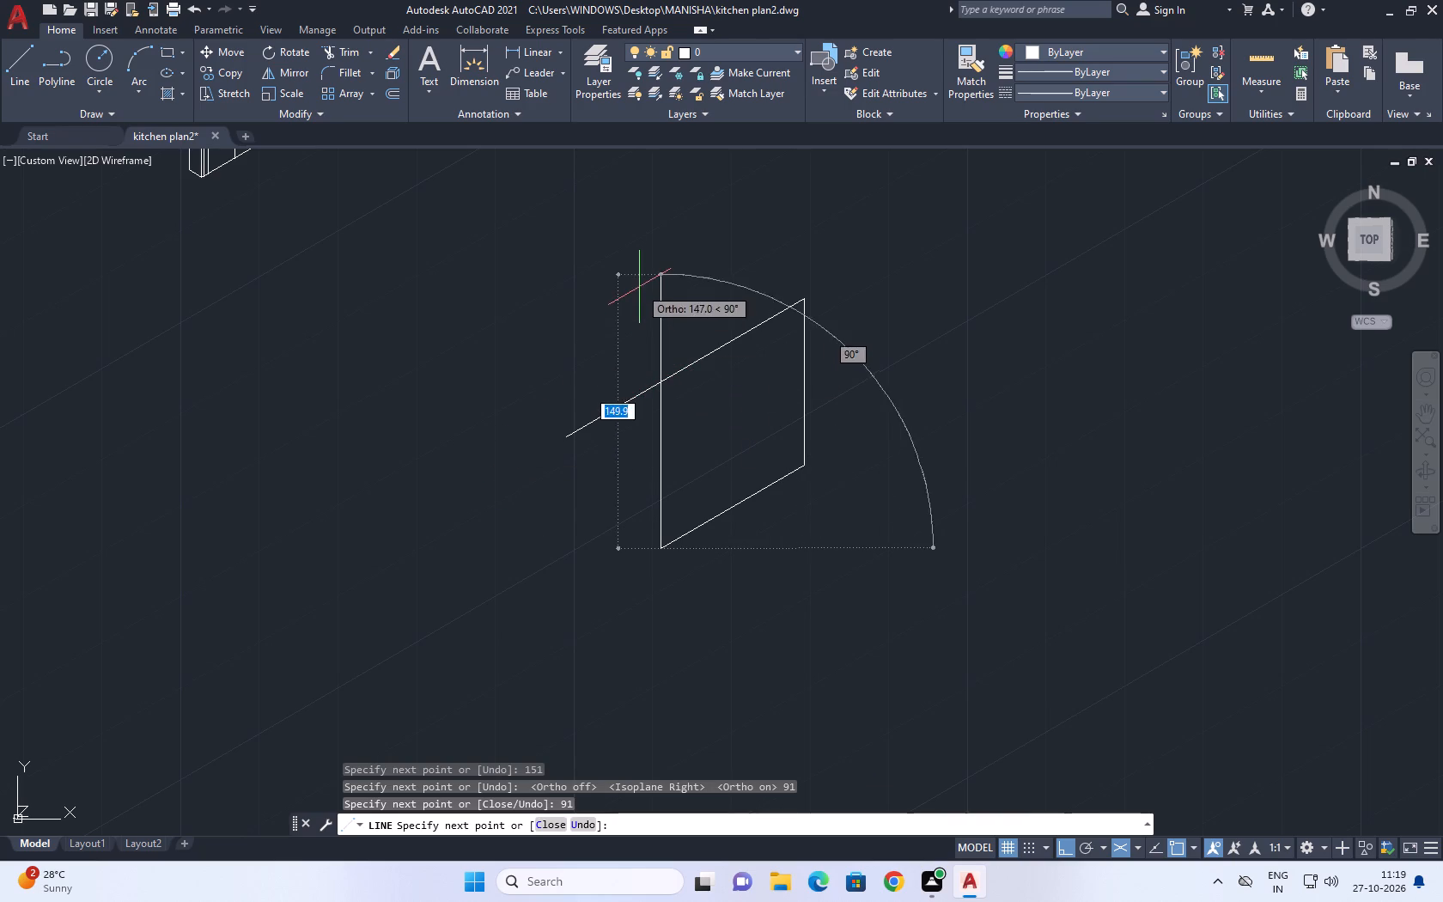
left_click(639, 281)
key("Escape")
Trim the upper edge and the second vertical where they extend past their crossing, leaving a closed 91 by 91 side panel.
middle_click_drag(636, 363, 619, 389)
type("tr")
key("space")
left_click(644, 336)
left_click(592, 430)
left_click(583, 469)
right_click_drag(594, 393, 583, 387)
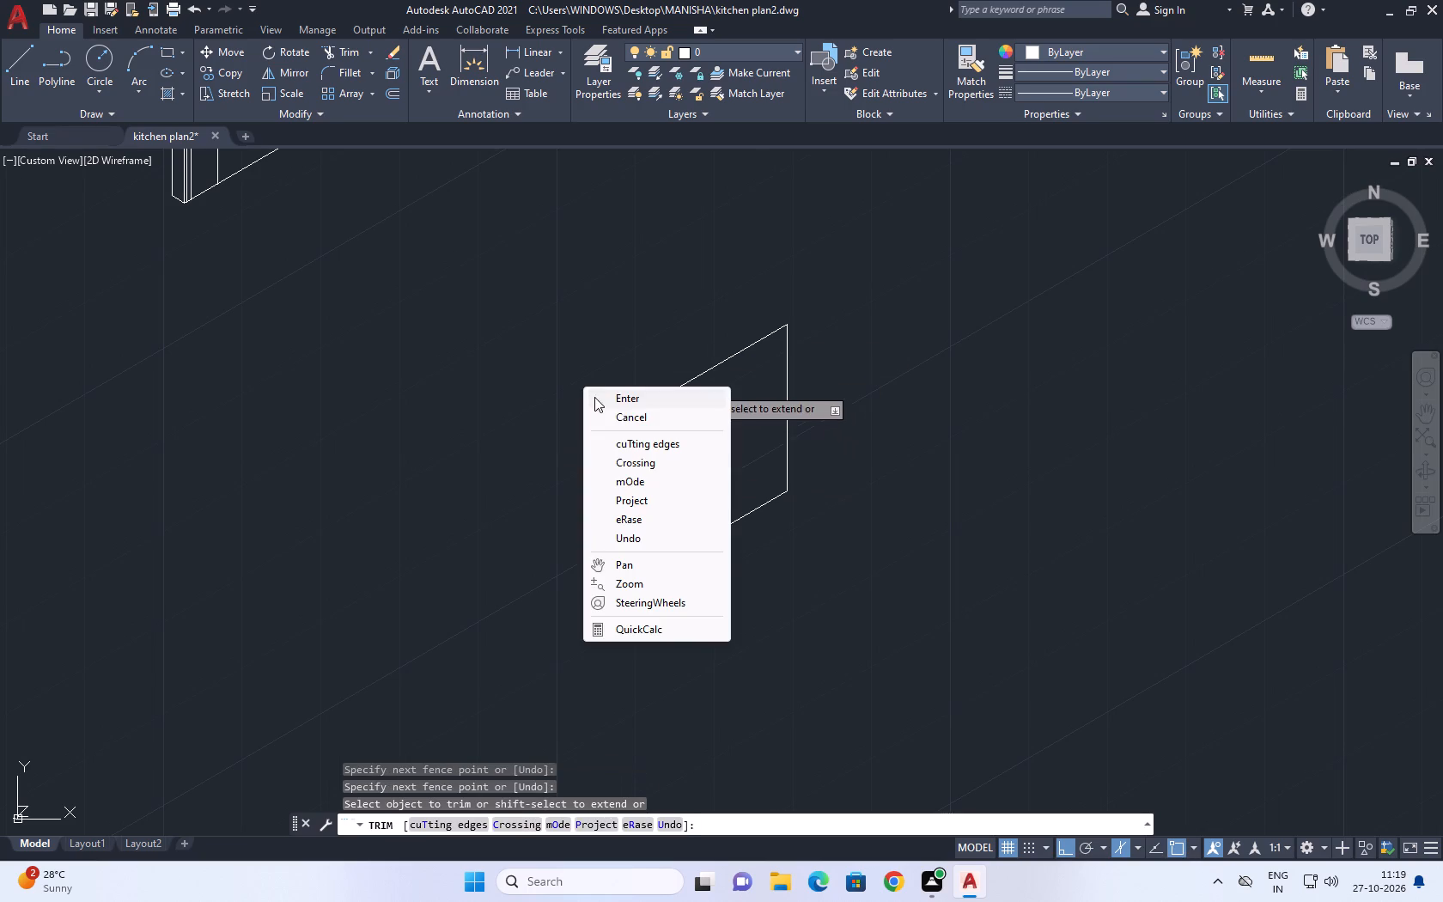
left_click(620, 418)
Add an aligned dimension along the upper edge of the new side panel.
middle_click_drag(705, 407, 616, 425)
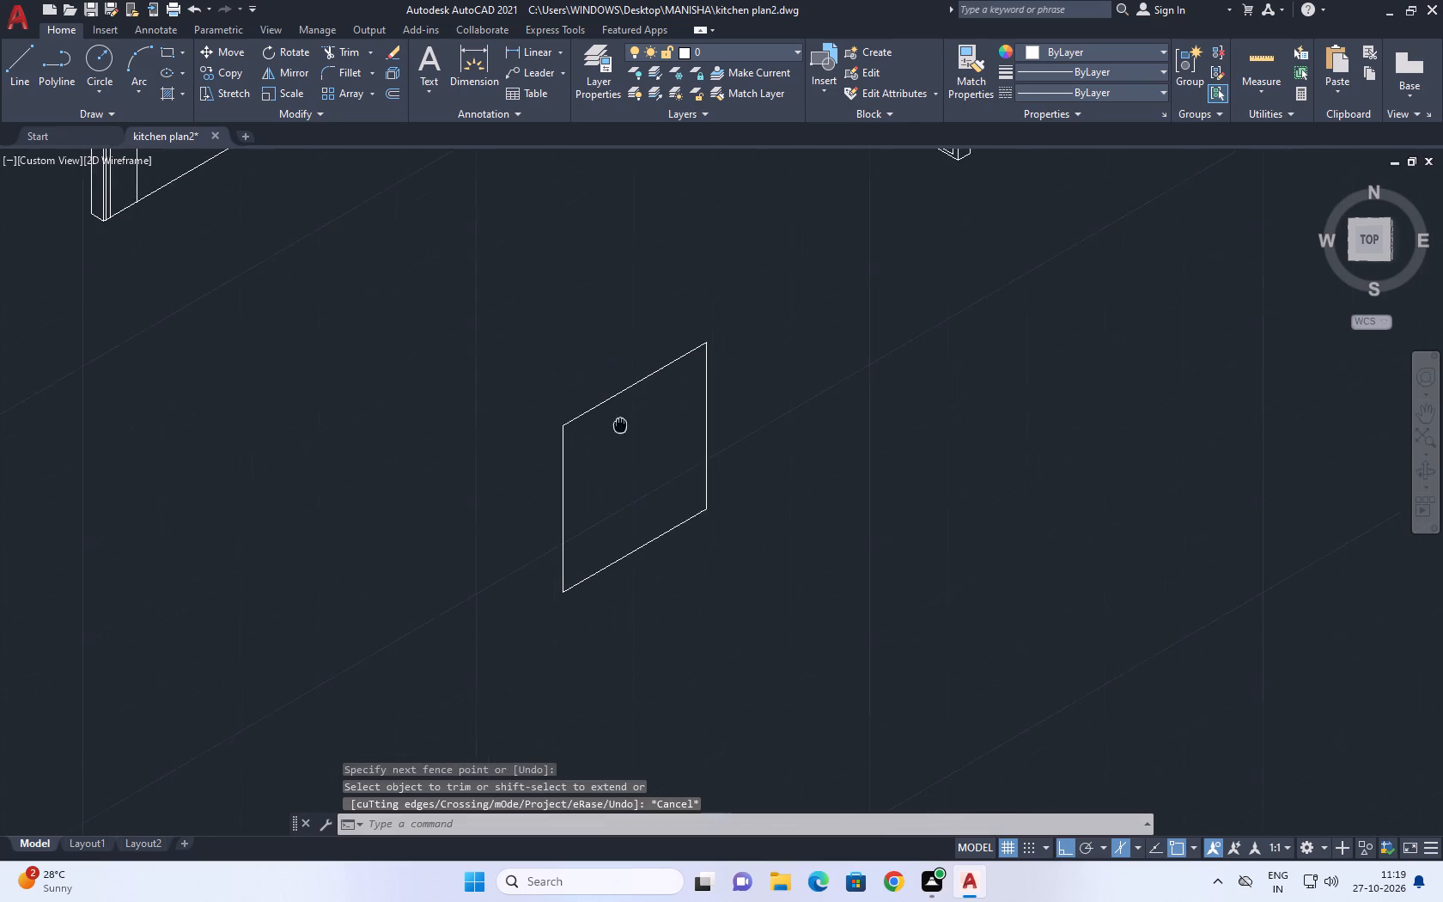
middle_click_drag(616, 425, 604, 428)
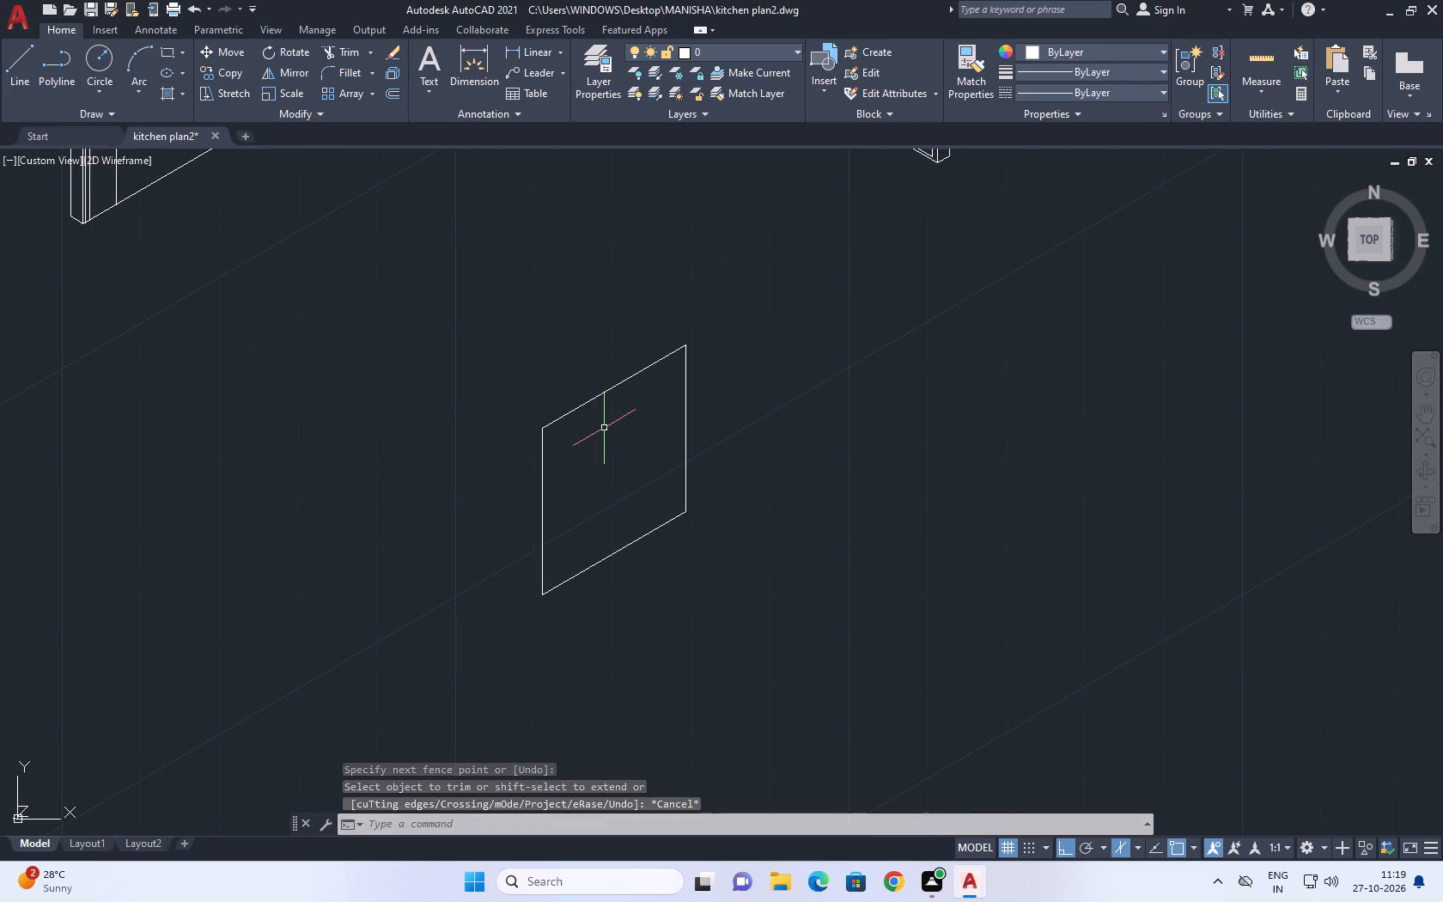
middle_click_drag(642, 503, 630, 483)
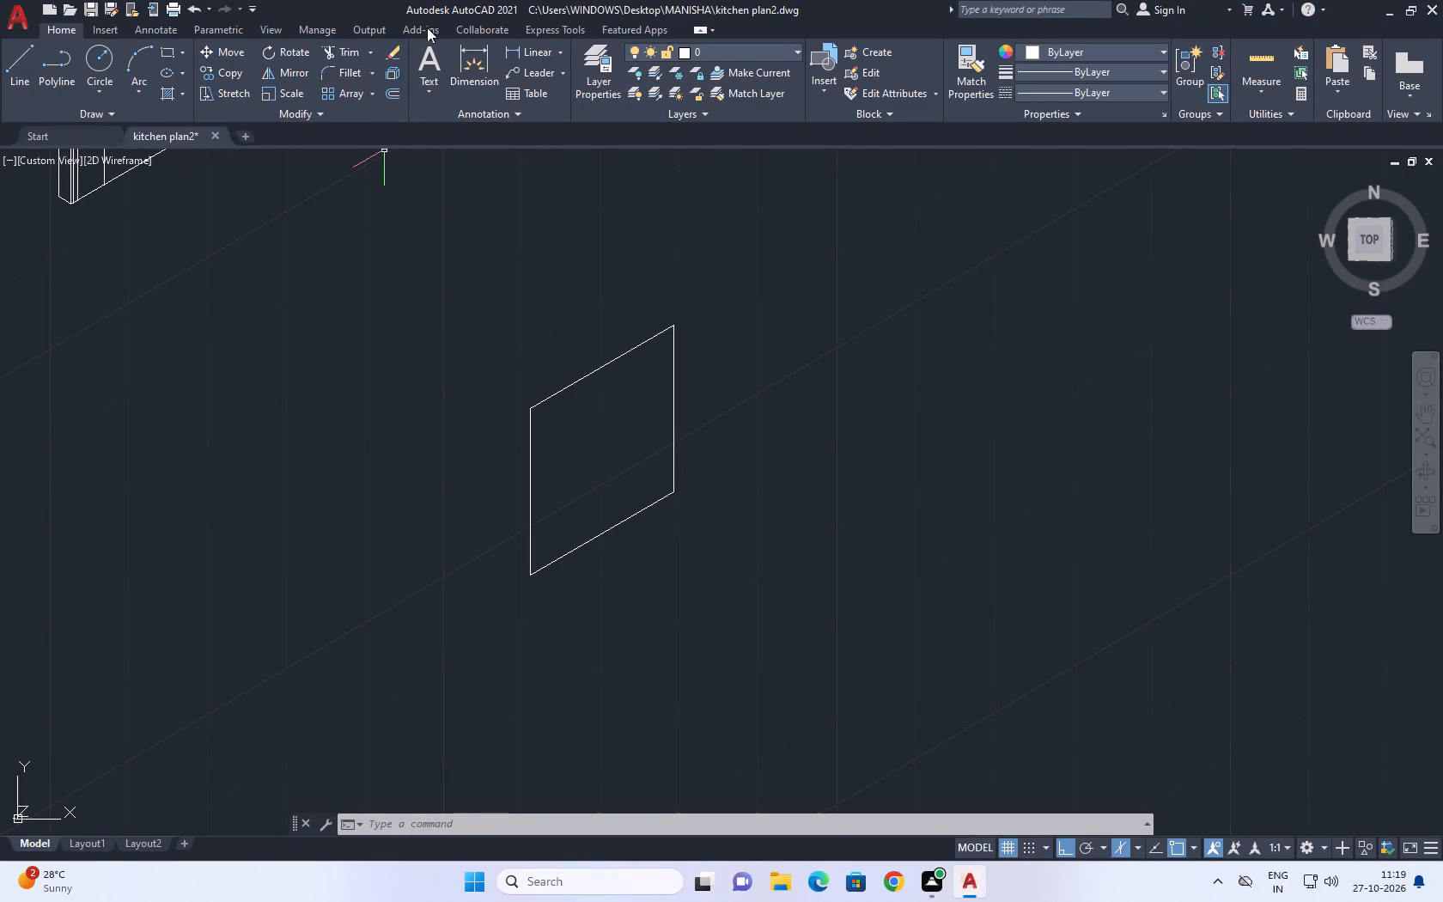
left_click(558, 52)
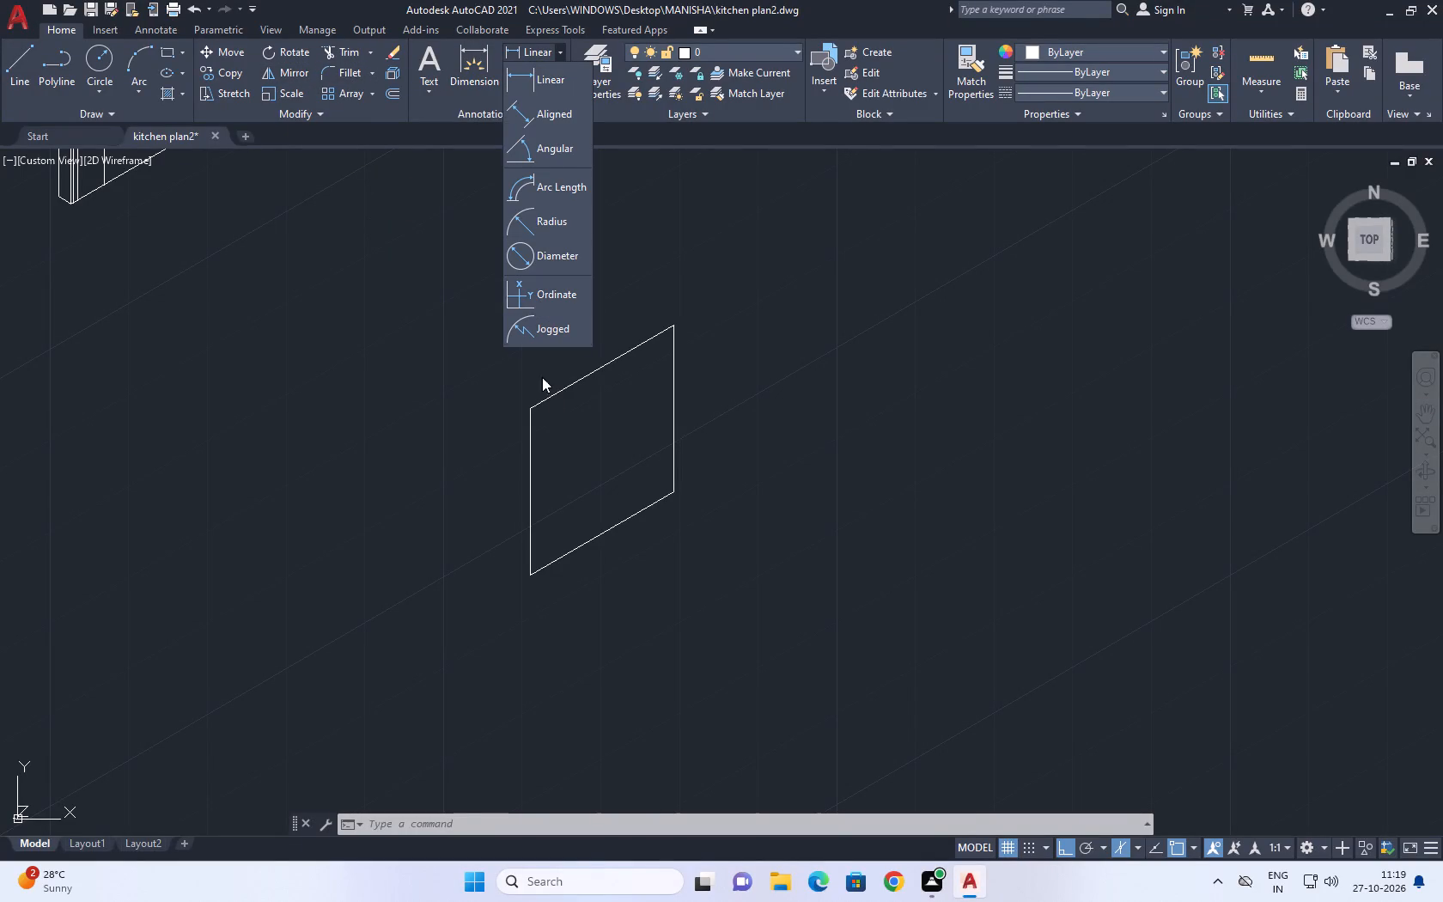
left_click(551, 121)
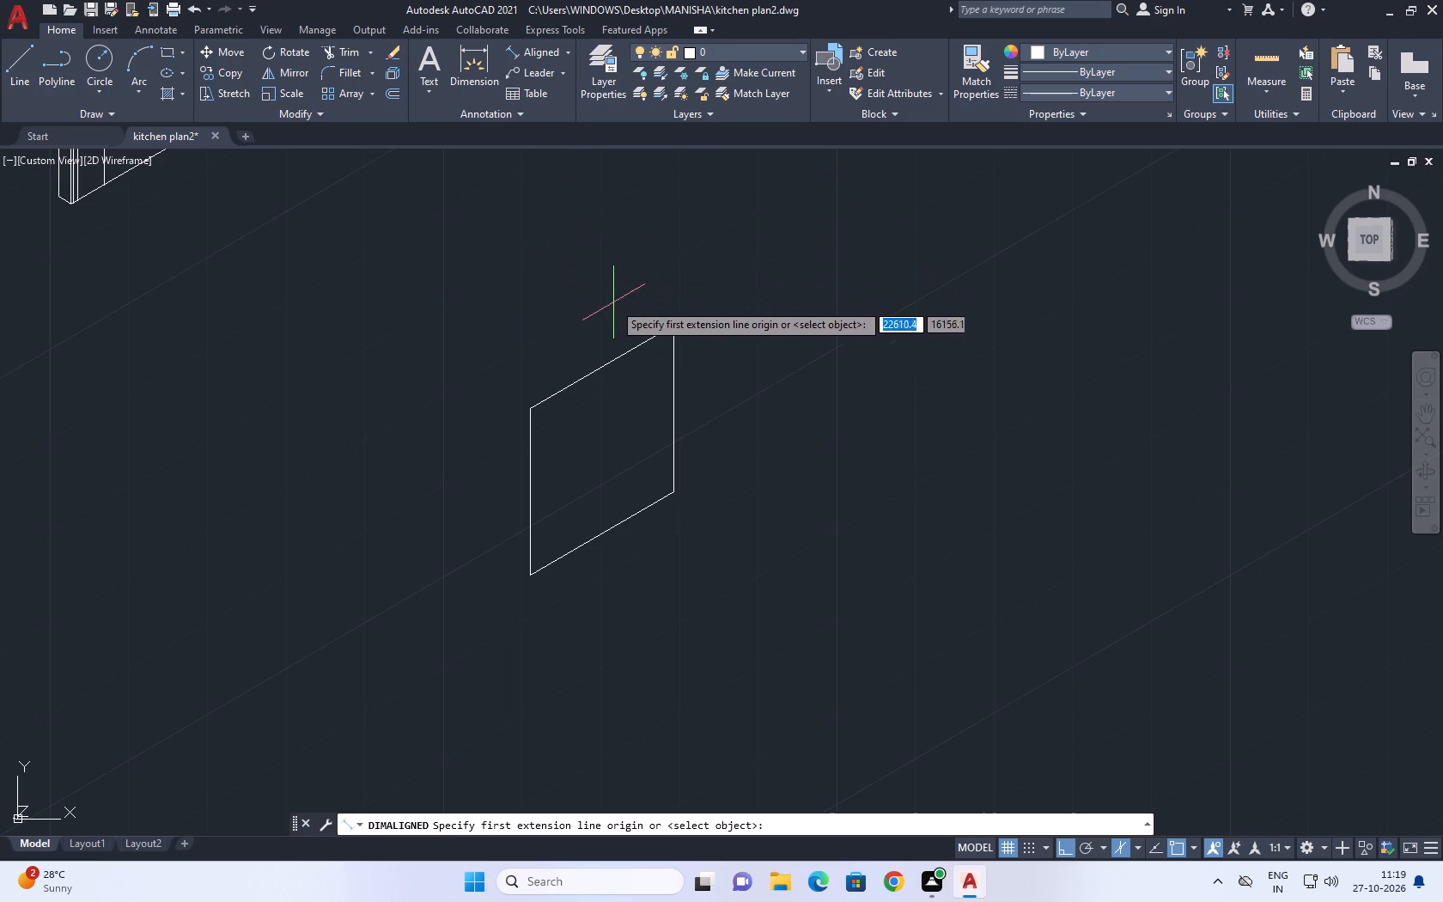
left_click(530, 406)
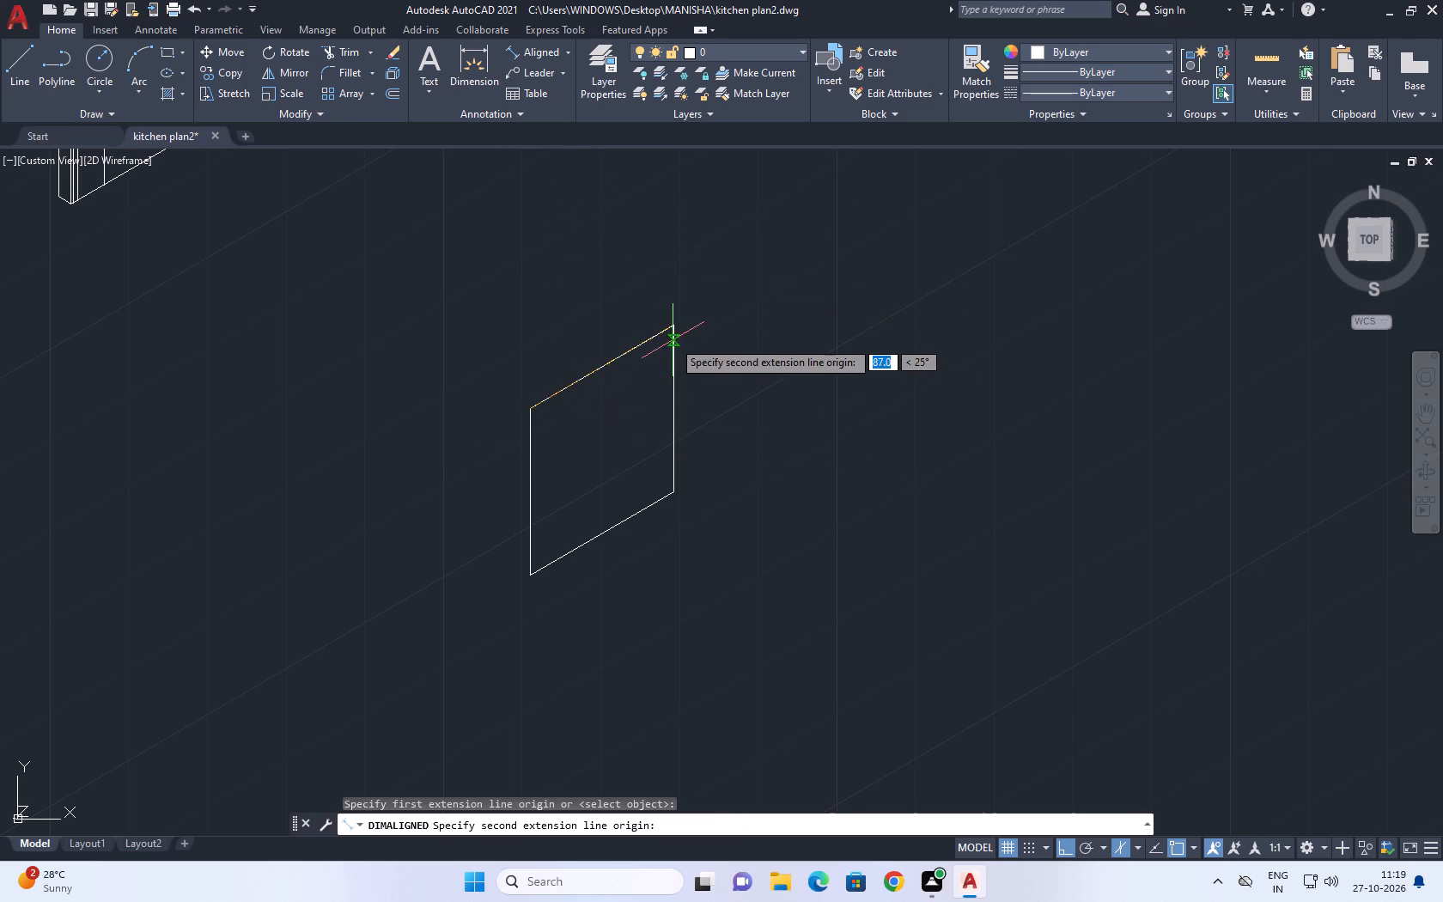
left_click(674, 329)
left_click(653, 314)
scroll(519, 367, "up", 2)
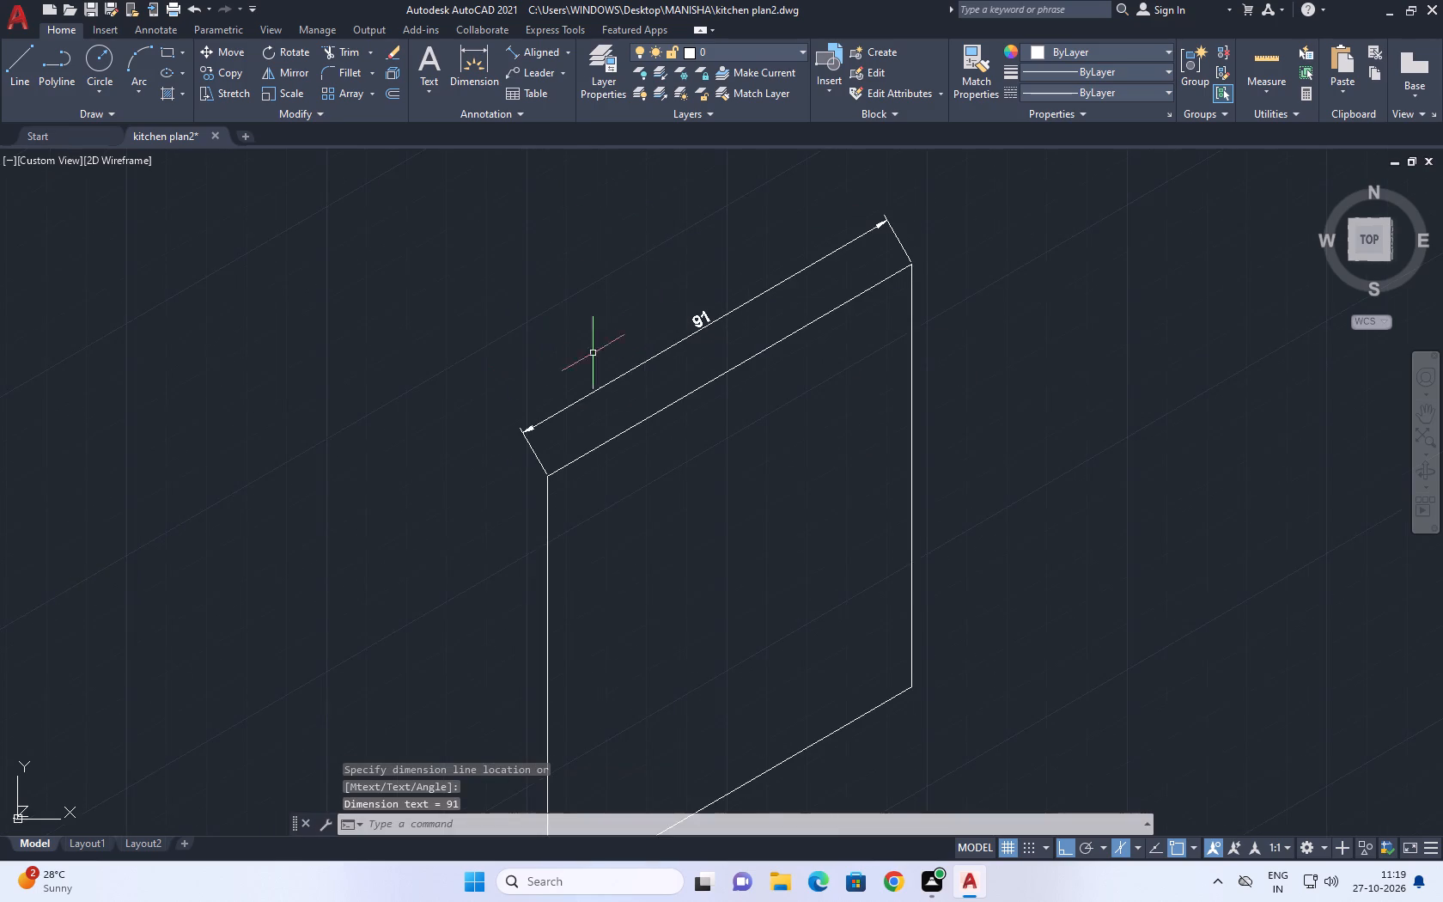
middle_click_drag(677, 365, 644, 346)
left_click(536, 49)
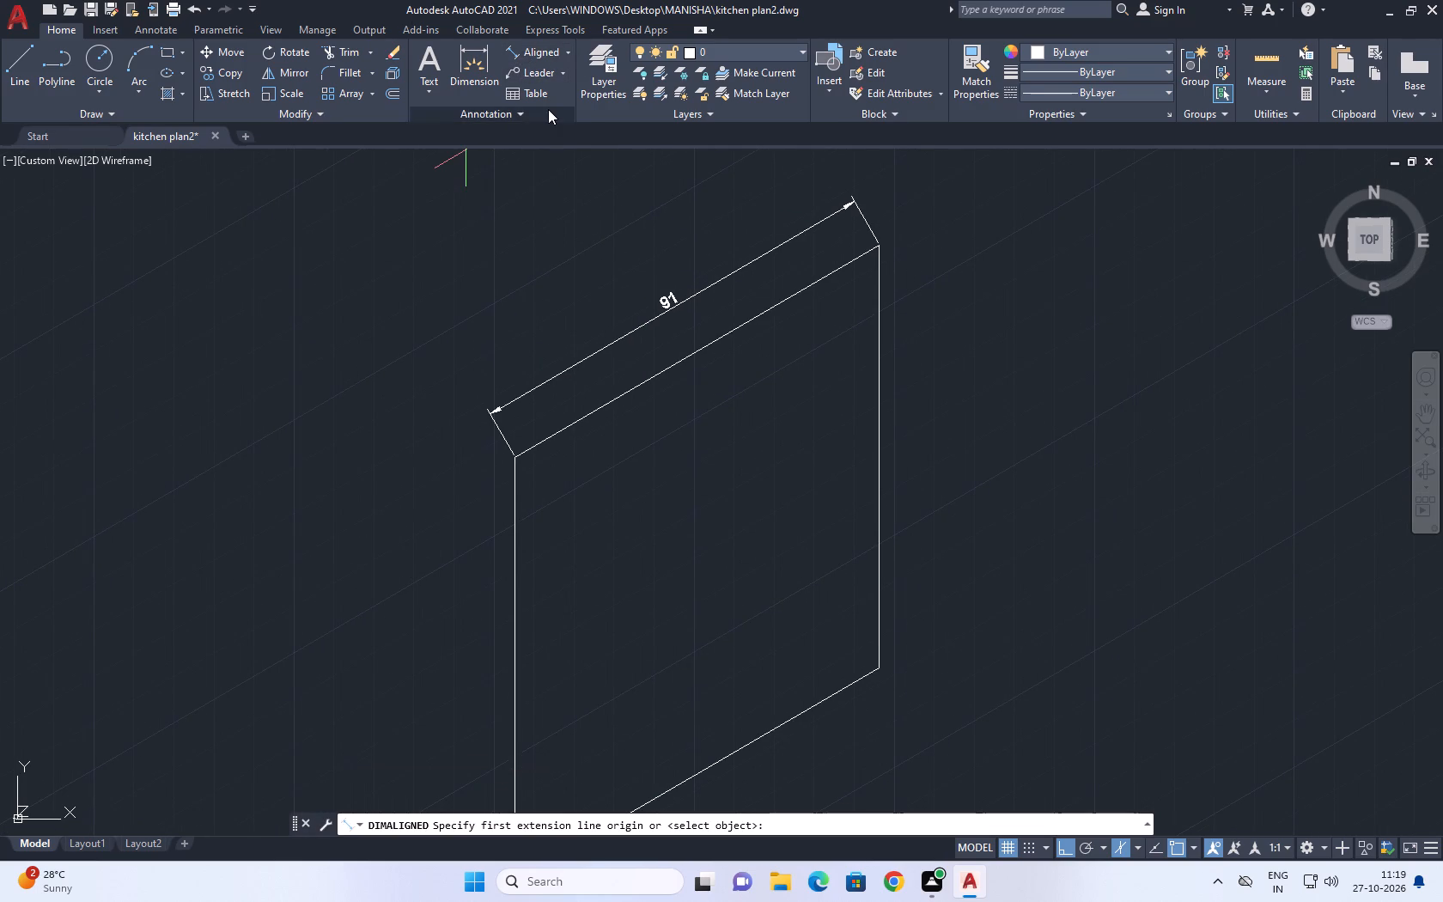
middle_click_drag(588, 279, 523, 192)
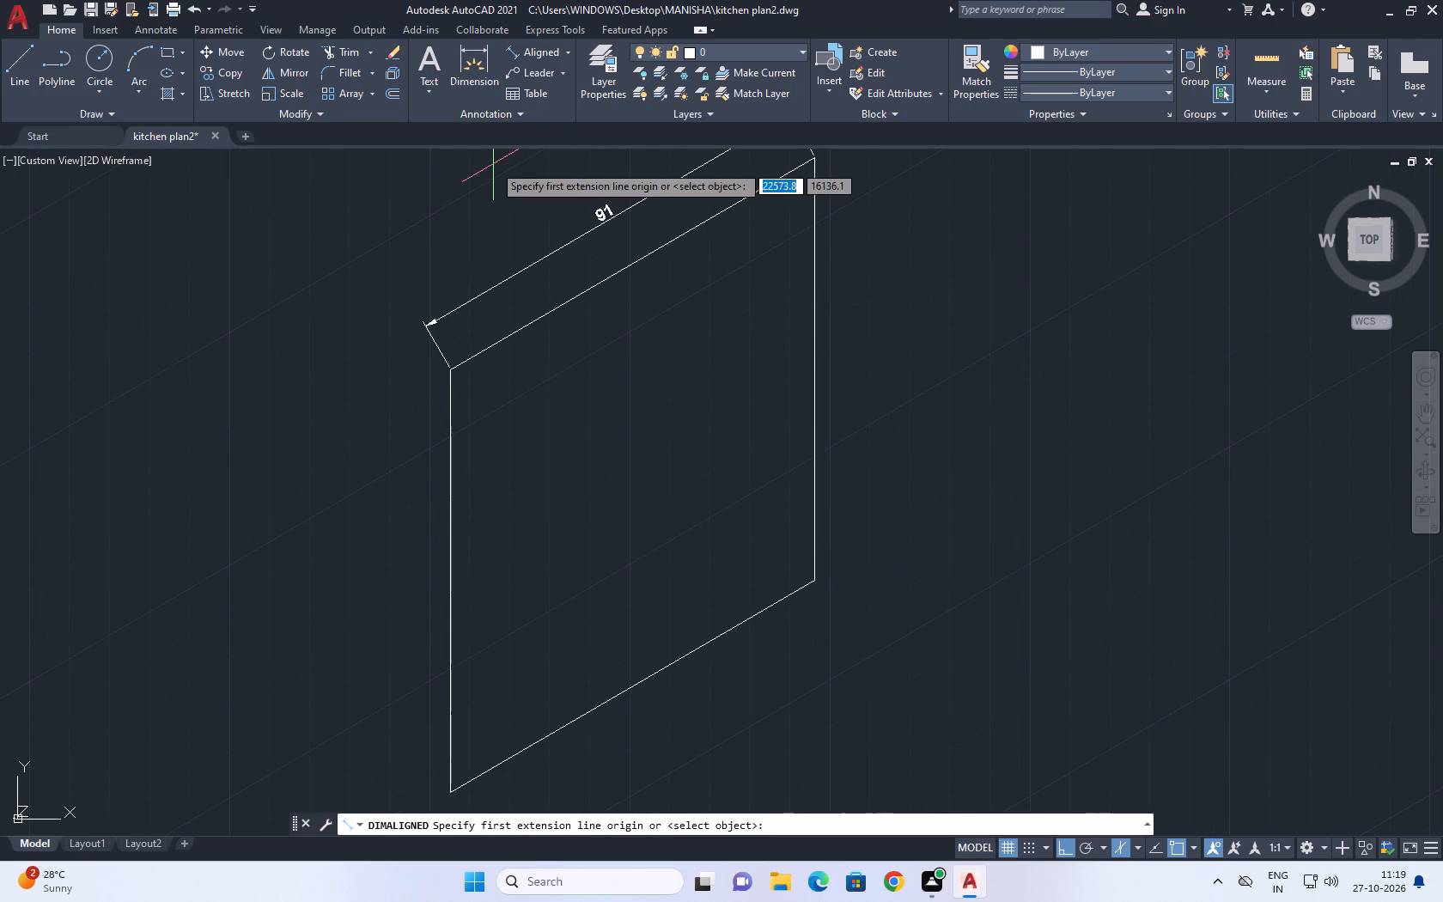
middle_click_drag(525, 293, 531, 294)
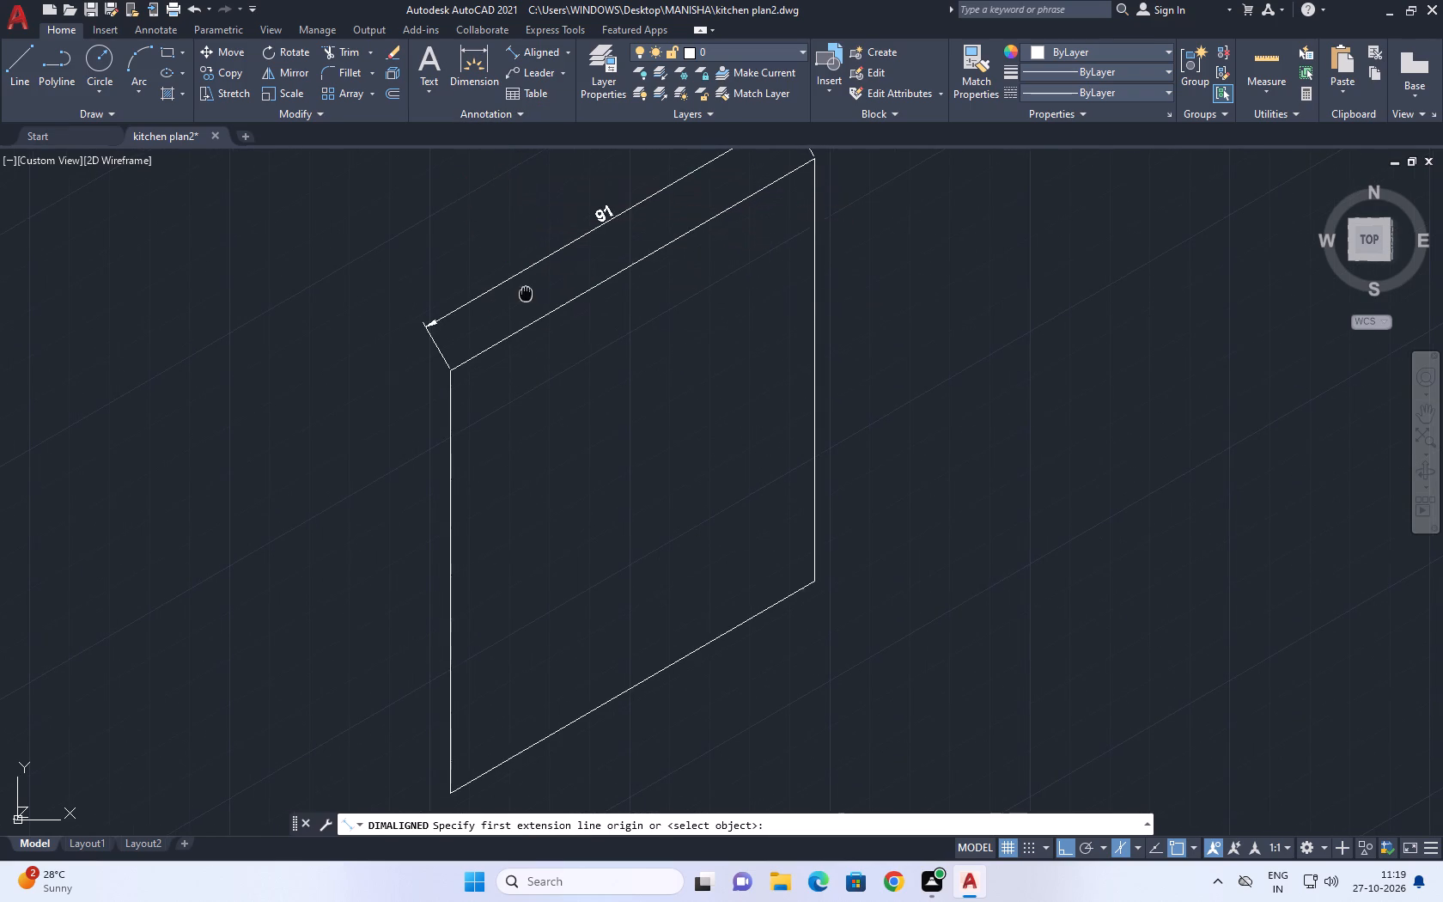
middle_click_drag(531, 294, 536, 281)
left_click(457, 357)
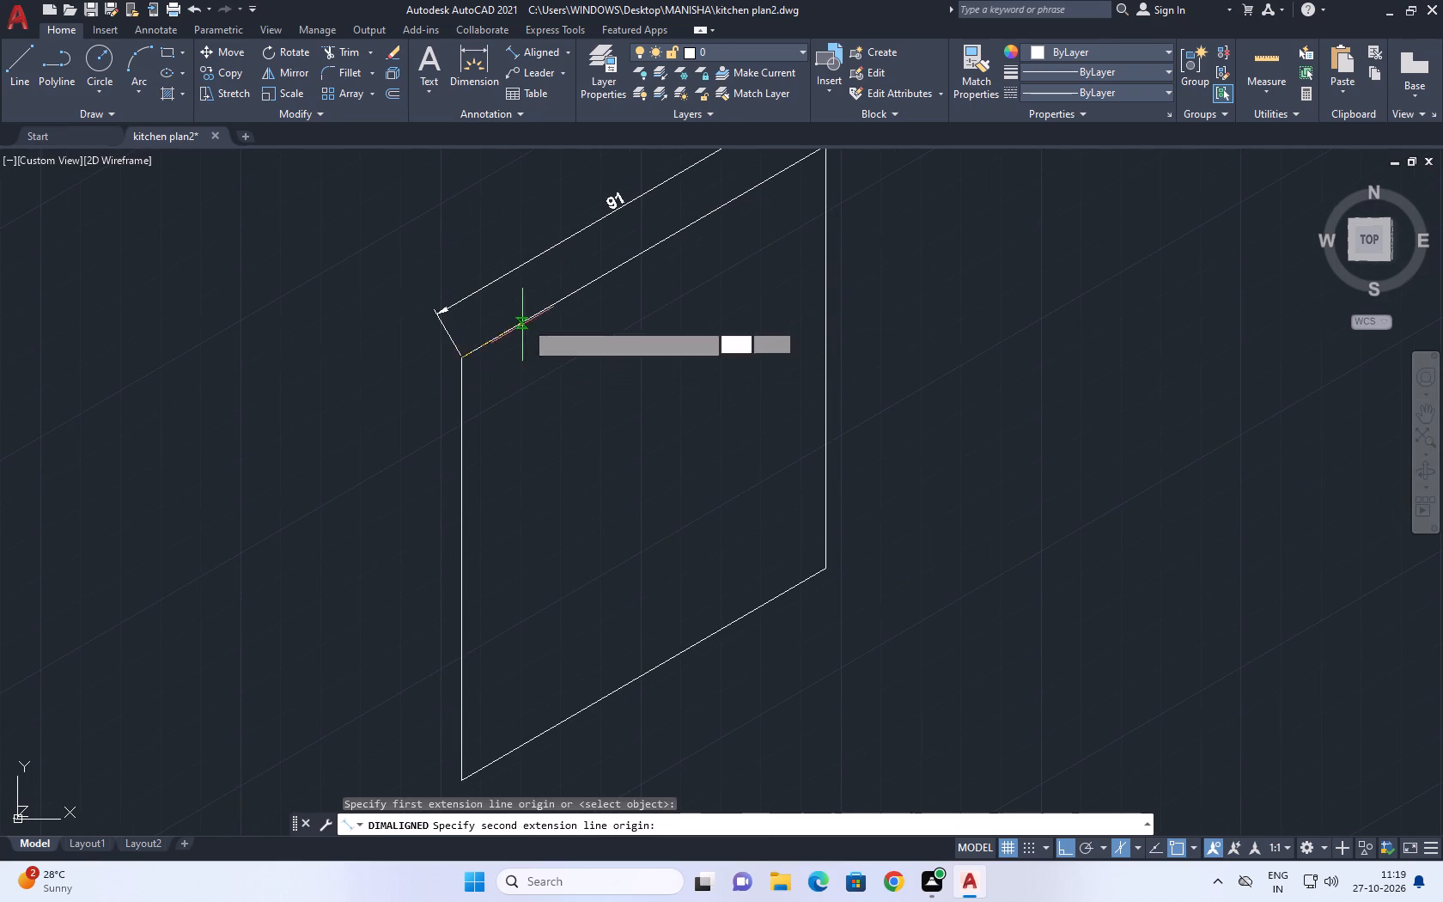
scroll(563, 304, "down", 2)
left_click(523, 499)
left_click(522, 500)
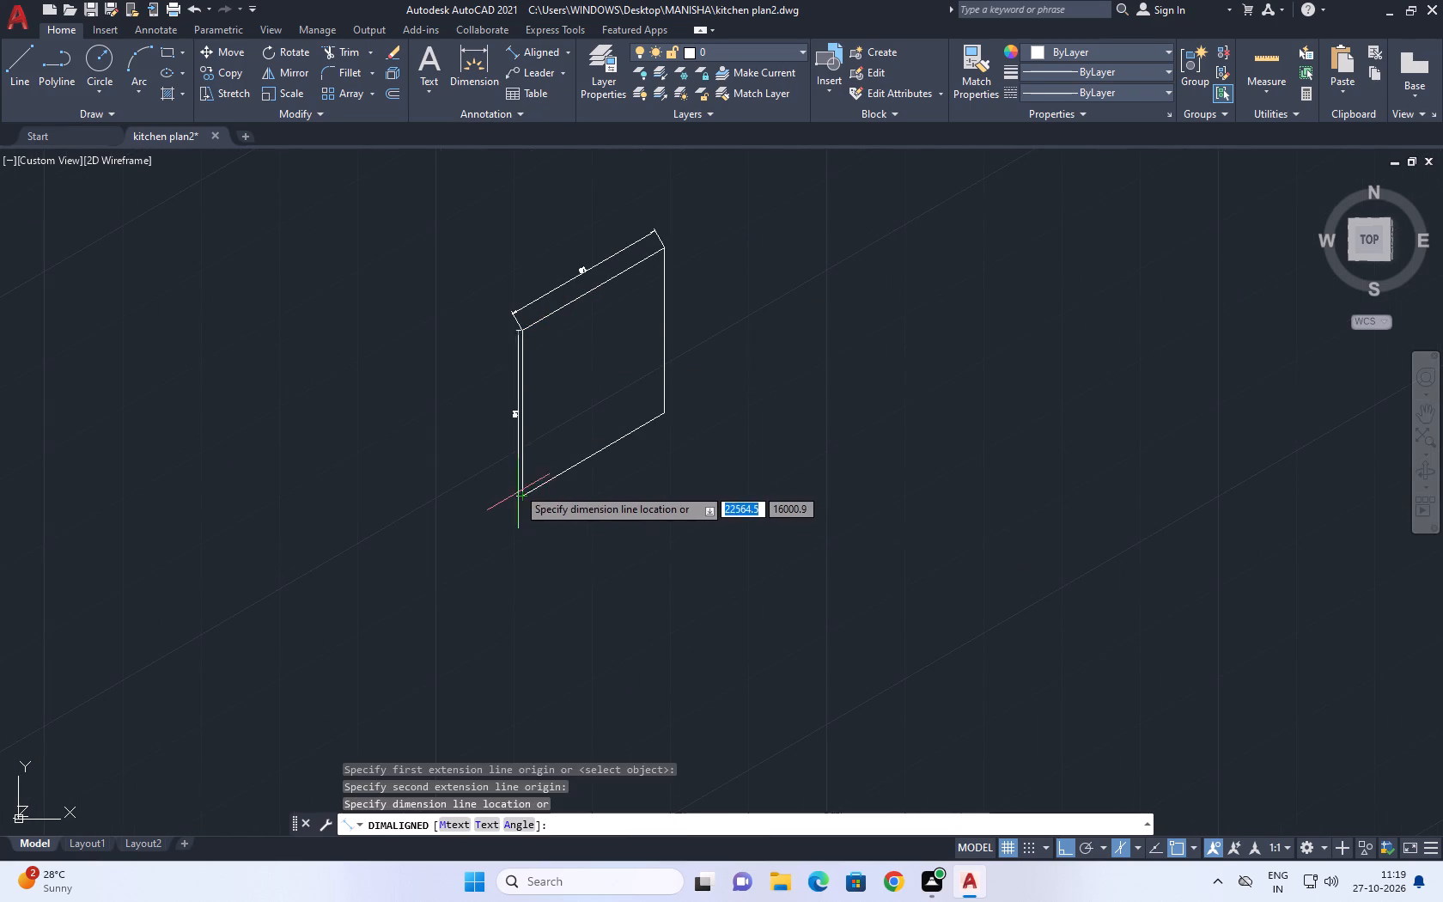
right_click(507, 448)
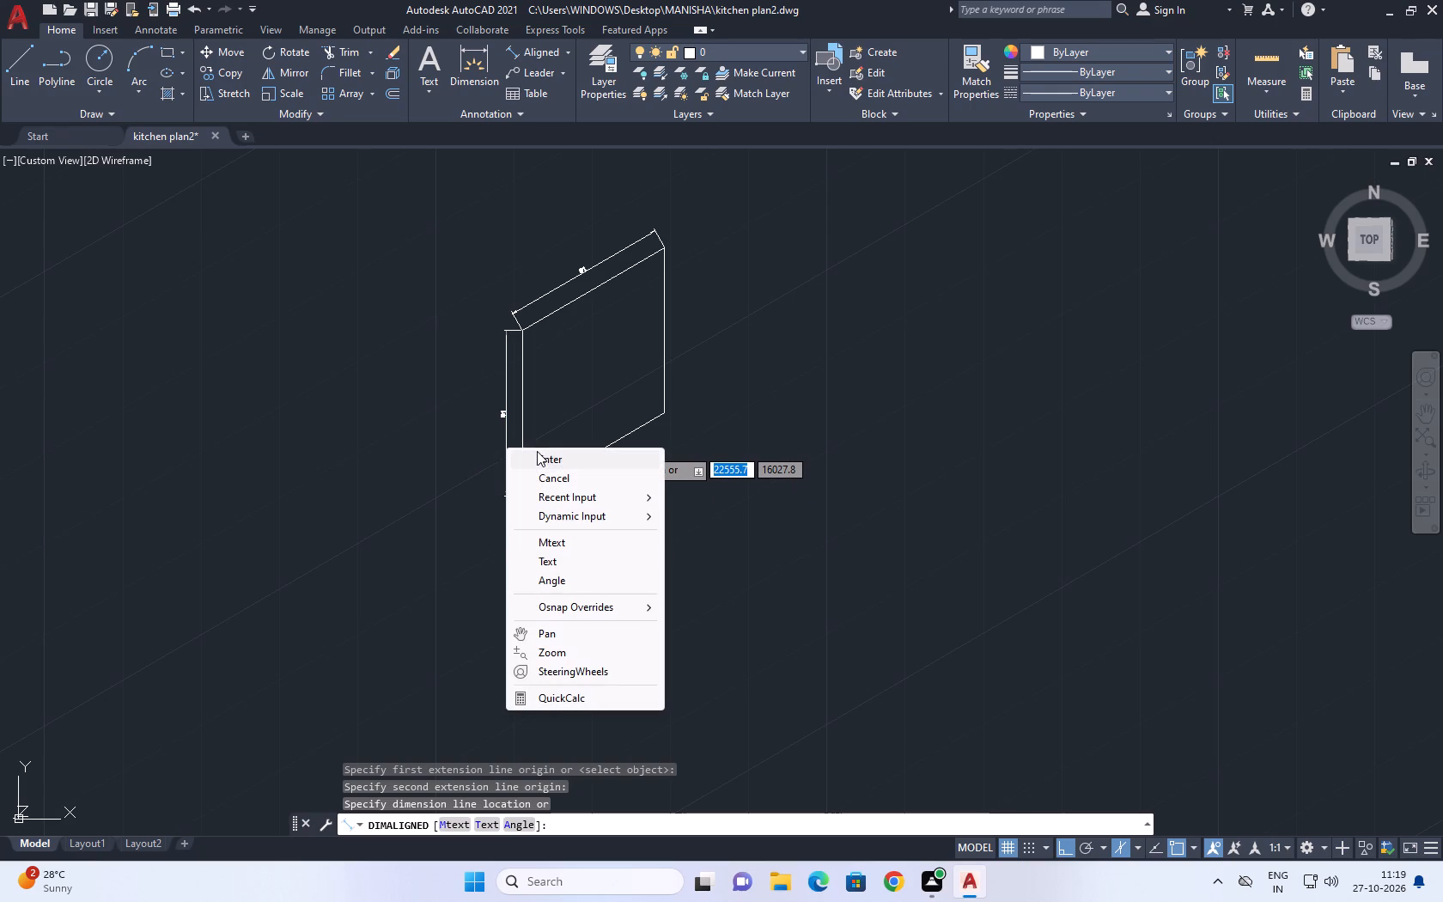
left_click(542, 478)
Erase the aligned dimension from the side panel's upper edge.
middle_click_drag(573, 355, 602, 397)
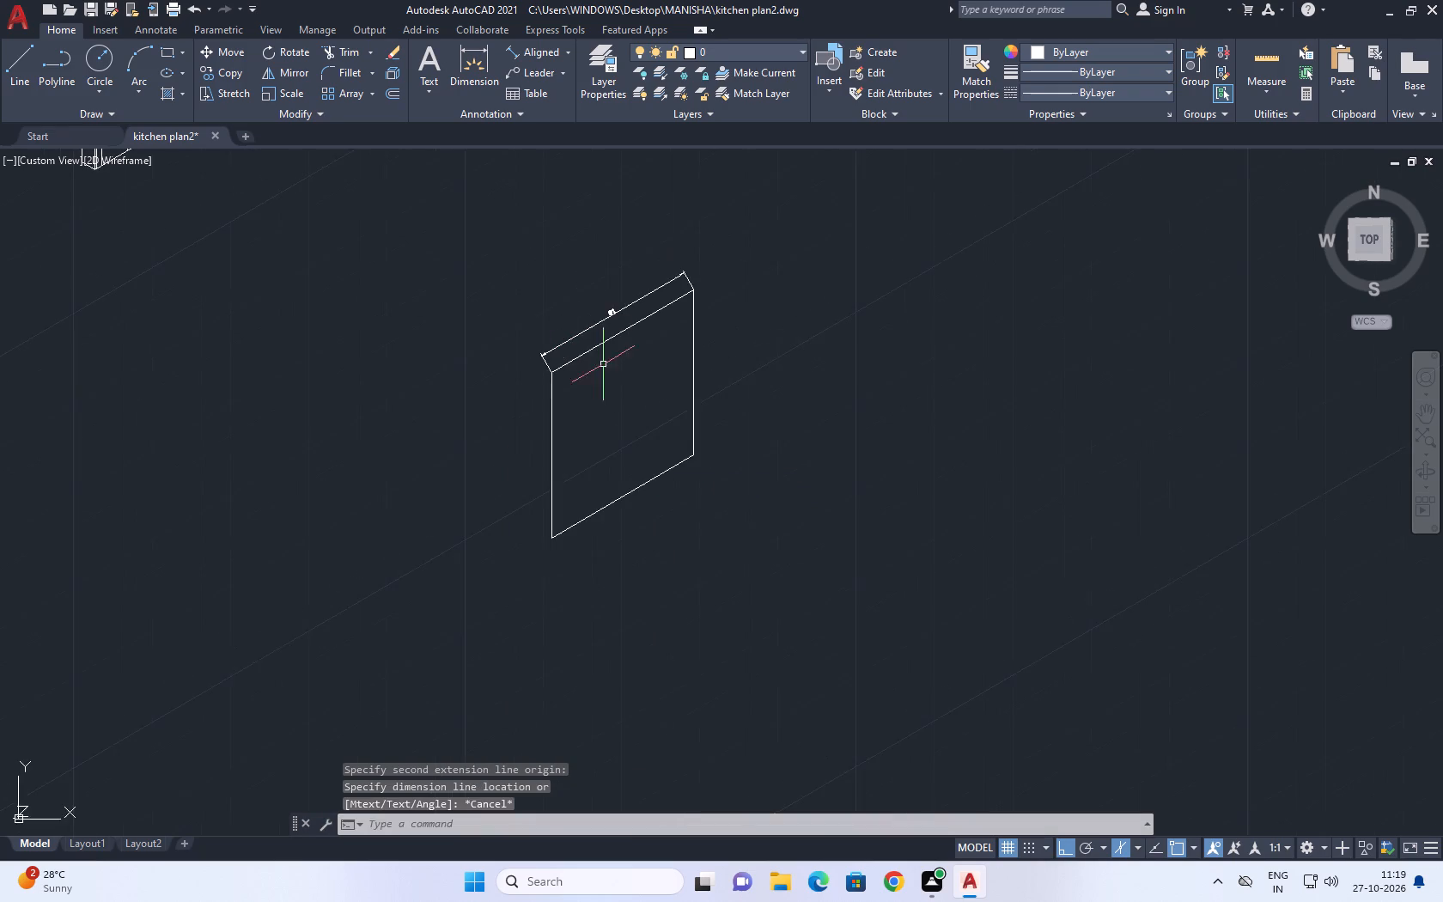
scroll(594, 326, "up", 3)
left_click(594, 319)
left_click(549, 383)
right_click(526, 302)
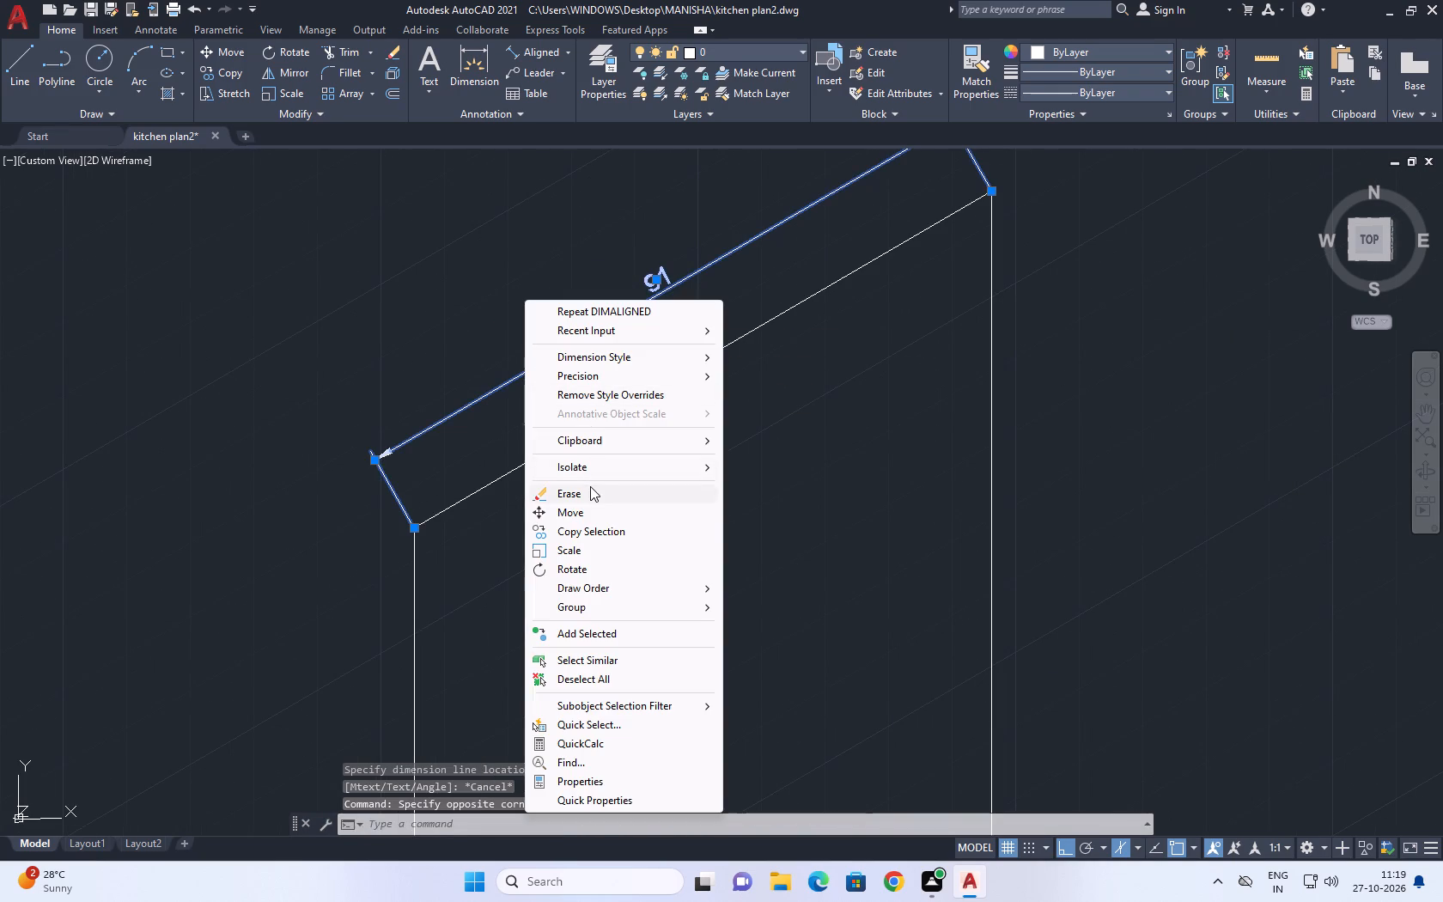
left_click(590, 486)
Draw the unit's top face from the side panel's far upper corner: a 151 edge, a 91 edge, and a line back to the panel's near upper corner.
scroll(626, 424, "down", 4)
middle_click_drag(733, 446, 697, 390)
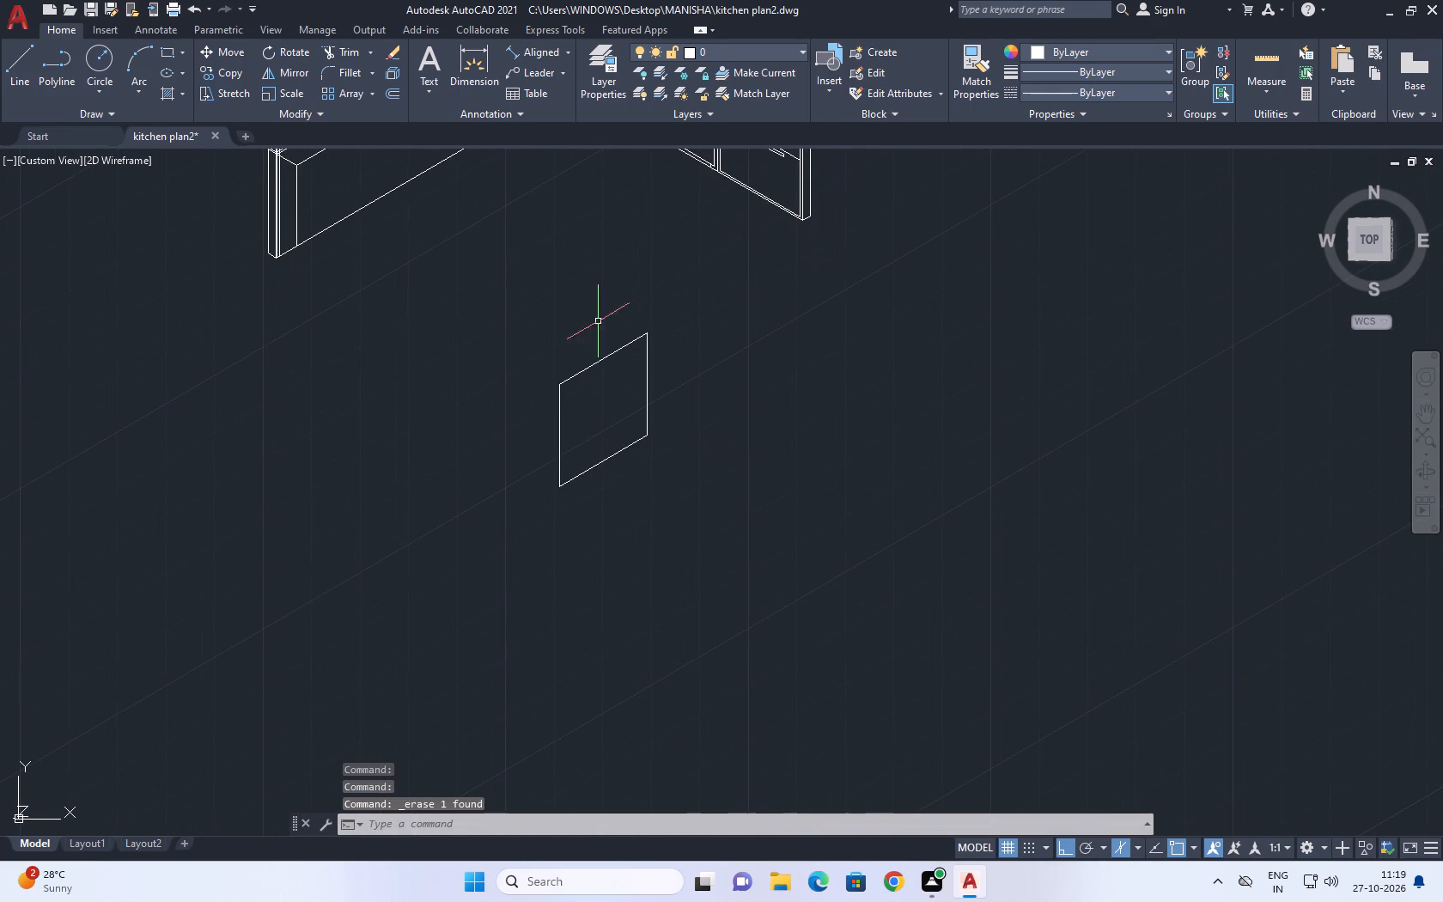
left_click(11, 66)
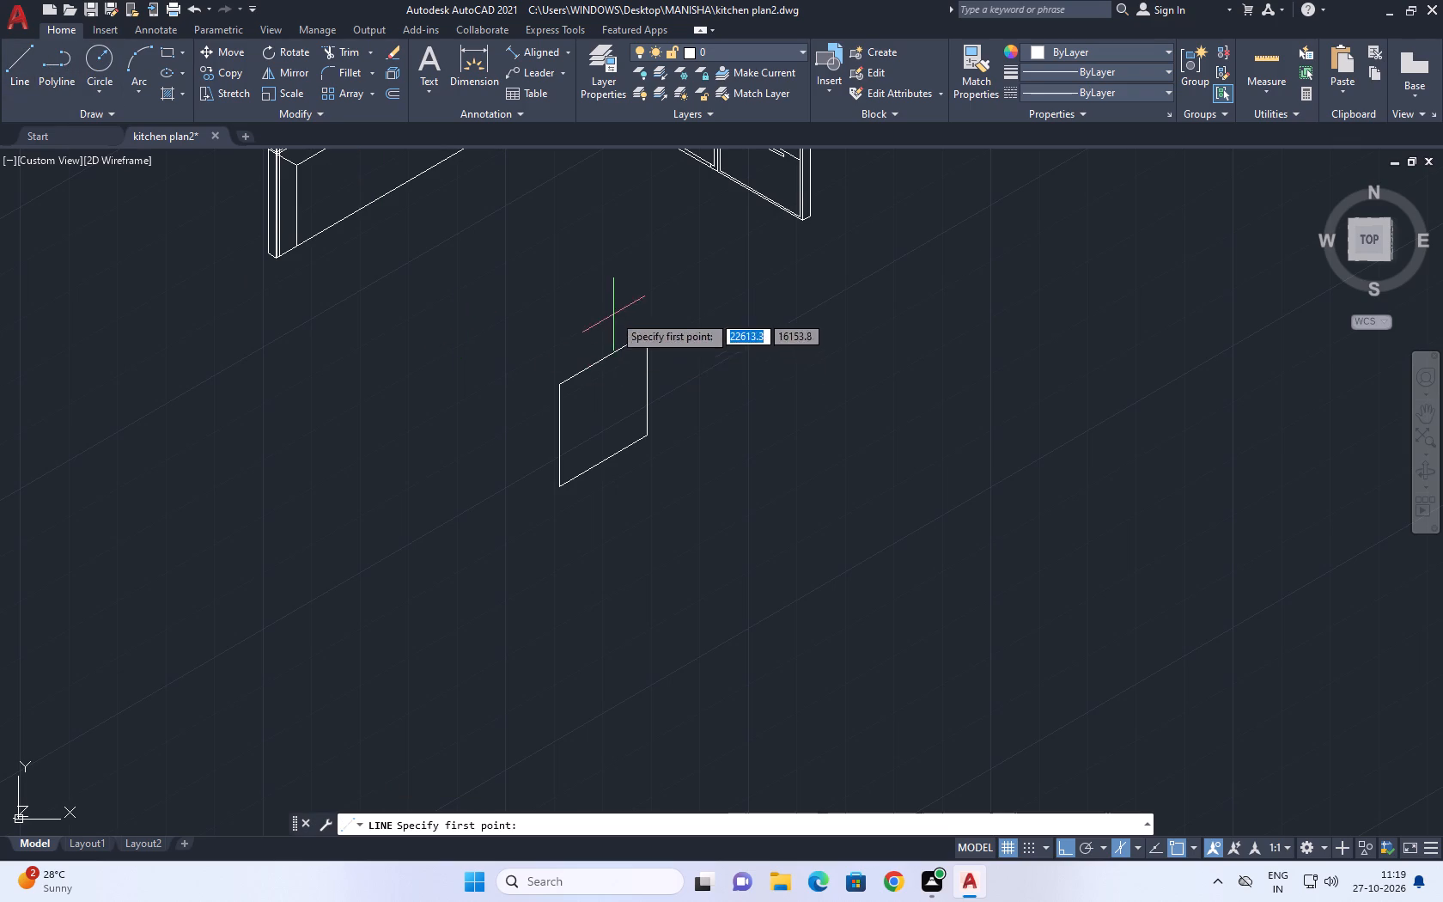
scroll(669, 339, "up", 2)
left_click(603, 325)
scroll(494, 252, "down", 3)
middle_click_drag(469, 267, 540, 317)
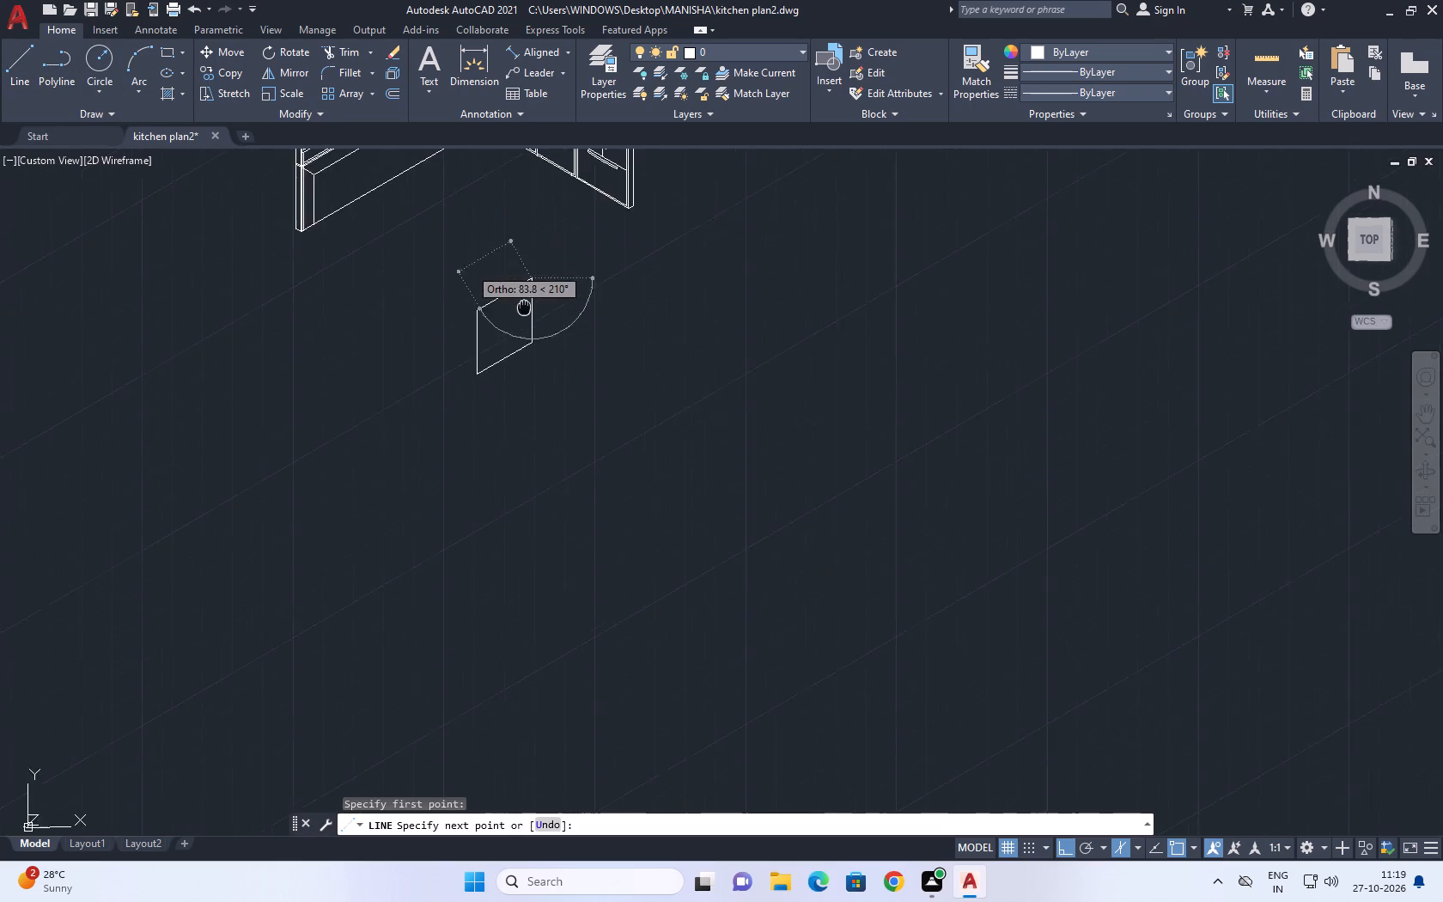
middle_click_drag(540, 317, 794, 424)
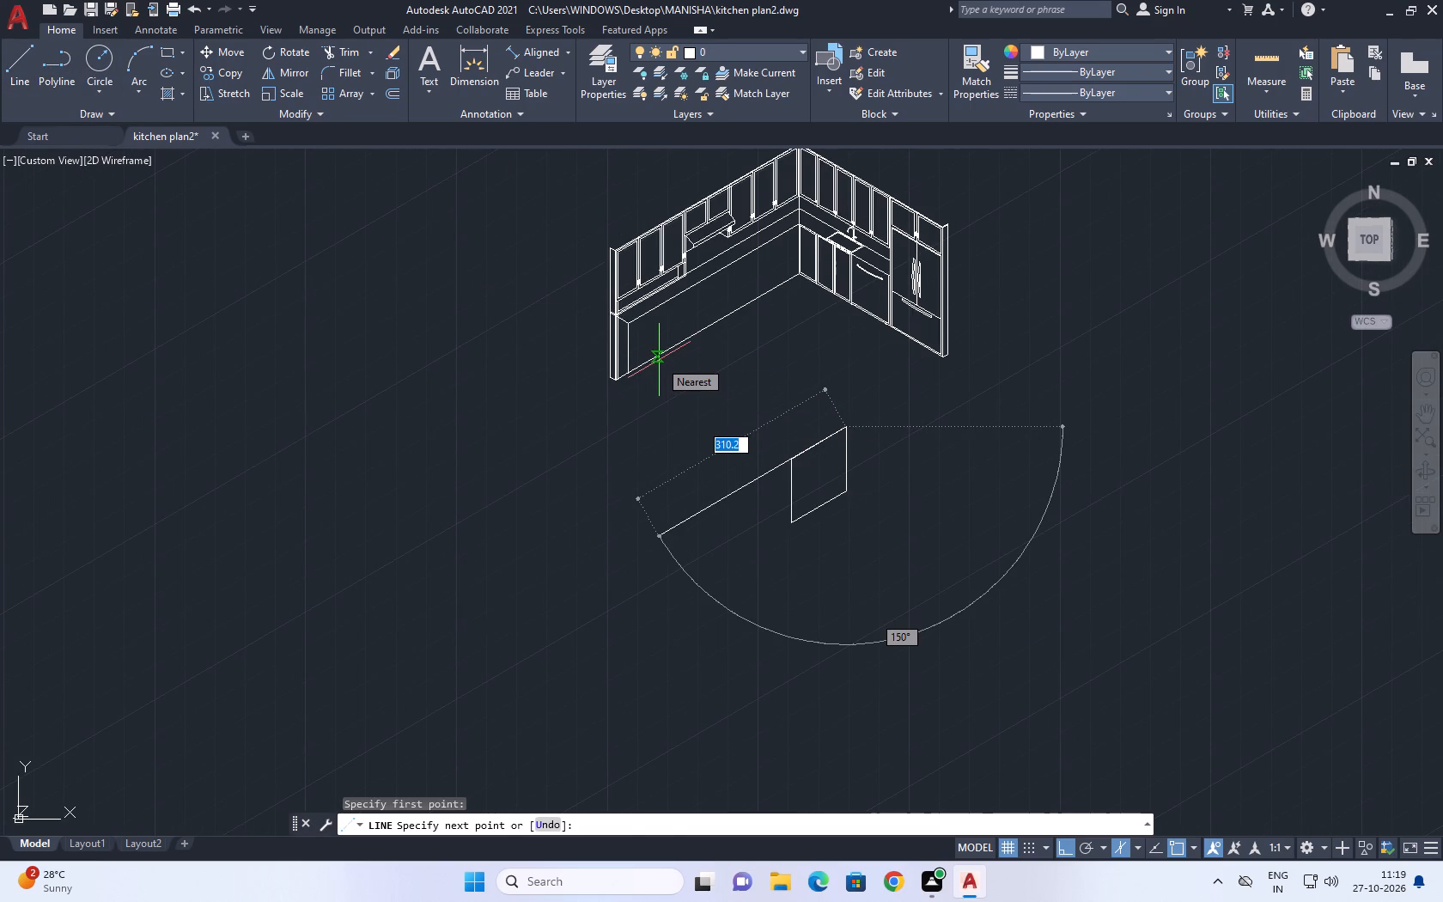
key("F5")
type("151")
key("Return")
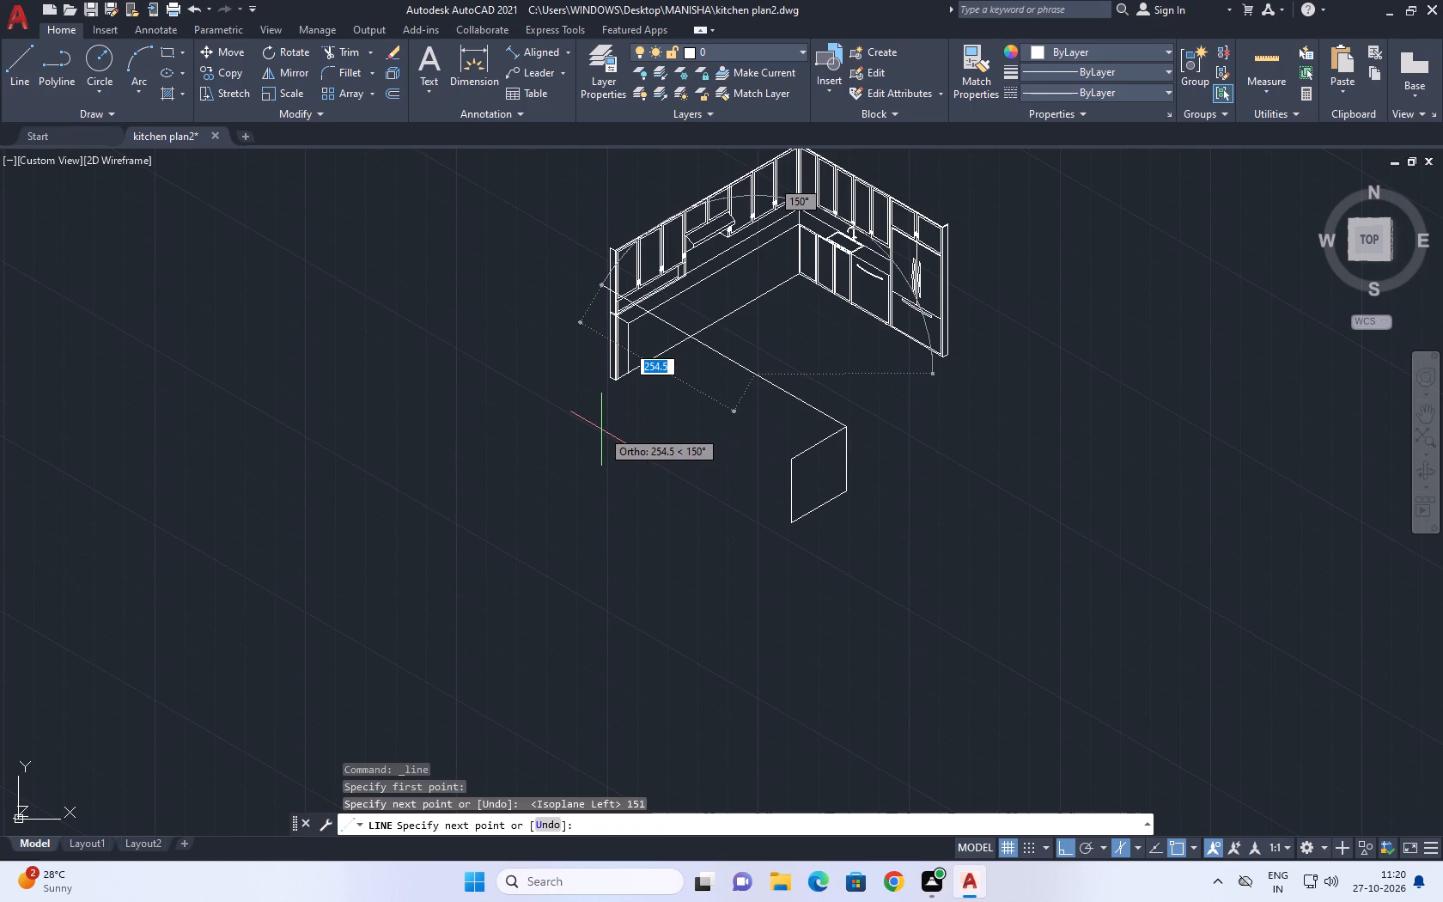
key("F5")
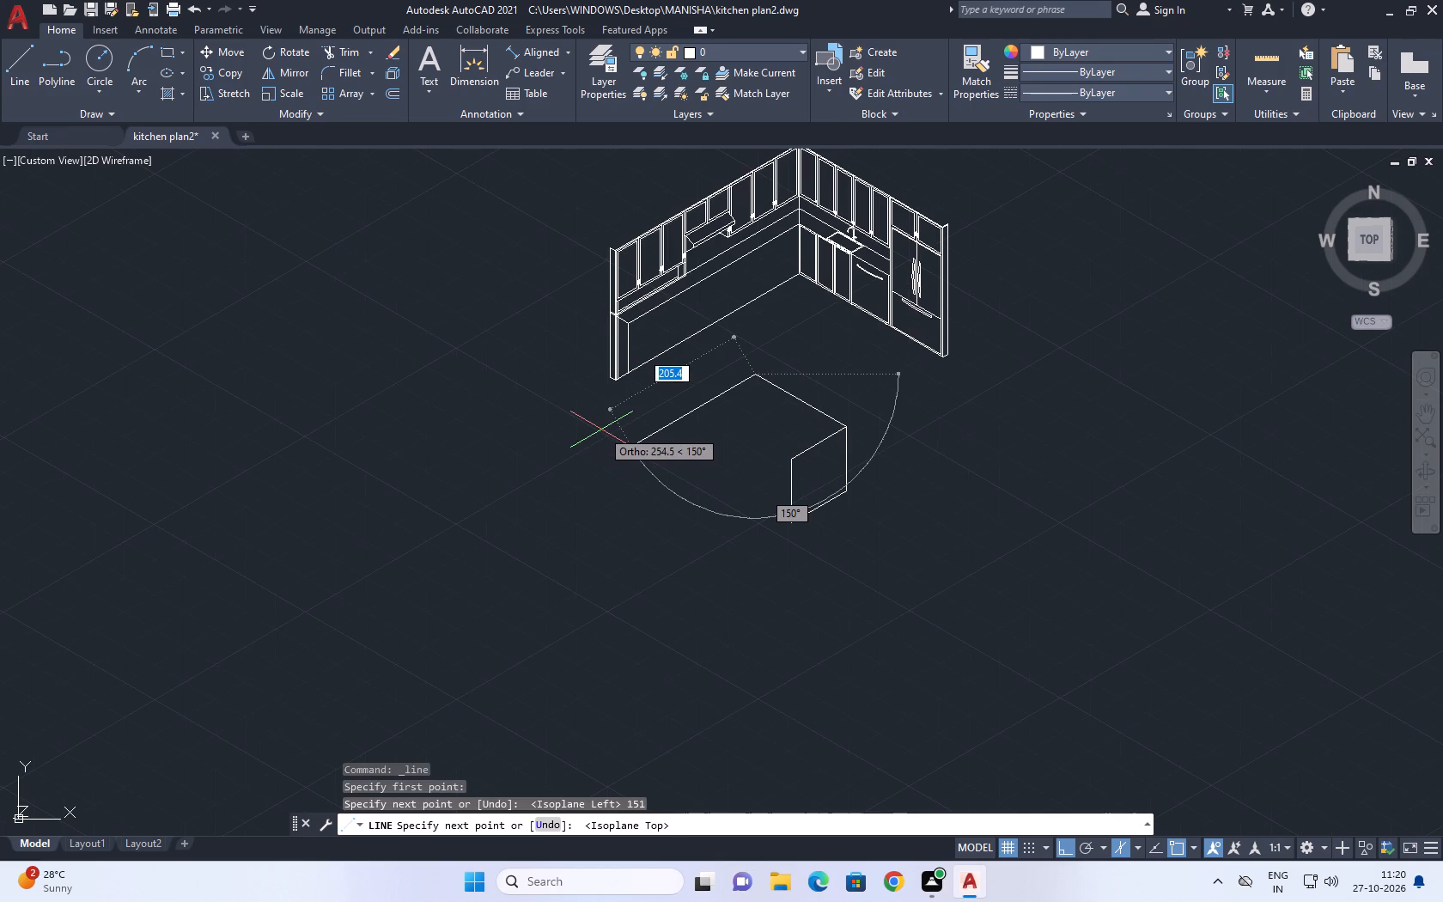
type("91")
key("Return")
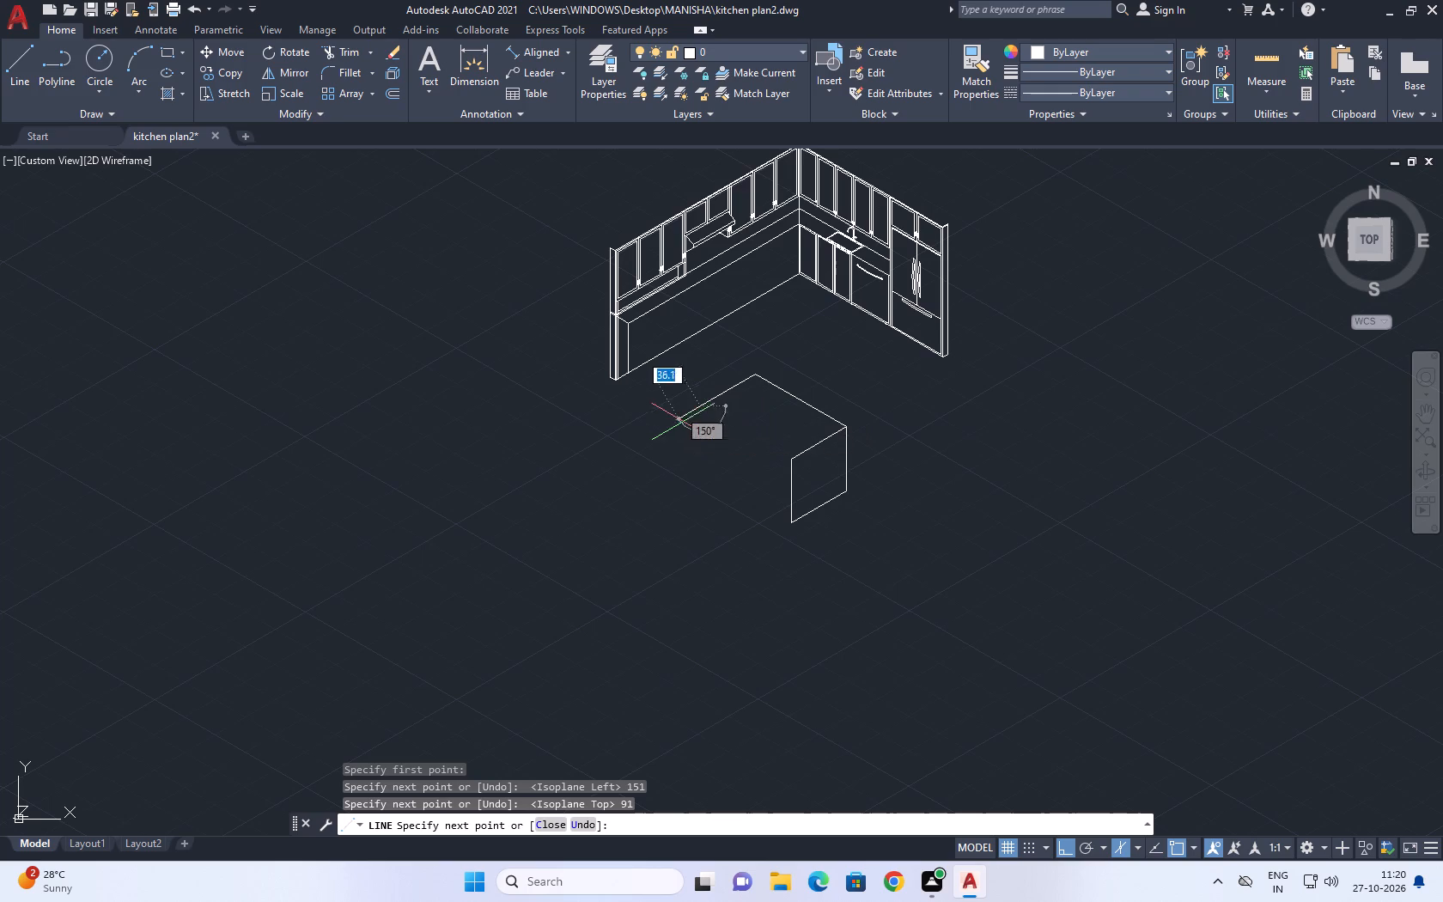
scroll(780, 449, "up", 1)
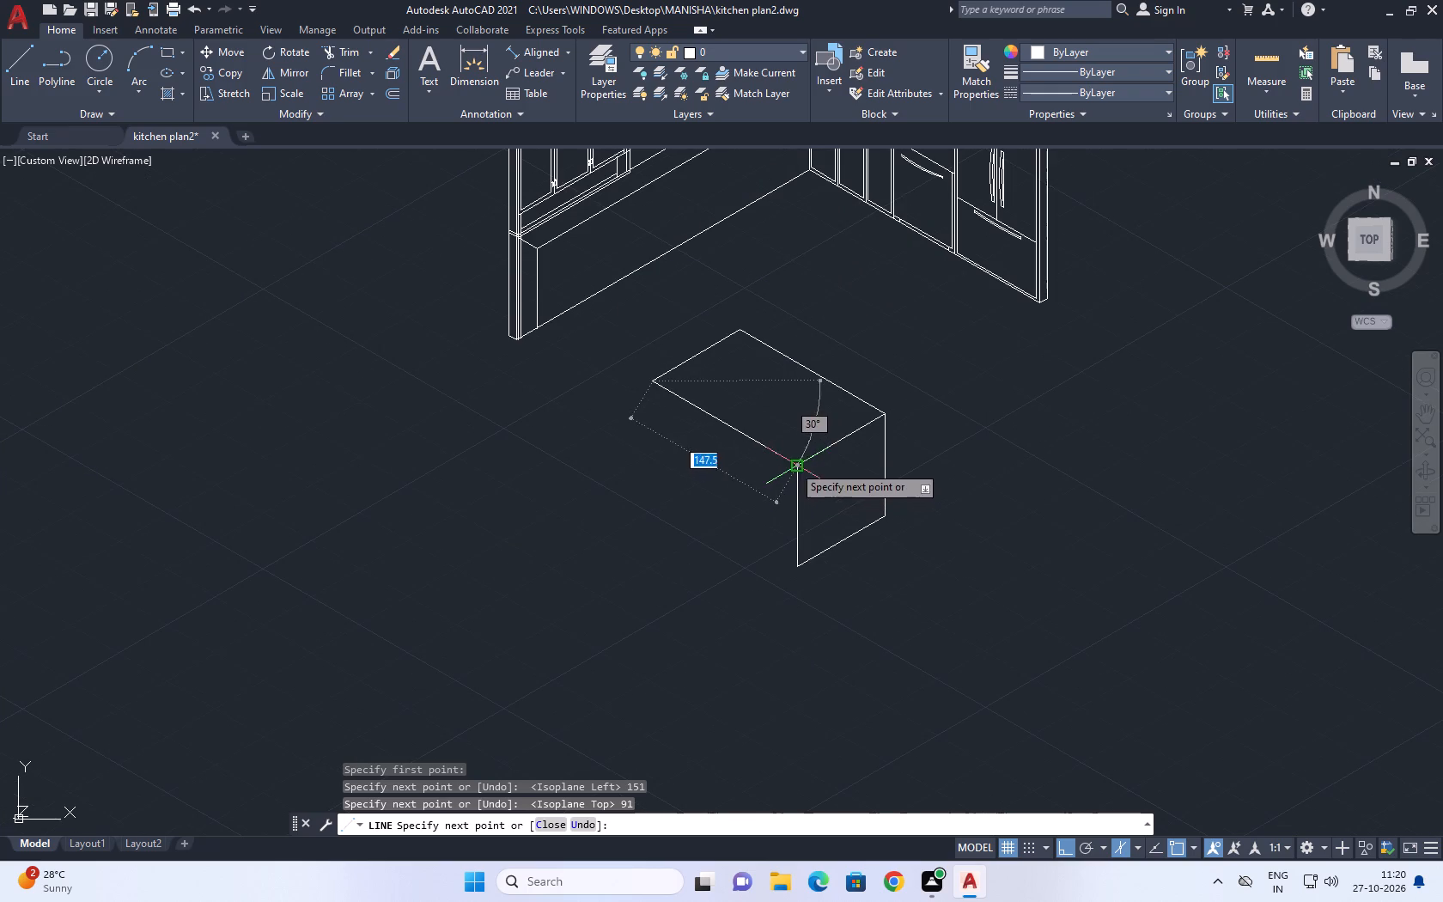
left_click(794, 465)
right_click(810, 424)
left_click(859, 455)
Close the unit's long front face with a 91 vertical down from the top face's open corner and a bottom edge to the side panel.
middle_click_drag(638, 546, 819, 530)
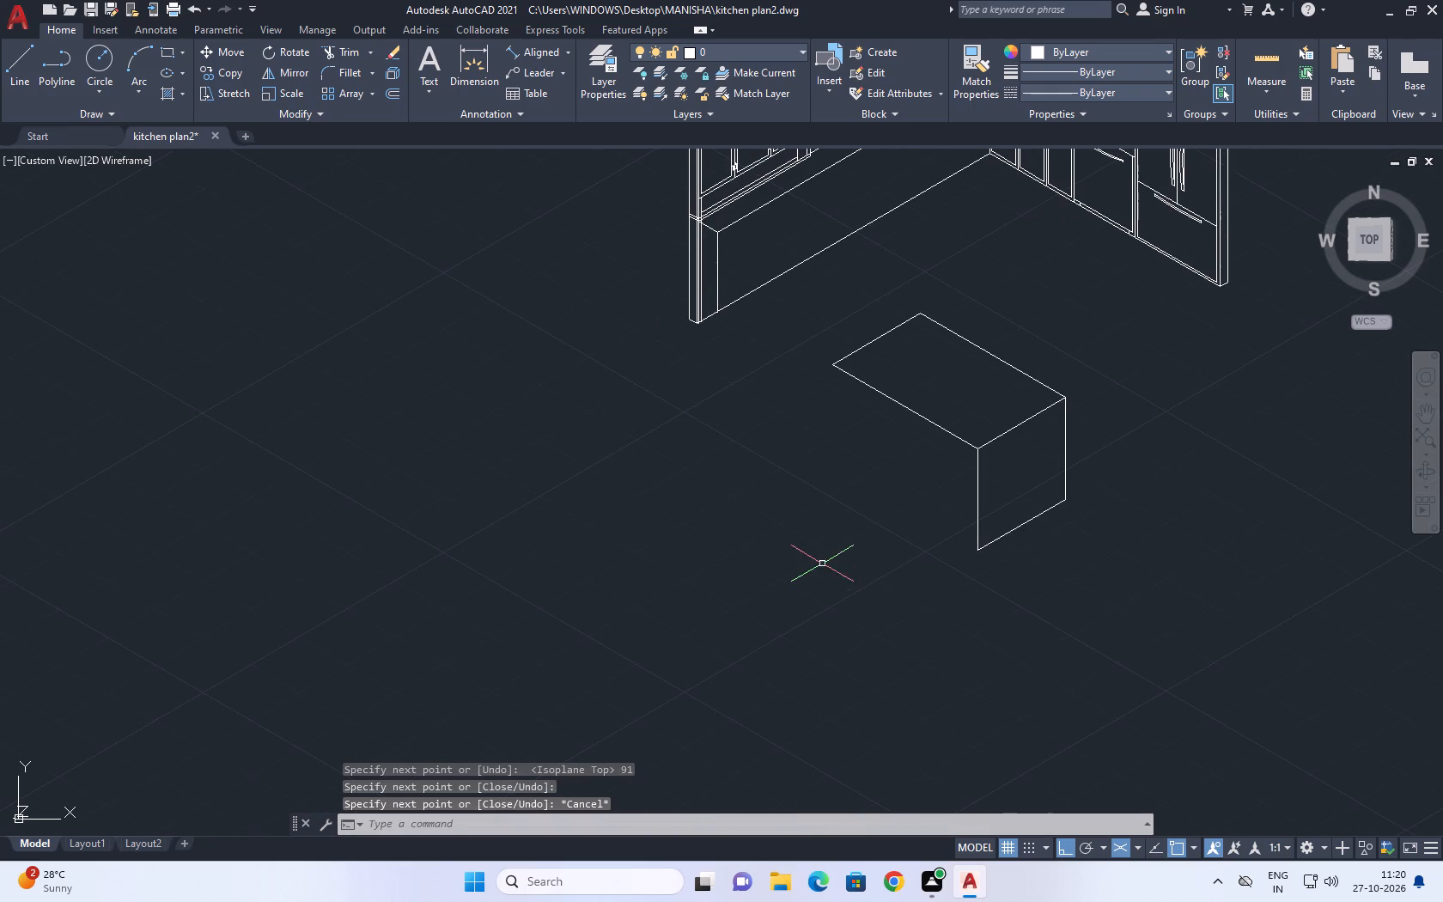
type("l")
key("space")
scroll(816, 375, "up", 2)
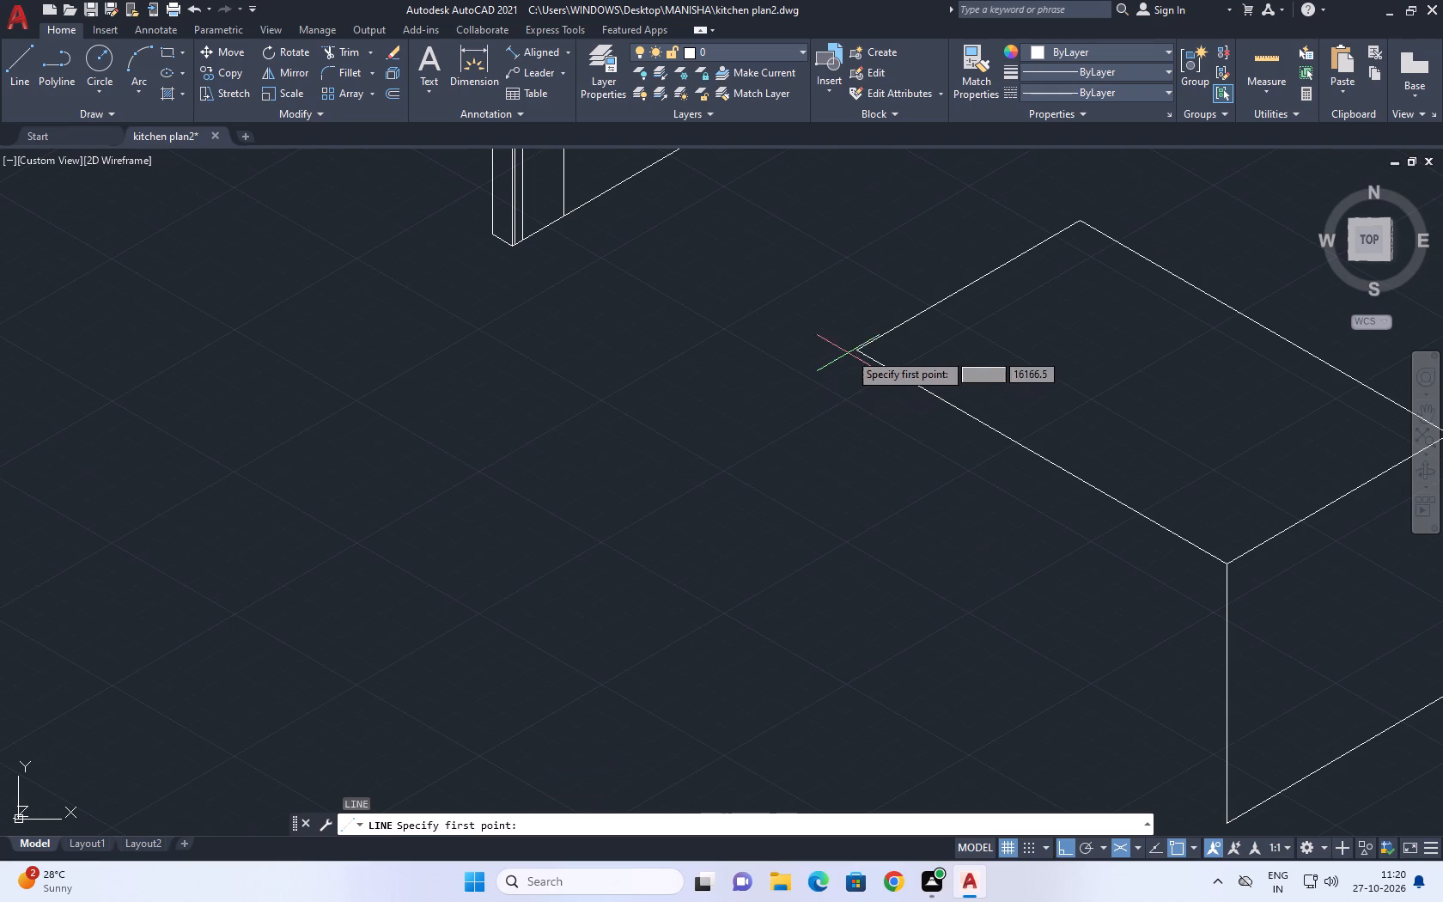
left_click(851, 351)
middle_click_drag(804, 619, 837, 469)
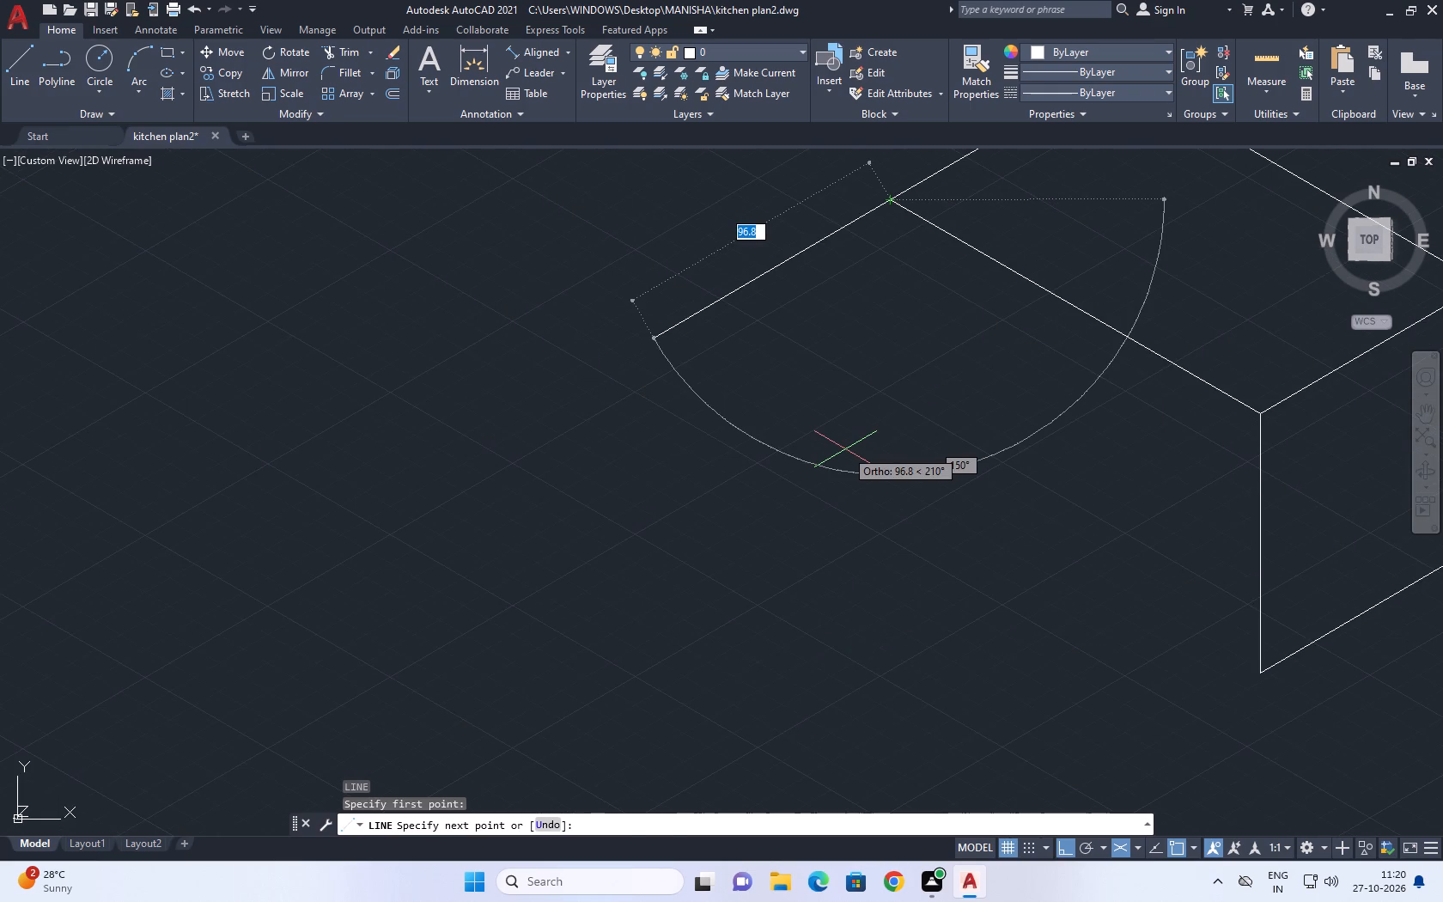
key("F5")
middle_click_drag(925, 578, 868, 501)
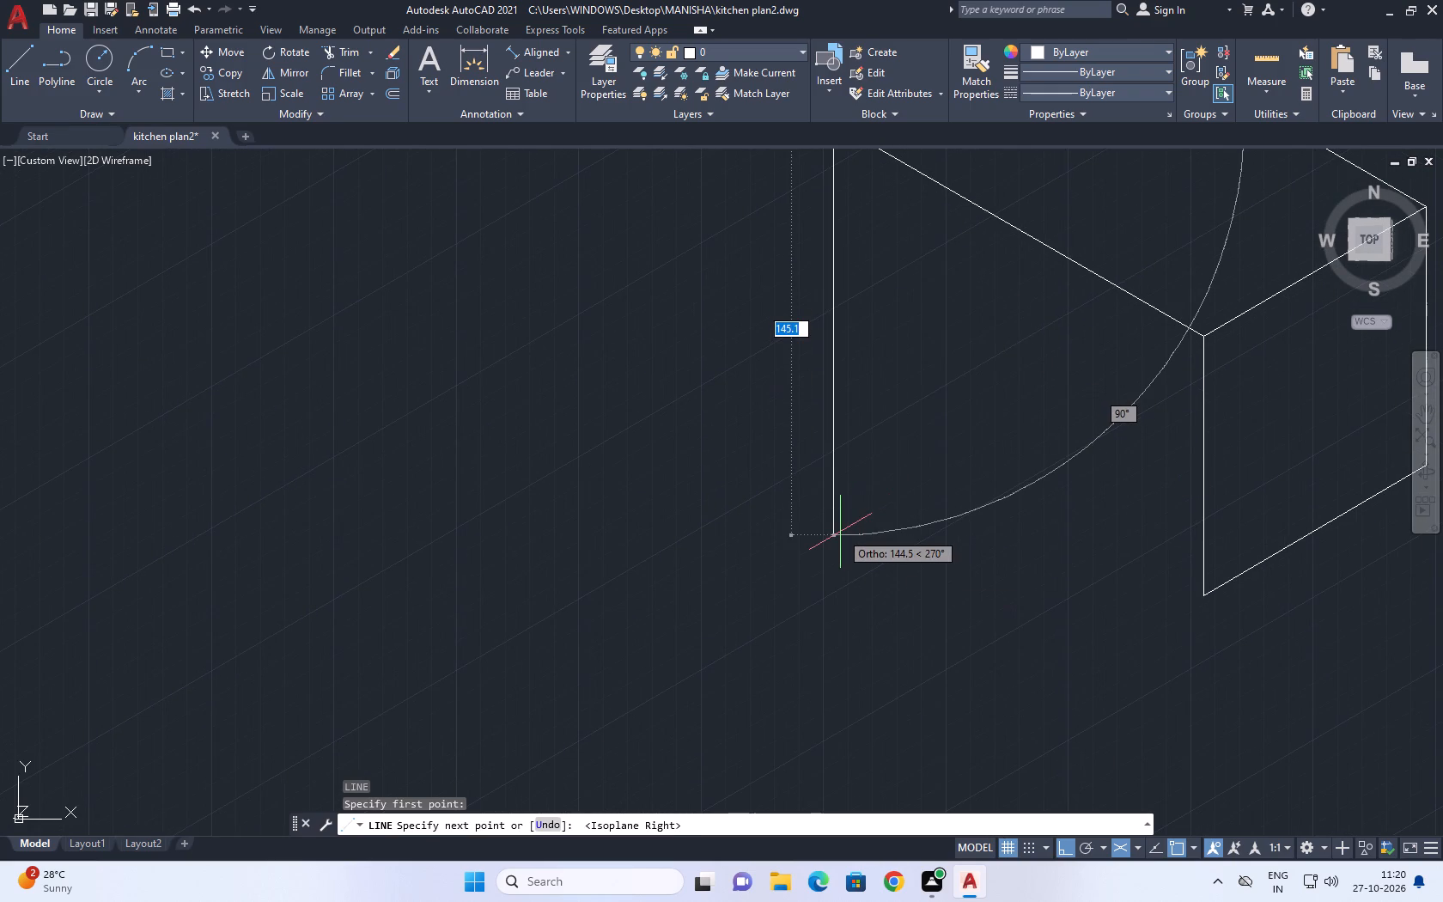
type("91")
key("Return")
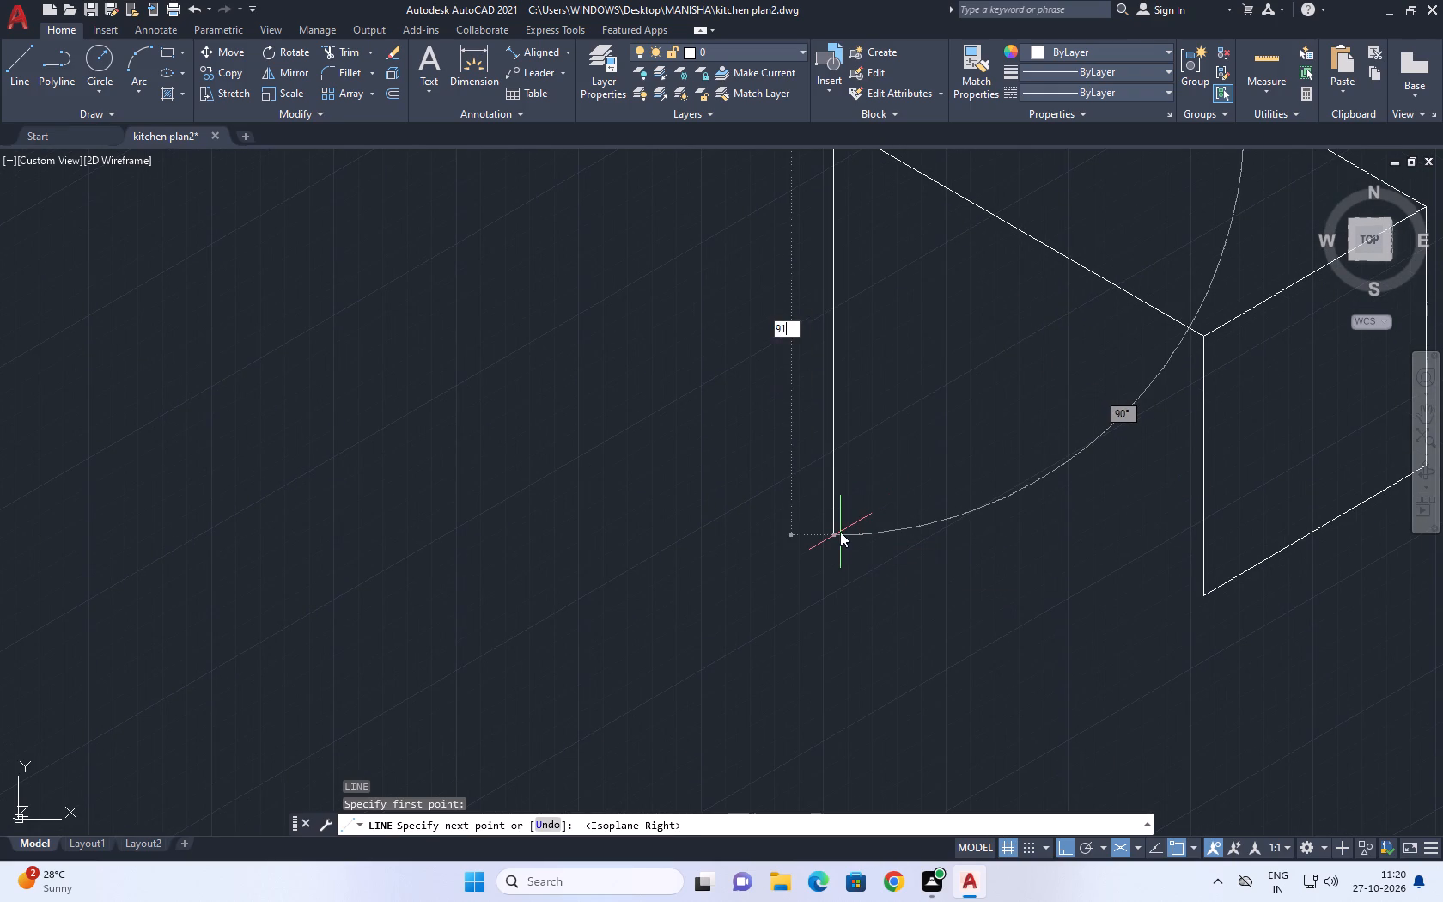
key("F5")
left_click(1205, 602)
key("Escape")
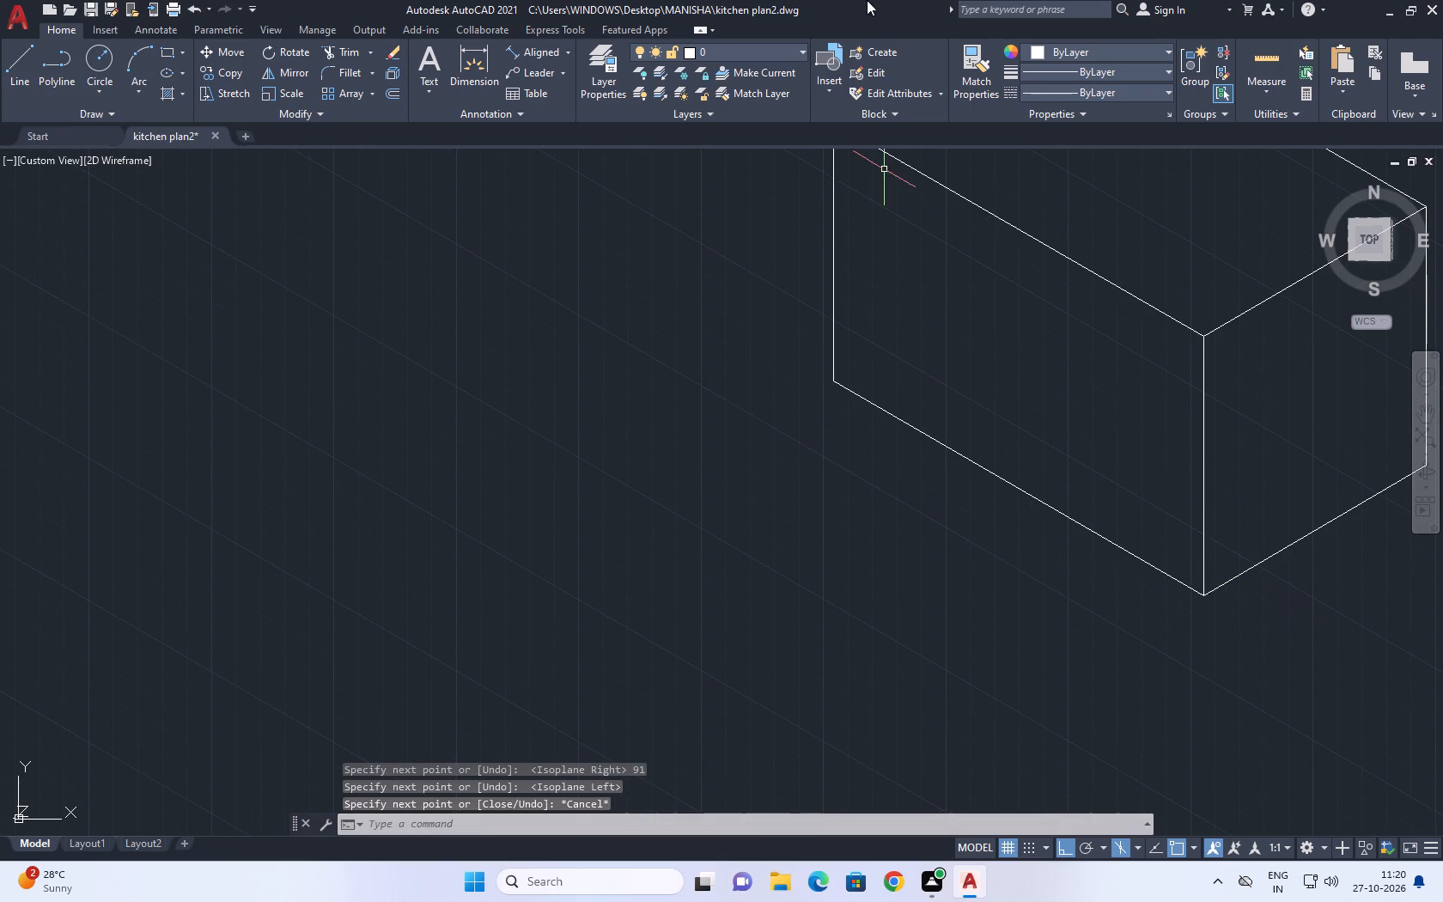
Draw a vertical line about 105 long down the long front face from its top edge, near the far vertical, crossing the bottom edge.
scroll(924, 367, "down", 3)
middle_click_drag(890, 389, 815, 414)
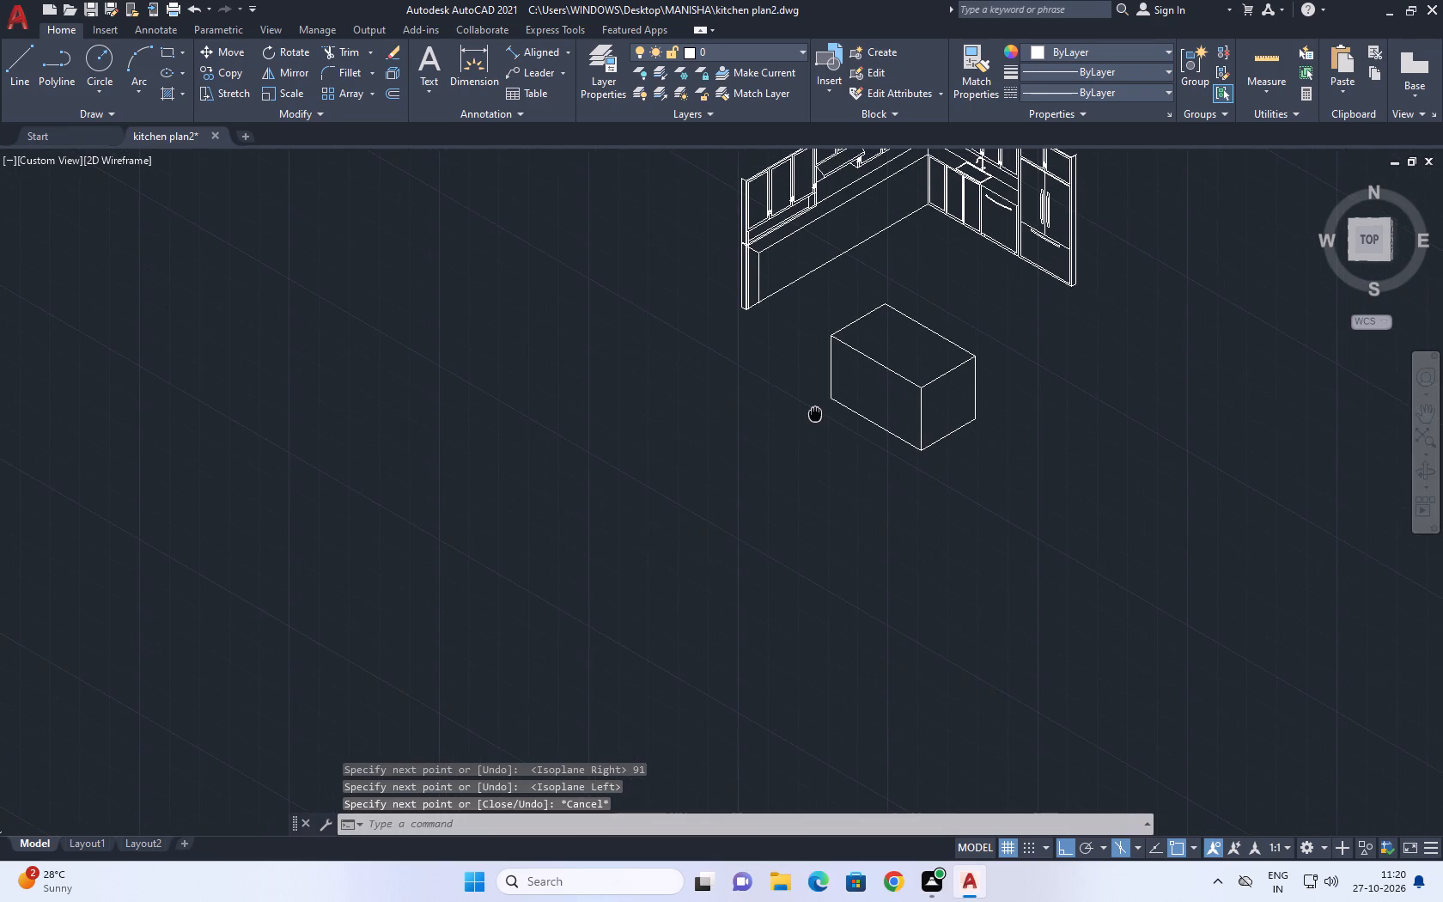
middle_click_drag(815, 414, 814, 417)
scroll(819, 417, "down", 1)
scroll(829, 414, "up", 3)
middle_click_drag(817, 375, 627, 330)
middle_click_drag(630, 294, 675, 384)
scroll(629, 296, "up", 1)
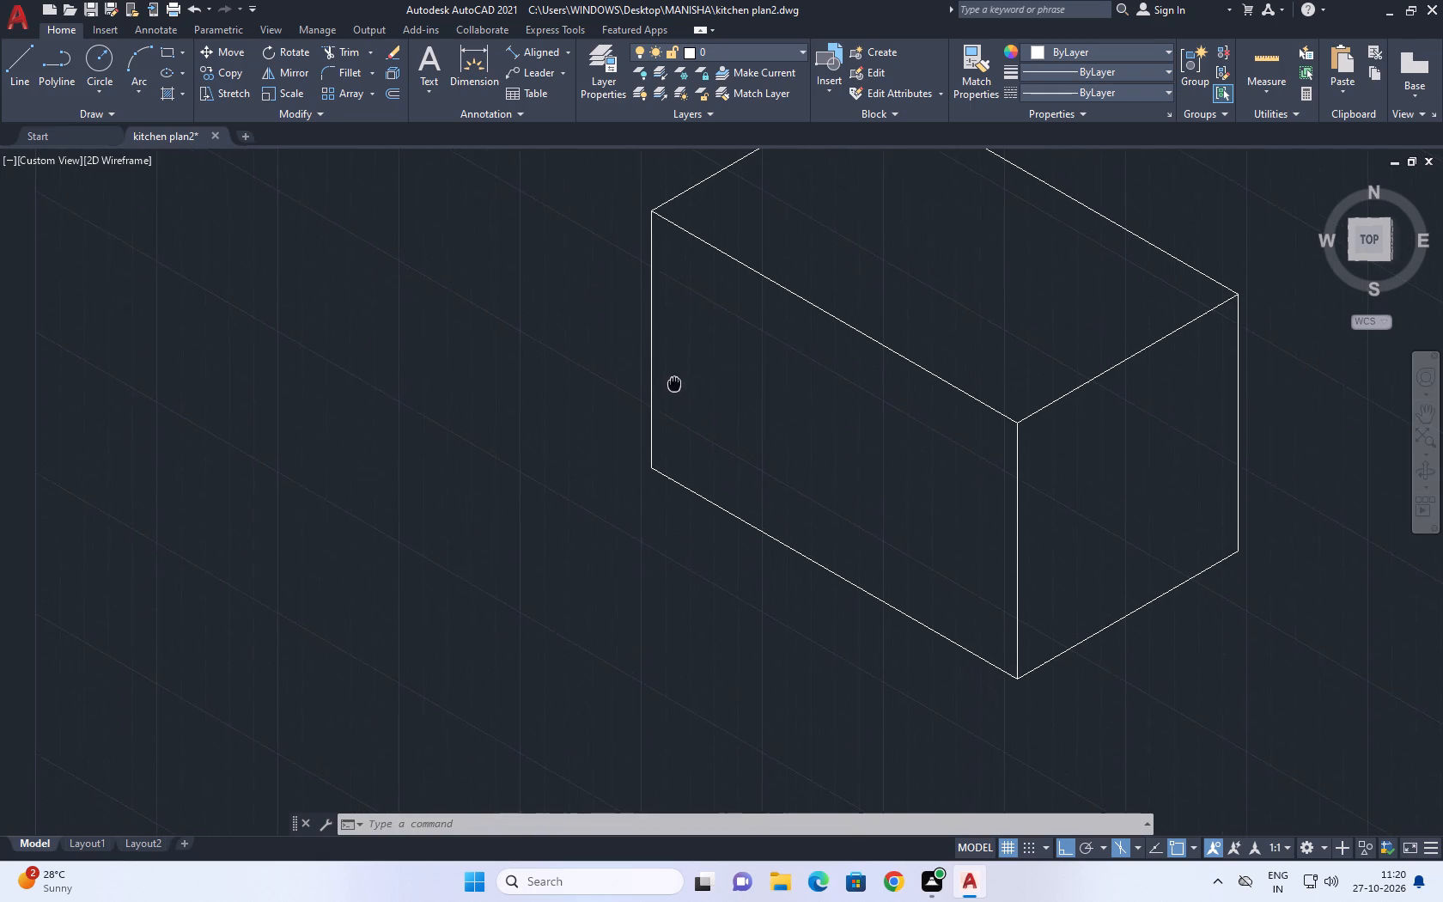
middle_click_drag(675, 384, 676, 384)
type("l")
key("space")
left_click_drag(722, 256, 722, 275)
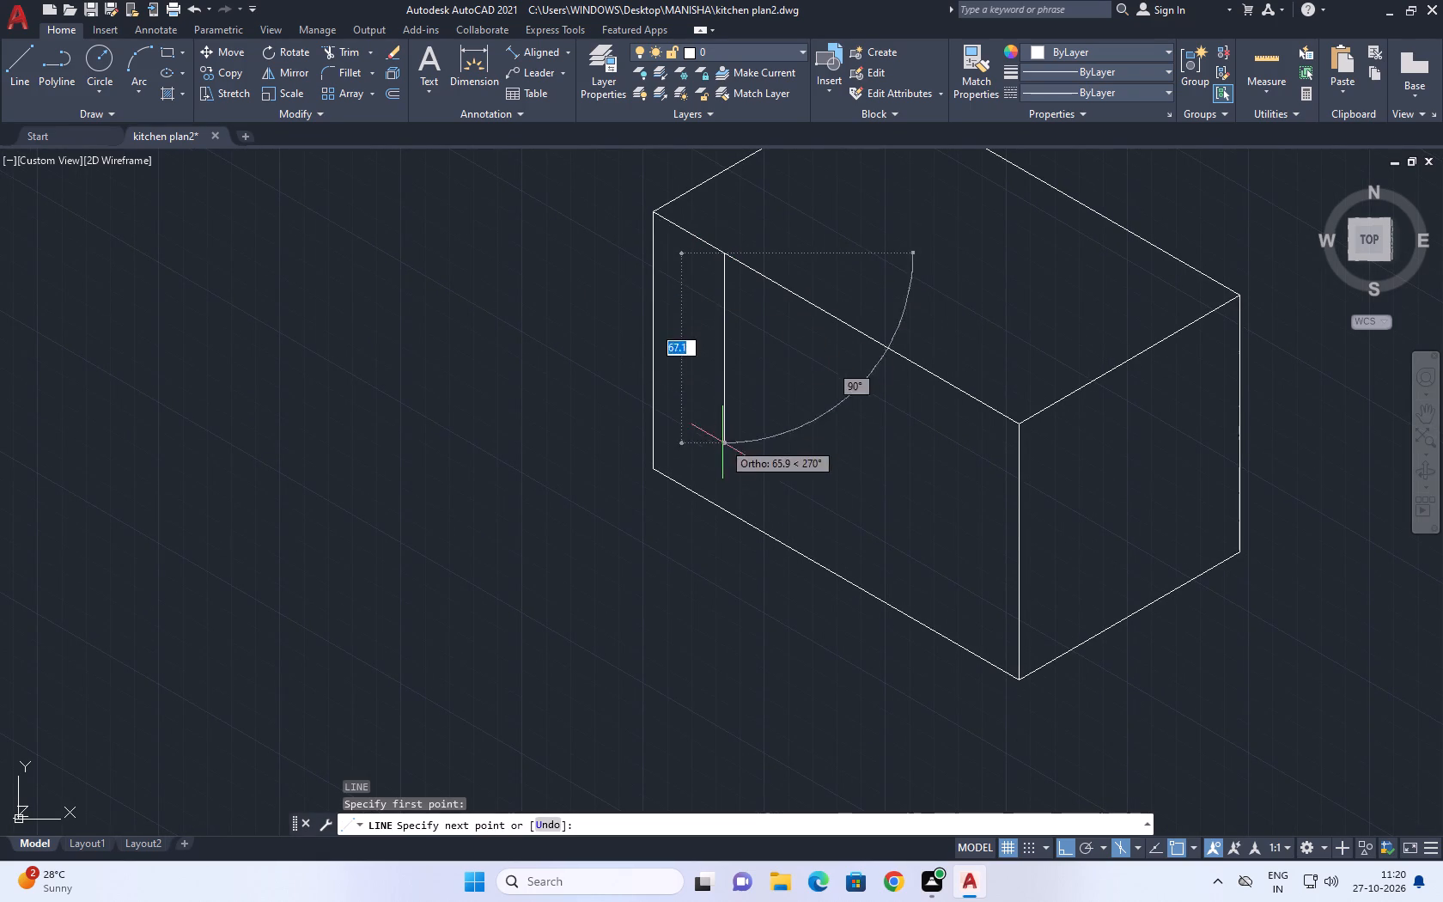
left_click(737, 558)
key("Escape")
Copy the long front face's bottom edge about 17 inward along the unit's depth direction.
left_click(749, 521)
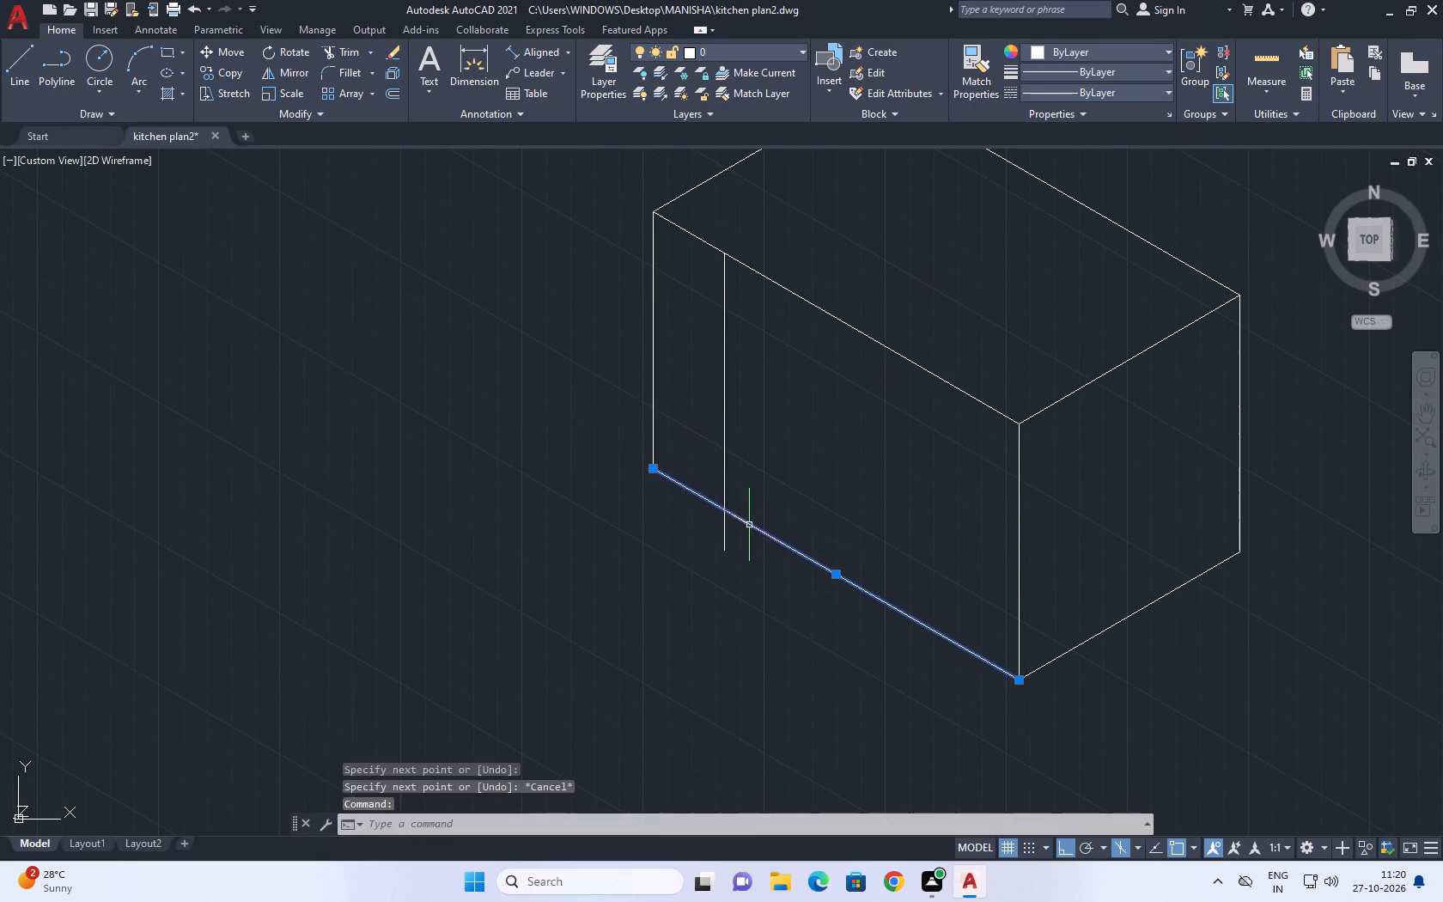
type("co")
key("space")
left_click(755, 535)
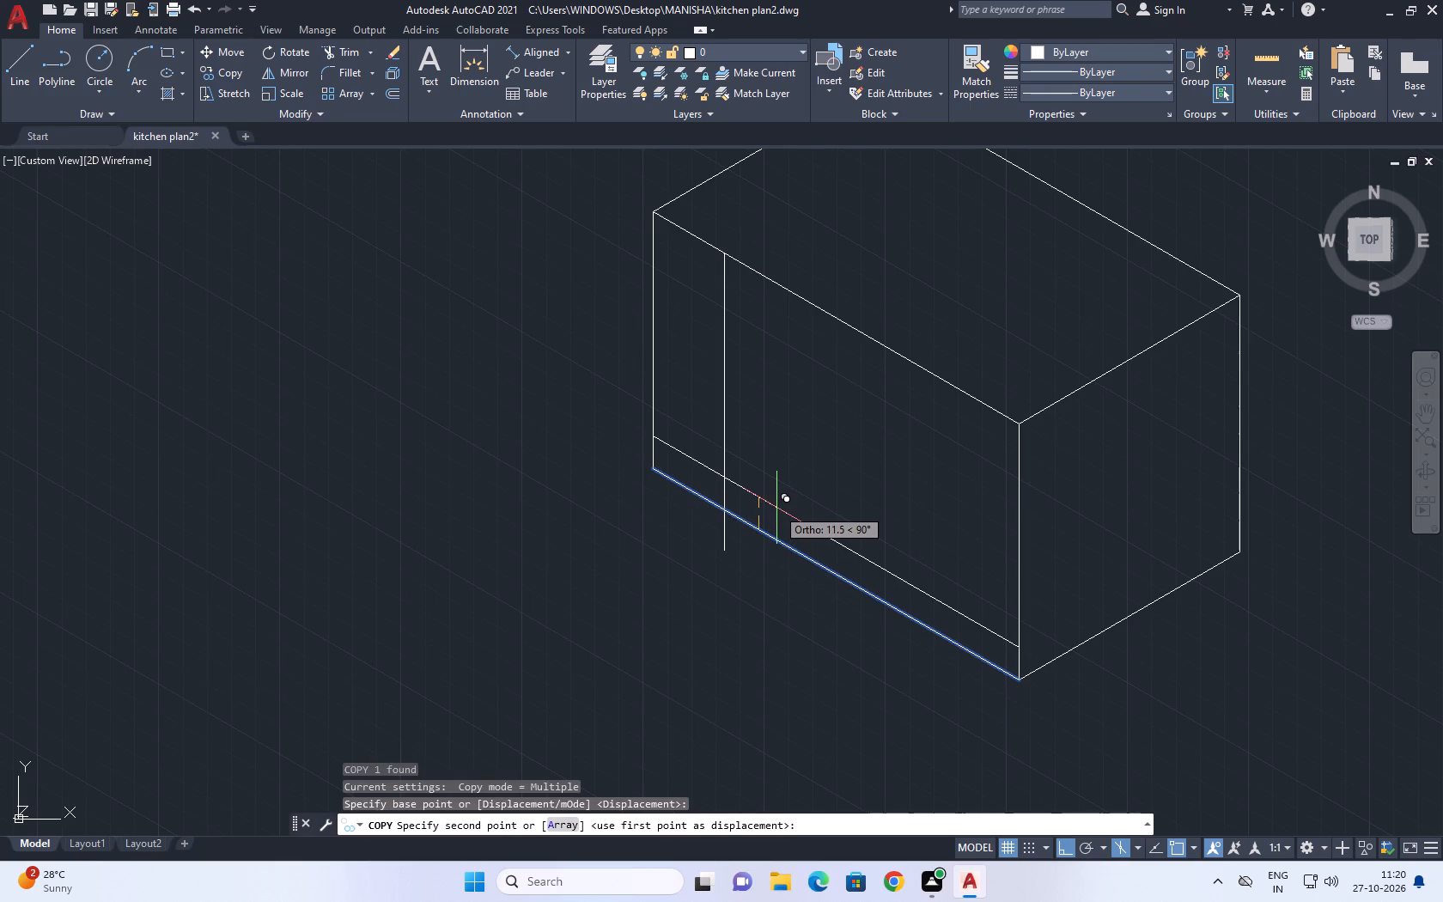
key("F5")
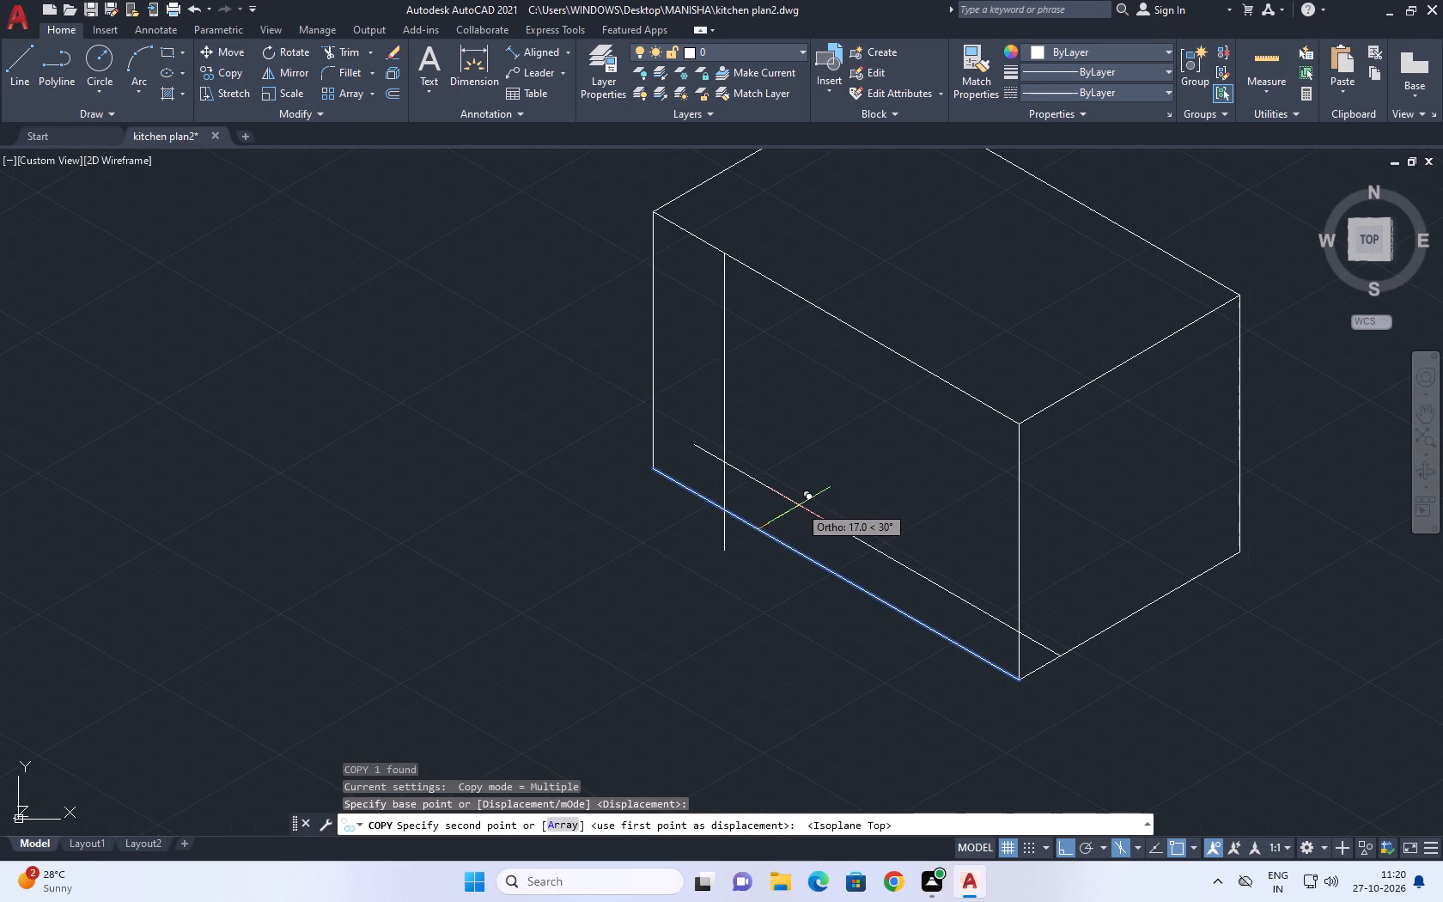
left_click(799, 505)
key("Escape")
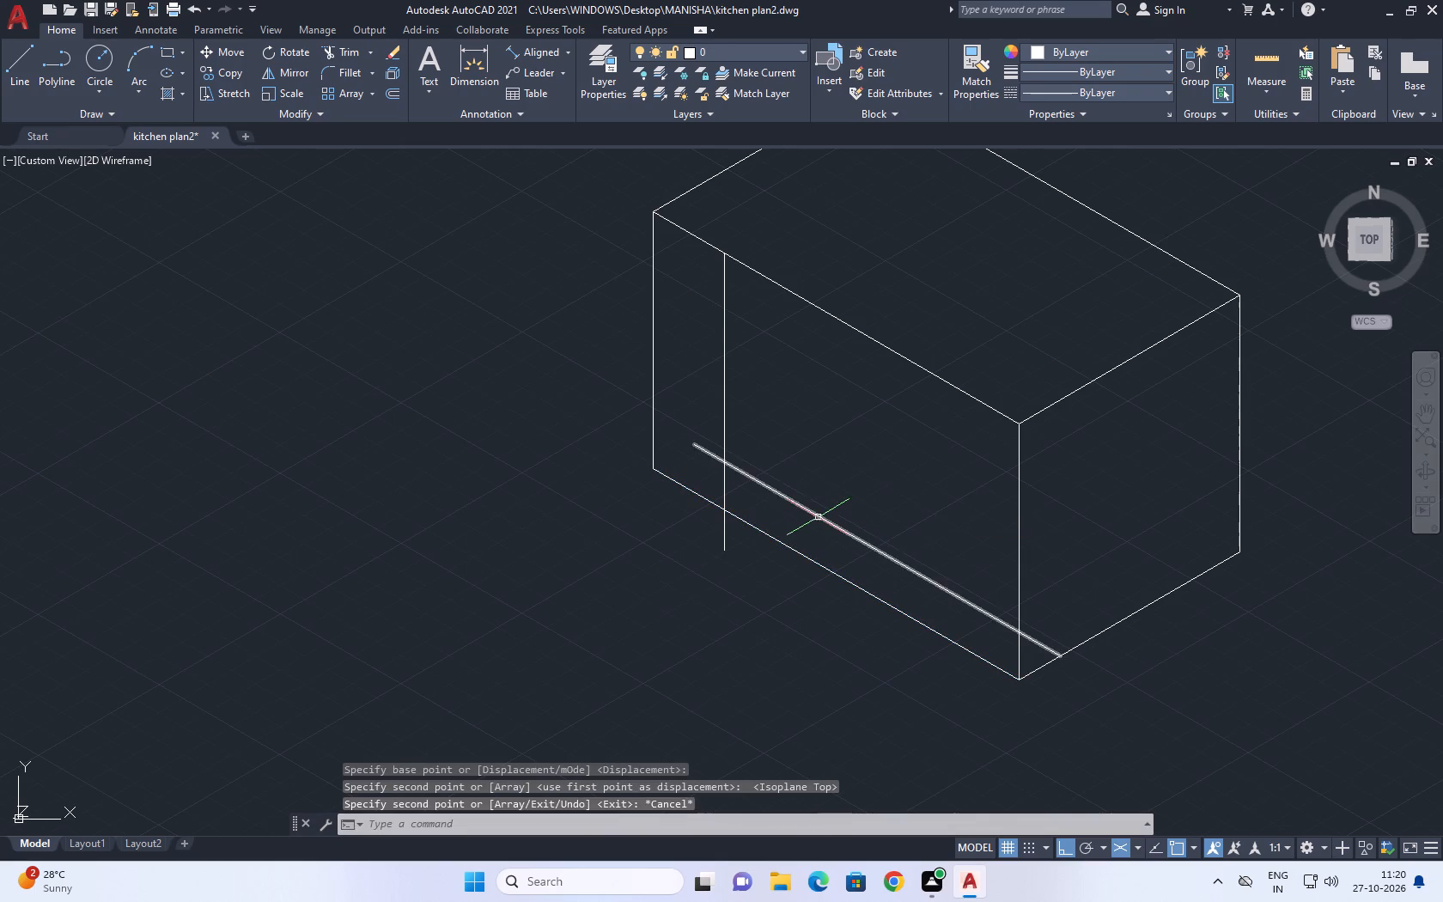
Copy the inner bottom line 5 straight upward.
left_click(818, 517)
middle_click_drag(765, 483, 827, 493)
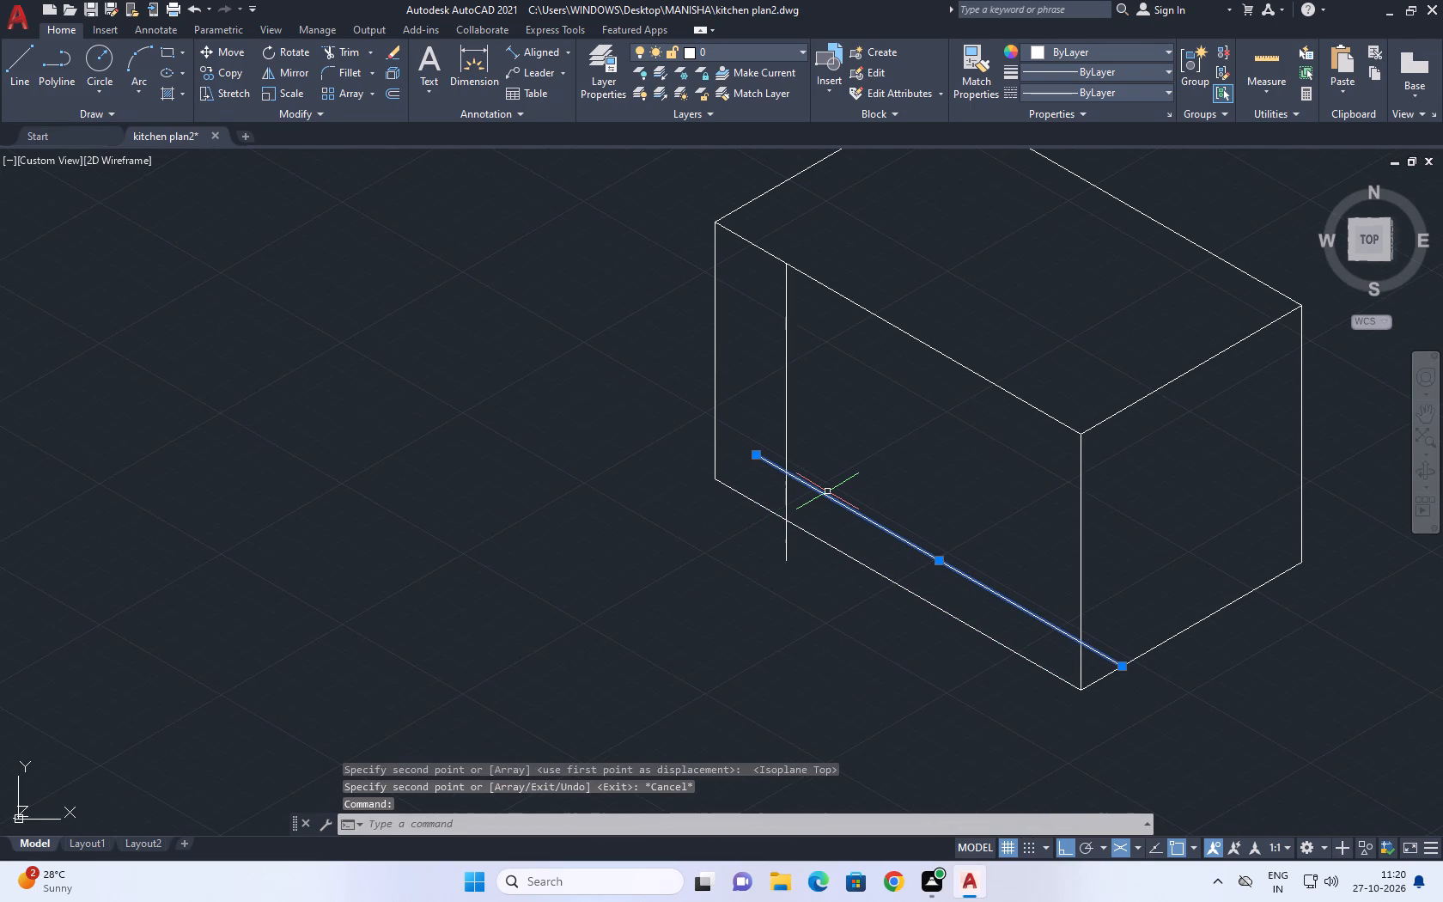
type("co")
key("space")
left_click(827, 506)
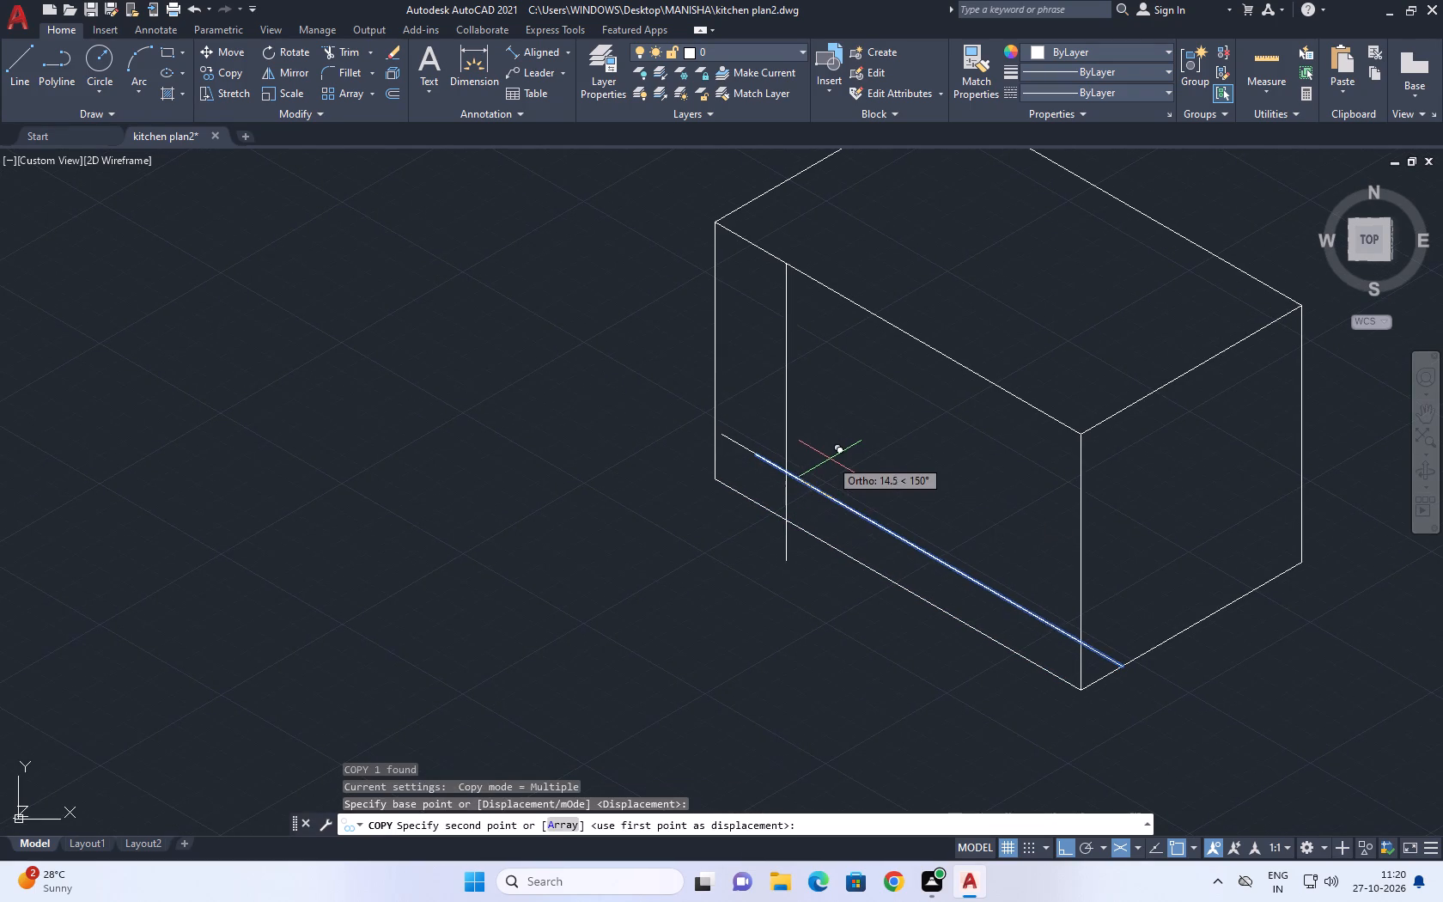
key("F5")
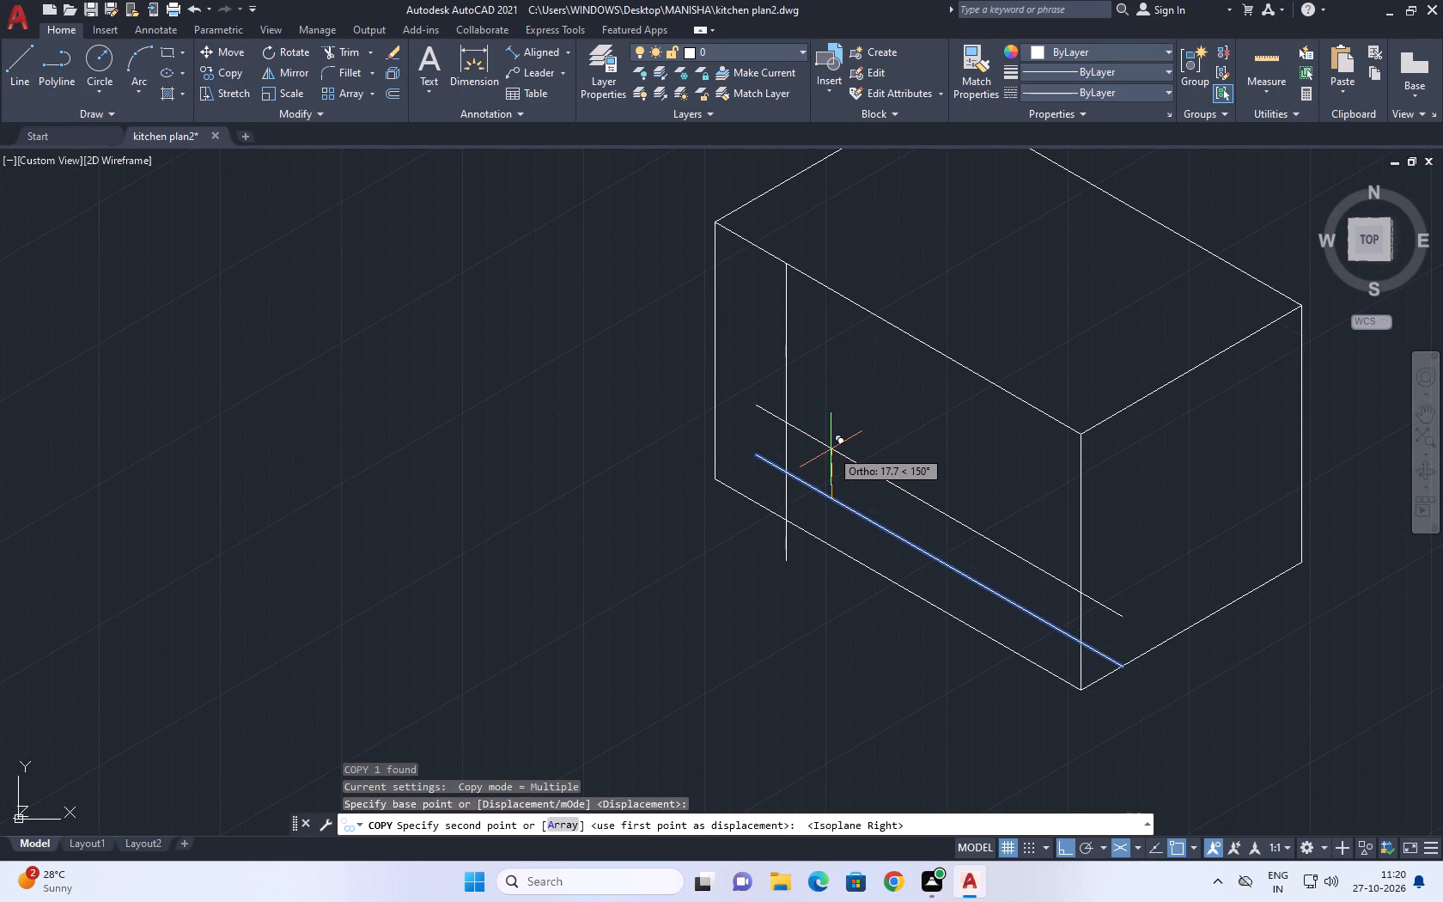
key("5")
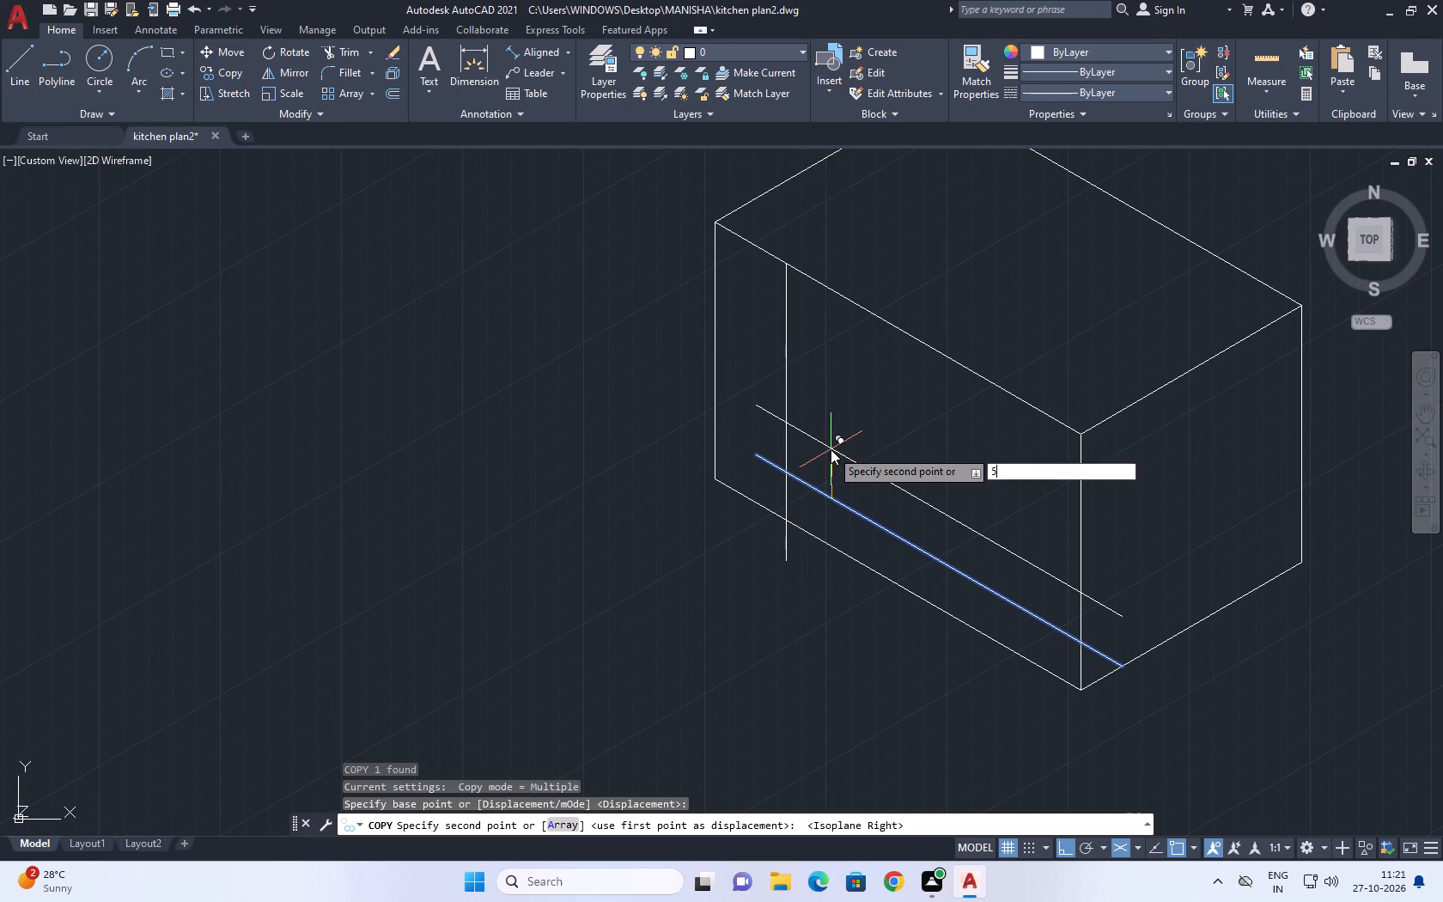
key("Return")
key("Escape")
Trim the inner vertical below the inner bottom line, and trim both inner lines where they overrun that vertical and the near corner edge.
key("t")
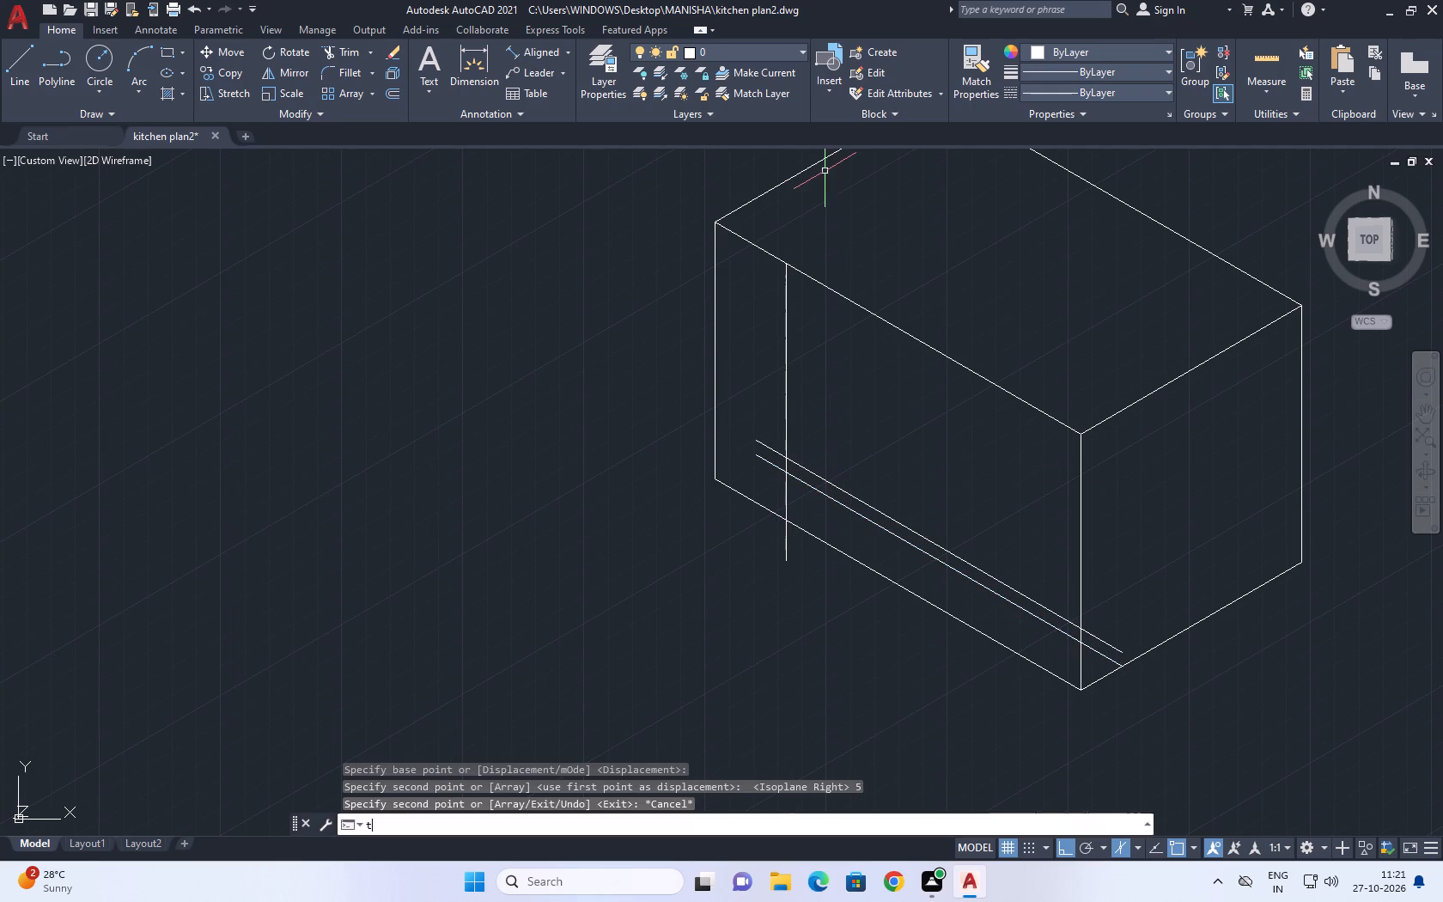
key("r")
key("space")
scroll(754, 517, "up", 2)
left_click(843, 468)
left_click(810, 431)
left_click_drag(855, 642, 844, 626)
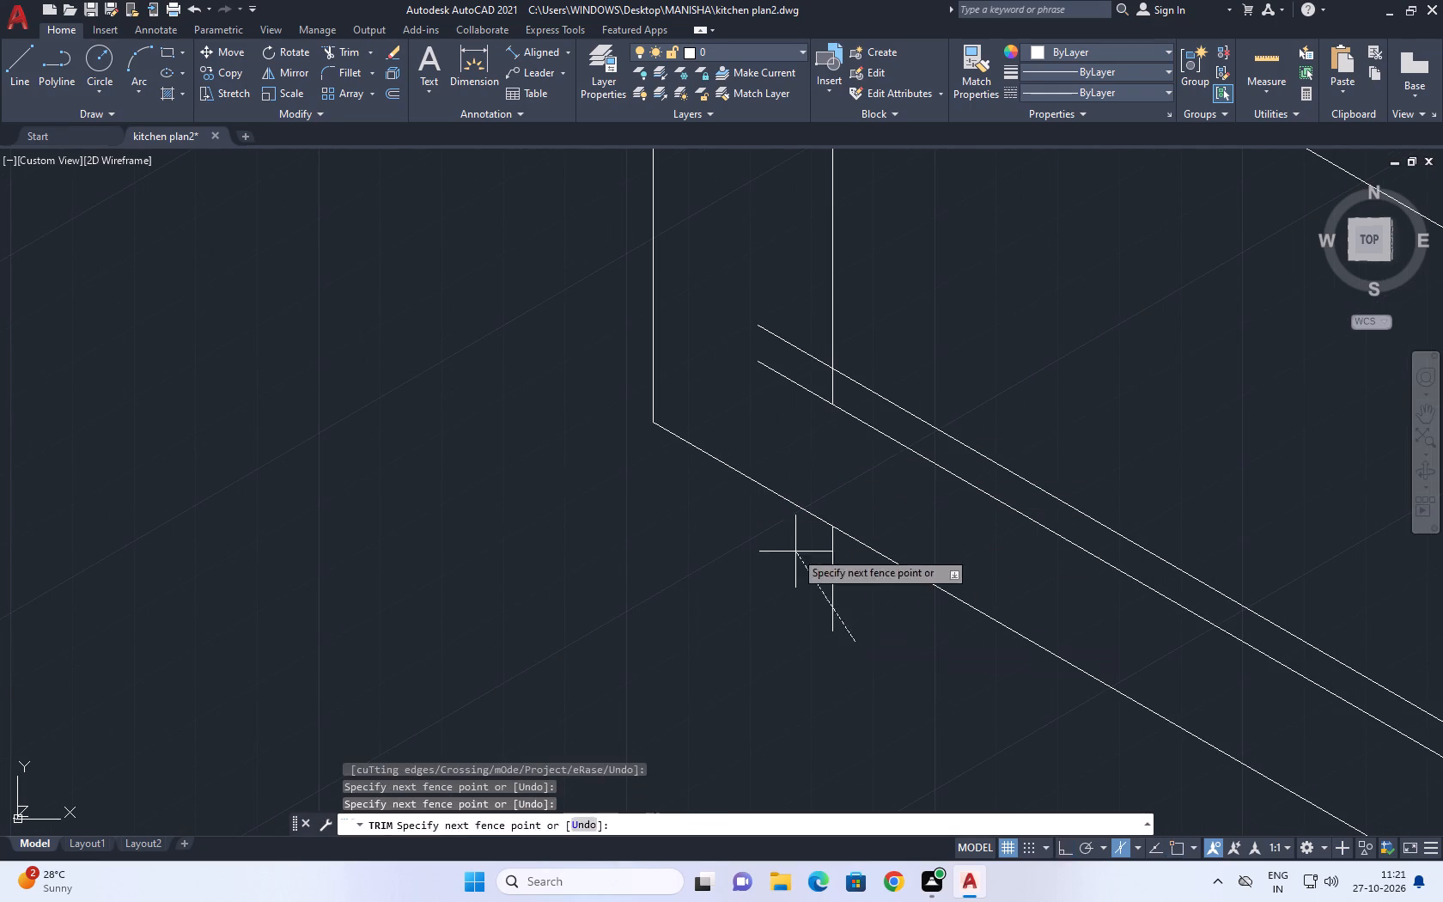
left_click(795, 550)
left_click(779, 293)
left_click(792, 382)
scroll(795, 387, "down", 3)
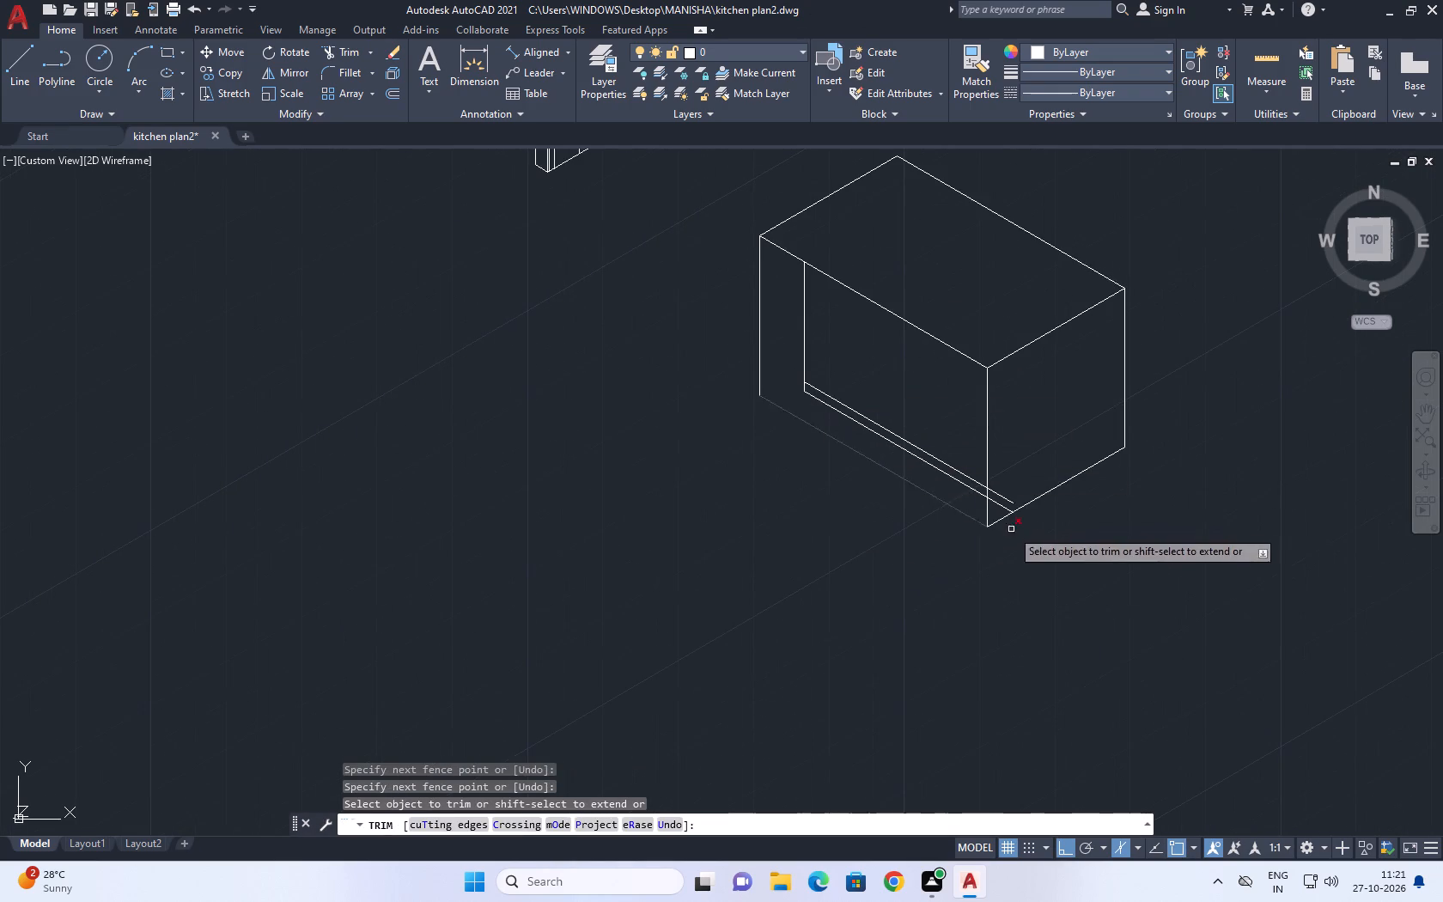
scroll(997, 481, "up", 2)
left_click(1020, 482)
left_click(995, 568)
key("Escape")
Copy the inner vertical about 8.5 along the long front face toward the near corner.
scroll(763, 447, "up", 1)
middle_click_drag(763, 447, 885, 556)
scroll(948, 516, "down", 2)
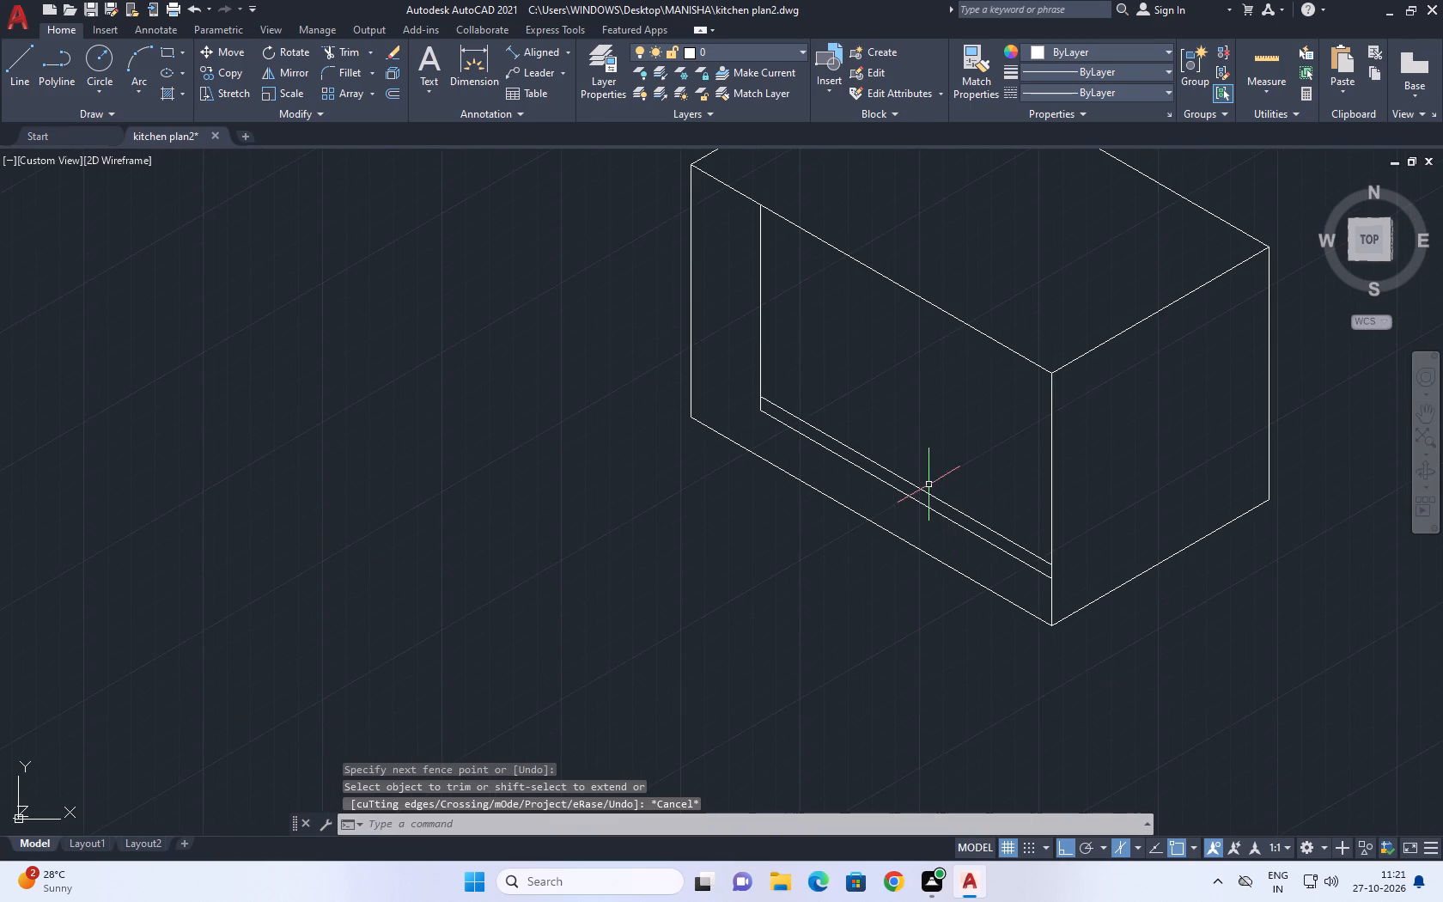
middle_click_drag(929, 485, 922, 529)
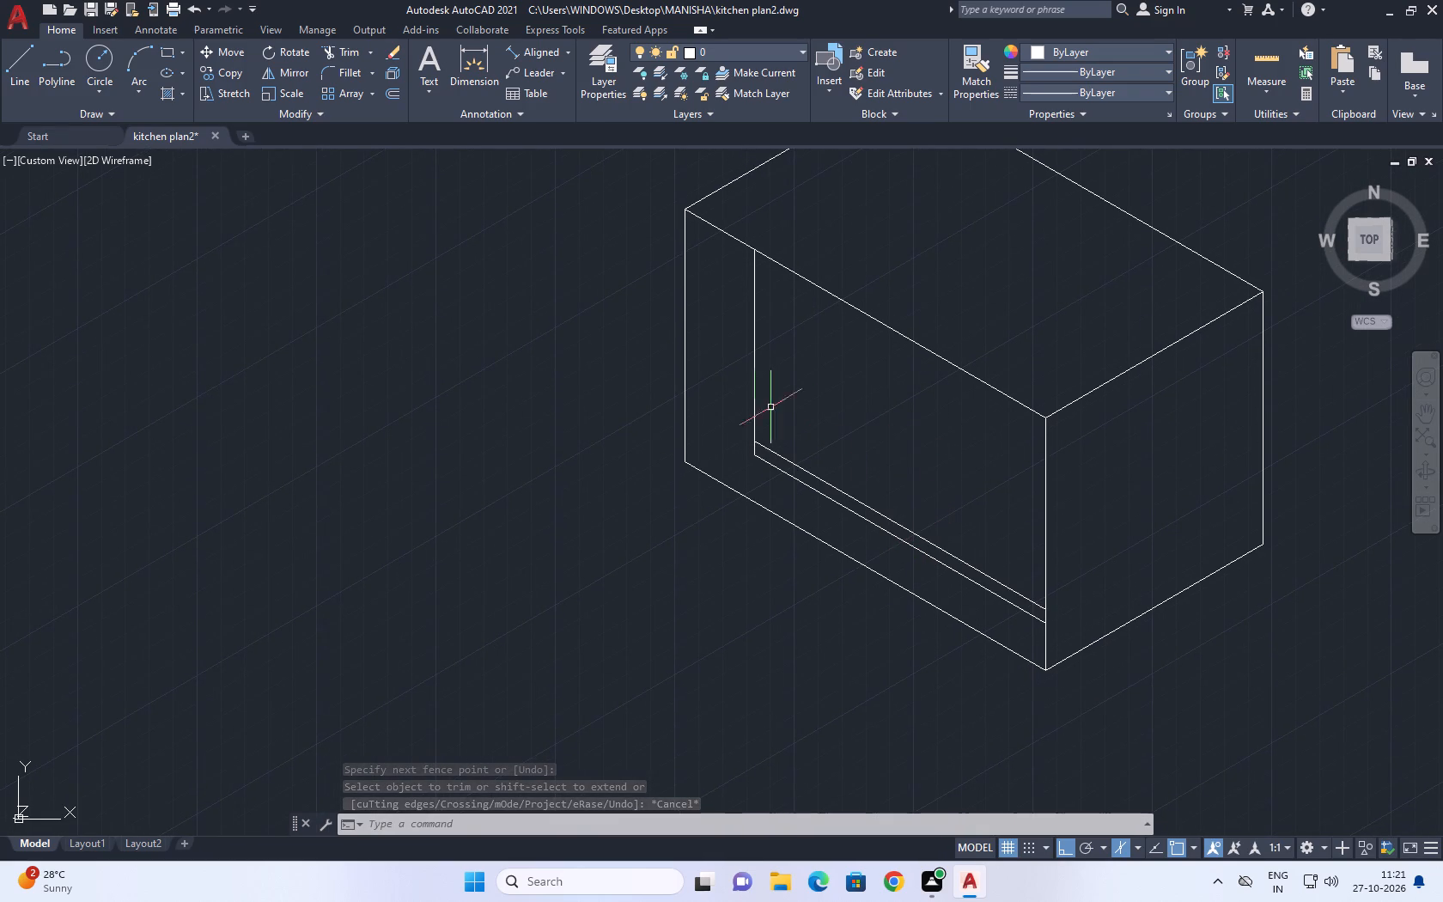
left_click(757, 397)
key("Escape")
left_click(753, 404)
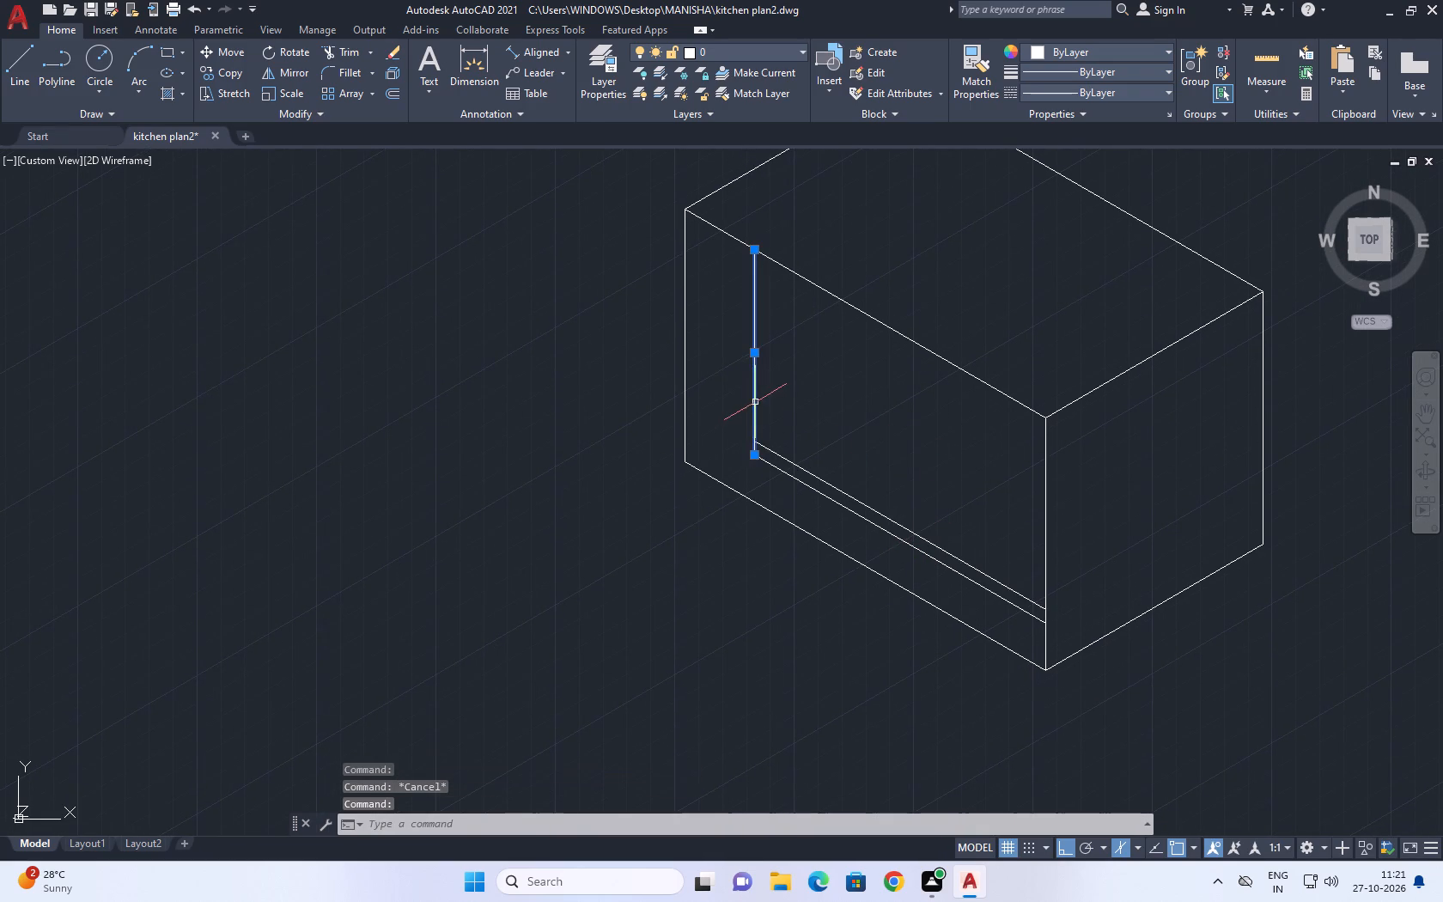
type("co")
key("space")
left_click(753, 396)
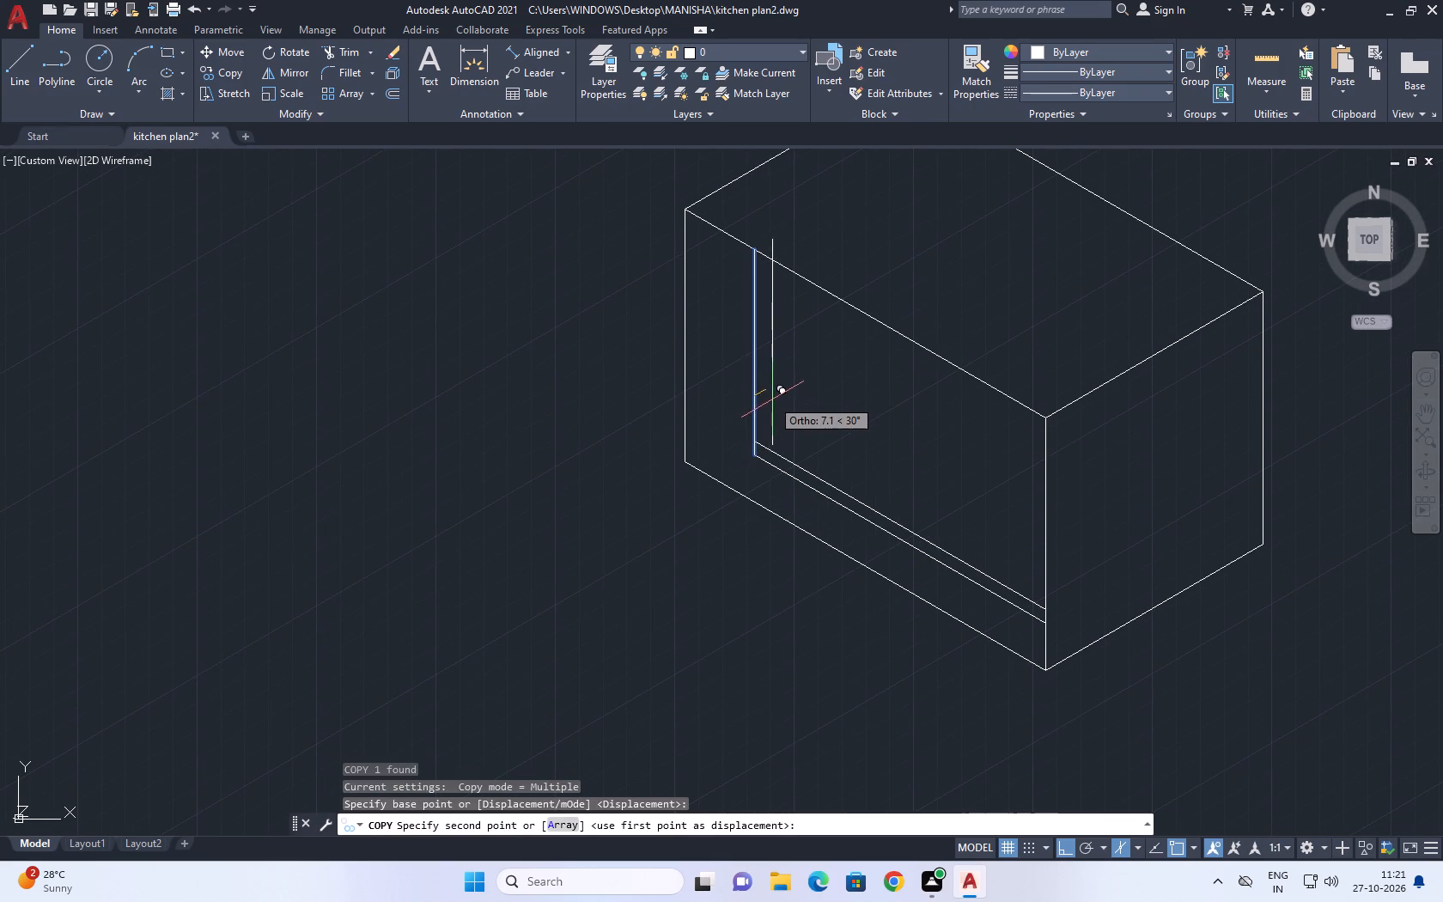
key("F5")
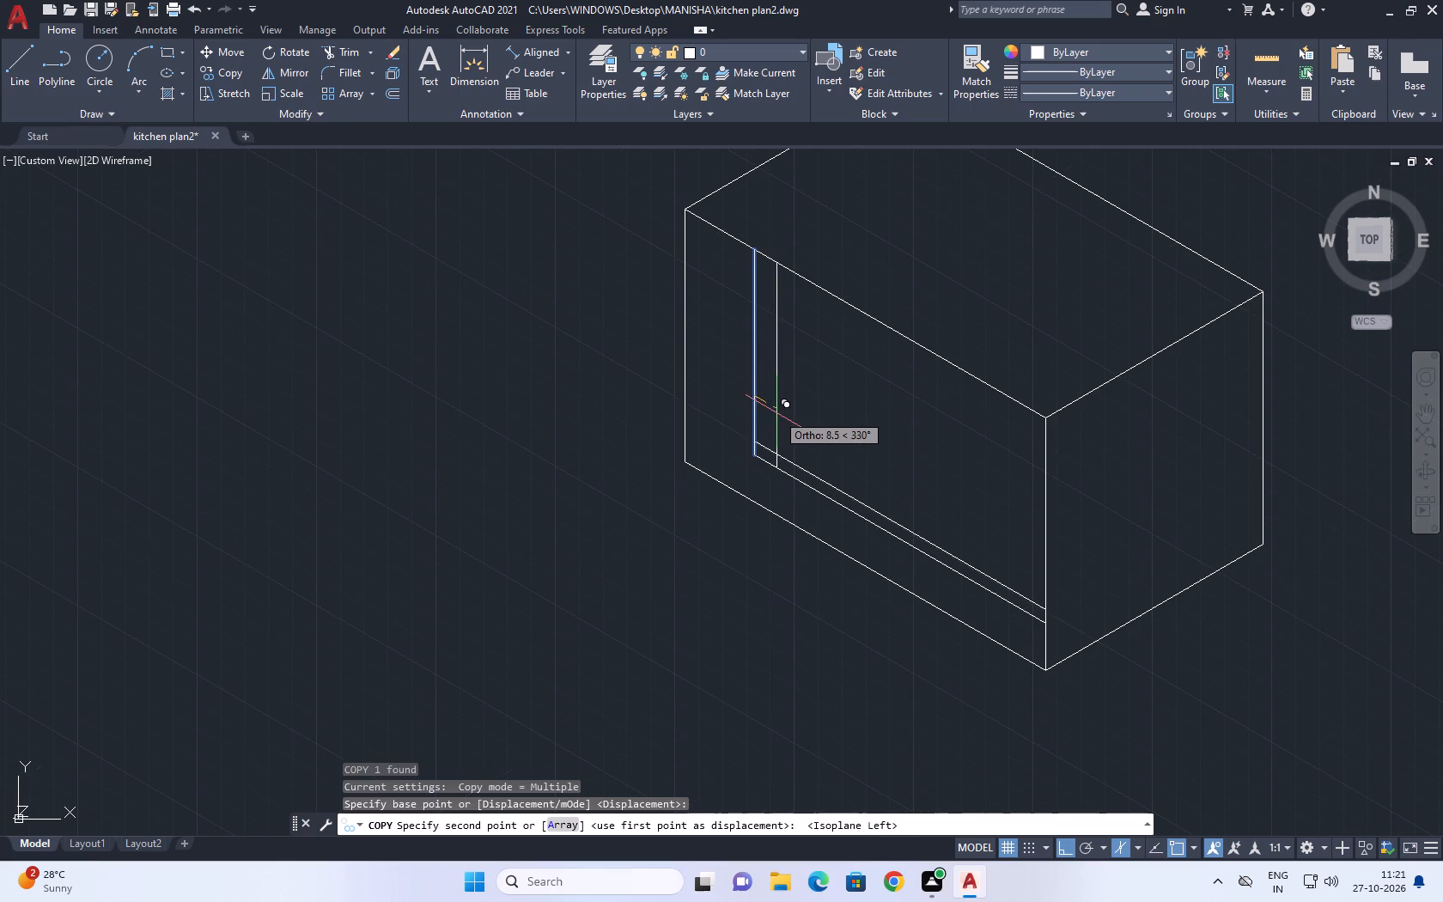
left_click(776, 414)
key("Escape")
Trim the copied vertical's lower end at the upper of the two inner lines.
type("tr")
key("space")
scroll(752, 482, "up", 3)
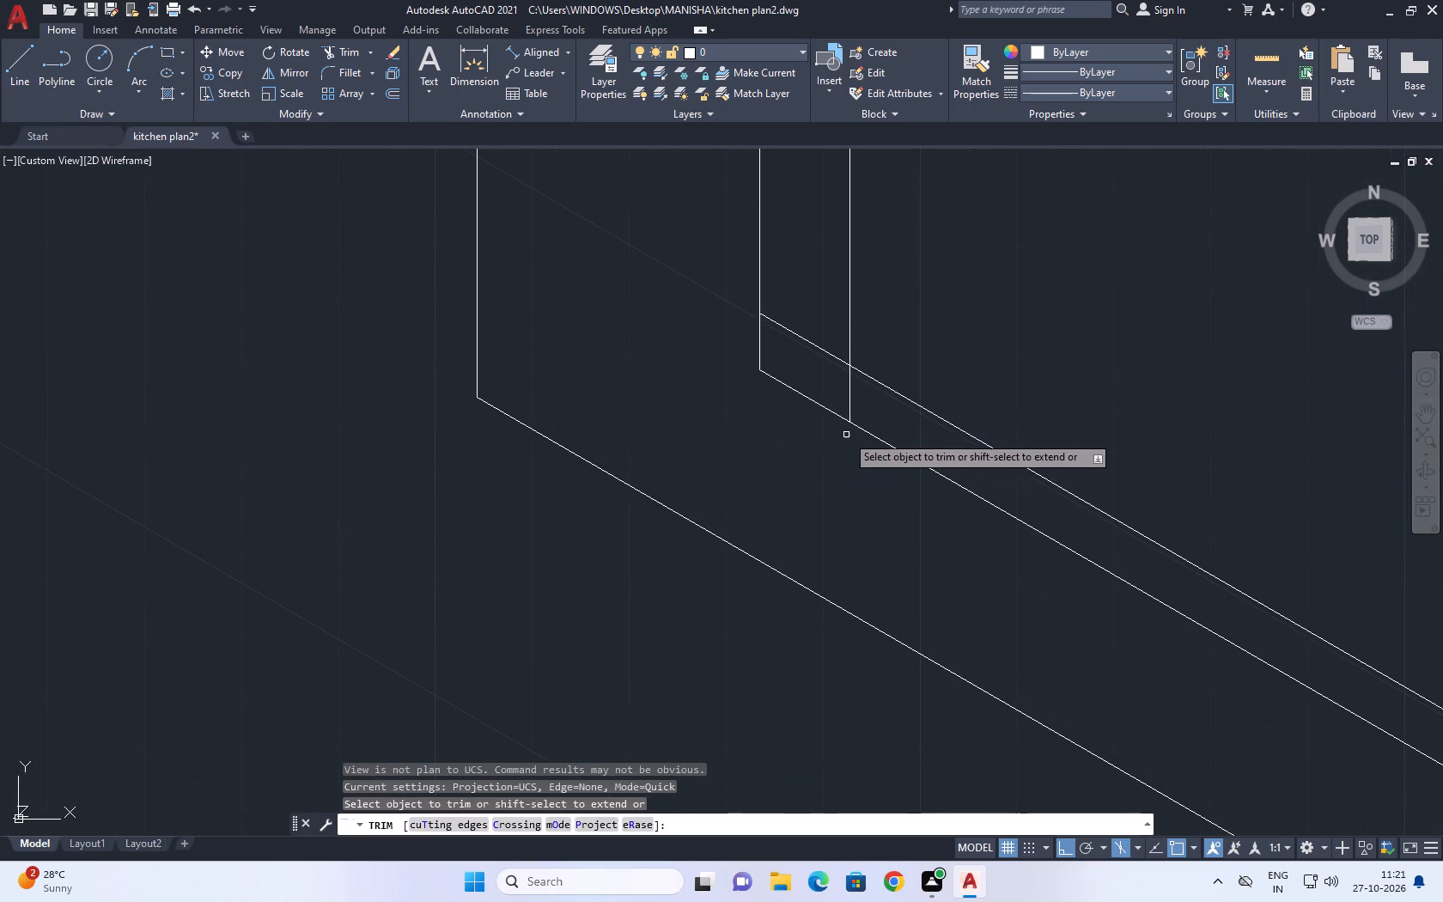
left_click(863, 411)
left_click(837, 383)
middle_click_drag(805, 381, 762, 460)
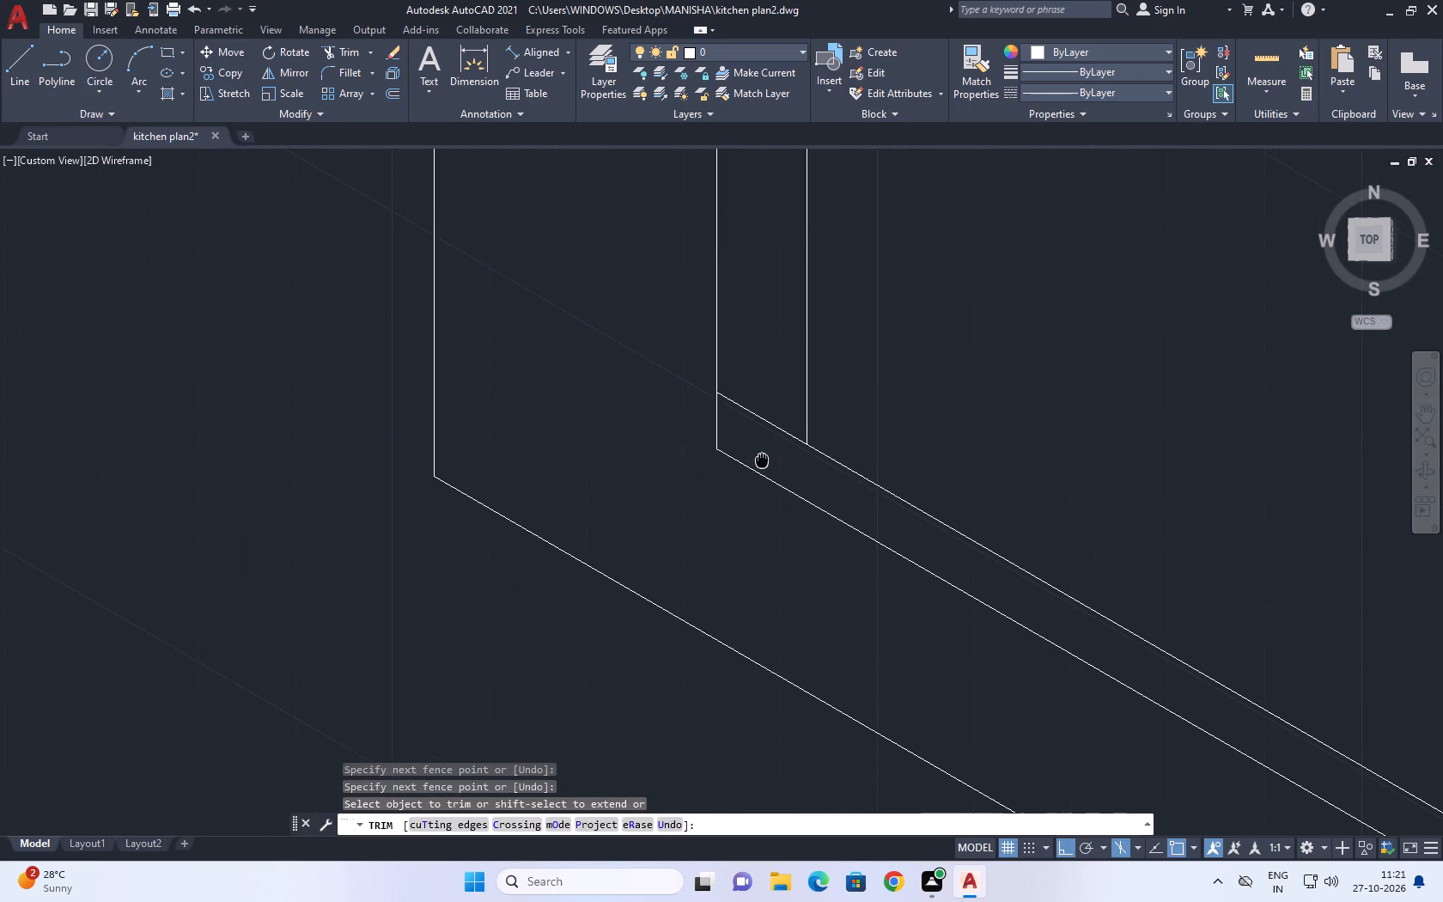
middle_click_drag(762, 460, 761, 461)
middle_click(761, 461)
key("Escape")
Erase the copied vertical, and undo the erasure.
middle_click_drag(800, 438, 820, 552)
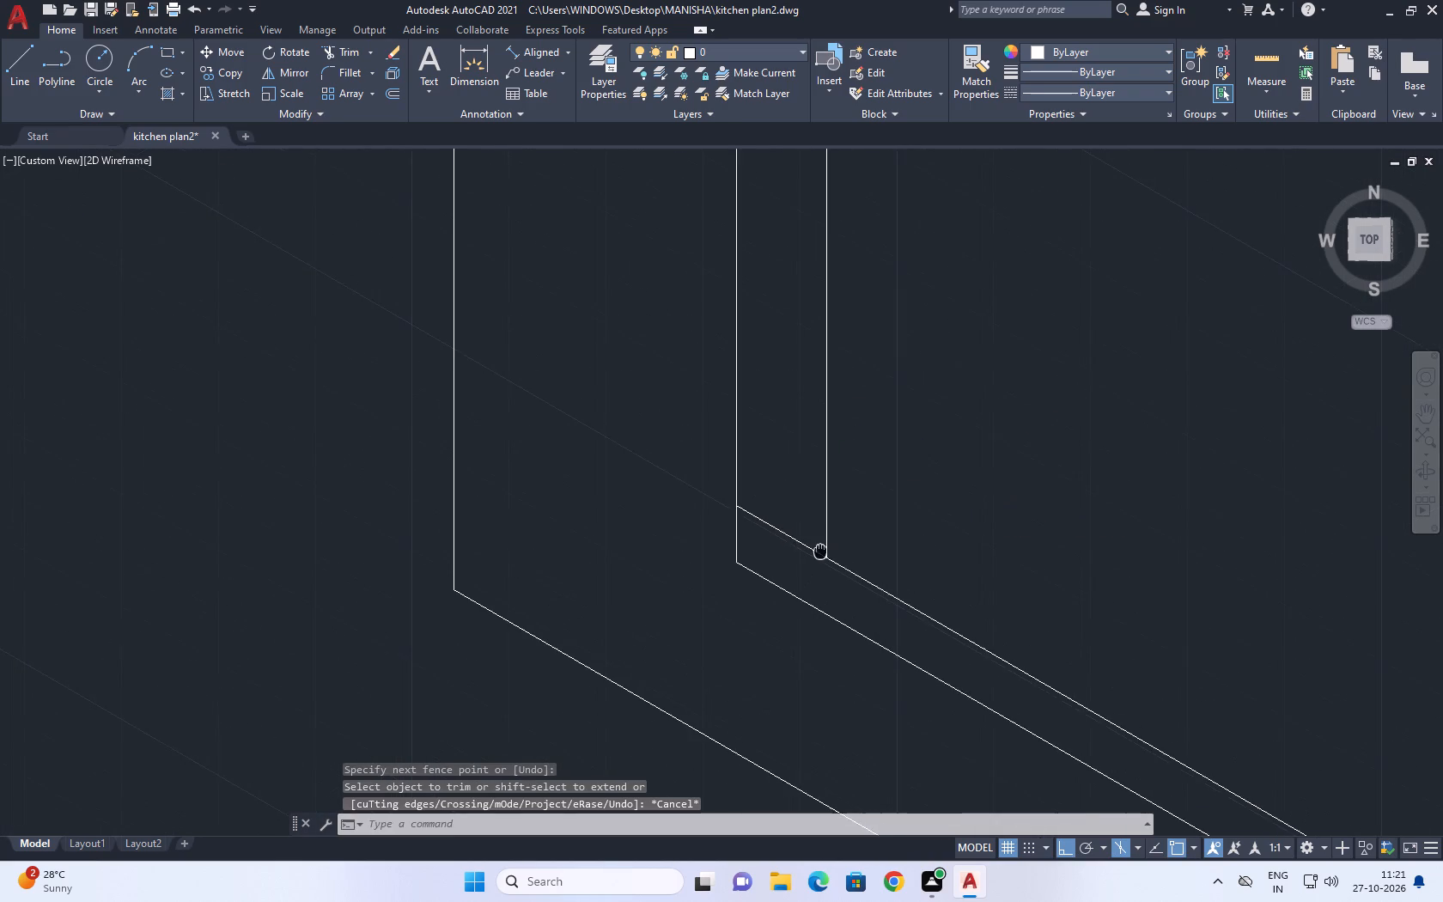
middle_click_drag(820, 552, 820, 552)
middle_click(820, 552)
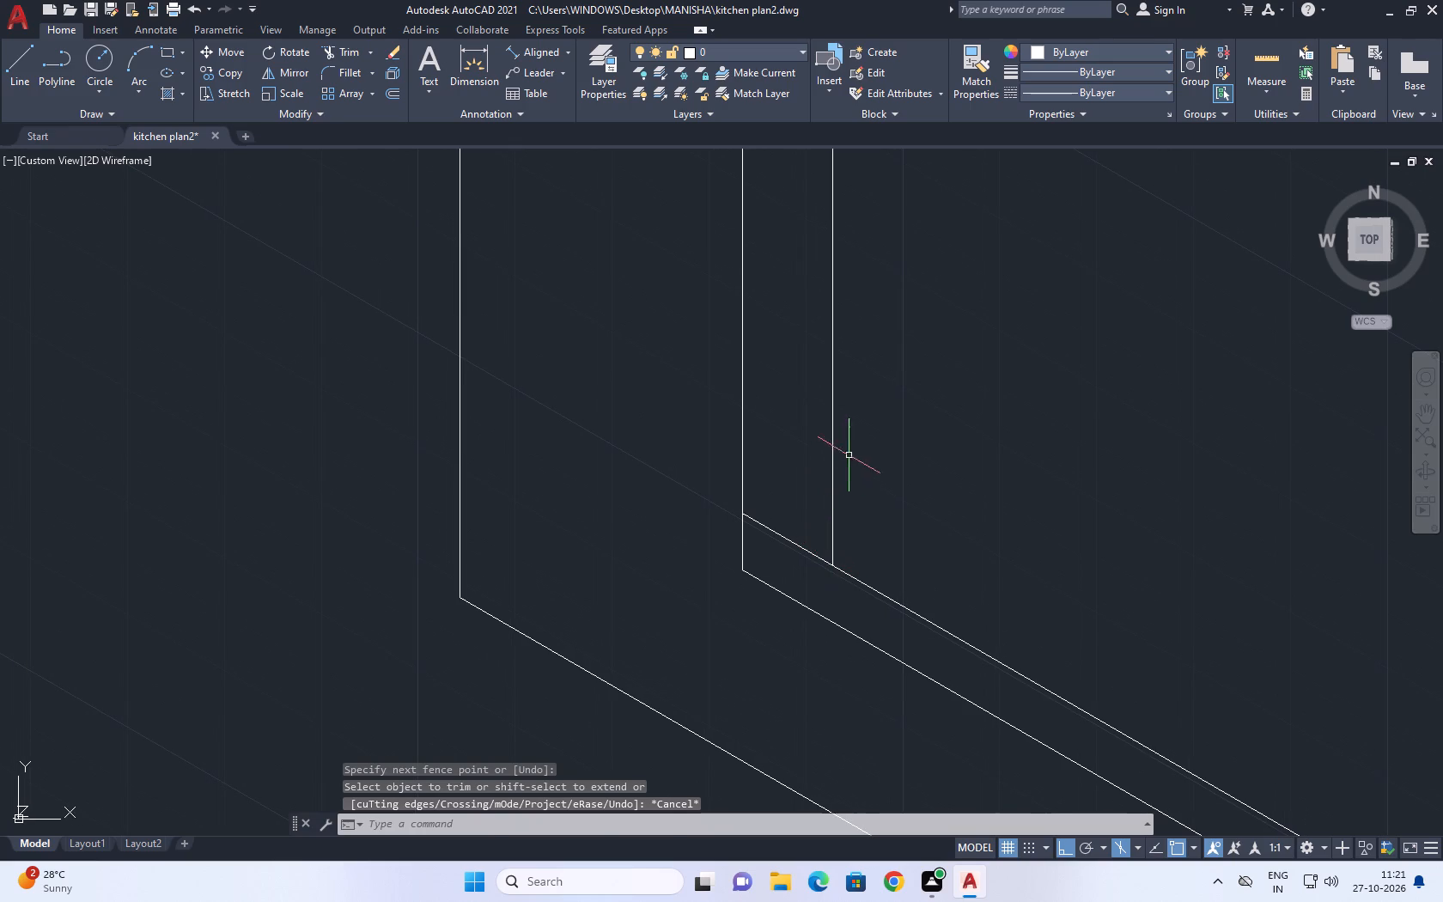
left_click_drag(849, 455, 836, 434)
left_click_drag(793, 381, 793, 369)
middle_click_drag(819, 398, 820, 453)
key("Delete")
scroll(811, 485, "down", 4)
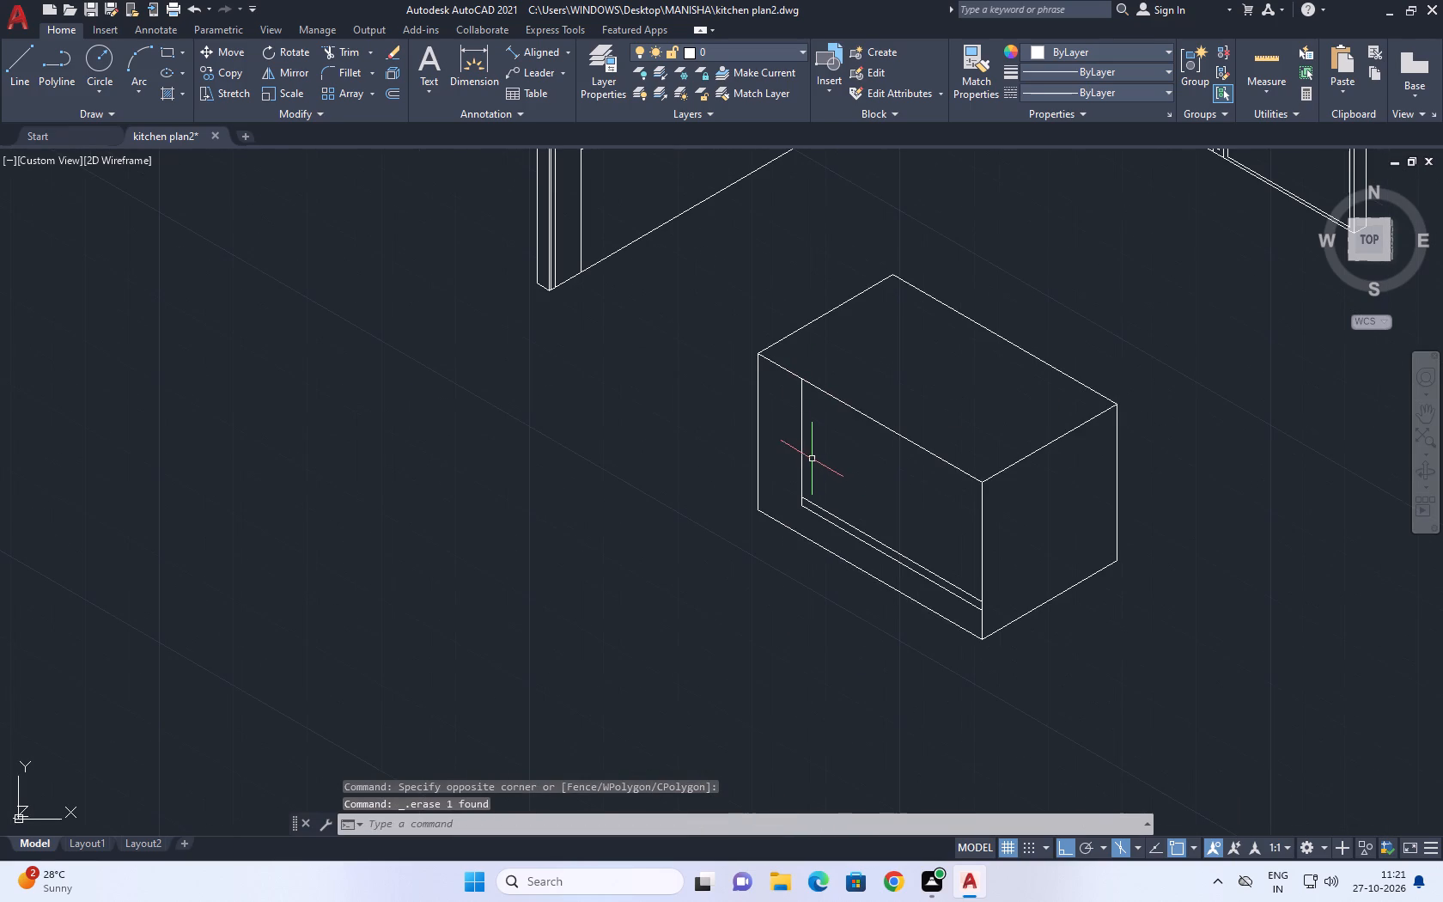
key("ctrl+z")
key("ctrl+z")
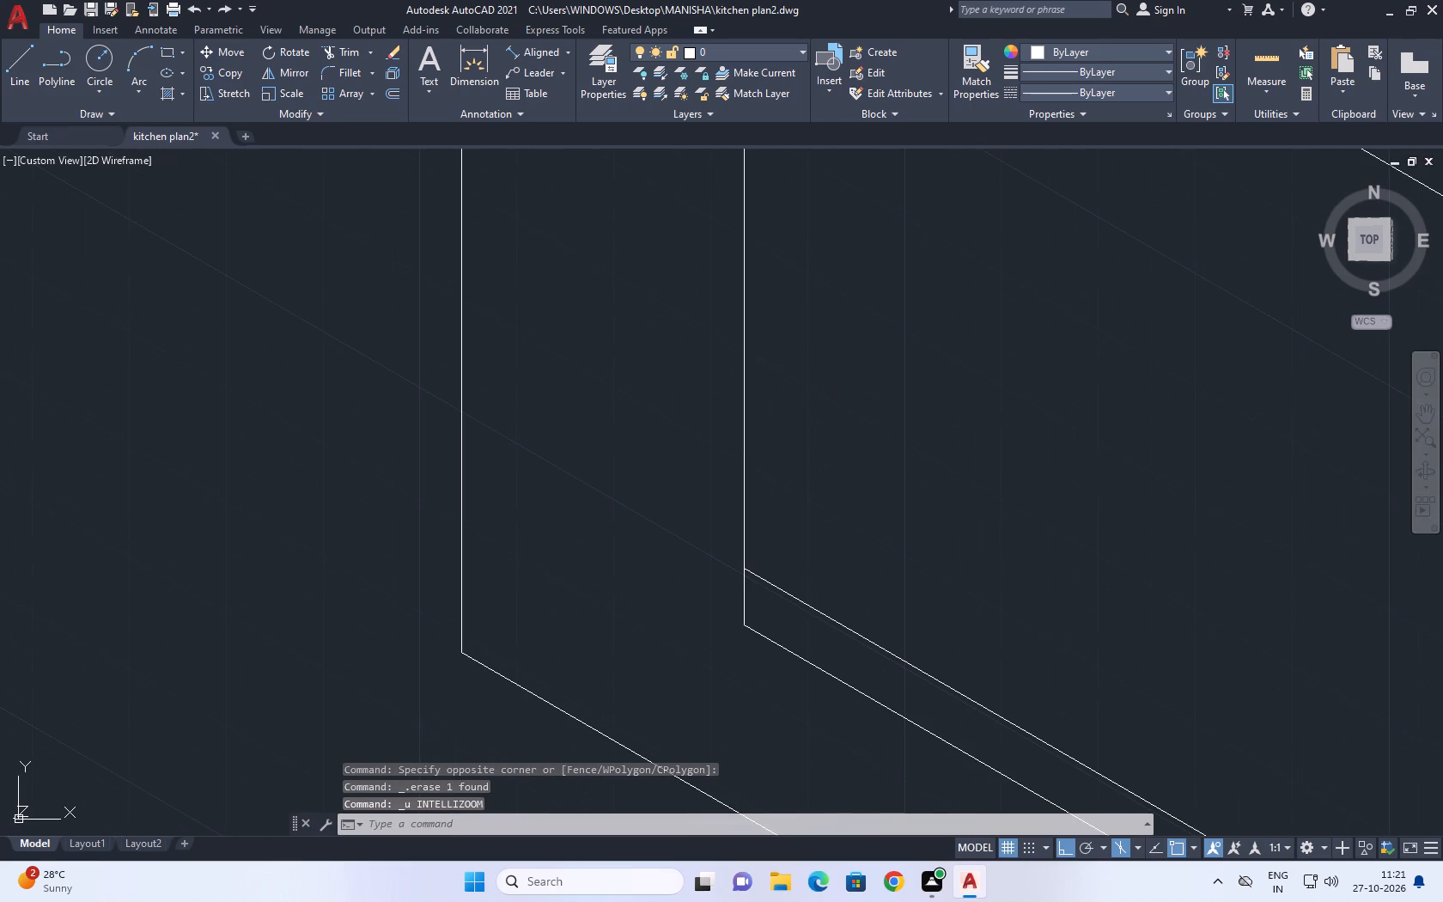
Move the copied vertical along the long front face to about a quarter of the way across the inner opening.
left_click(831, 424)
left_click(826, 422)
left_click_drag(840, 450, 837, 442)
left_click(821, 419)
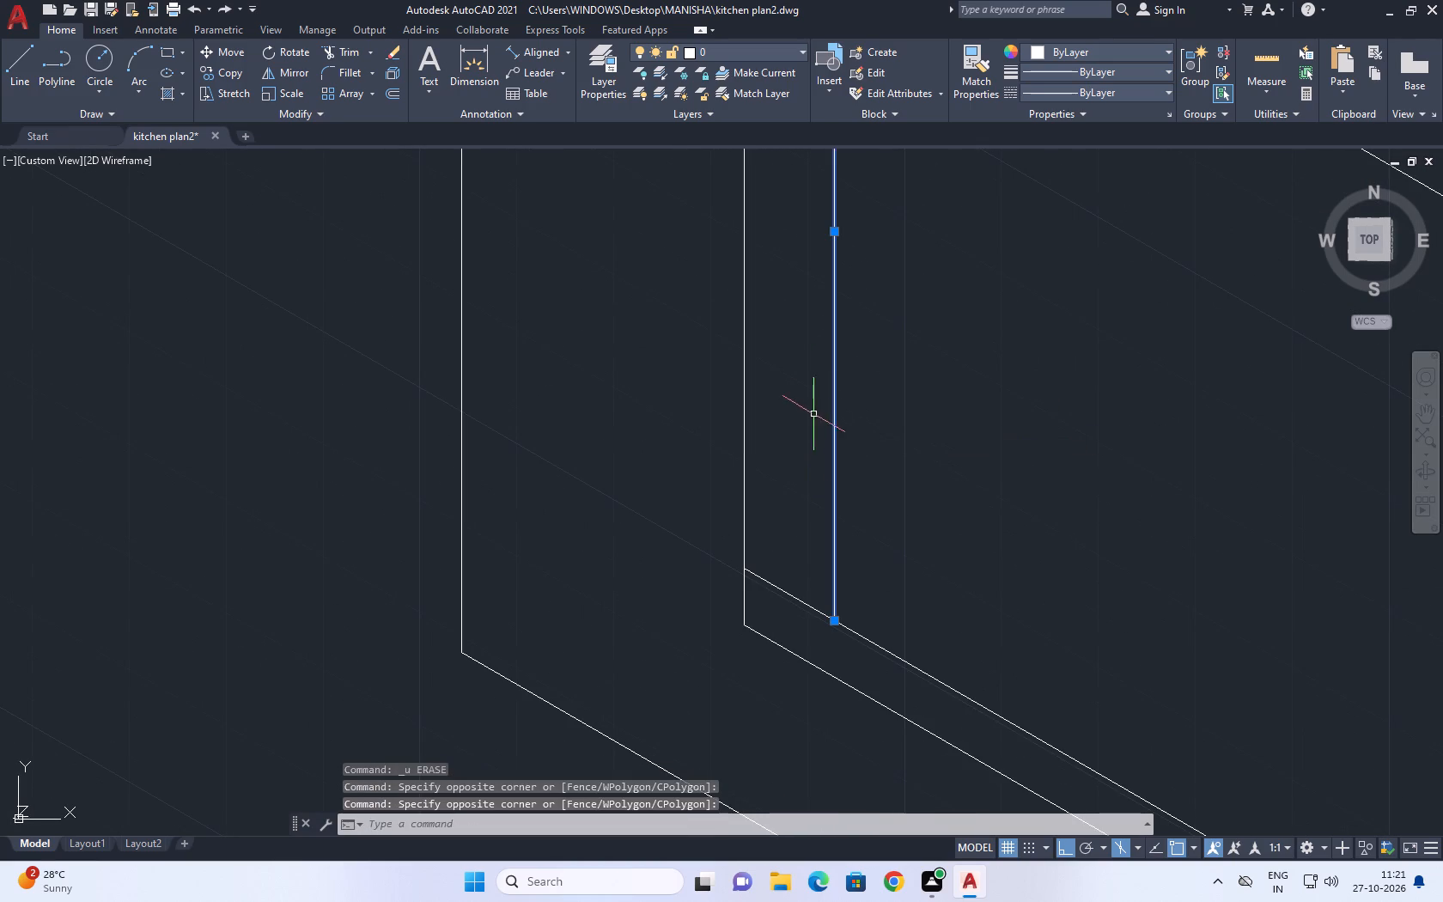
type("m")
key("space")
left_click(858, 449)
scroll(919, 481, "down", 2)
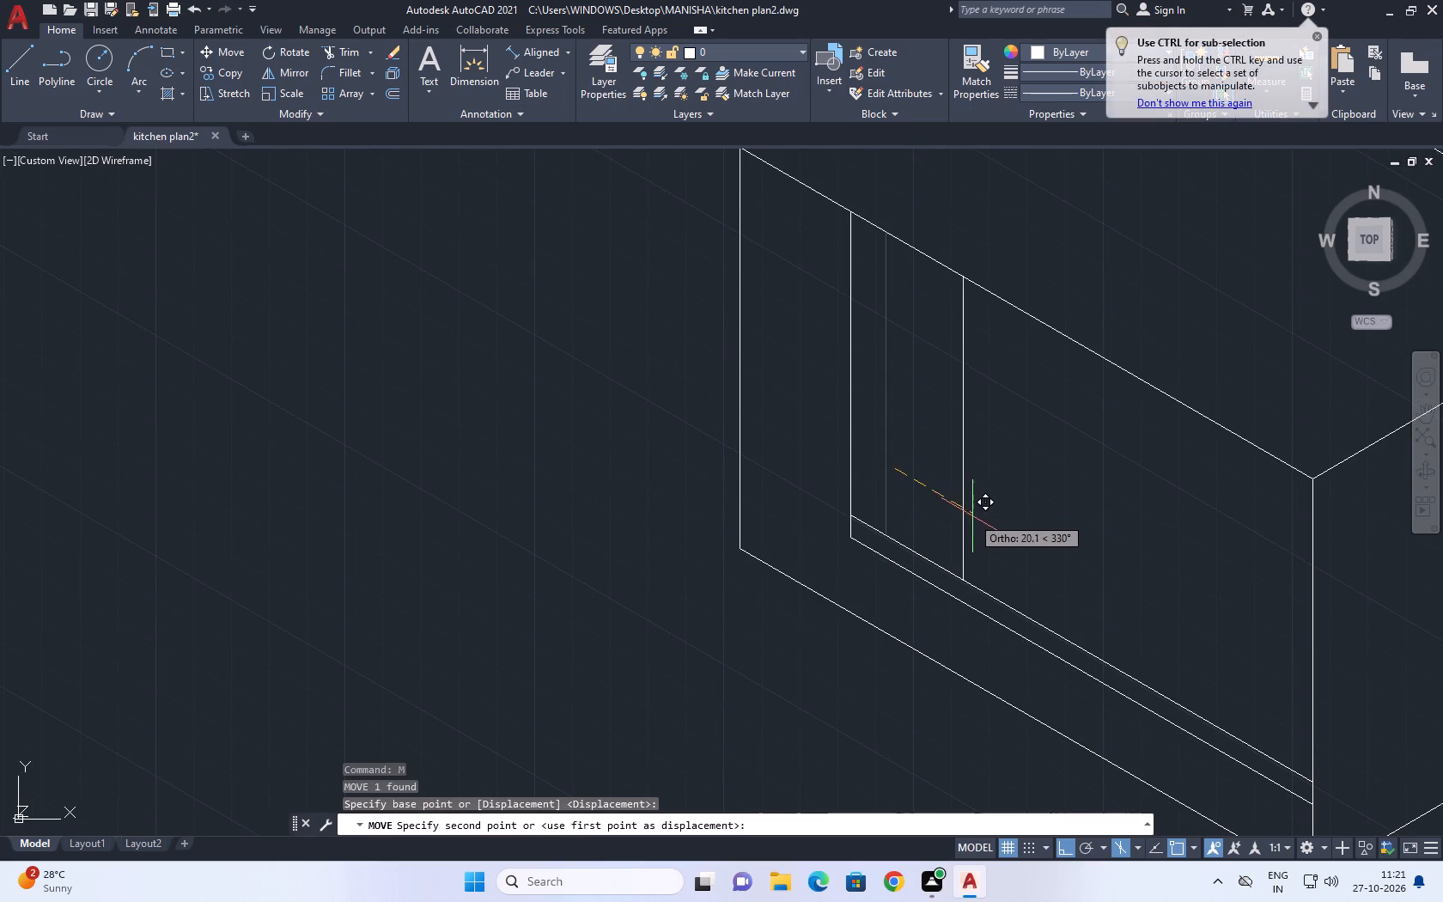
left_click(986, 527)
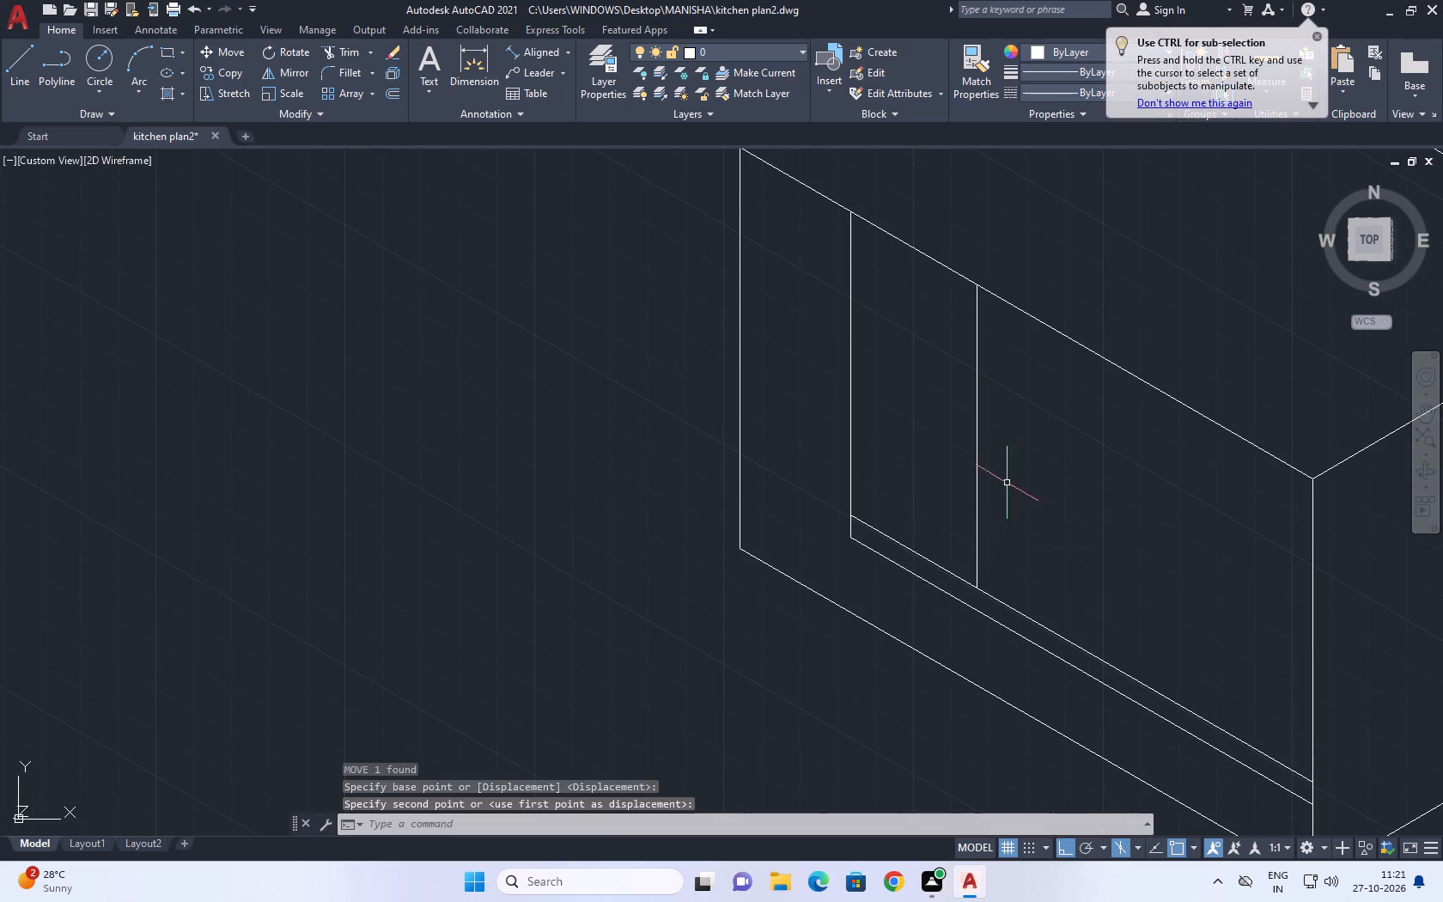
key("Escape")
Draw a helper line along the long front's top edge from the inner vertical's upper end to the near corner.
left_click(1068, 340)
key("Escape")
key("l")
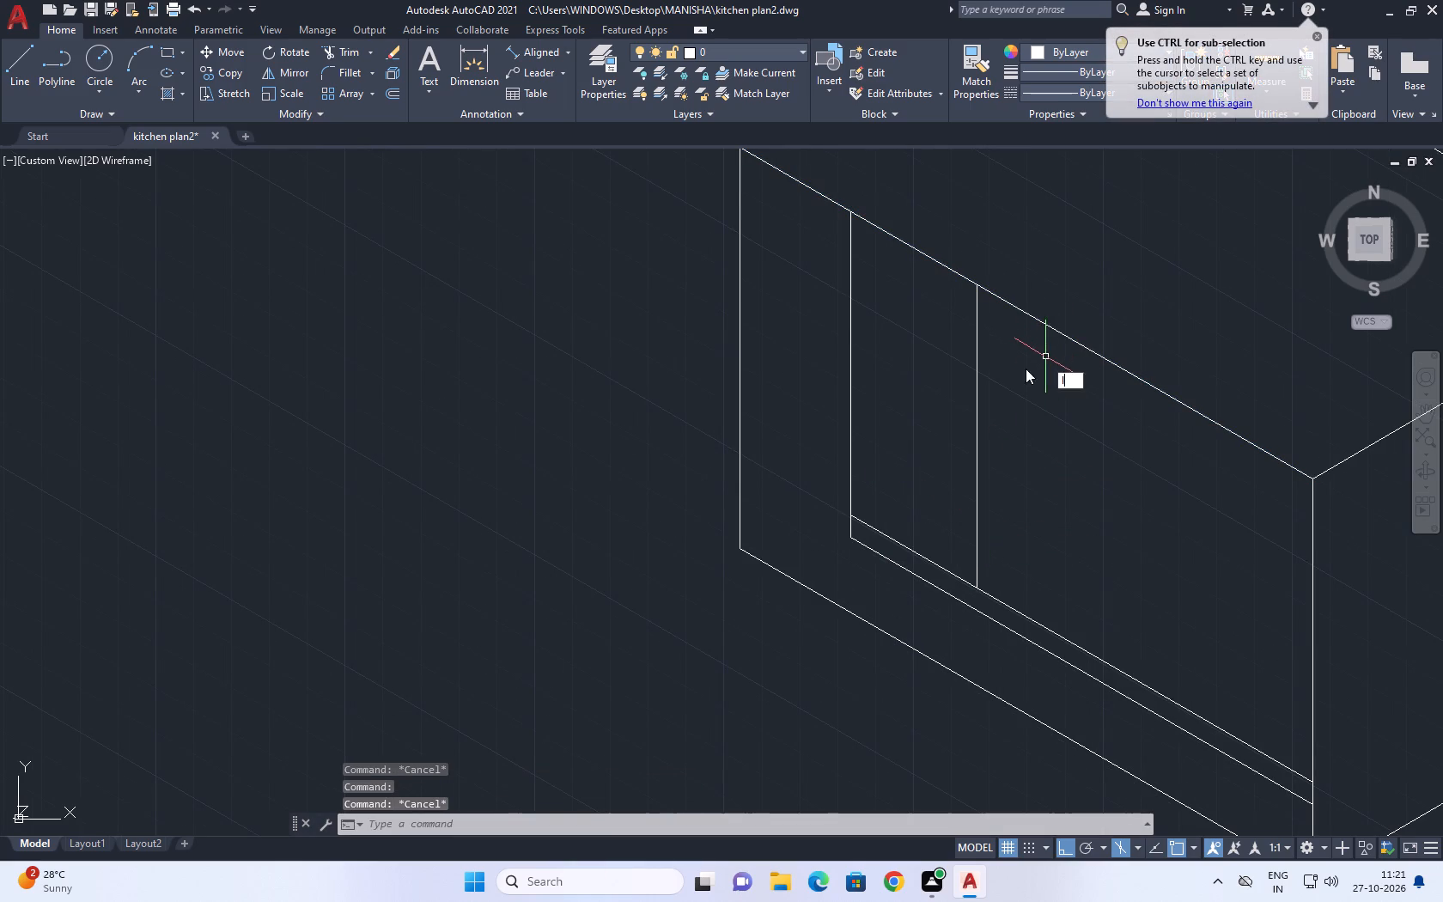
key("space")
left_click(848, 214)
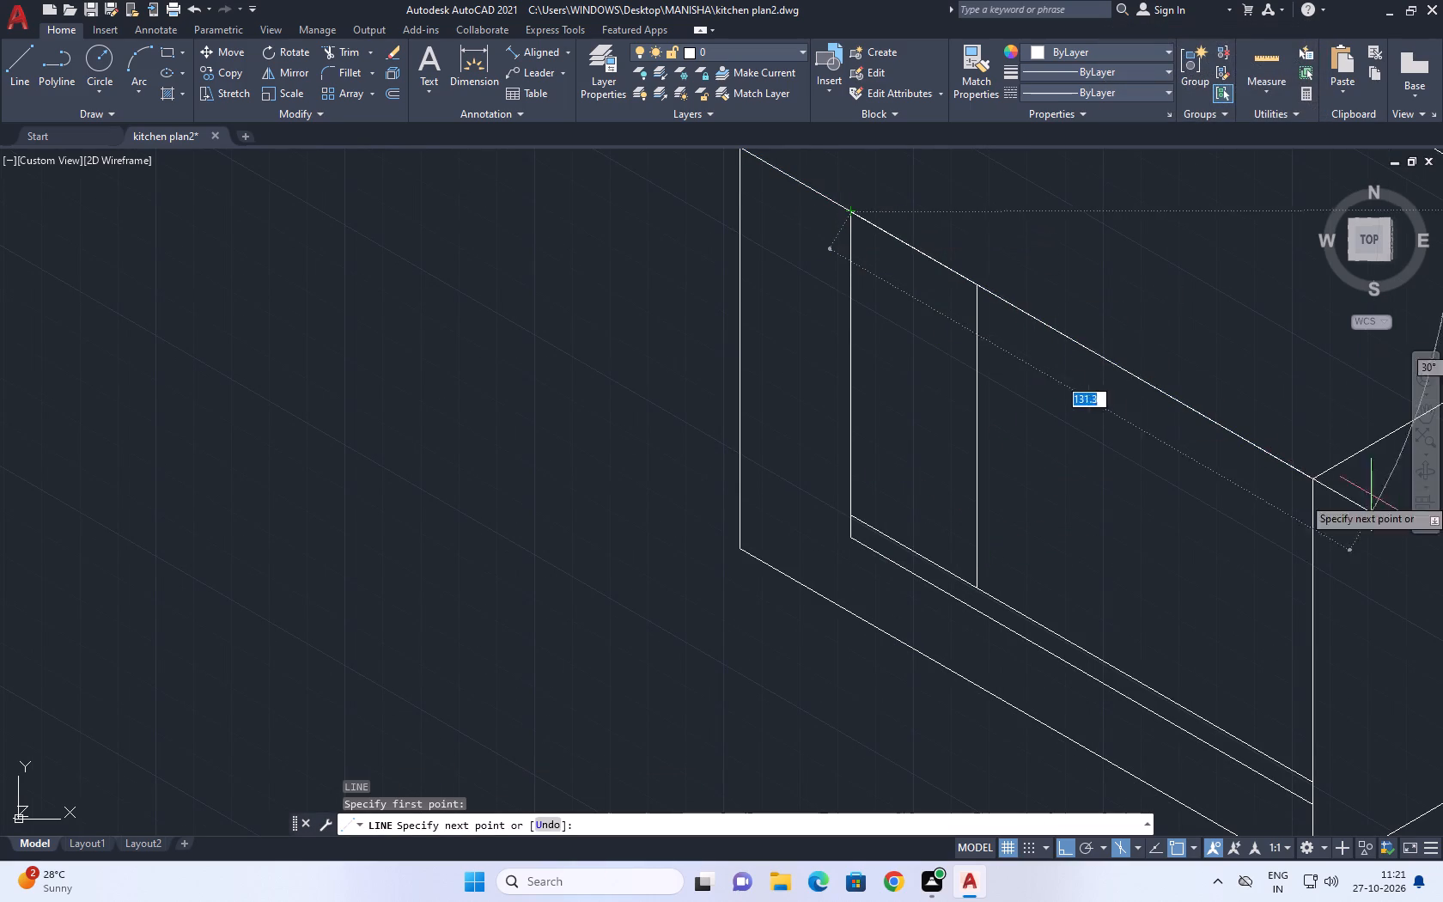
left_click(1309, 479)
key("Escape")
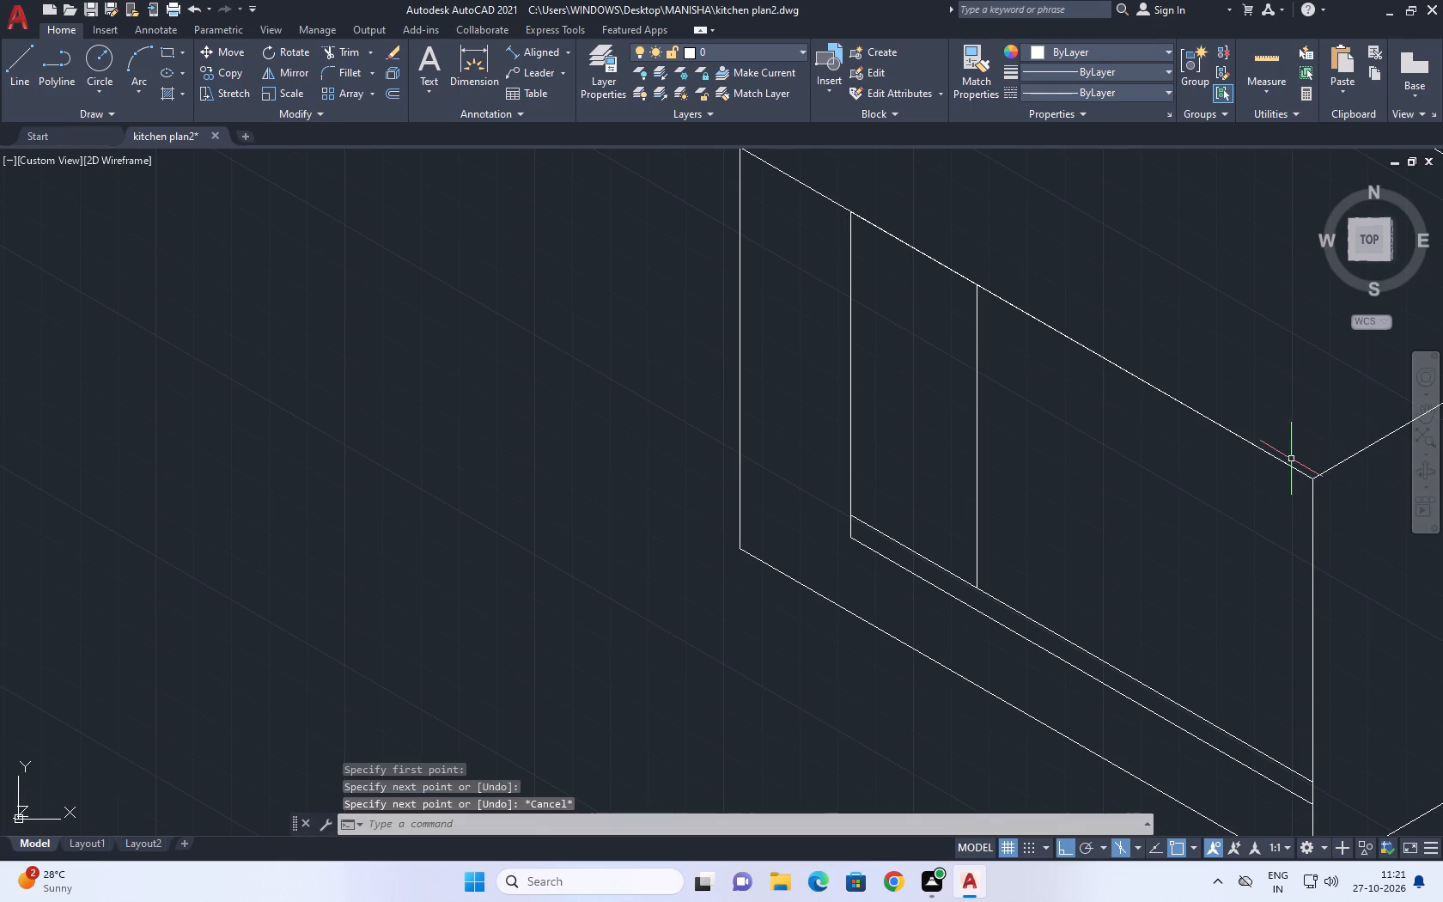
left_click(1288, 463)
key("Escape")
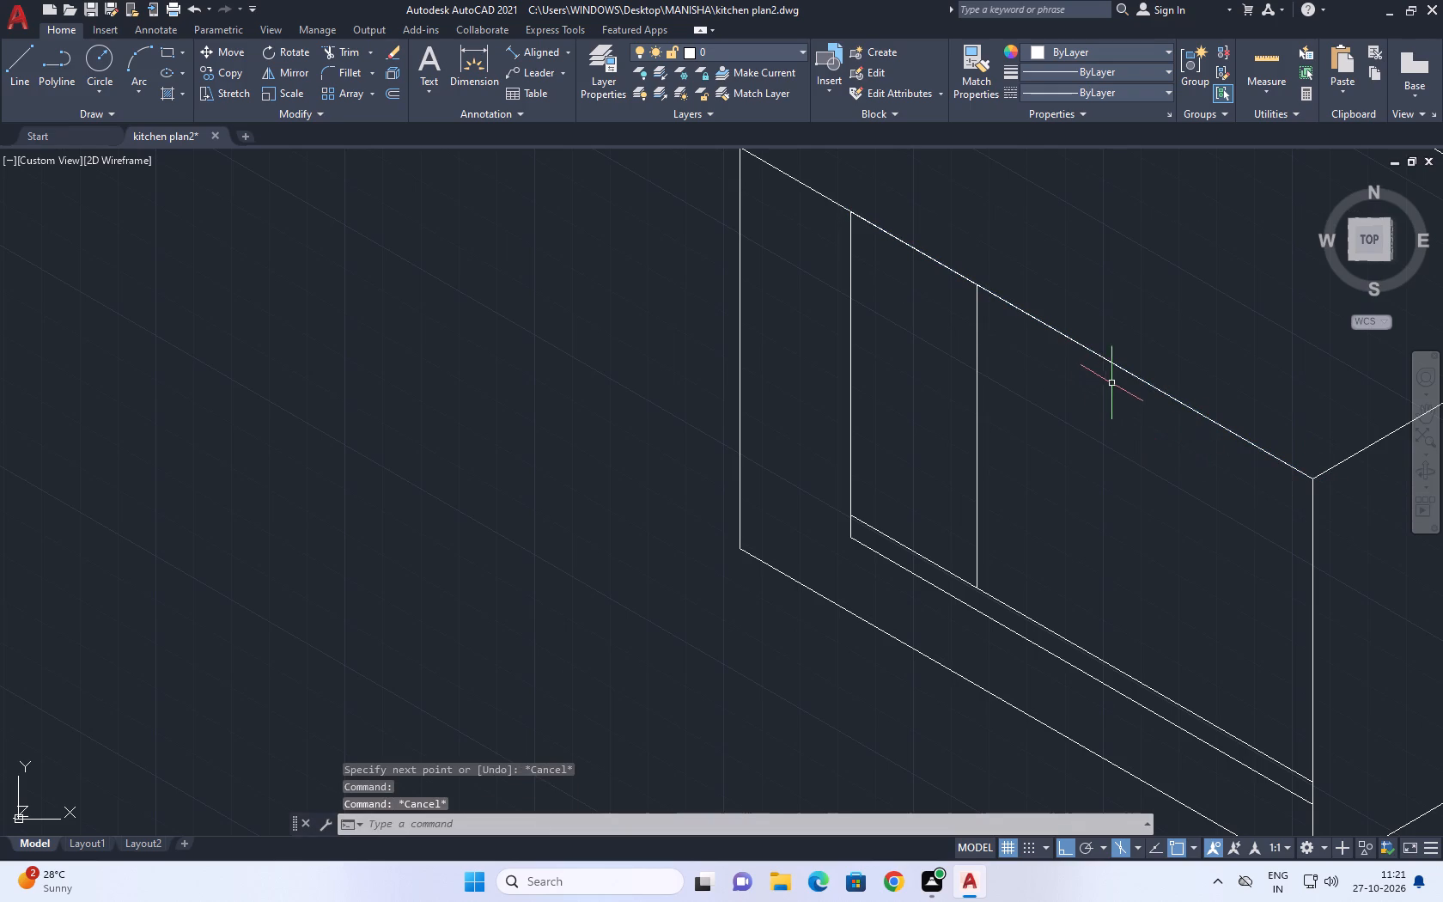
Divide the helper line along the top edge into 3 equal segments.
left_click(1123, 369)
key("c")
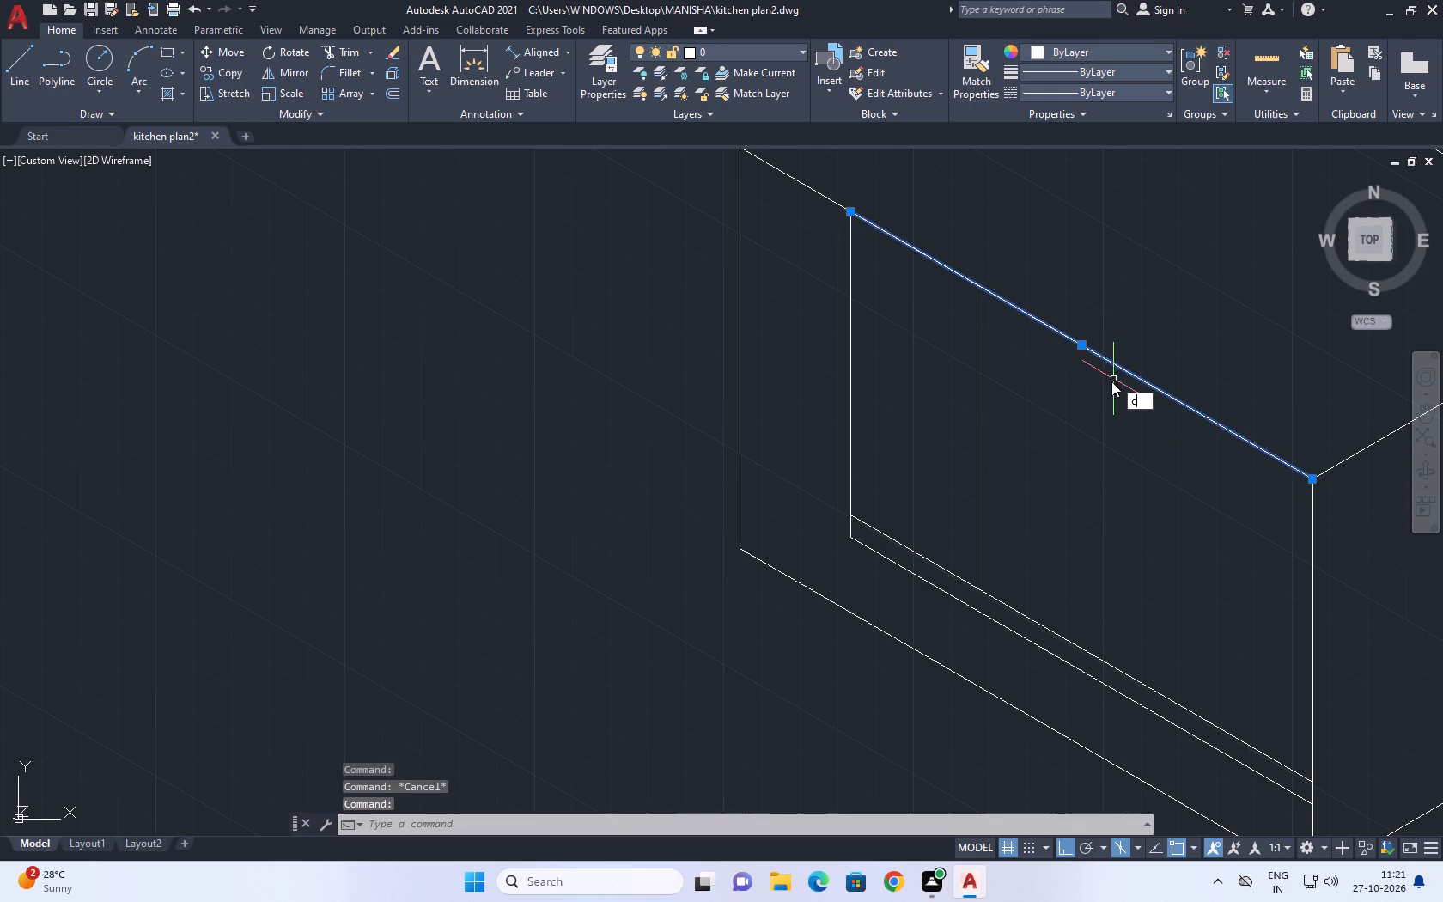
key("Escape")
left_click(1129, 371)
key("d")
key("i")
key("v")
key("space")
type("3")
key("space")
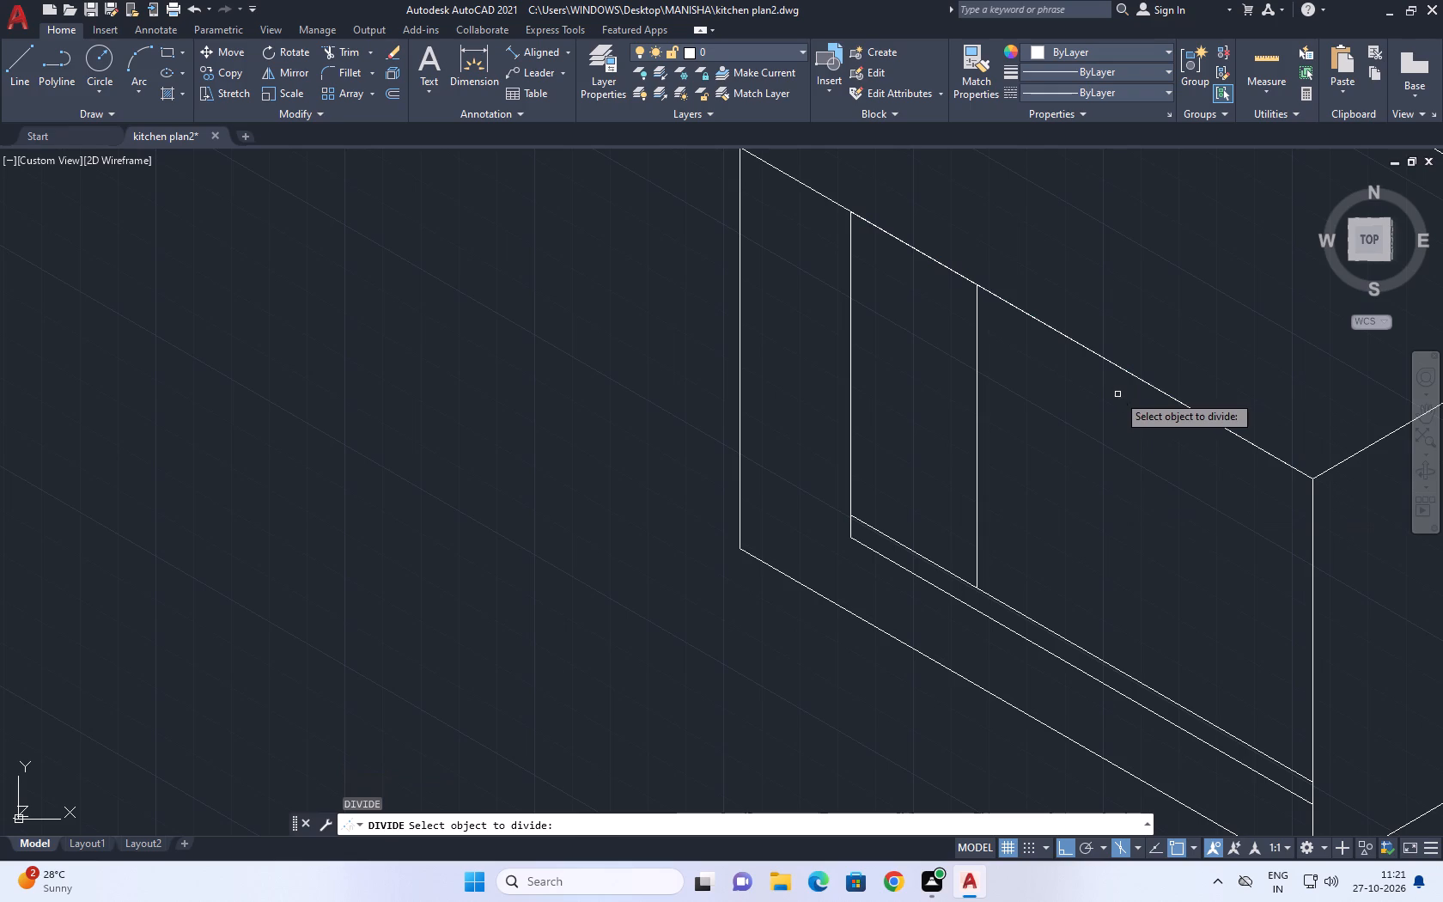
type("3")
key("space")
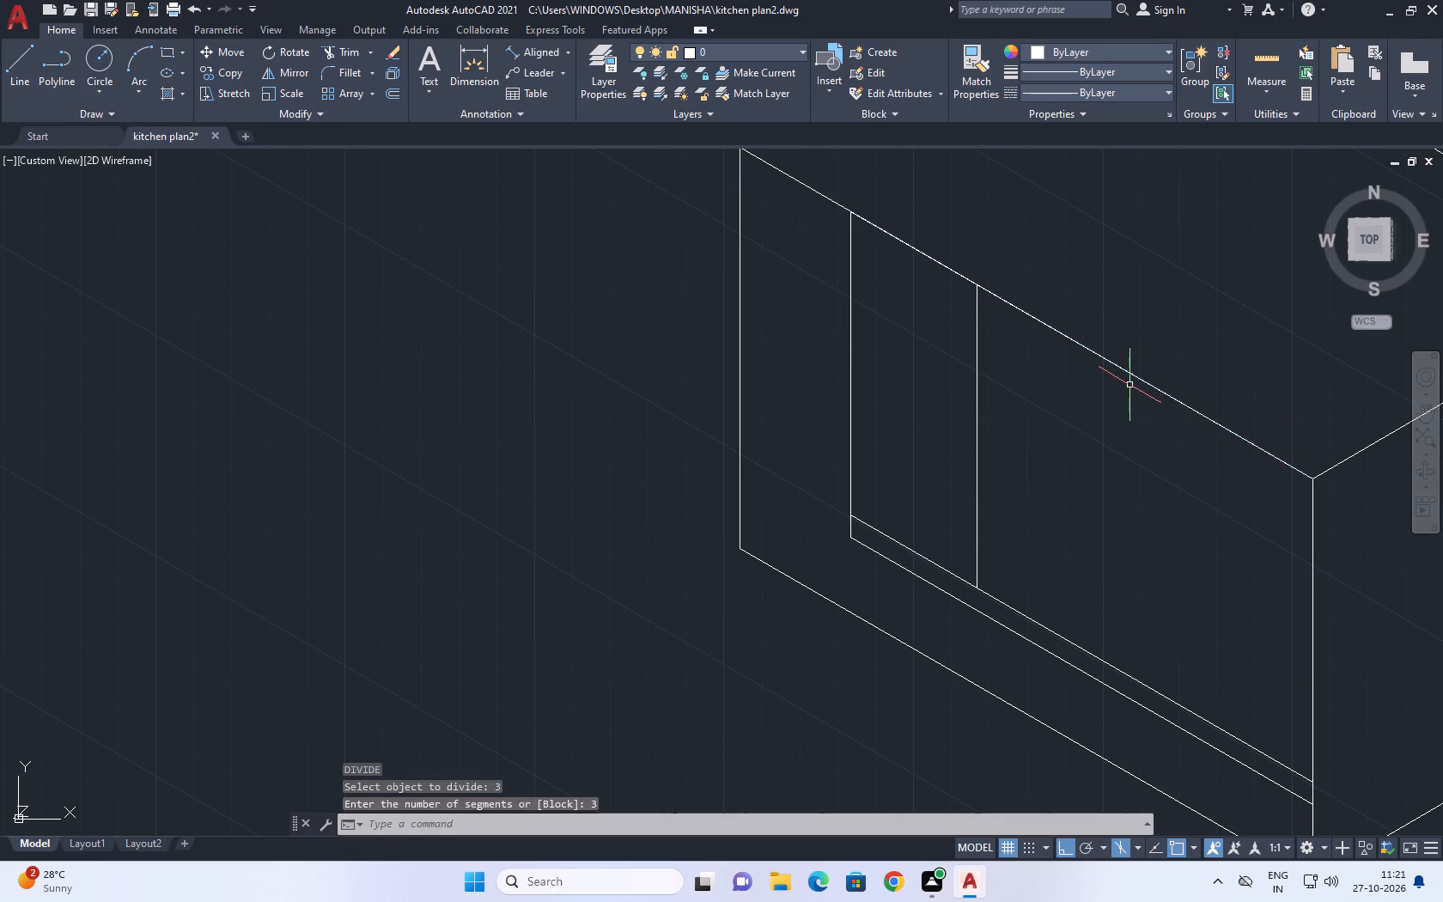
Draw a vertical line down from each of the two division points, running past both lower inner lines.
key("l")
key("space")
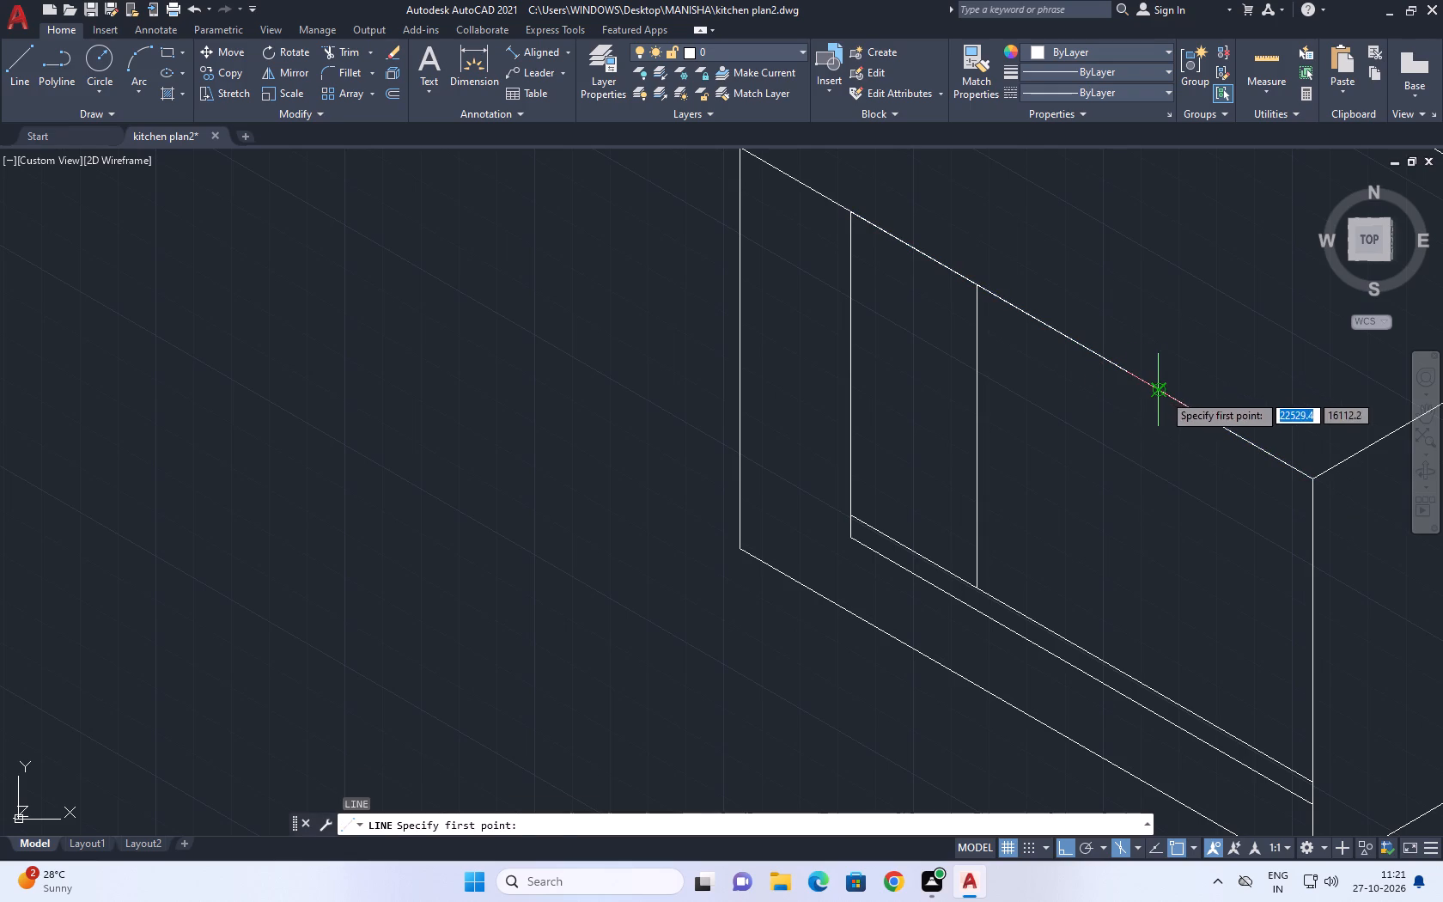
left_click(1163, 393)
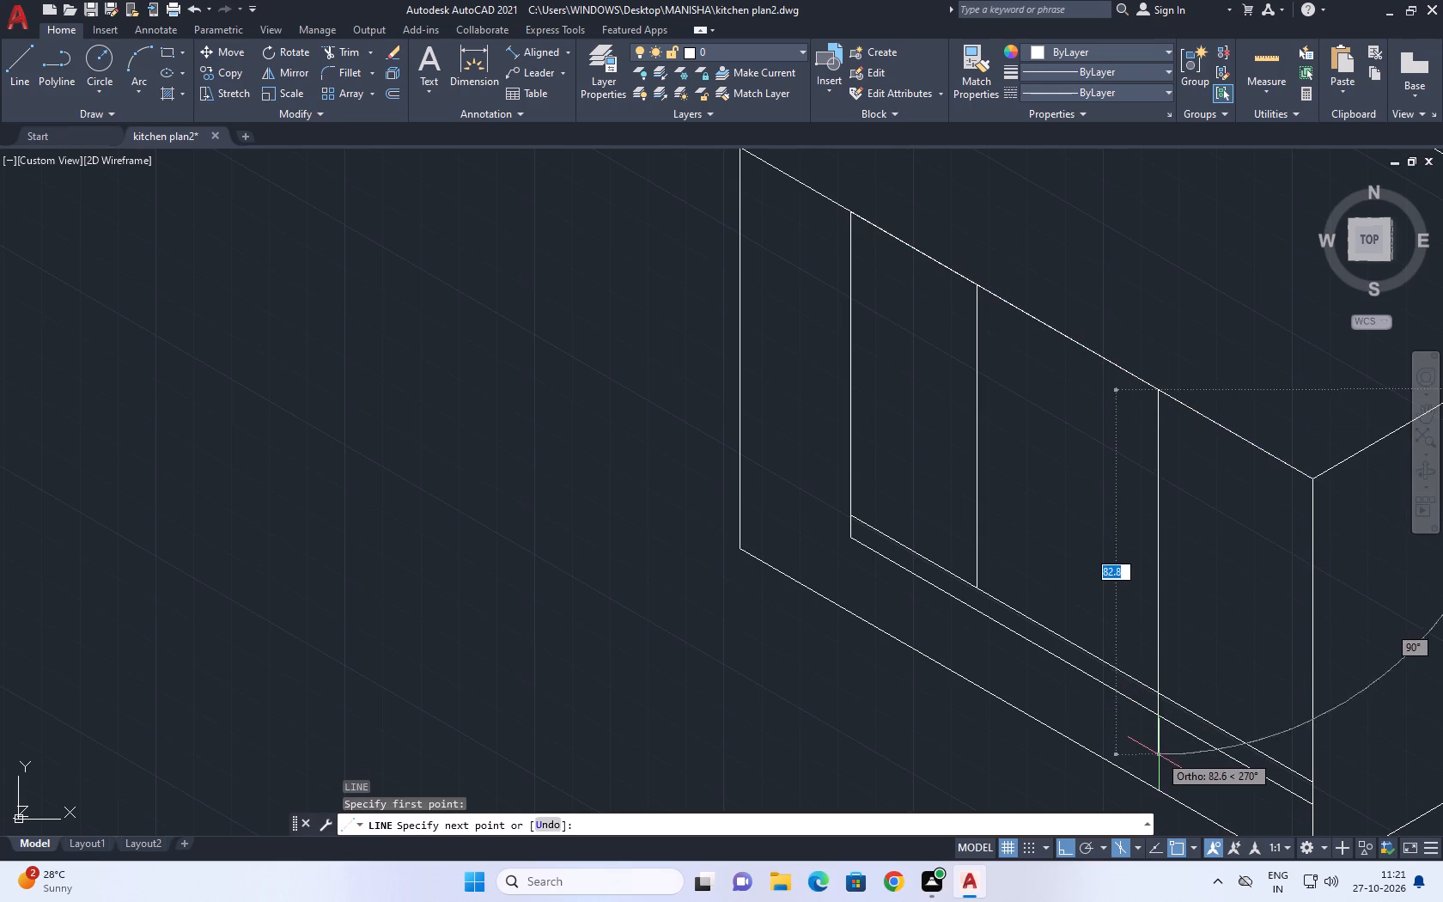
left_click(1160, 757)
key("Escape")
key("Escape")
key("space")
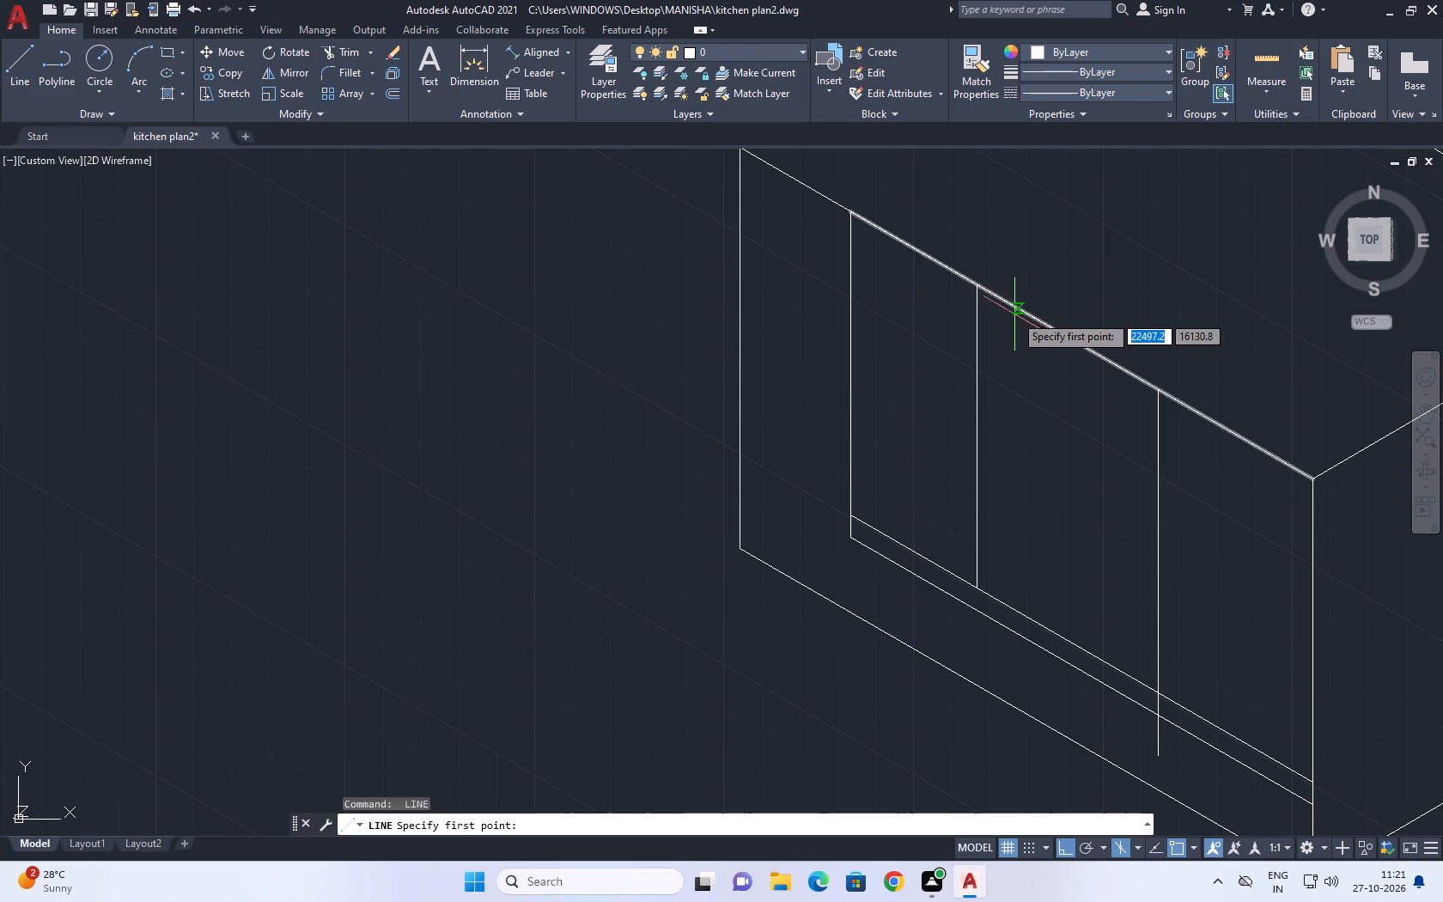
left_click(1003, 299)
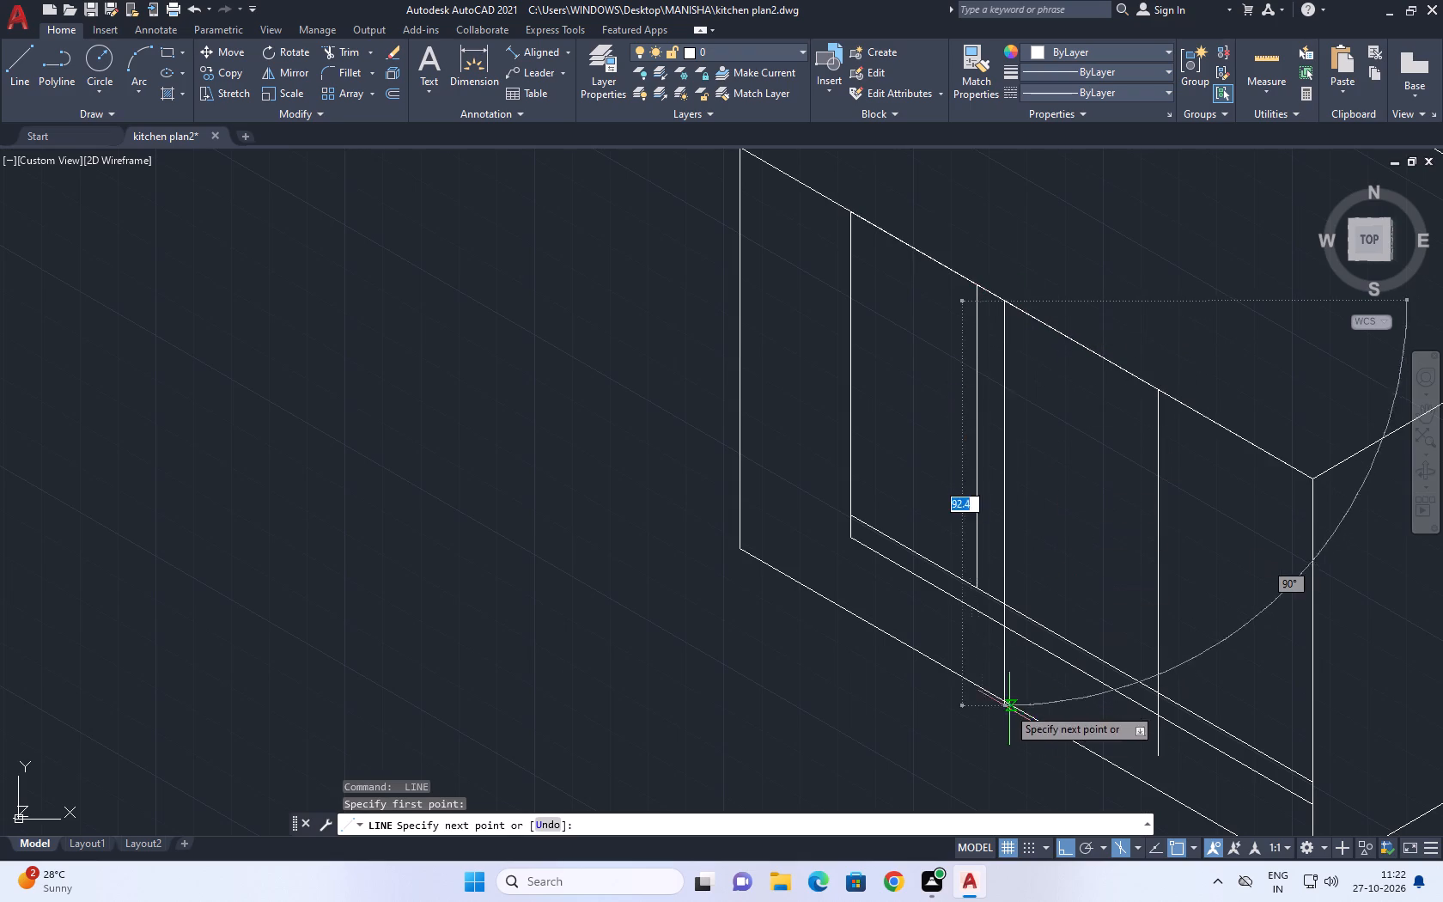
left_click(979, 736)
key("Escape")
Erase the earlier divider standing about a quarter of the way across the inner opening.
left_click(987, 470)
left_click(959, 439)
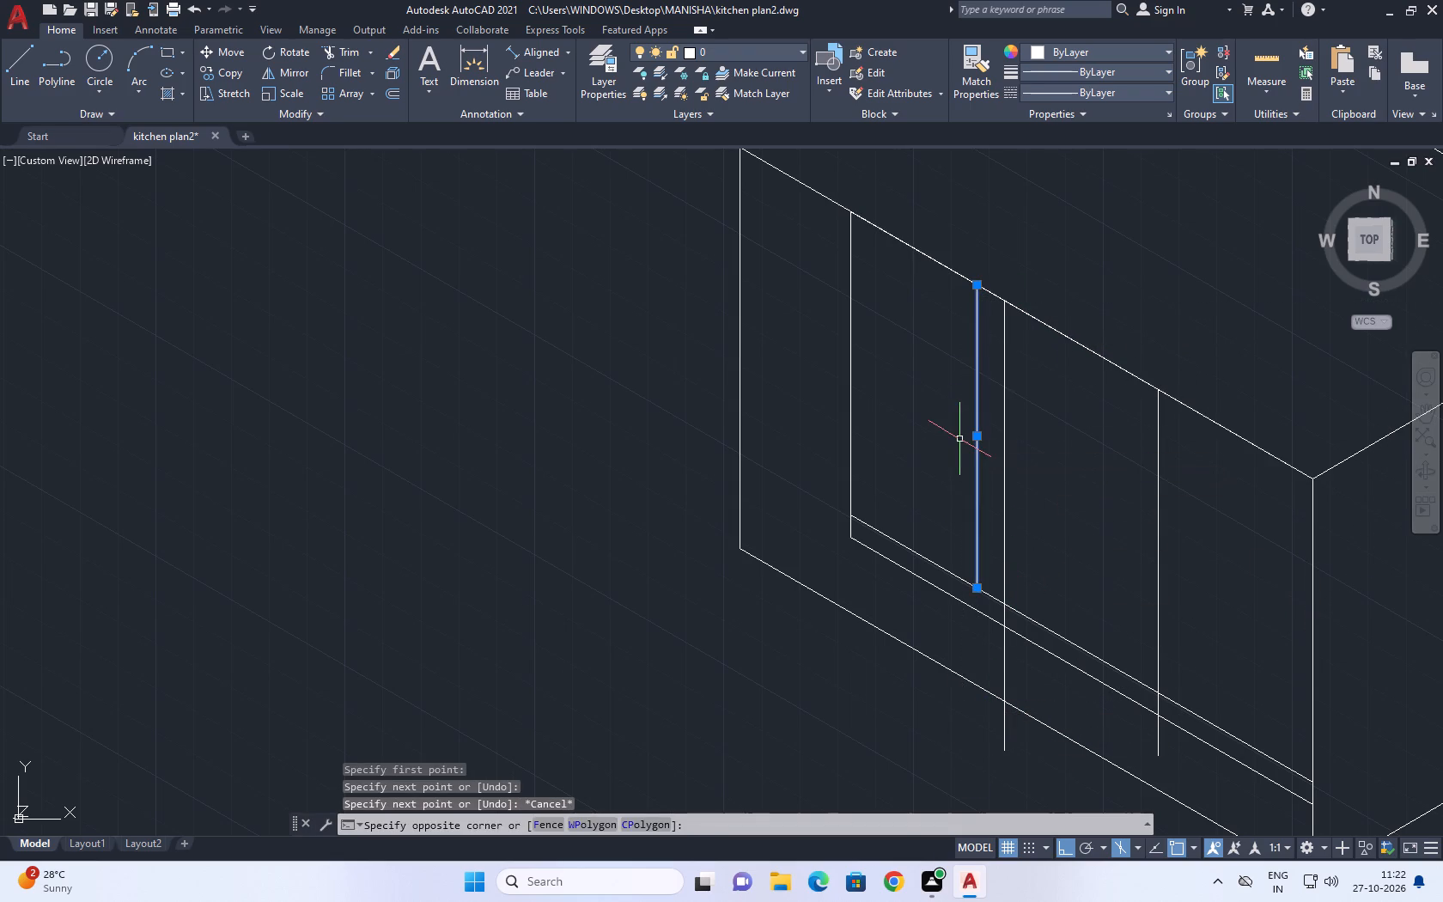
key("Delete")
Copy the vertical at the far division point 1 unit to each side along the long front face.
middle_click_drag(973, 456, 912, 480)
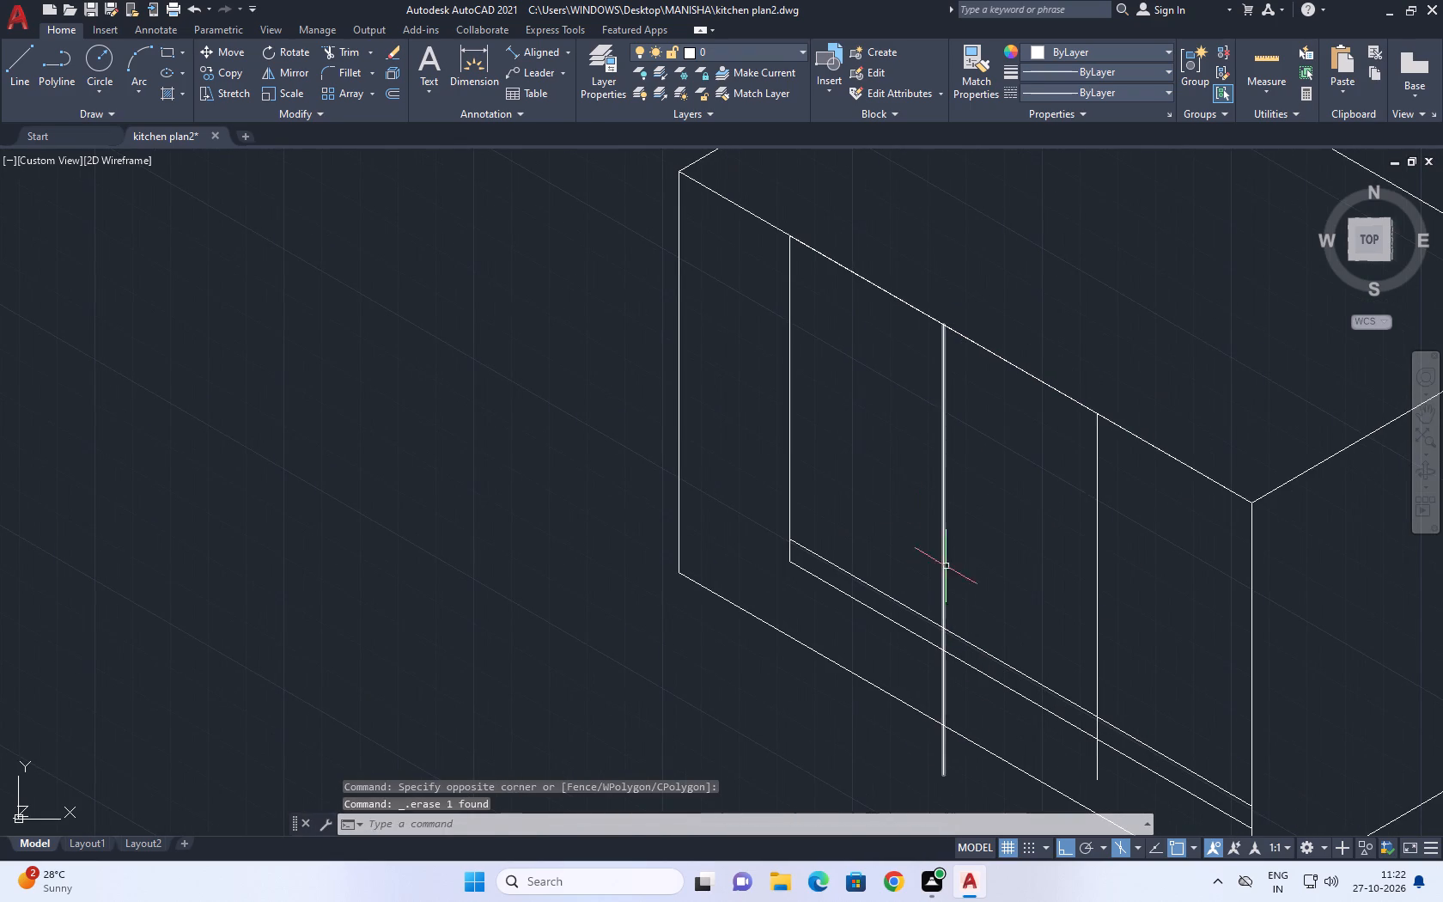
left_click(968, 506)
left_click(934, 473)
key("c")
type("o")
key("space")
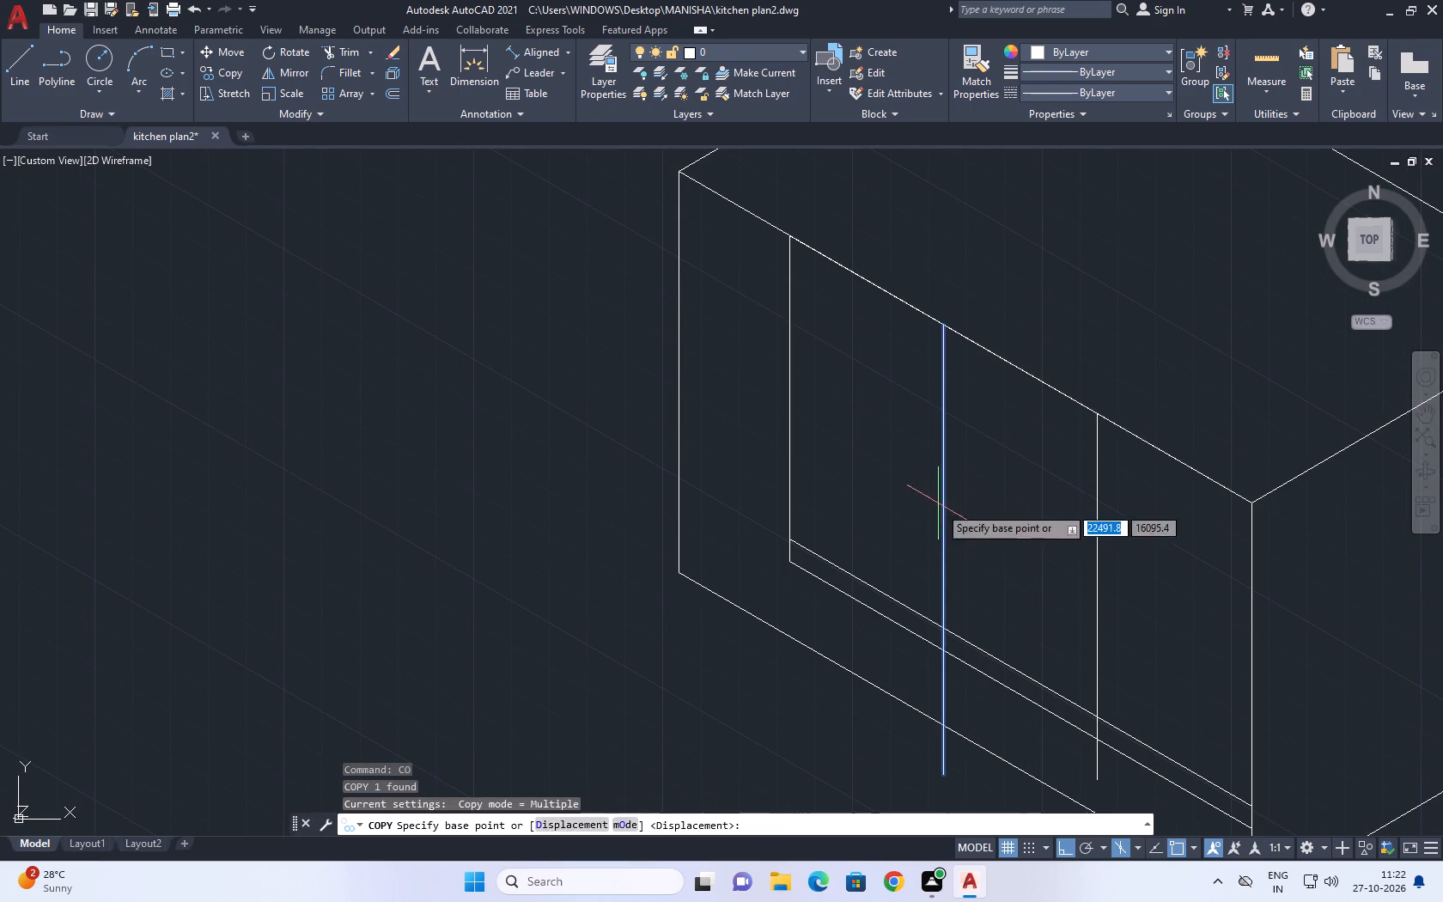
left_click(941, 529)
type("1")
key("space")
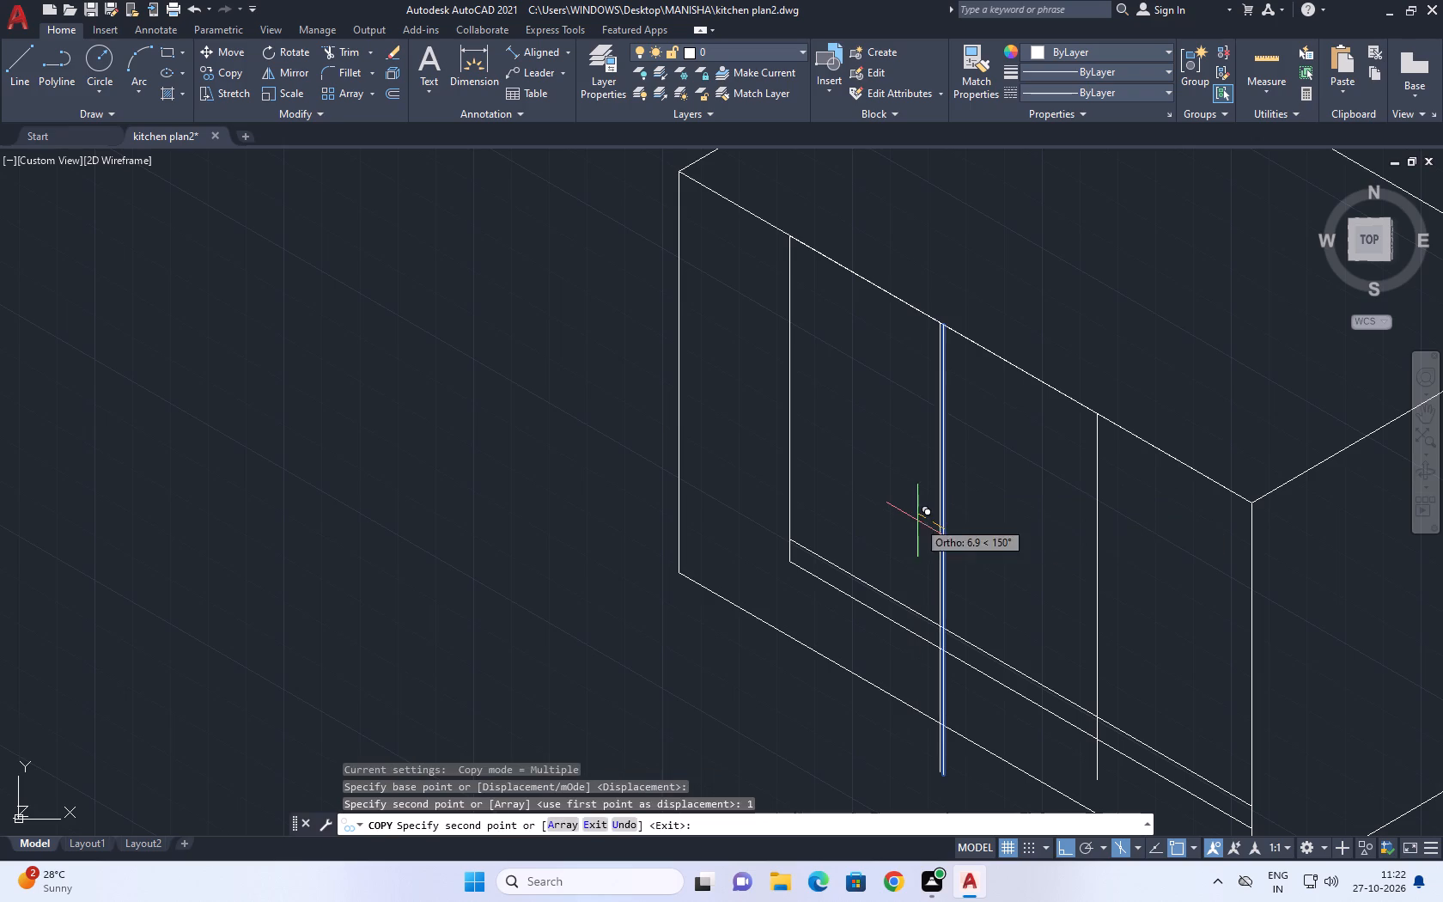
key("Escape")
left_click(943, 535)
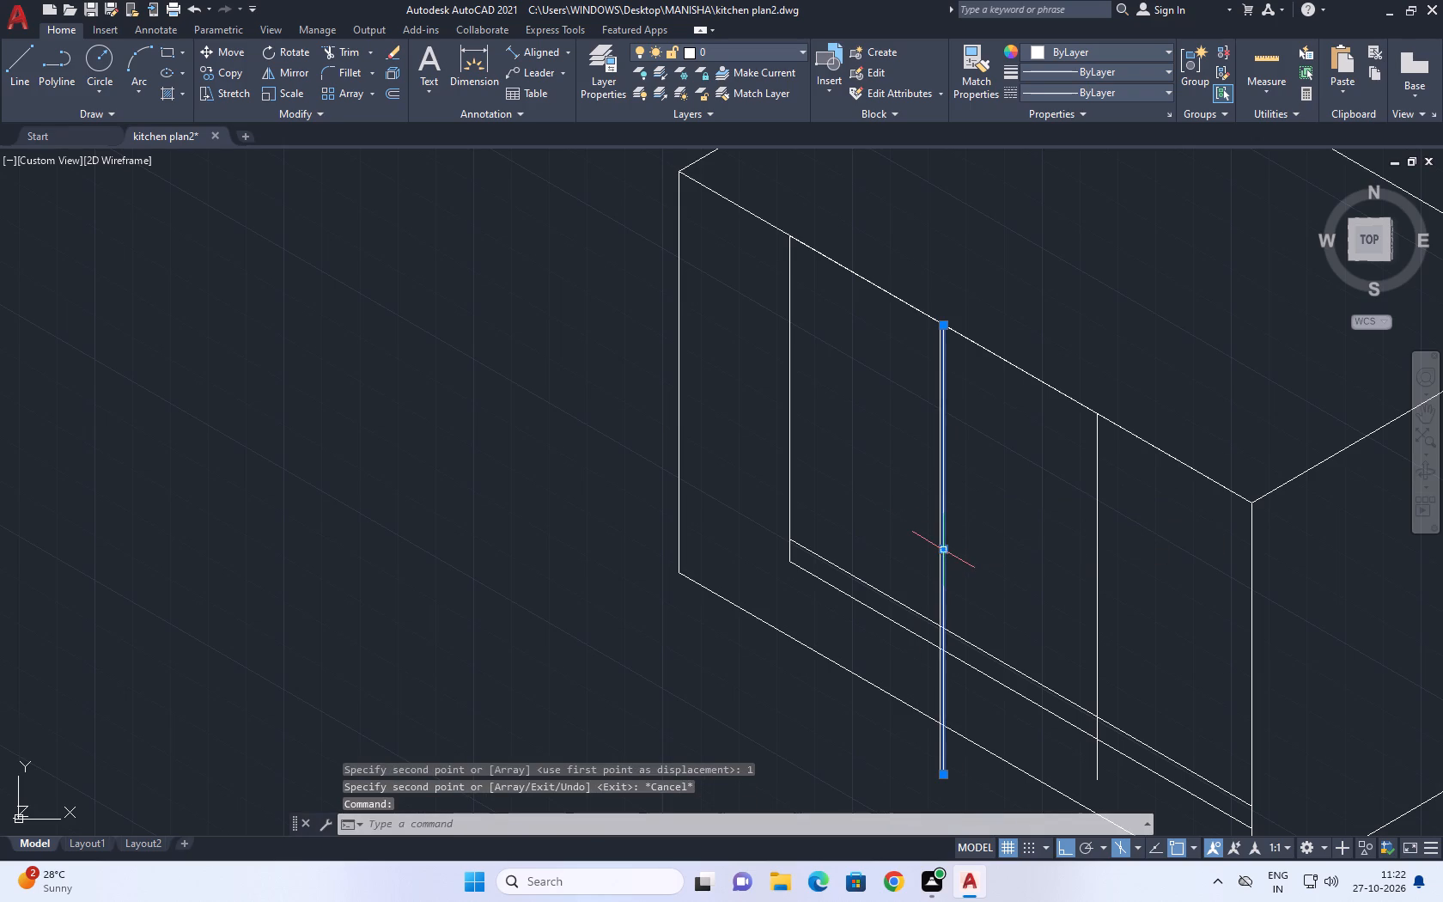
type("co")
key("space")
left_click(948, 550)
type("1")
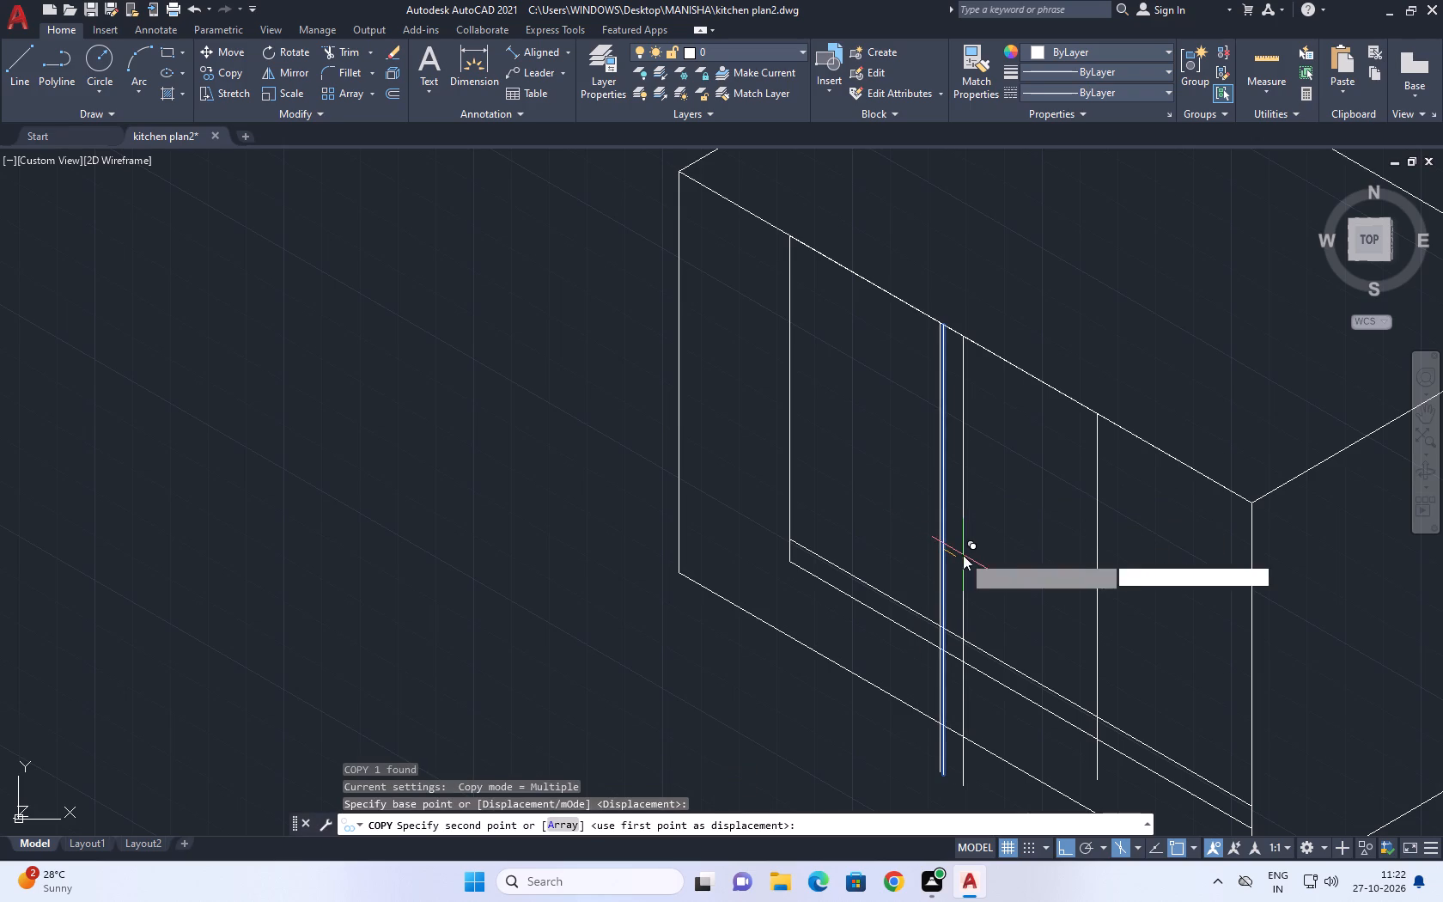
key("space")
key("Escape")
Copy the vertical at the near division point 1 unit to each side along the long front face.
left_click(1103, 594)
left_click(1084, 570)
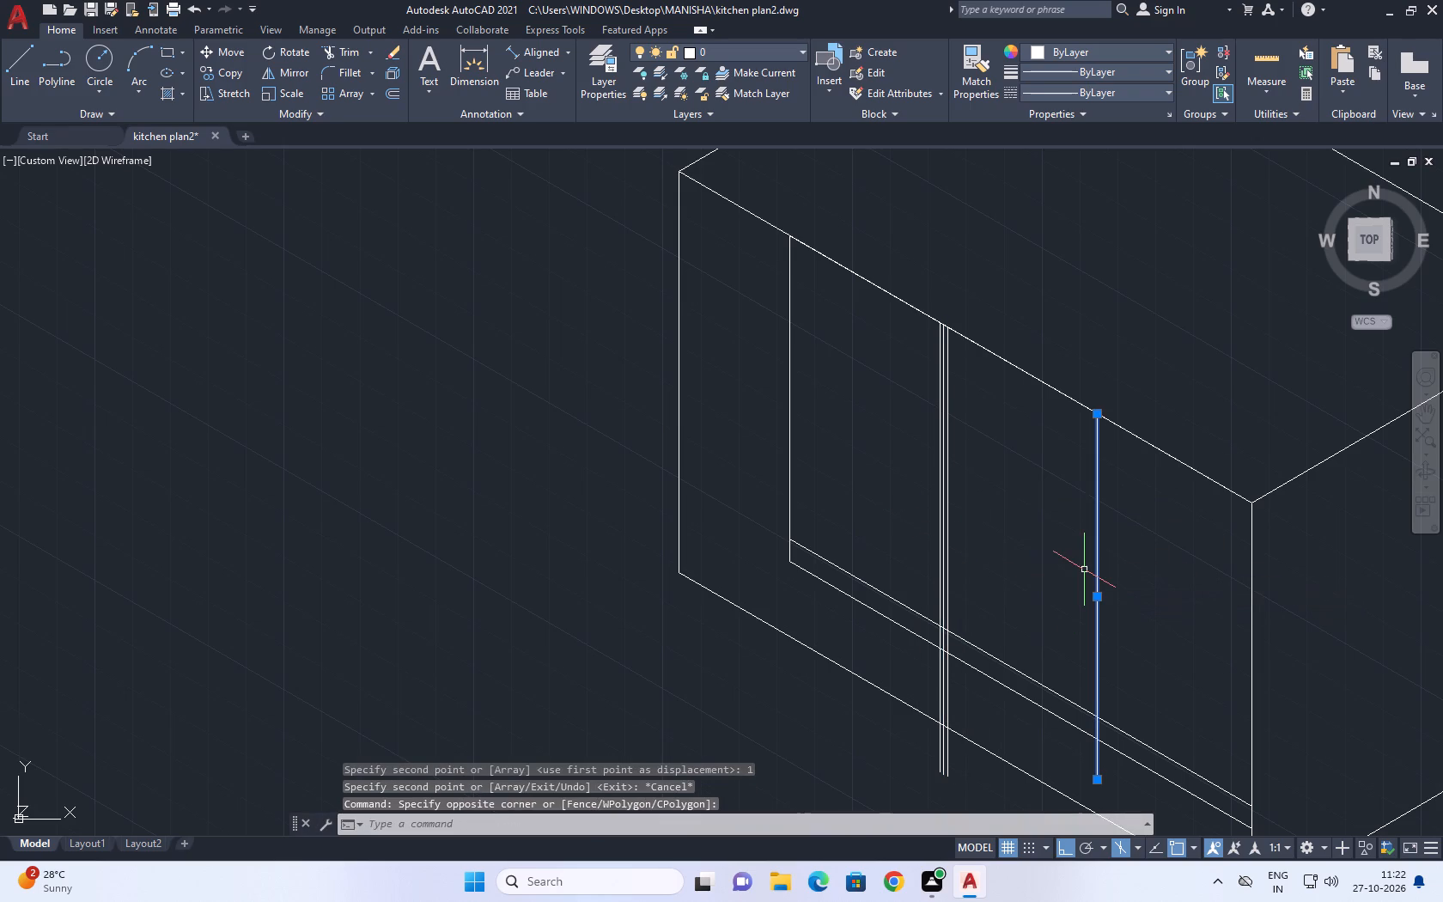
type("co")
key("space")
left_click(1087, 581)
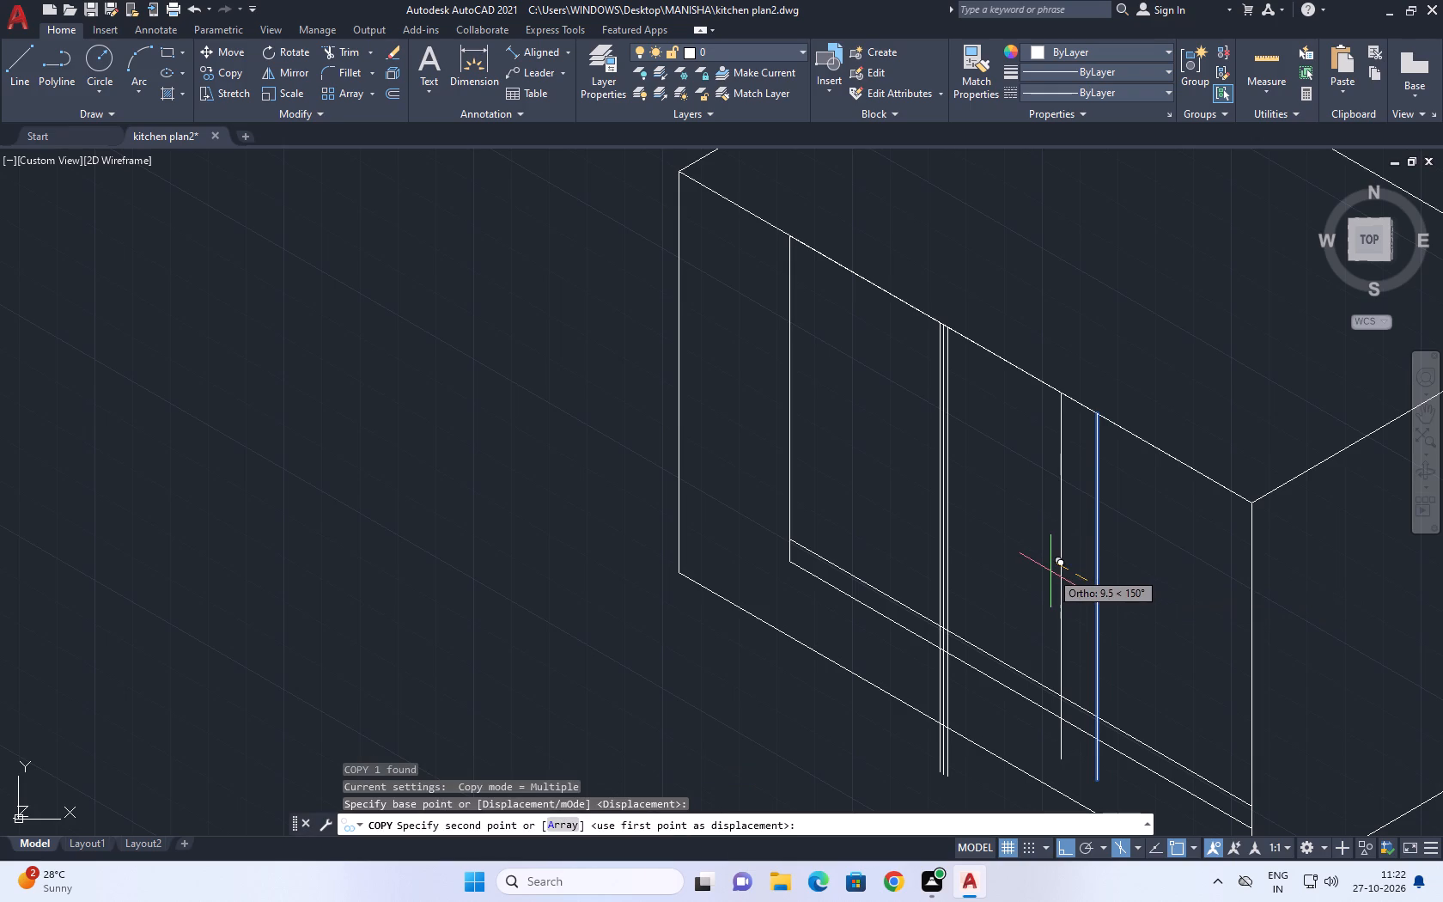
type("1")
key("space")
type("1")
key("space")
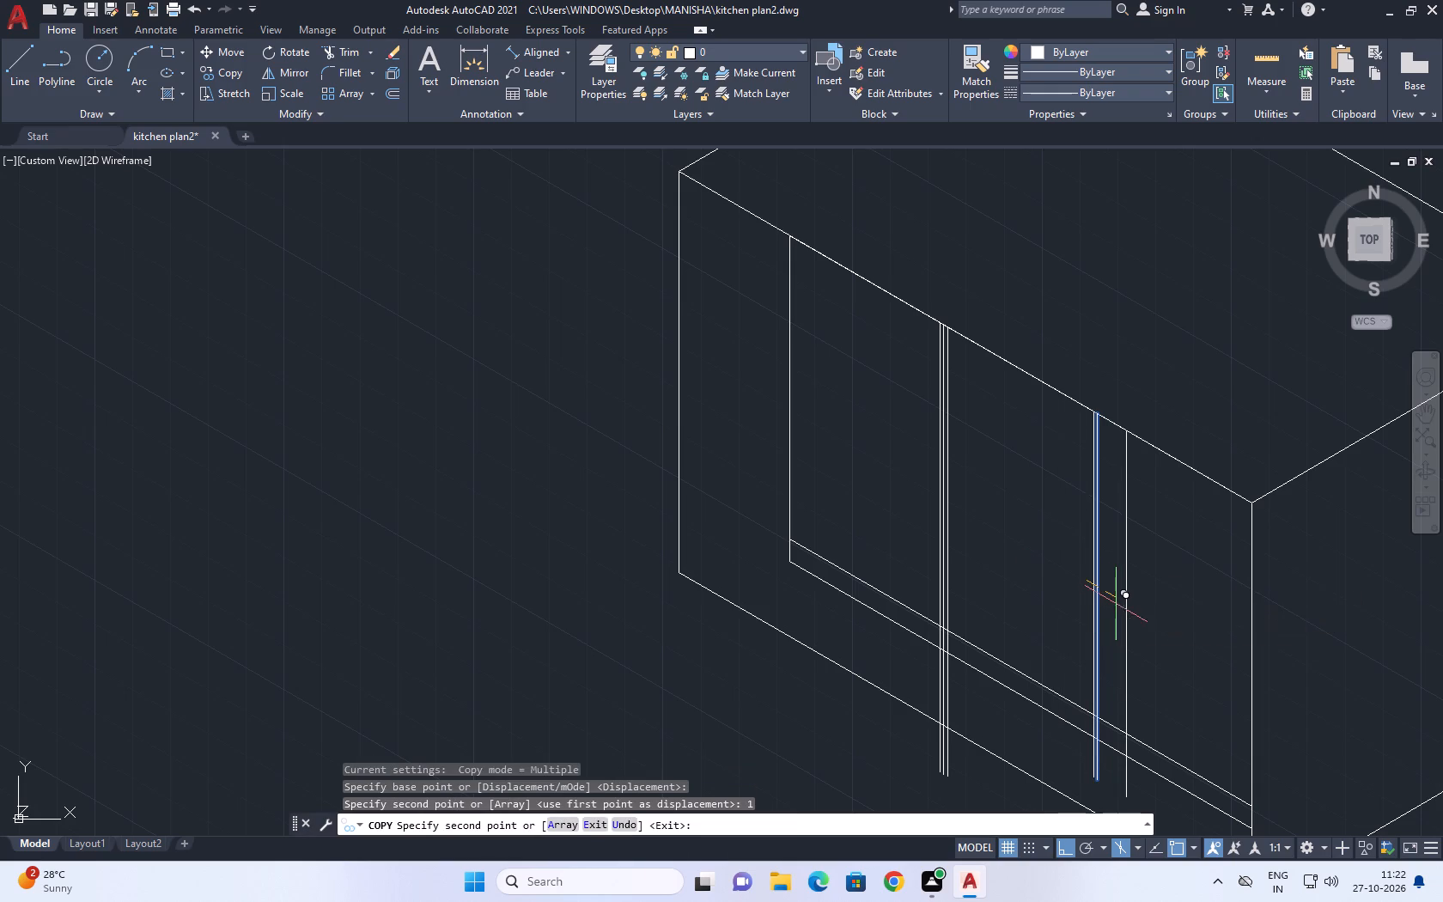
key("Escape")
Trim both groups of three verticals at the upper inner line and remove all their leftover pieces below it.
middle_click_drag(1092, 667, 1056, 458)
key("t")
key("r")
key("space")
scroll(1064, 564, "up", 2)
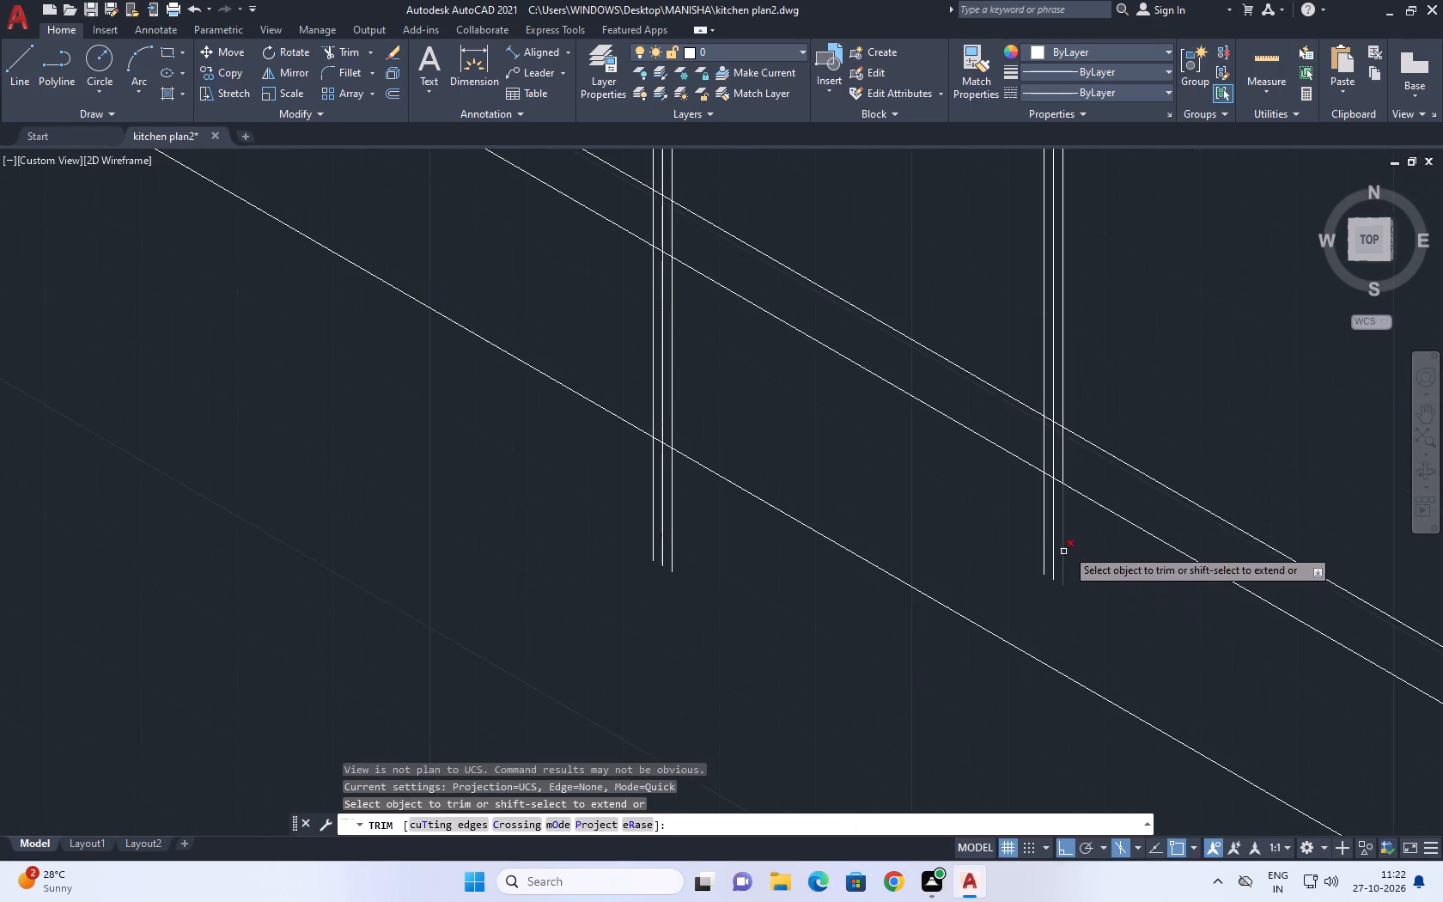
left_click(1114, 496)
left_click(1044, 448)
left_click(1090, 570)
left_click(1031, 514)
middle_click_drag(1024, 533, 1039, 569)
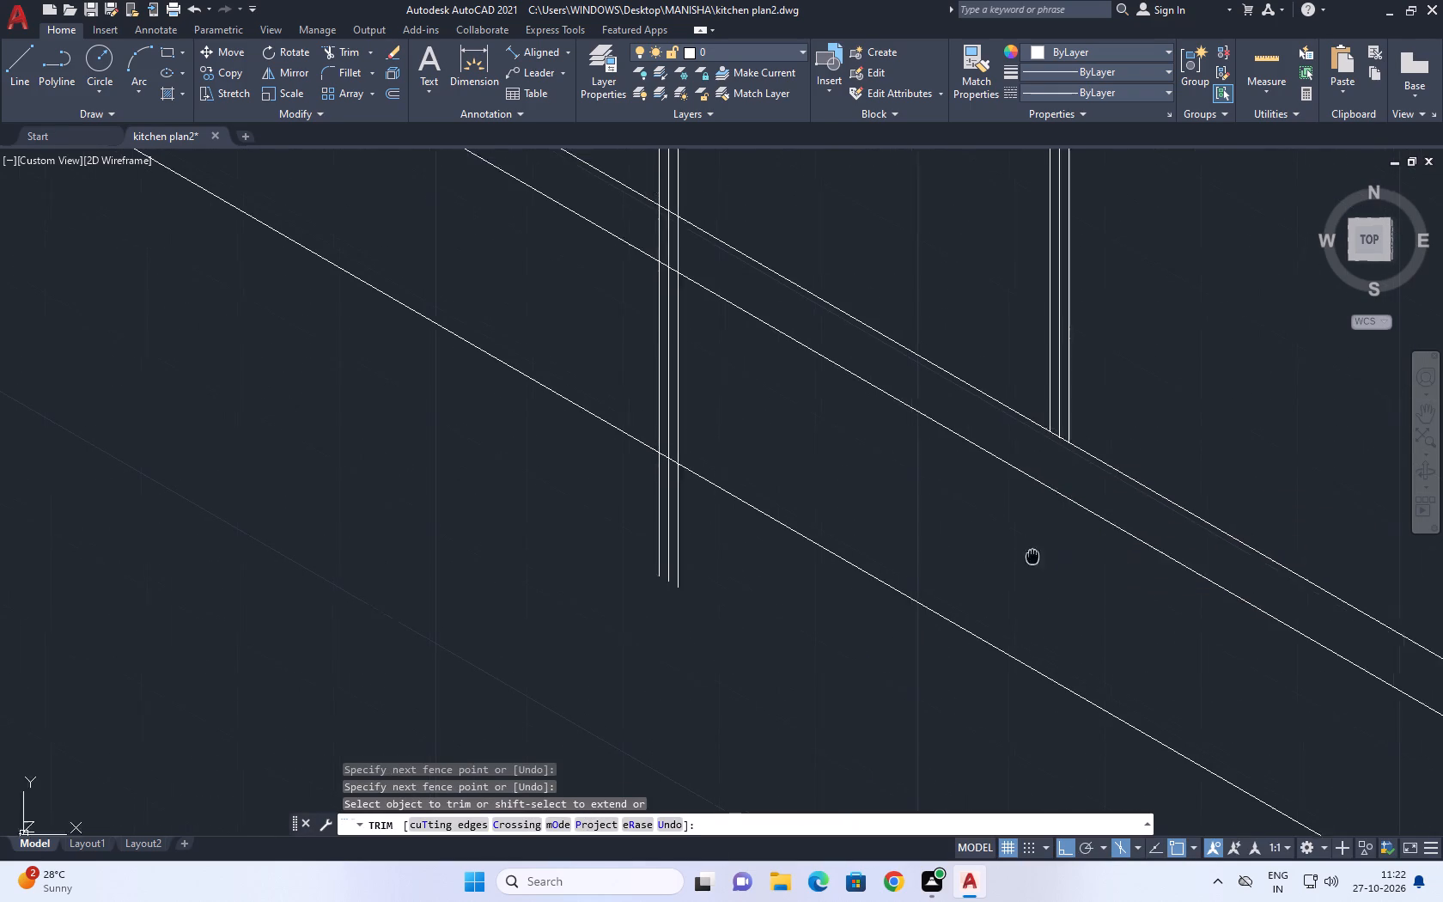
middle_click_drag(1039, 569, 1140, 644)
left_click(853, 387)
left_click(763, 321)
left_click(819, 491)
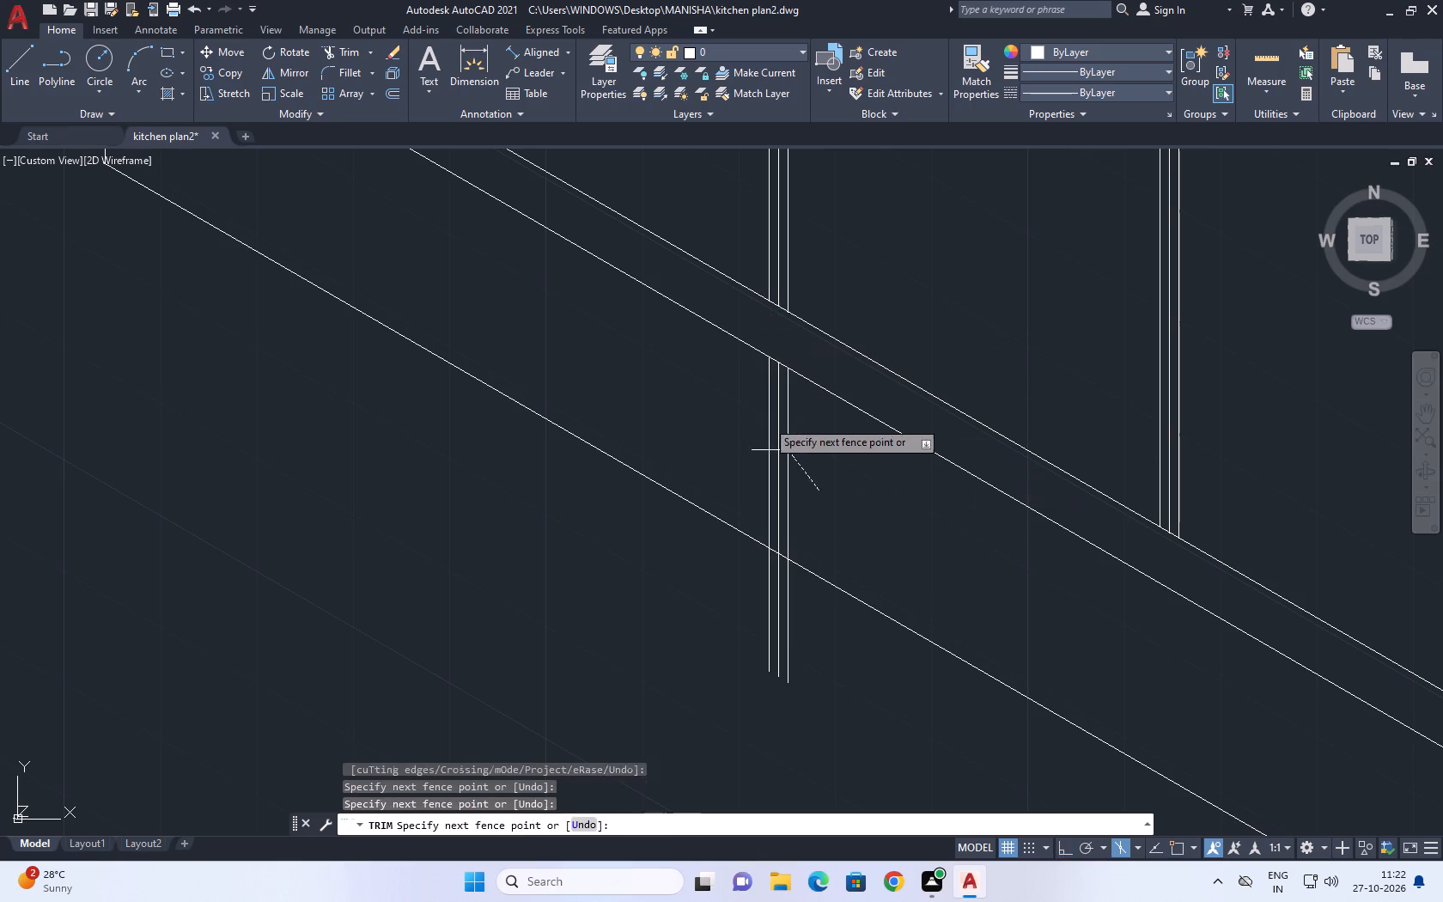
left_click(754, 403)
key("Escape")
left_click_drag(820, 668, 813, 658)
left_click_drag(710, 621, 697, 620)
key("Delete")
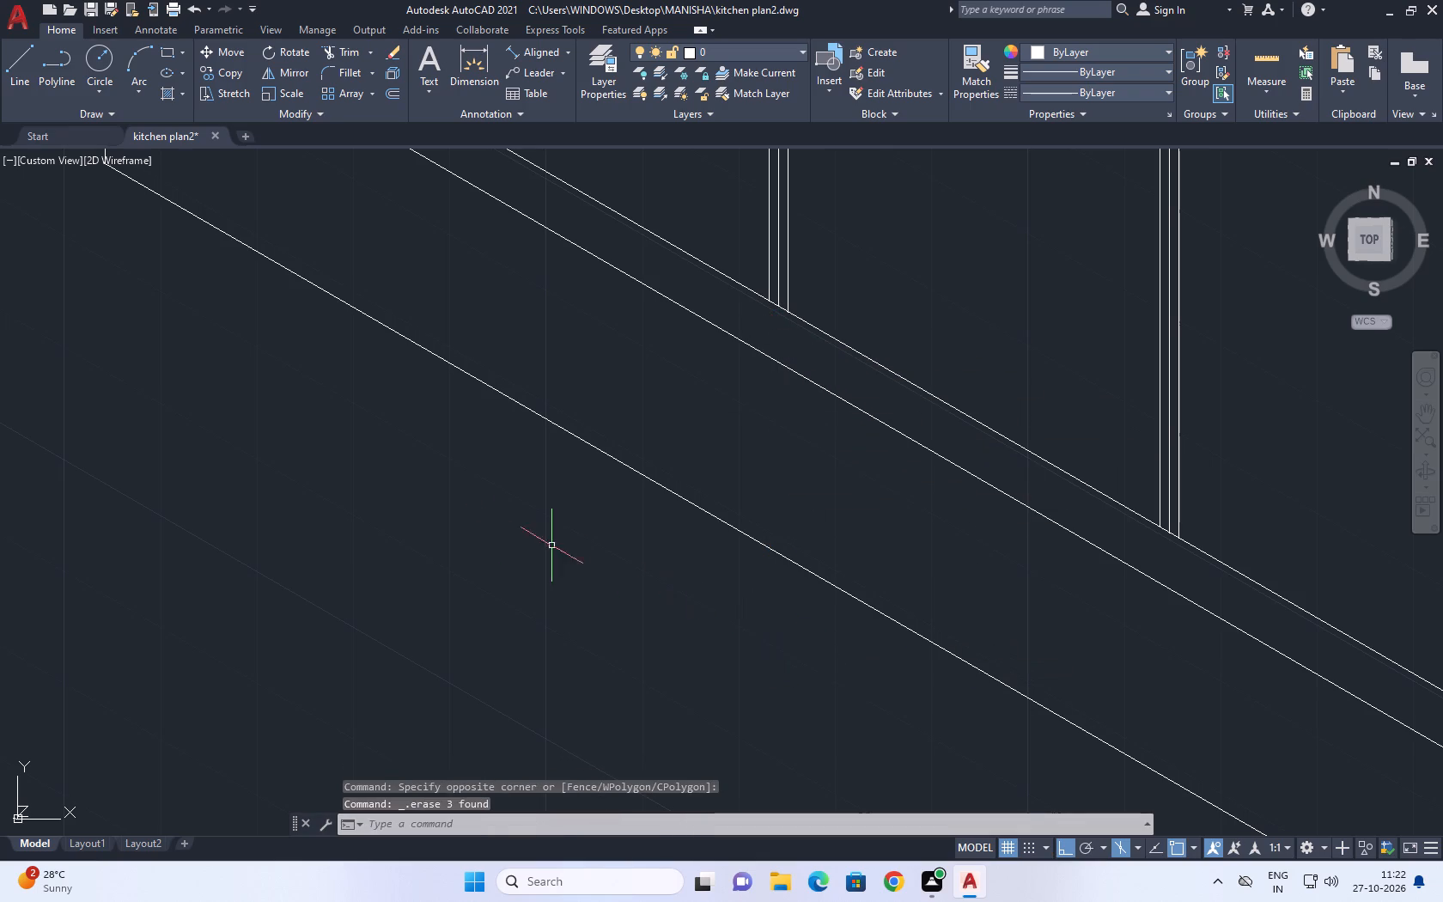
Erase the middle line of each group of three verticals, leaving two double-line dividers.
scroll(893, 491, "down", 3)
scroll(935, 442, "up", 2)
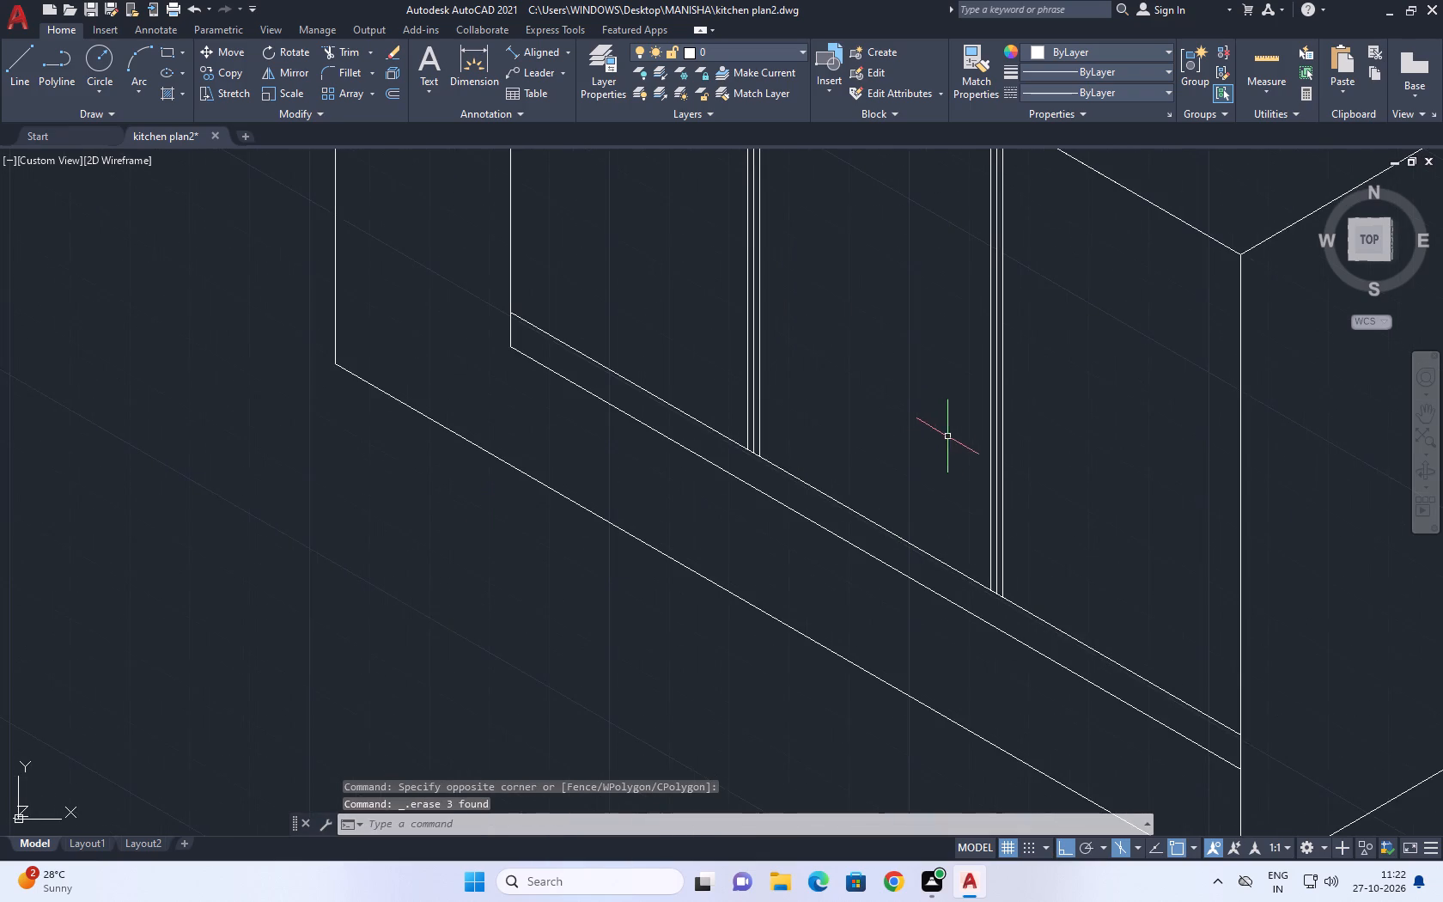
scroll(988, 435, "up", 3)
left_click(1016, 447)
key("Delete")
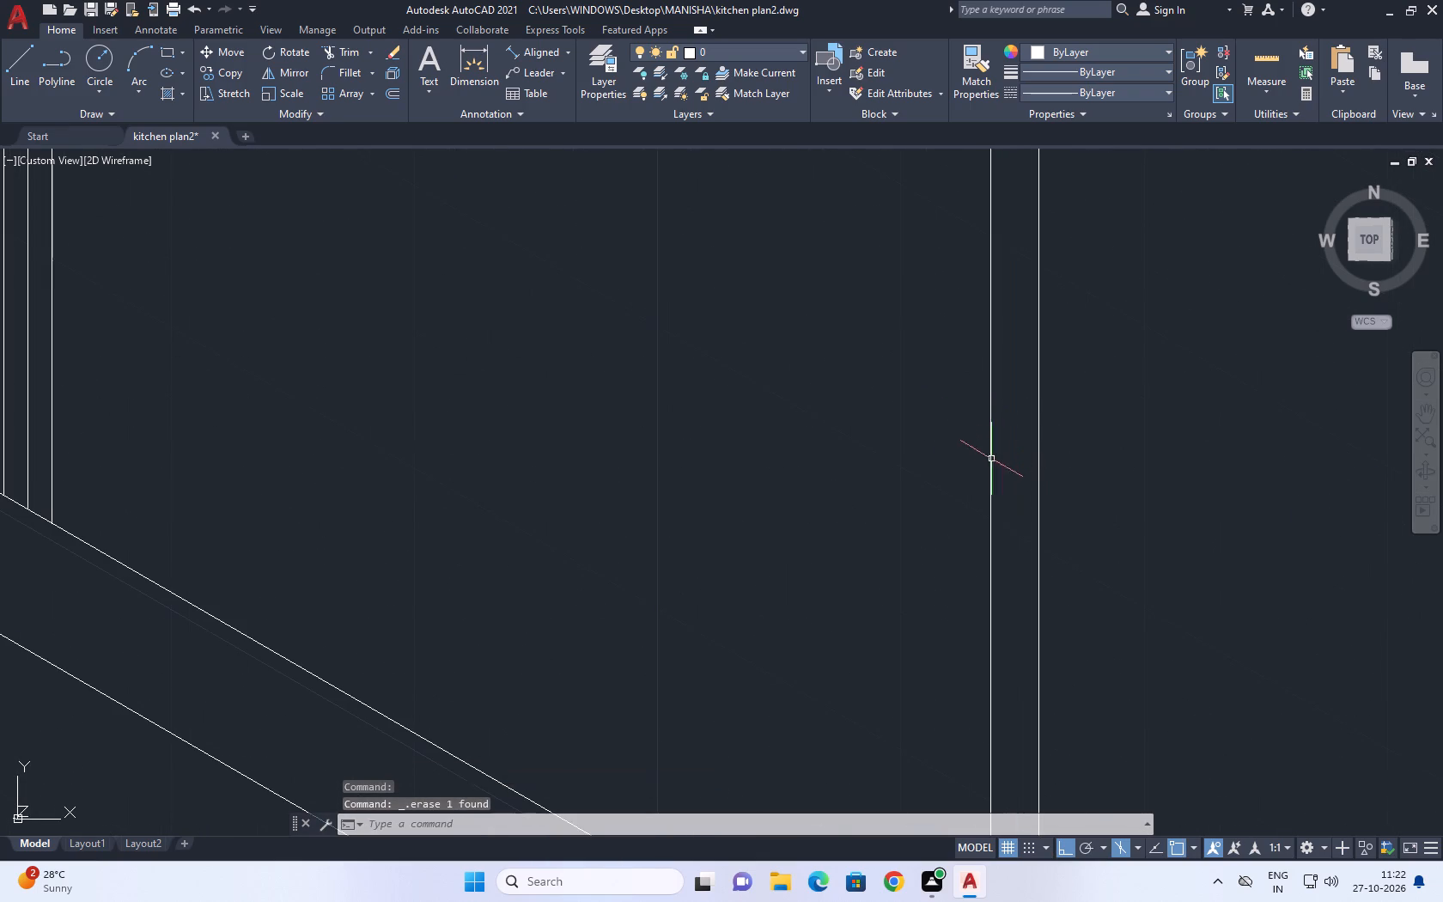
scroll(991, 464, "down", 5)
scroll(813, 445, "up", 6)
left_click_drag(937, 492, 930, 489)
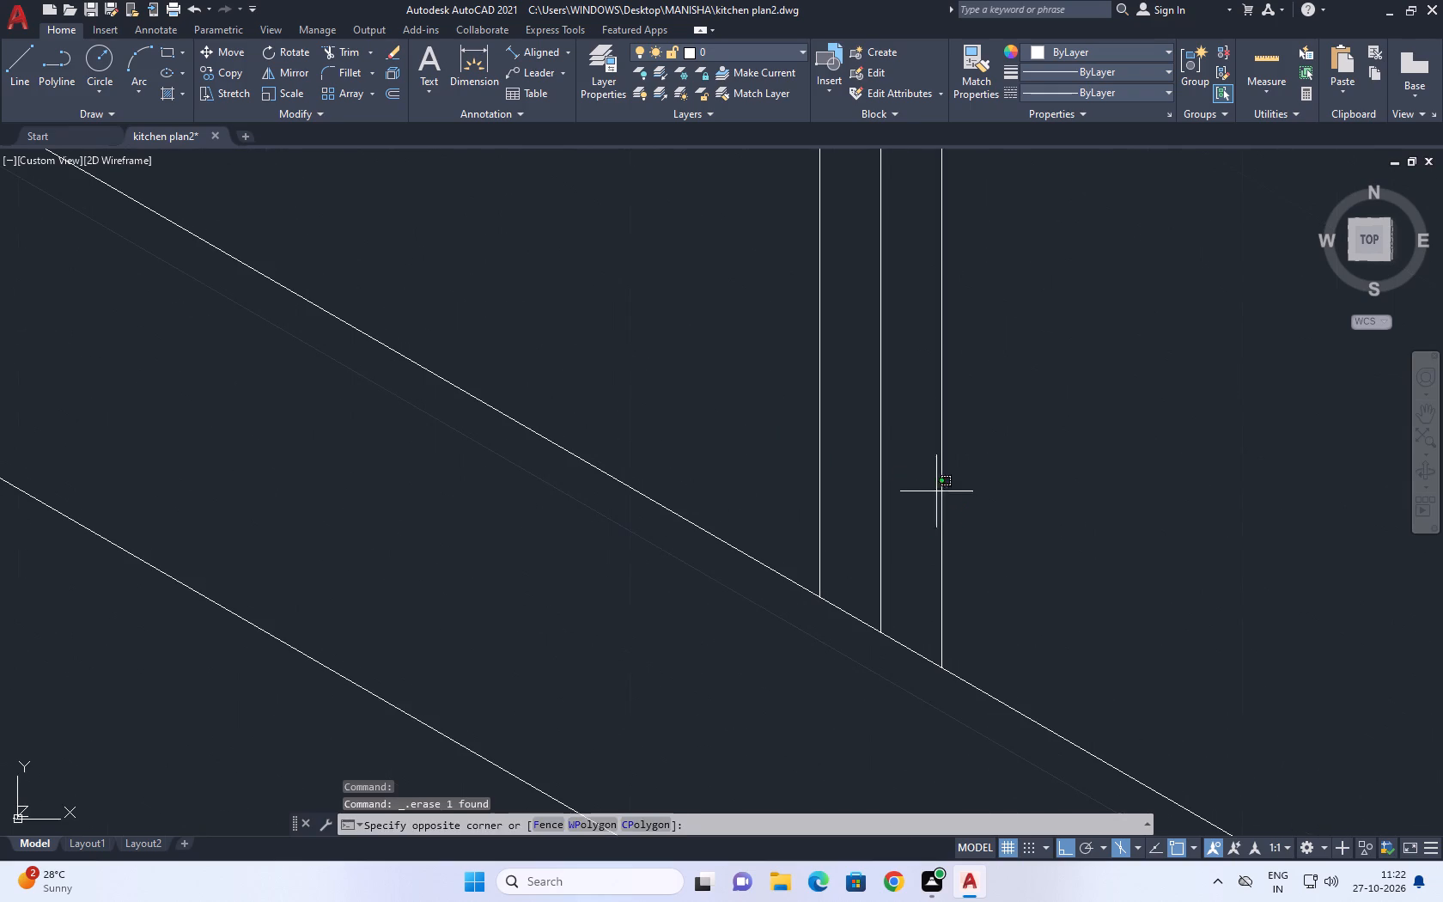
left_click_drag(930, 489, 917, 483)
left_click(859, 442)
key("Delete")
Erase the helper line lying over the top edge of the long front face.
scroll(906, 509, "down", 8)
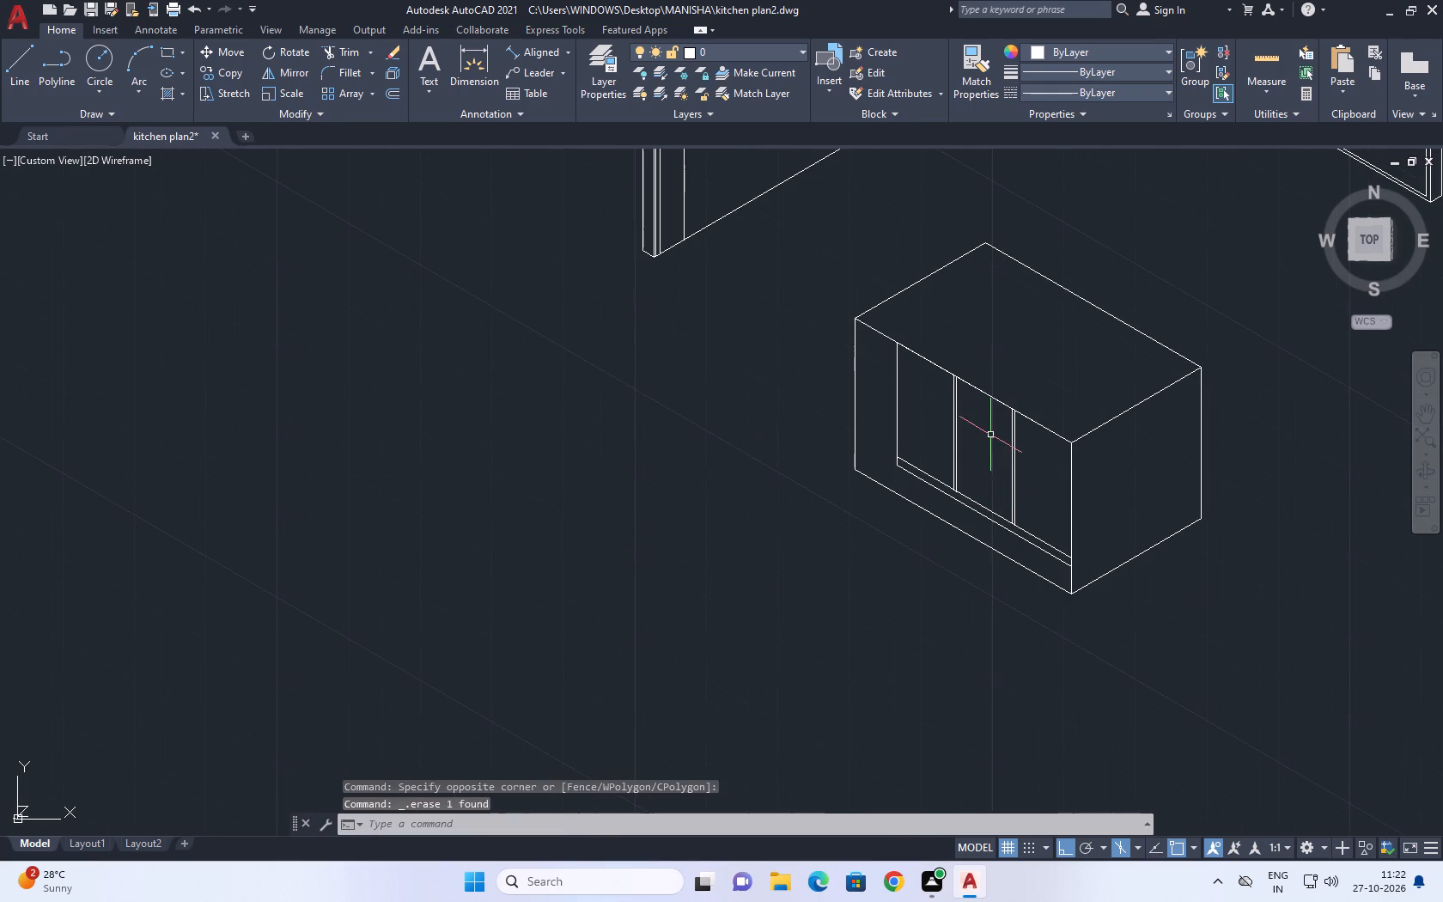
middle_click_drag(989, 434, 953, 479)
scroll(888, 428, "up", 2)
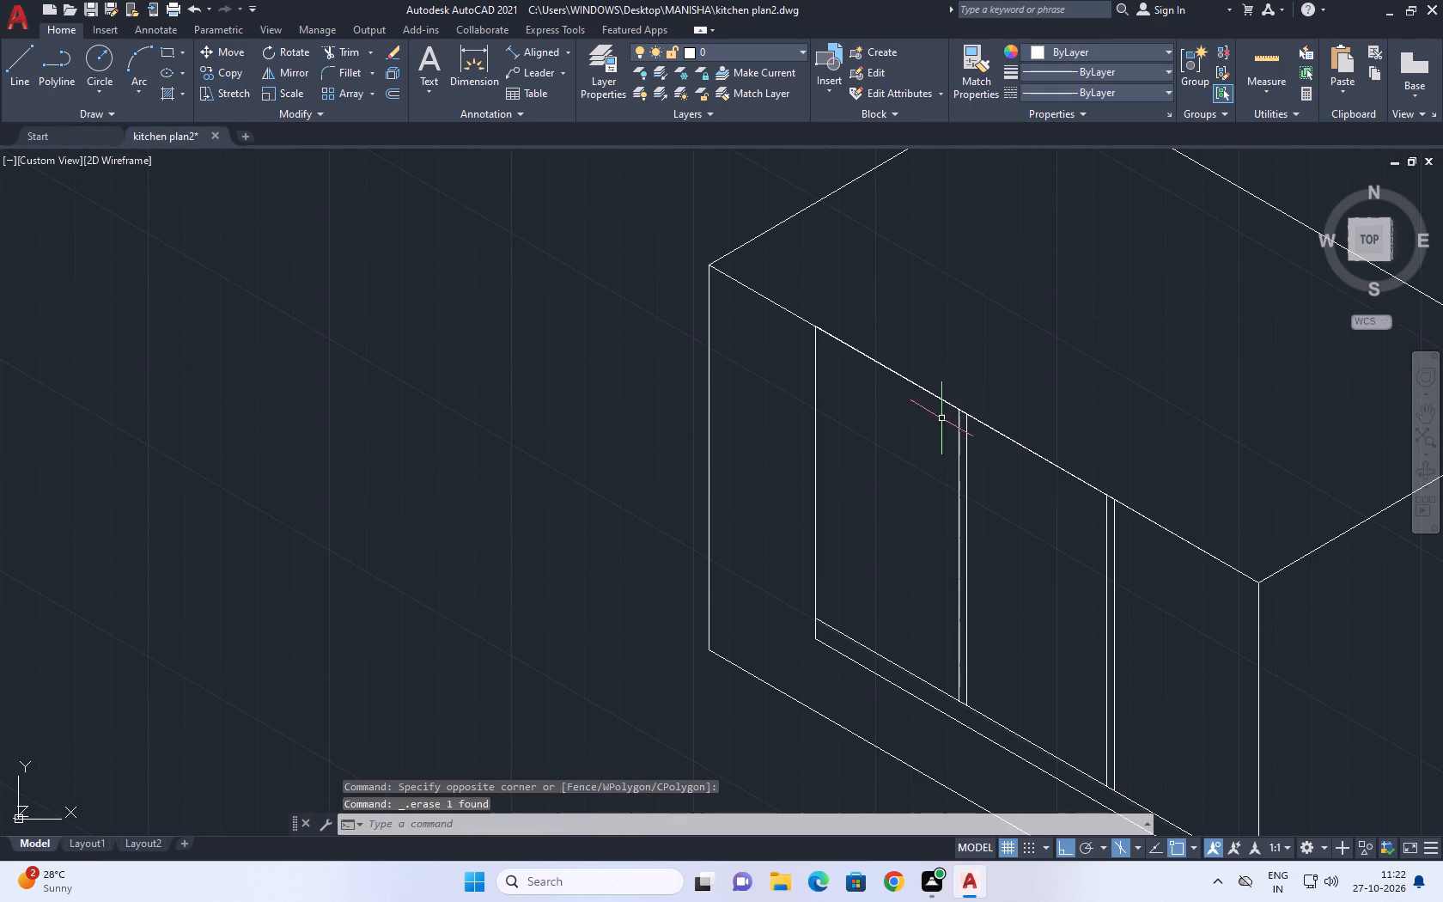
left_click(934, 393)
key("Delete")
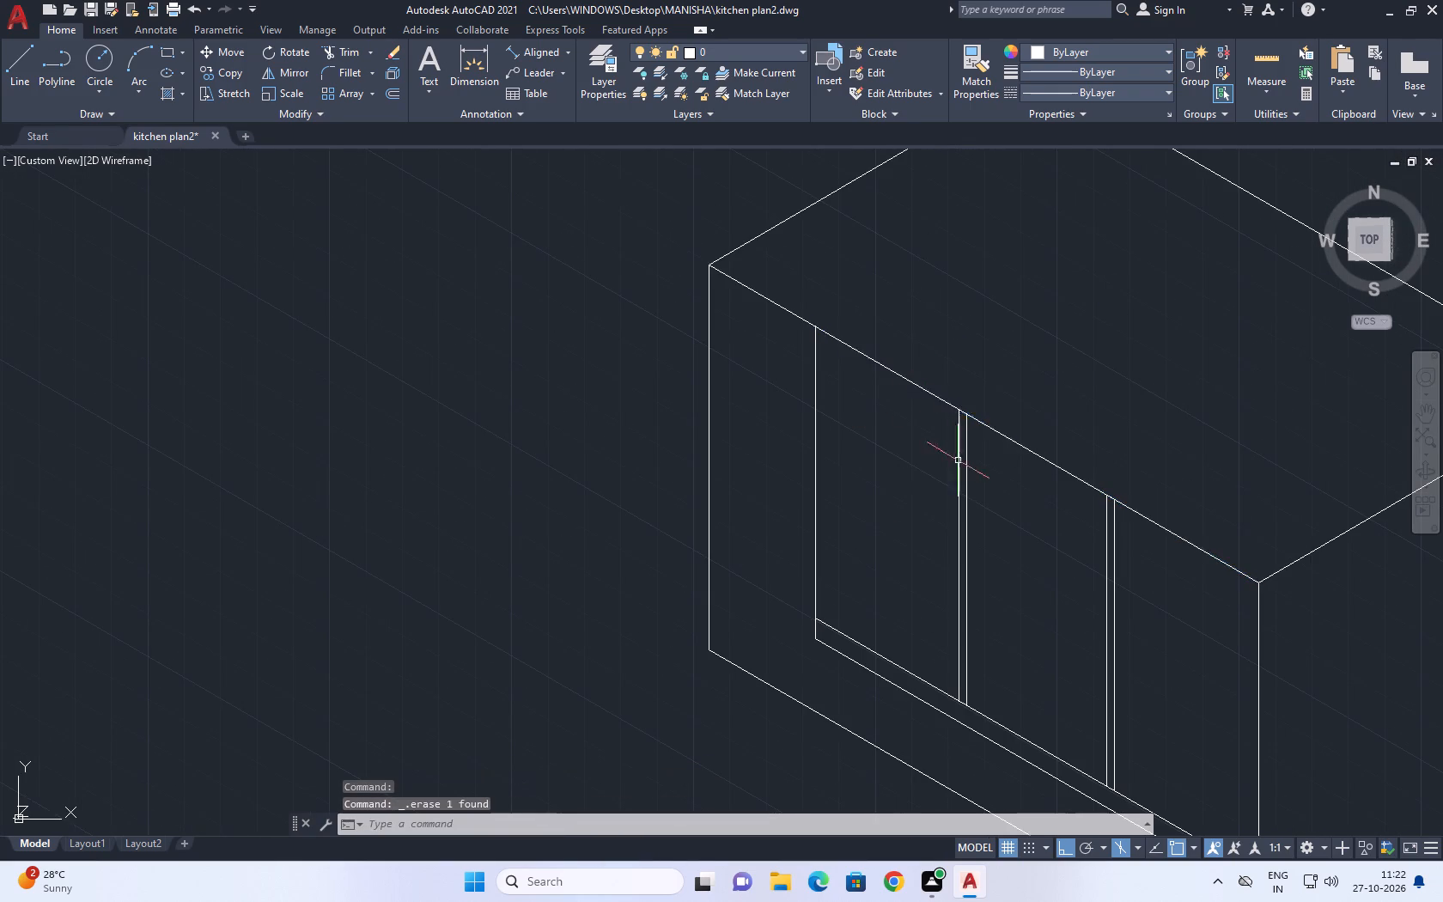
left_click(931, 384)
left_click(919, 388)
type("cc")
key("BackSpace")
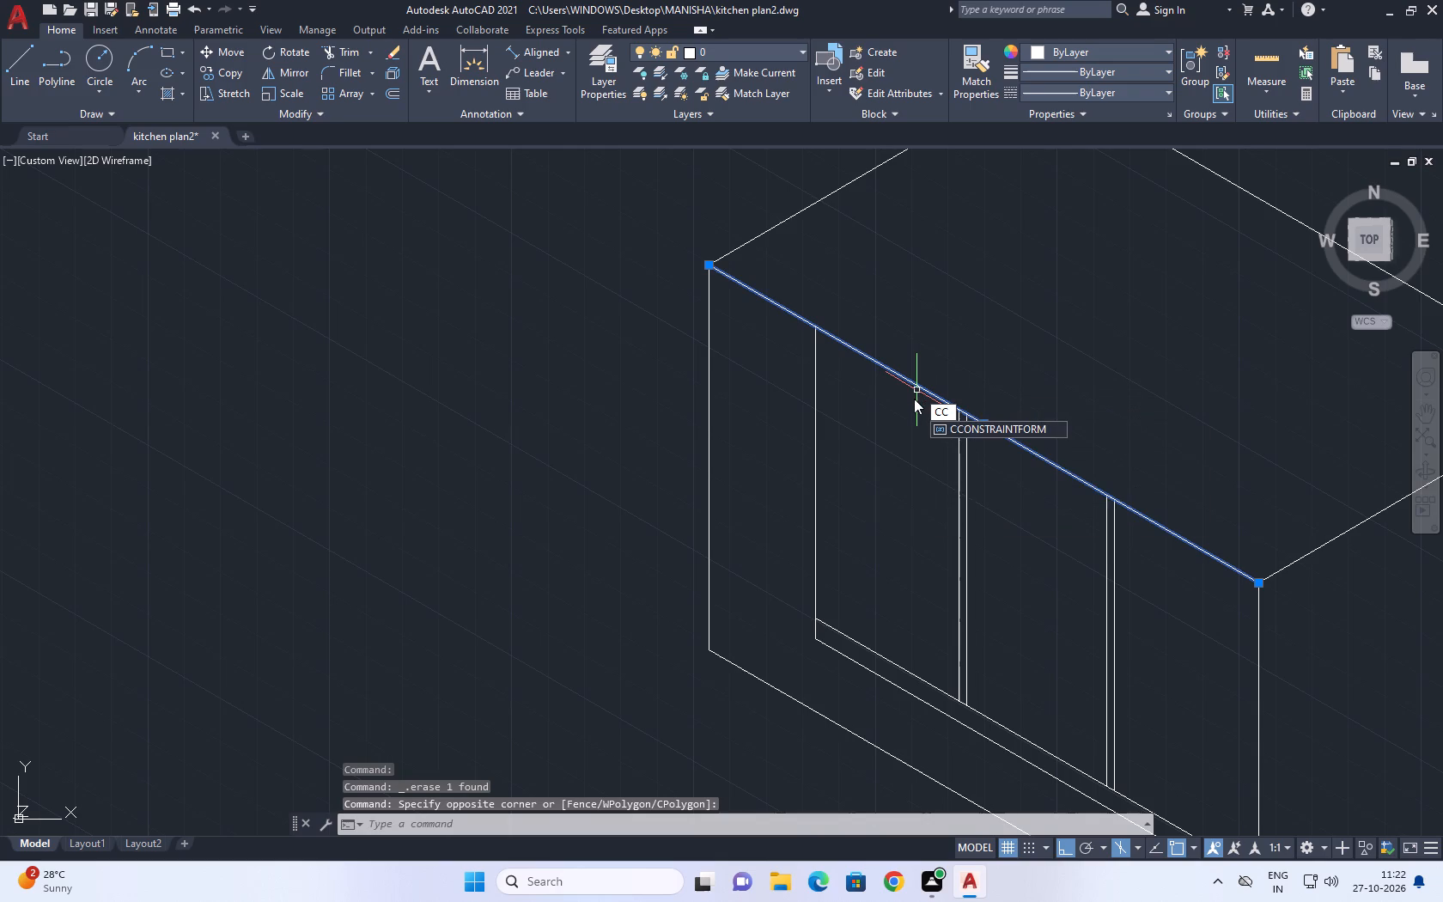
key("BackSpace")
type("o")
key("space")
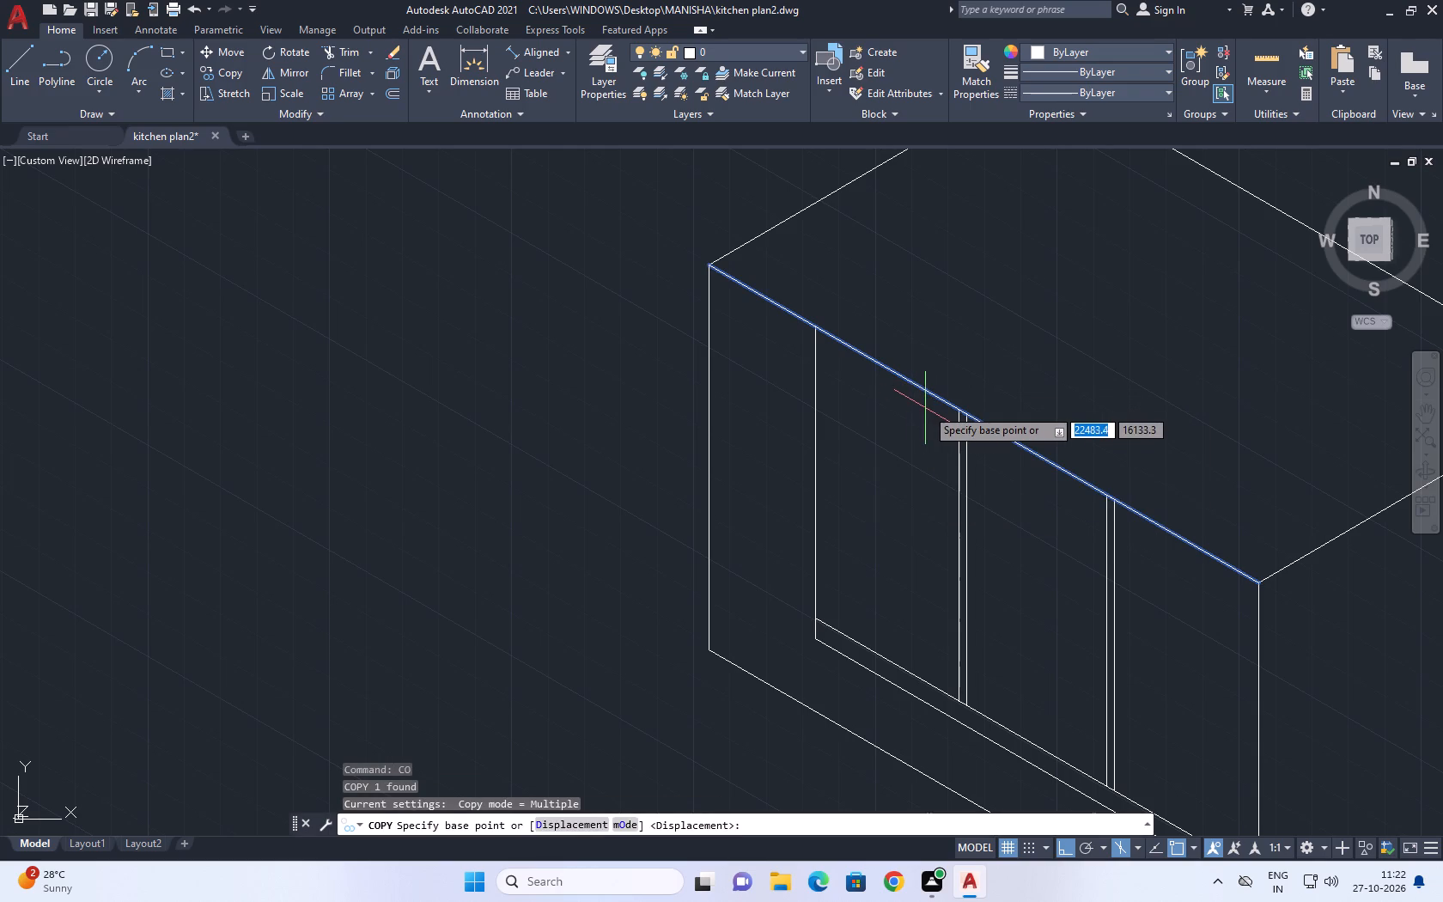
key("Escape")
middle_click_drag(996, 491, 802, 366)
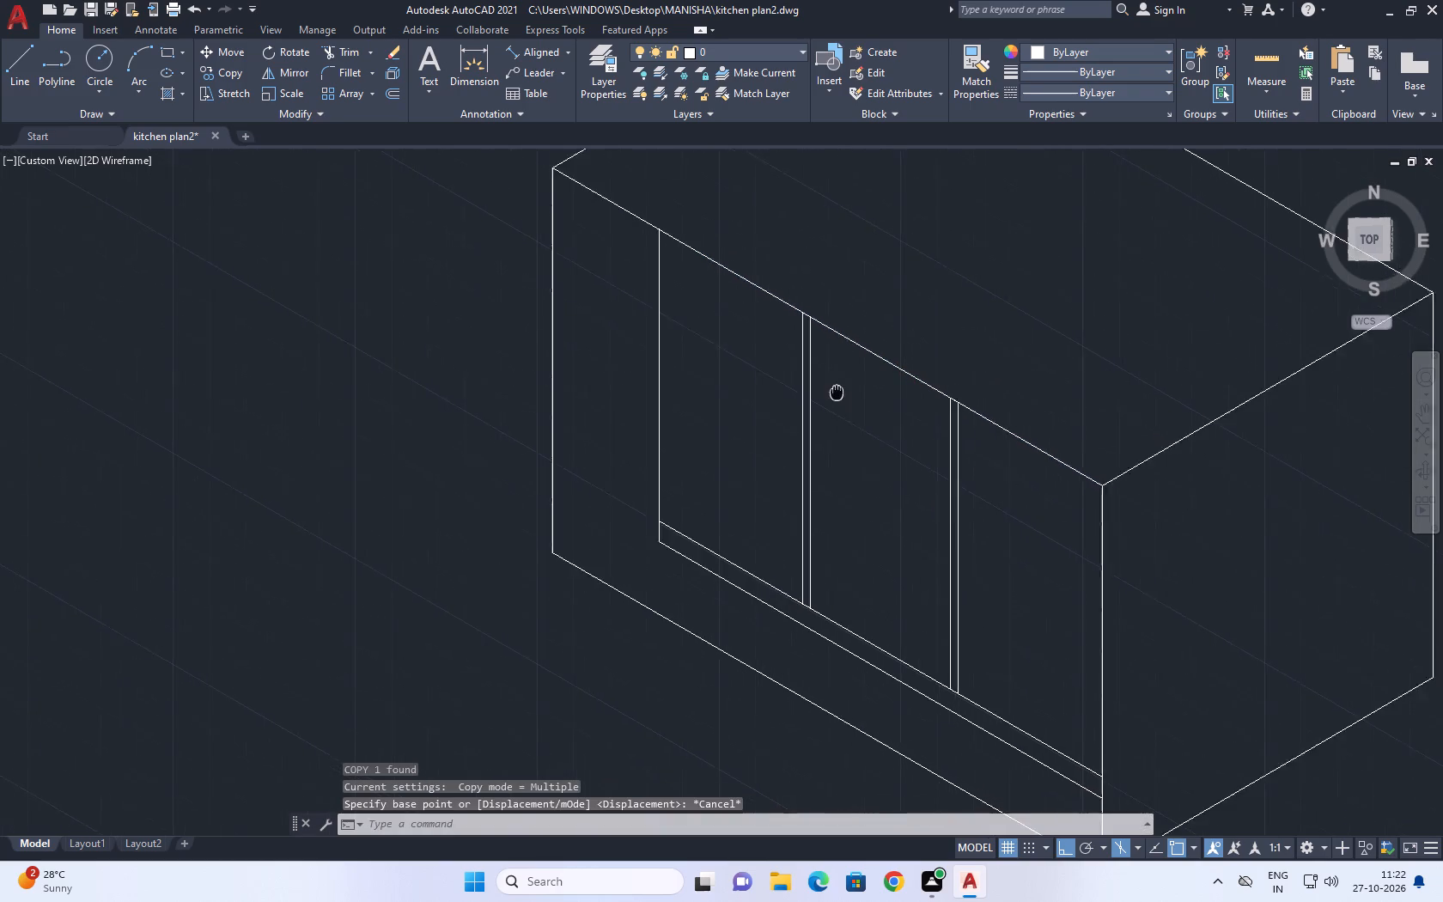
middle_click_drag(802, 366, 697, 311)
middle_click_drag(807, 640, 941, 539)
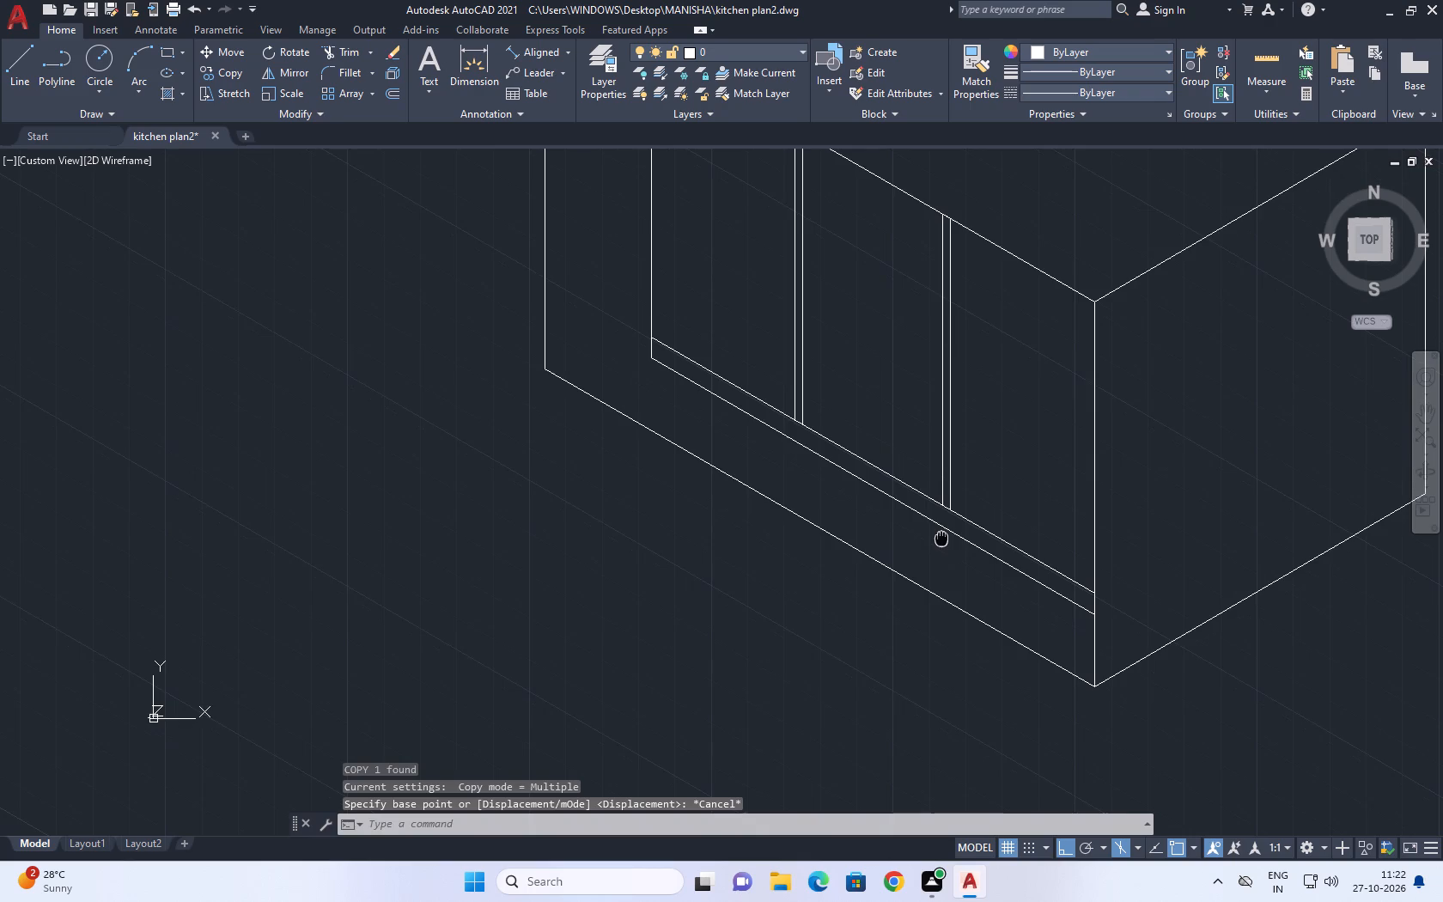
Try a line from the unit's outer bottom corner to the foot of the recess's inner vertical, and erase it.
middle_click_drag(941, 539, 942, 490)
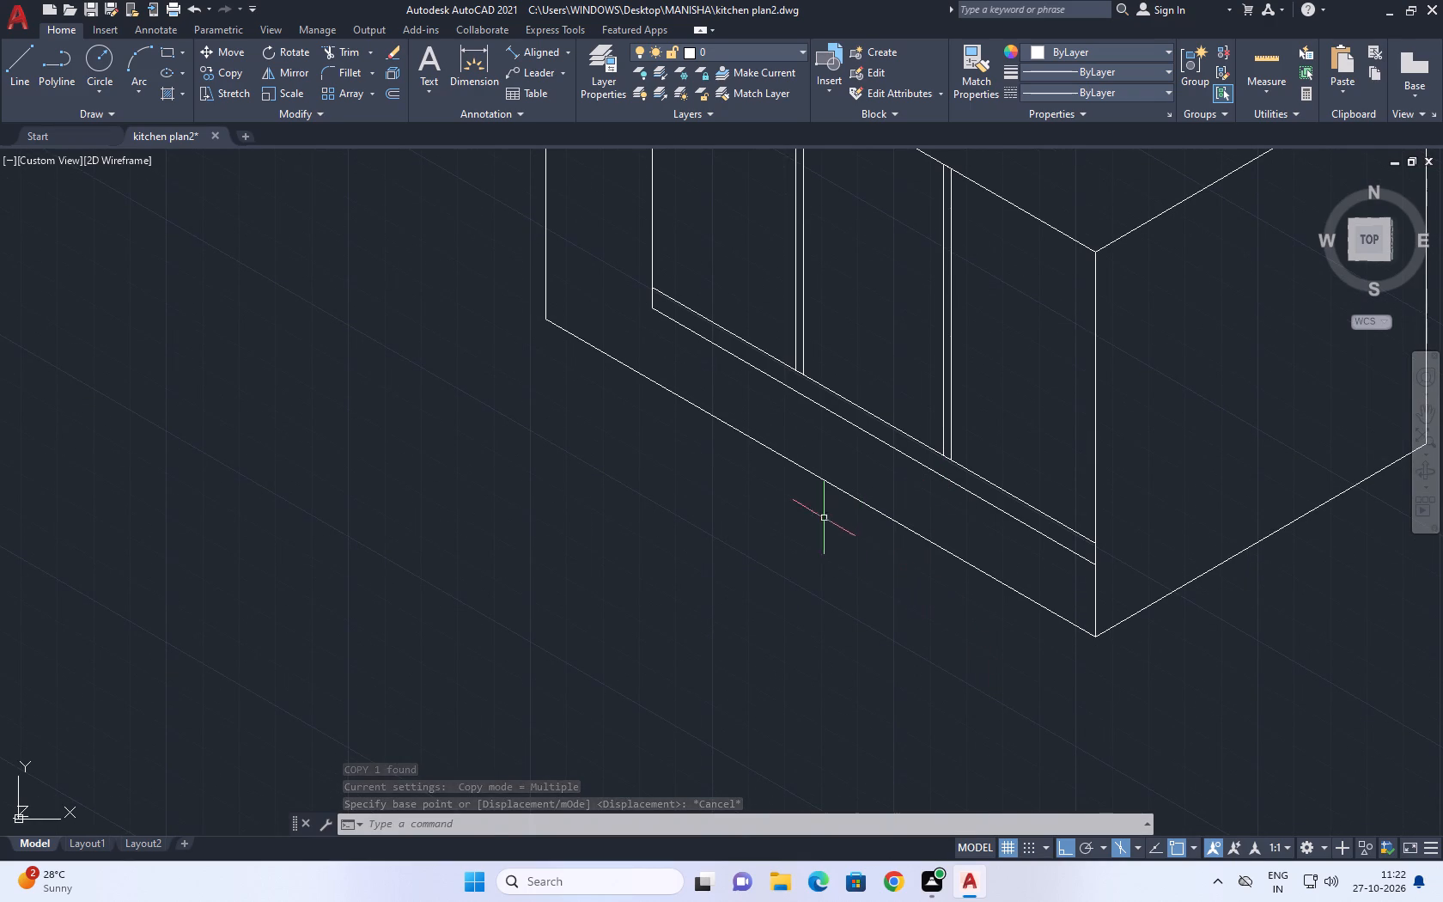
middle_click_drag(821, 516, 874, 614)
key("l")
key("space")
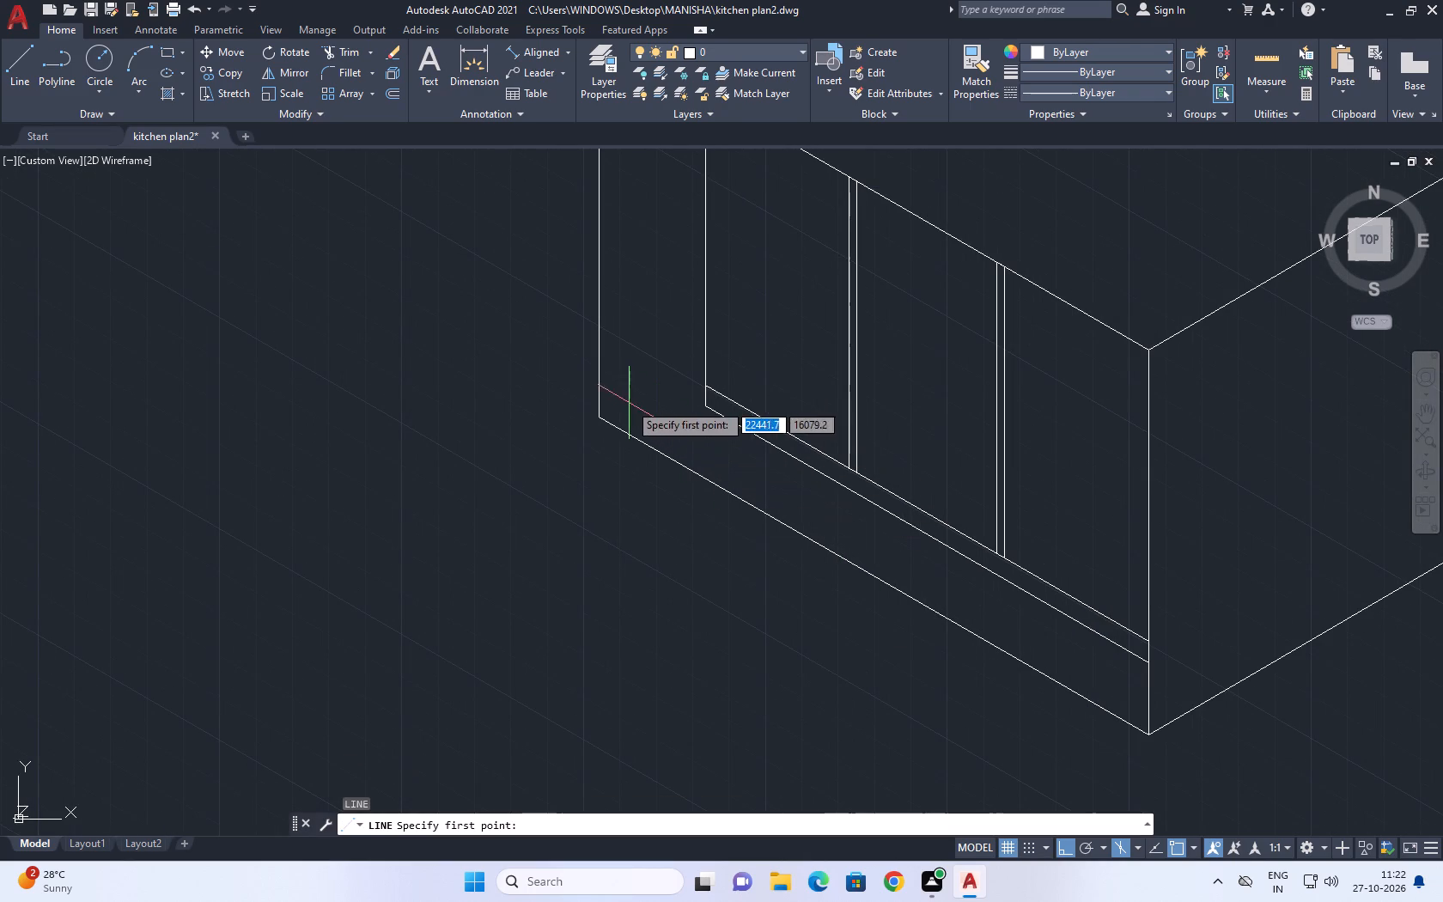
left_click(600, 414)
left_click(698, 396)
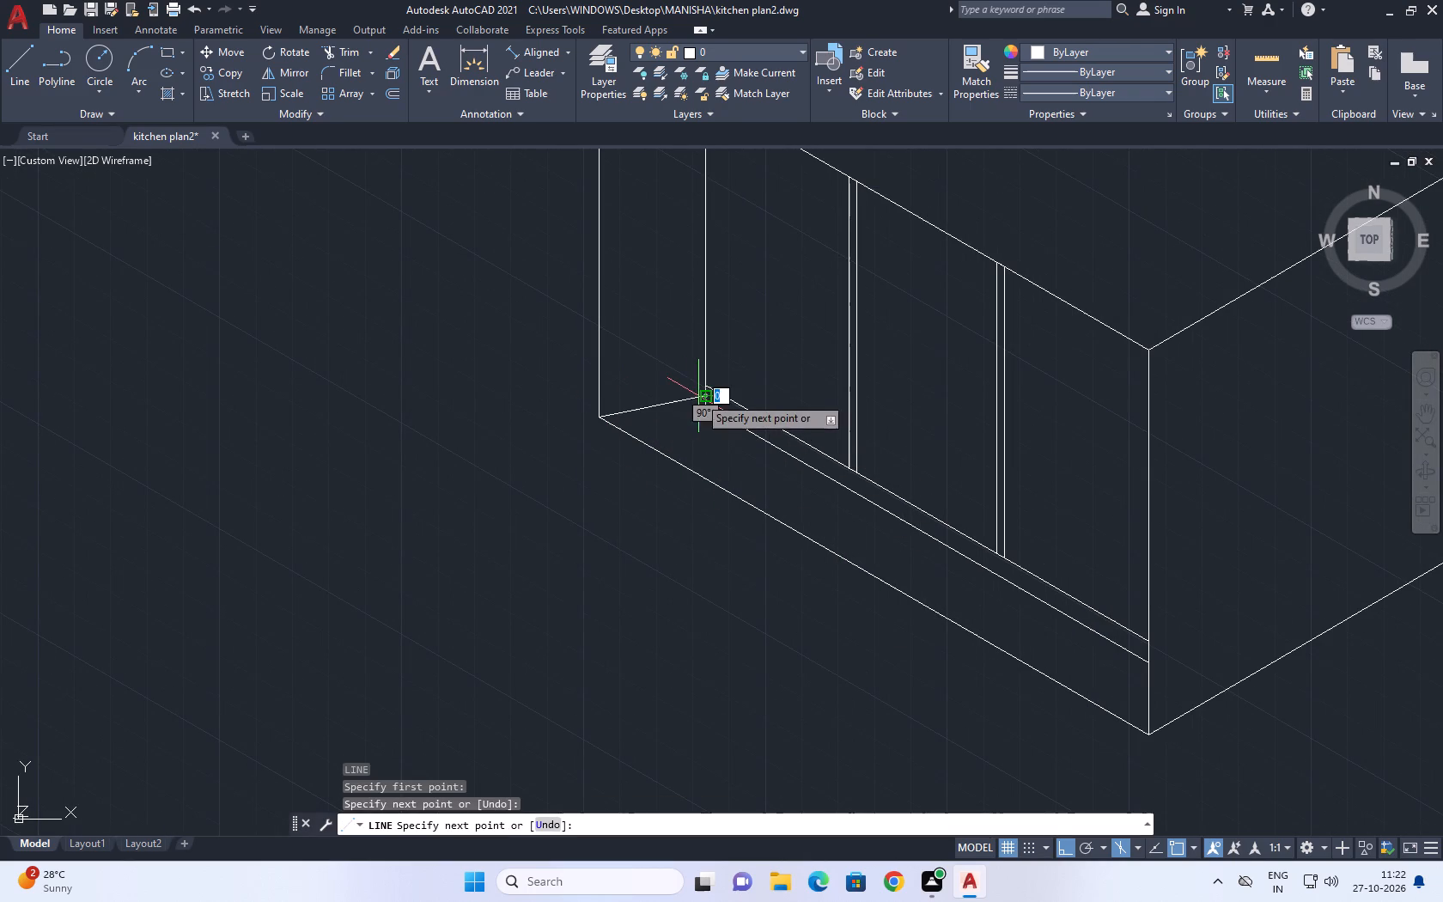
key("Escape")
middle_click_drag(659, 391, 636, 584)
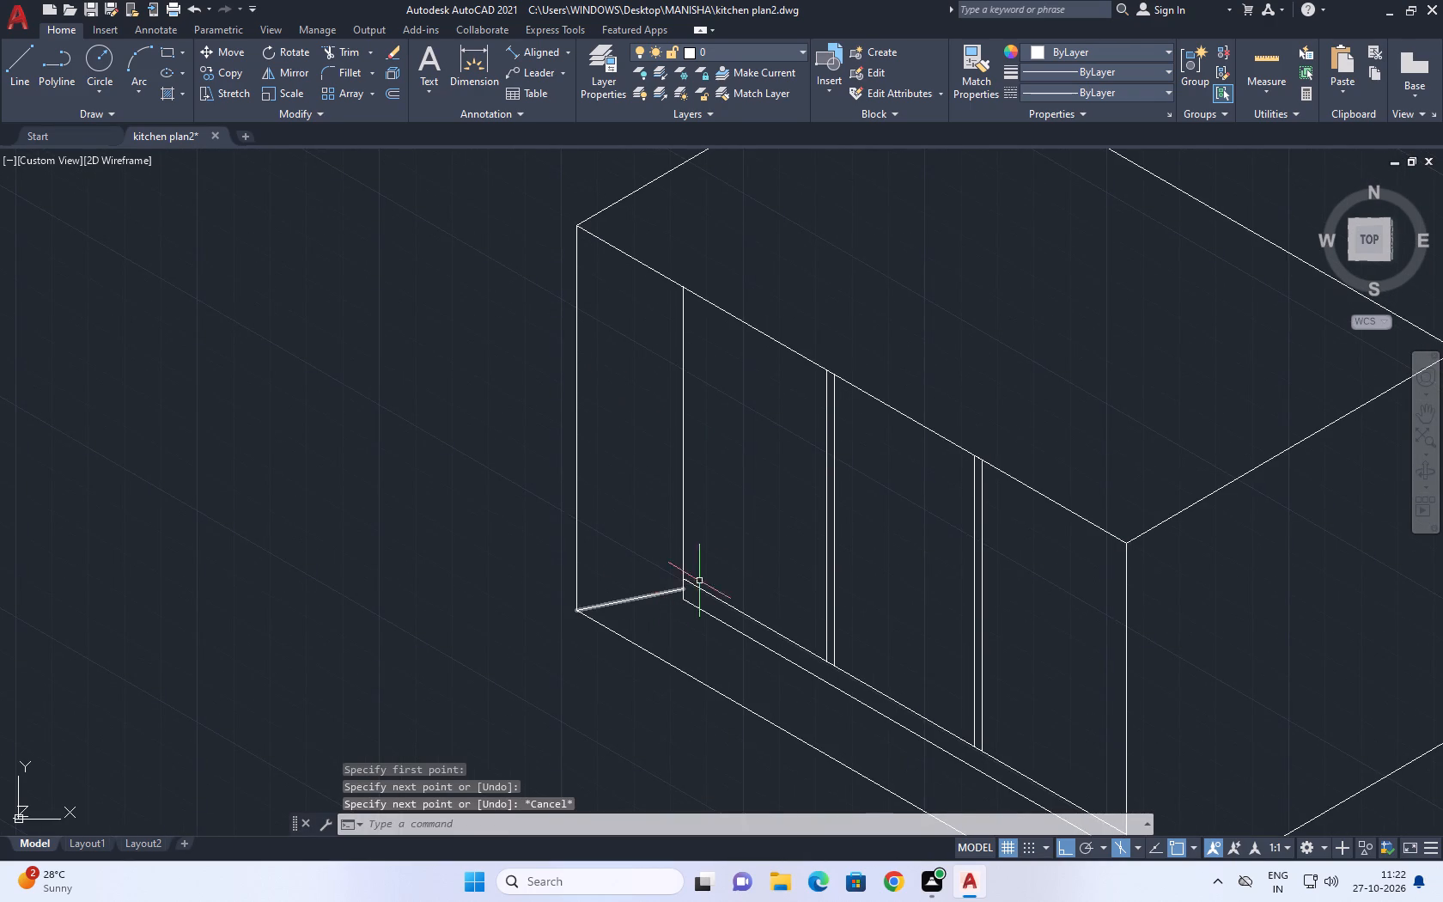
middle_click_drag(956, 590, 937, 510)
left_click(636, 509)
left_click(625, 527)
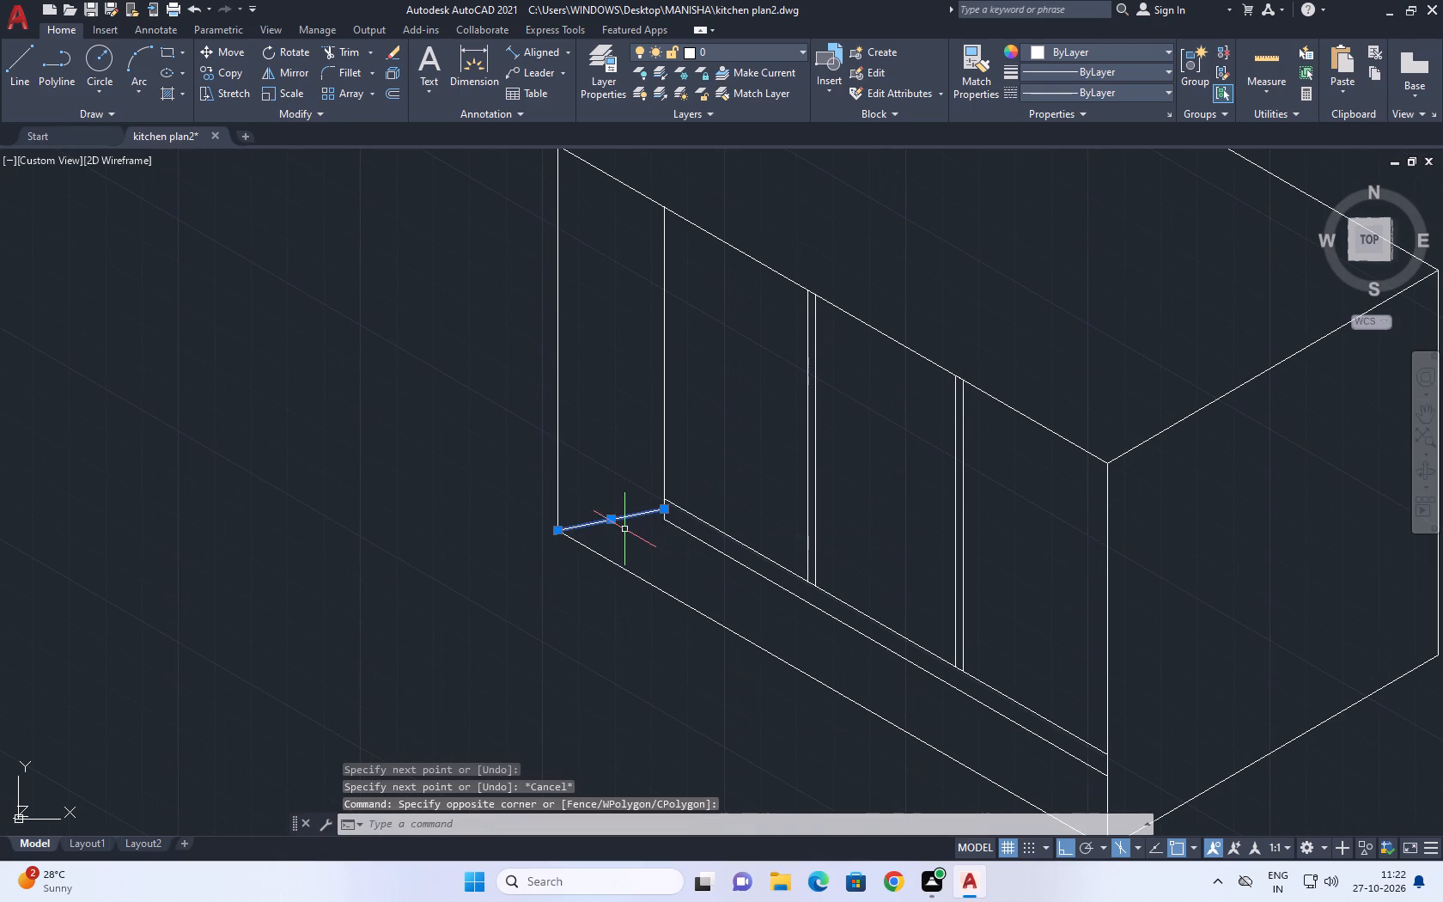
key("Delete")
Draw a 30° depth line from the unit's outer bottom corner inward across the recess's inner vertical.
type("l")
key("space")
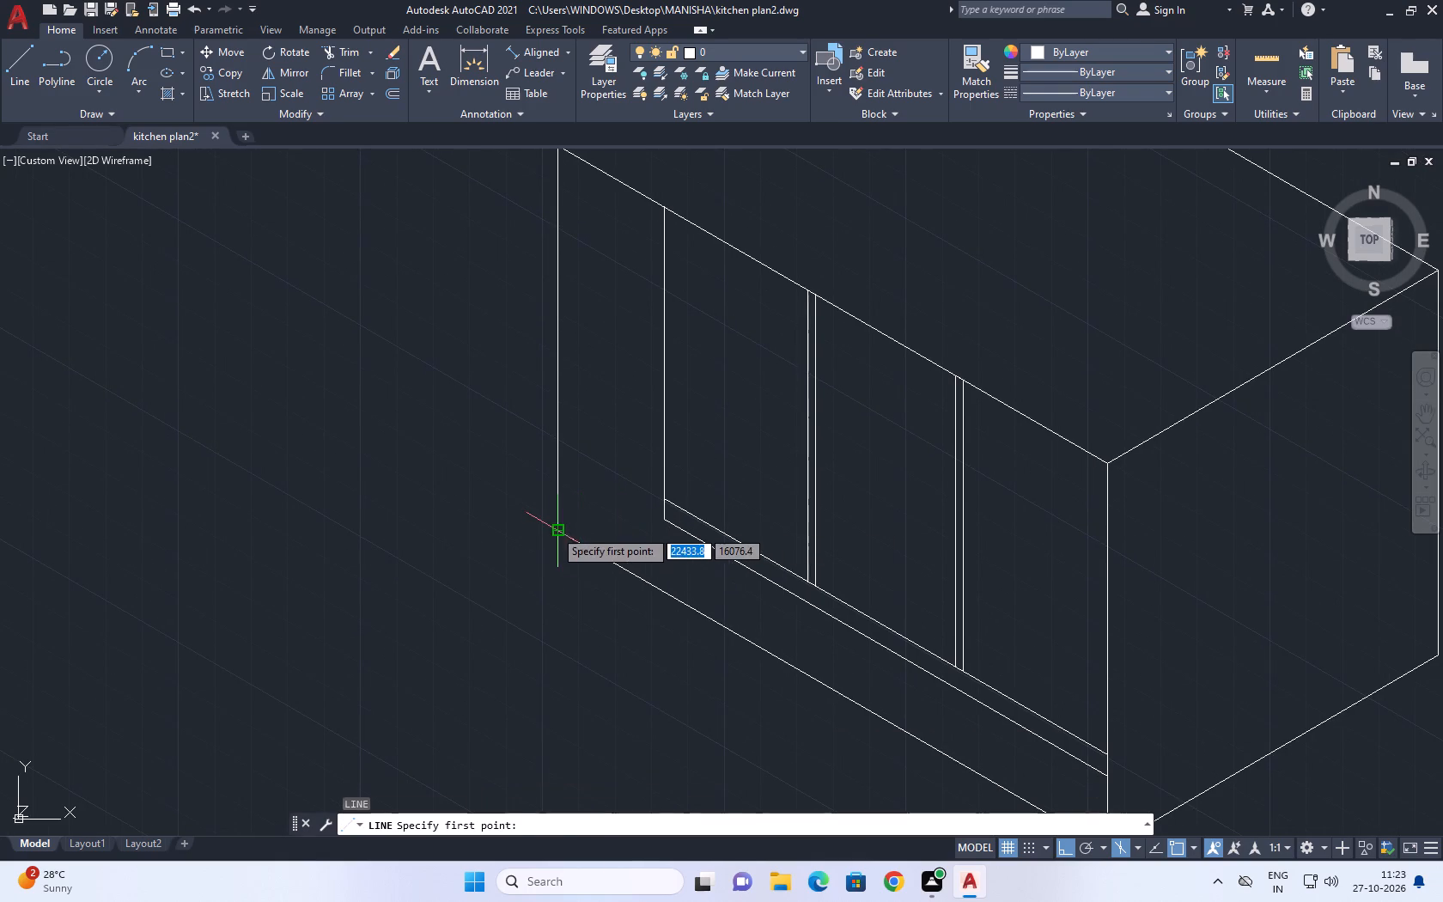
left_click(554, 529)
key("F5")
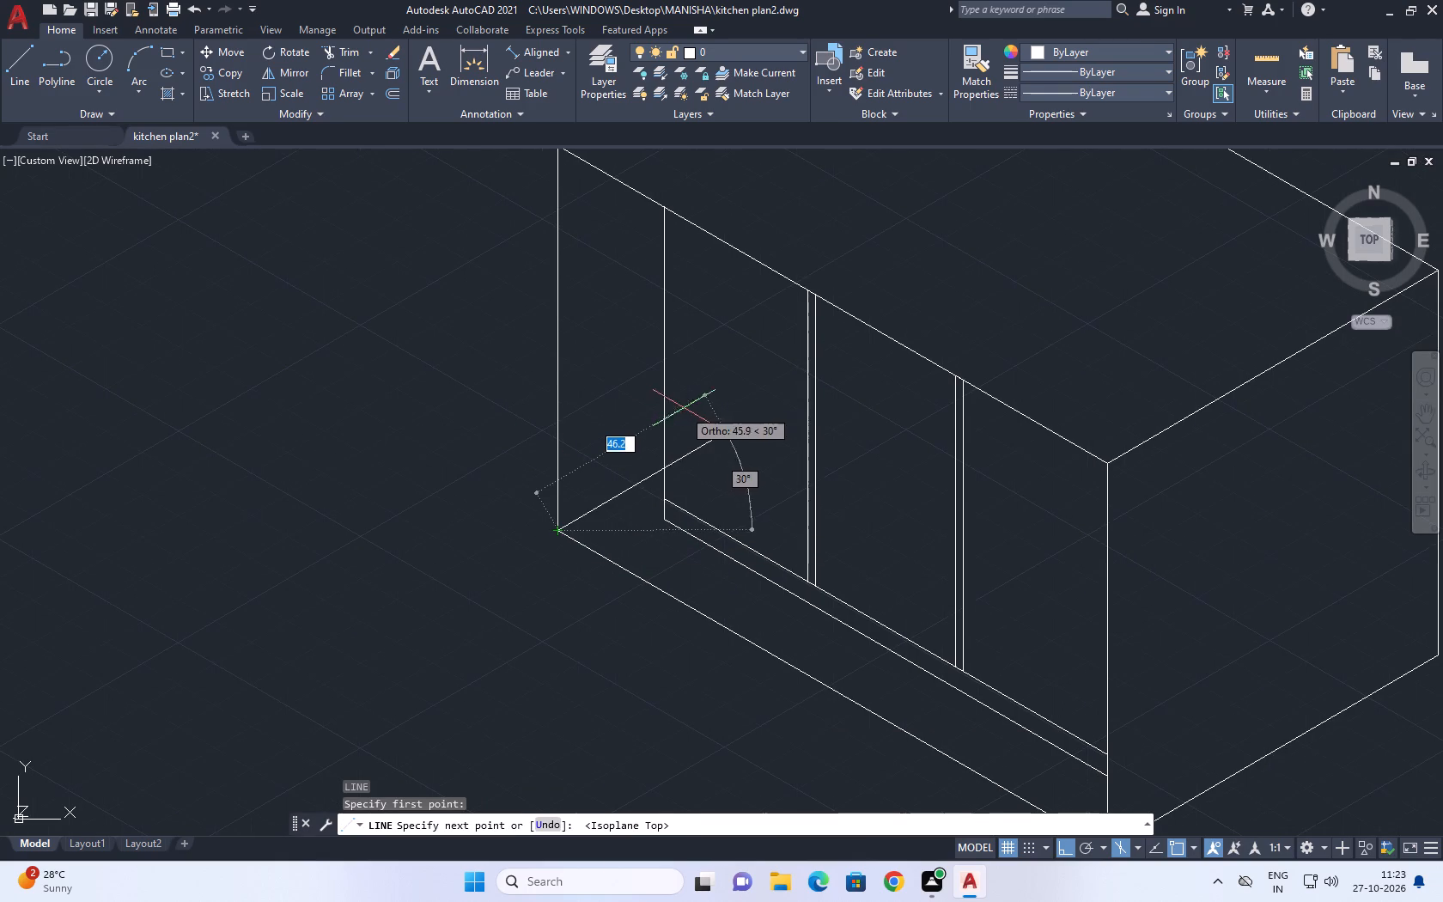
left_click(697, 406)
key("Escape")
left_click_drag(1036, 746, 1038, 734)
key("Escape")
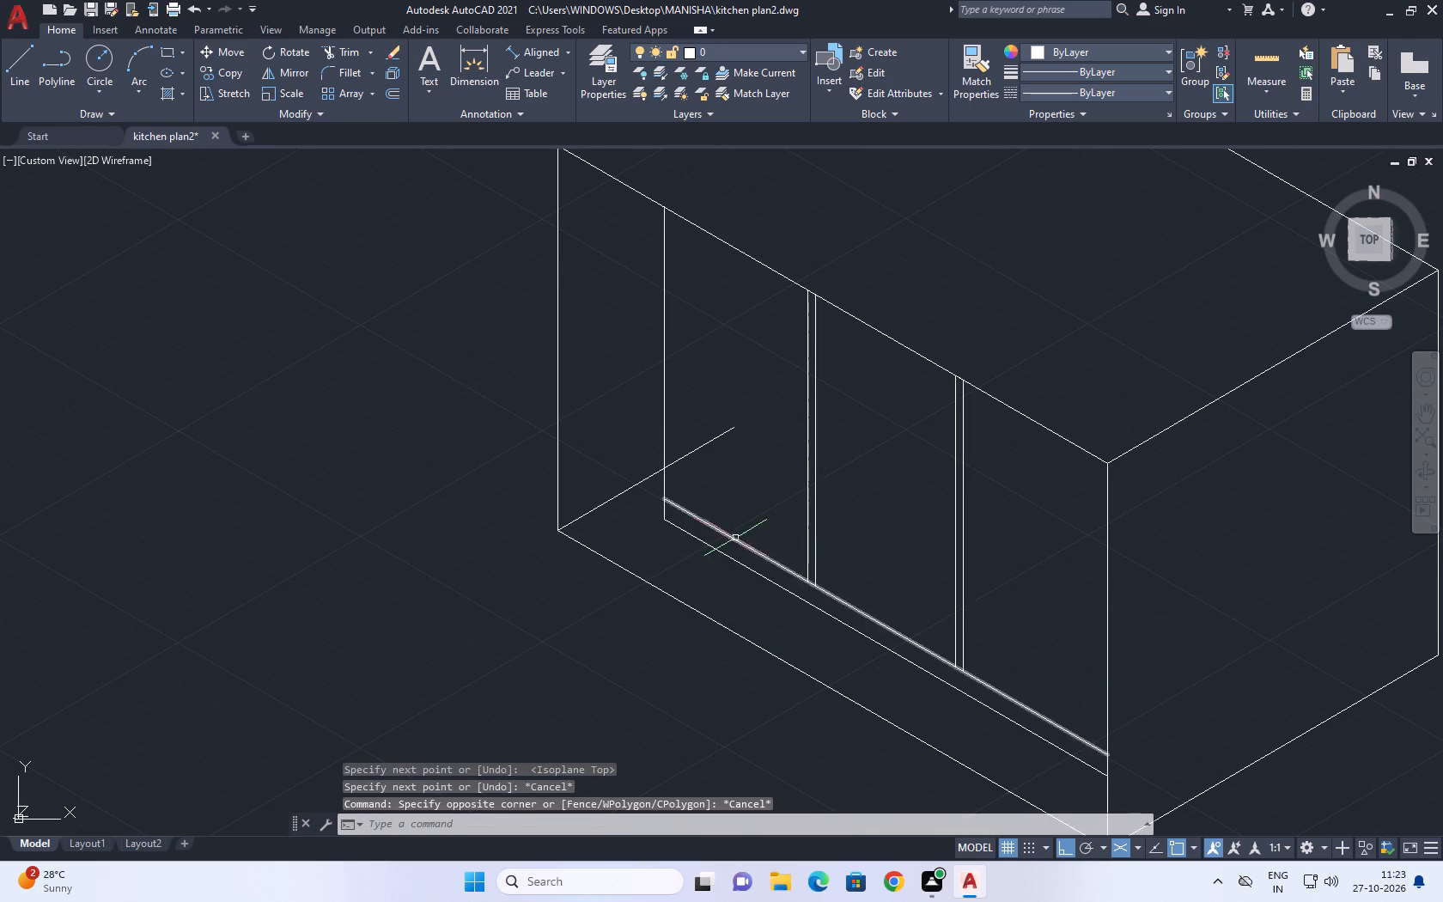
Move the two lower recess lines and both double-line dividers straight up to where the depth line crosses the inner vertical.
left_click(849, 522)
left_click(776, 600)
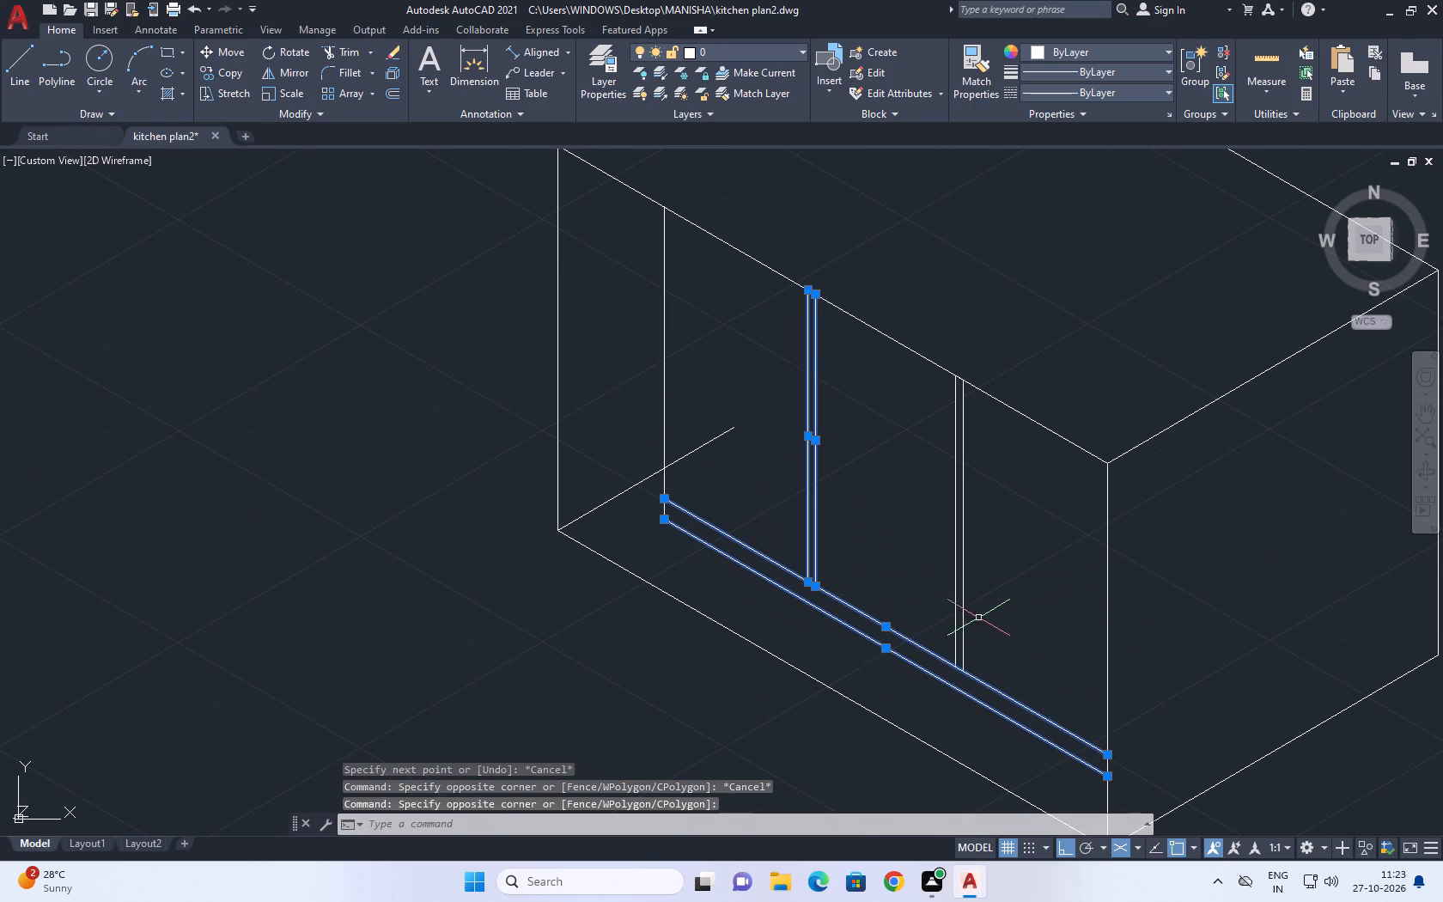
left_click(947, 594)
double_click(992, 607)
left_click(914, 533)
key("m")
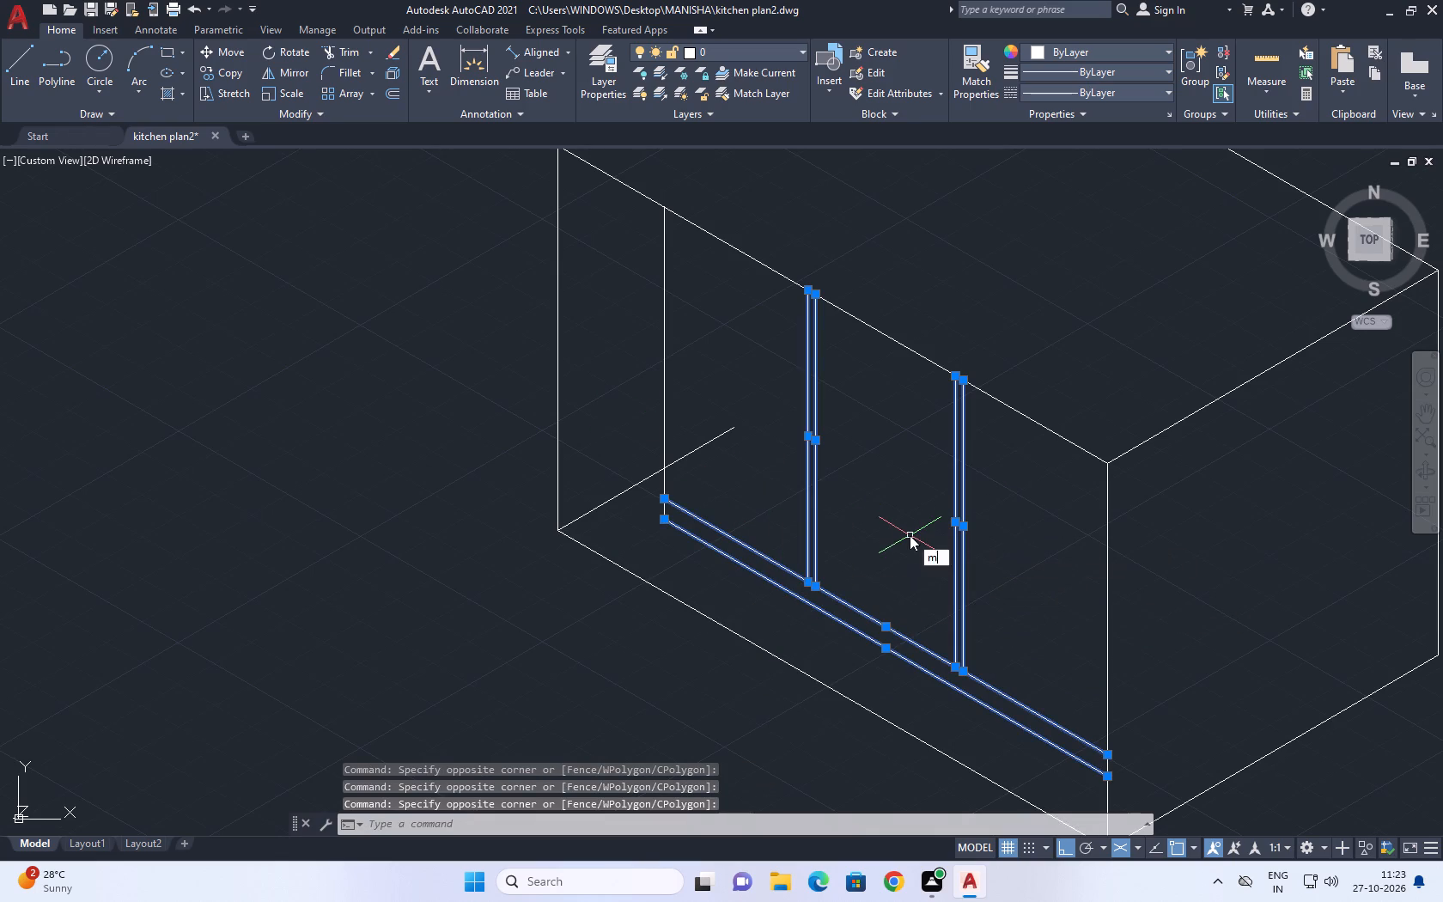
key("space")
scroll(668, 521, "up", 3)
left_click(638, 531)
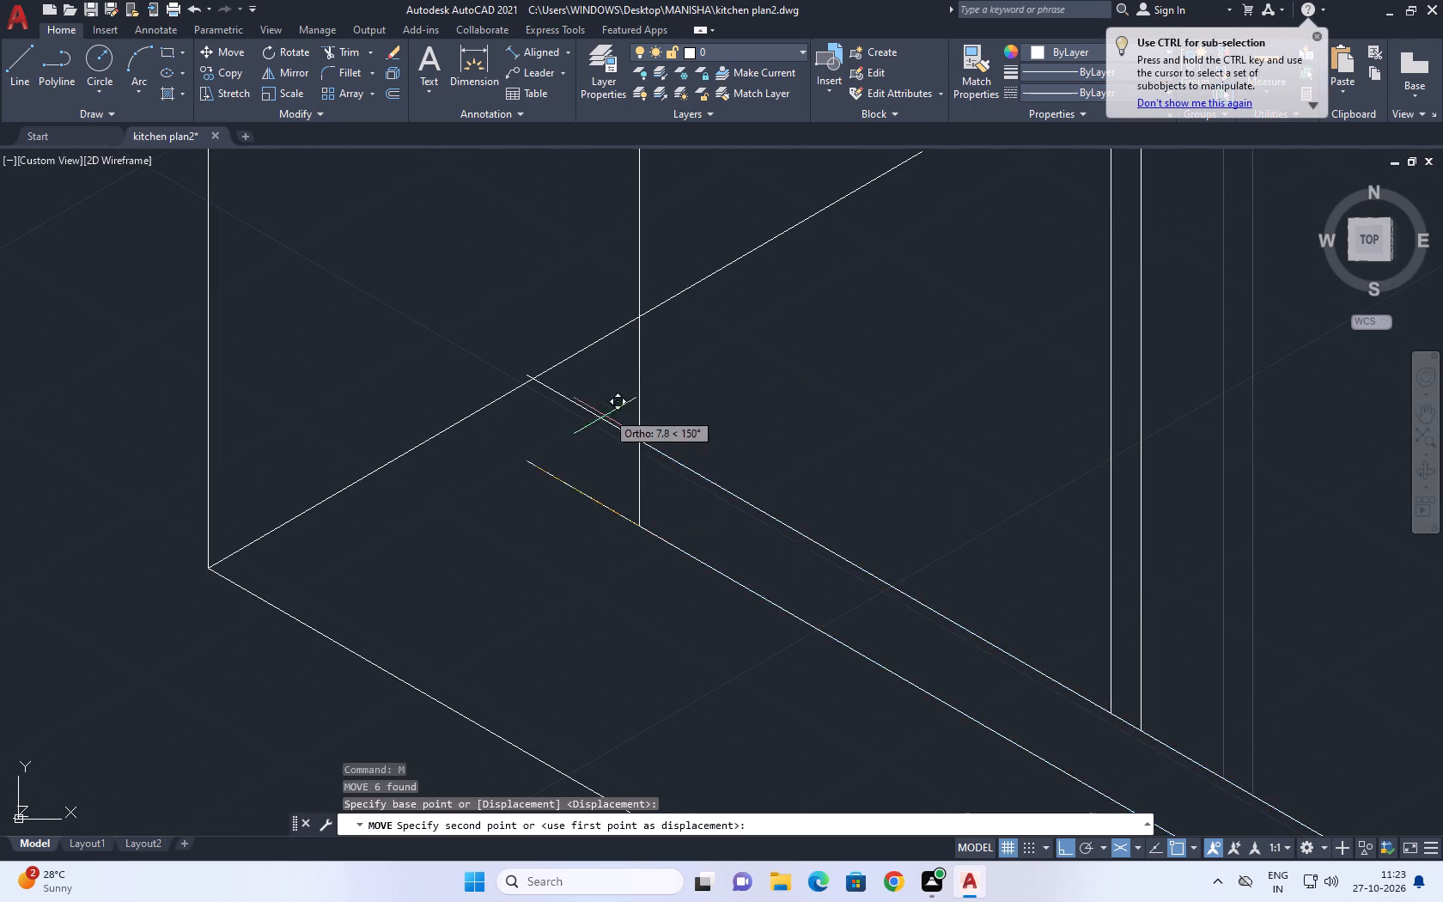
left_click(642, 320)
scroll(693, 400, "down", 2)
middle_click_drag(720, 371, 743, 462)
scroll(743, 463, "down", 1)
Trim the dividers above the front's top edge, the depth line beyond the recess corner, and the inner vertical below it.
key("t")
key("r")
key("space")
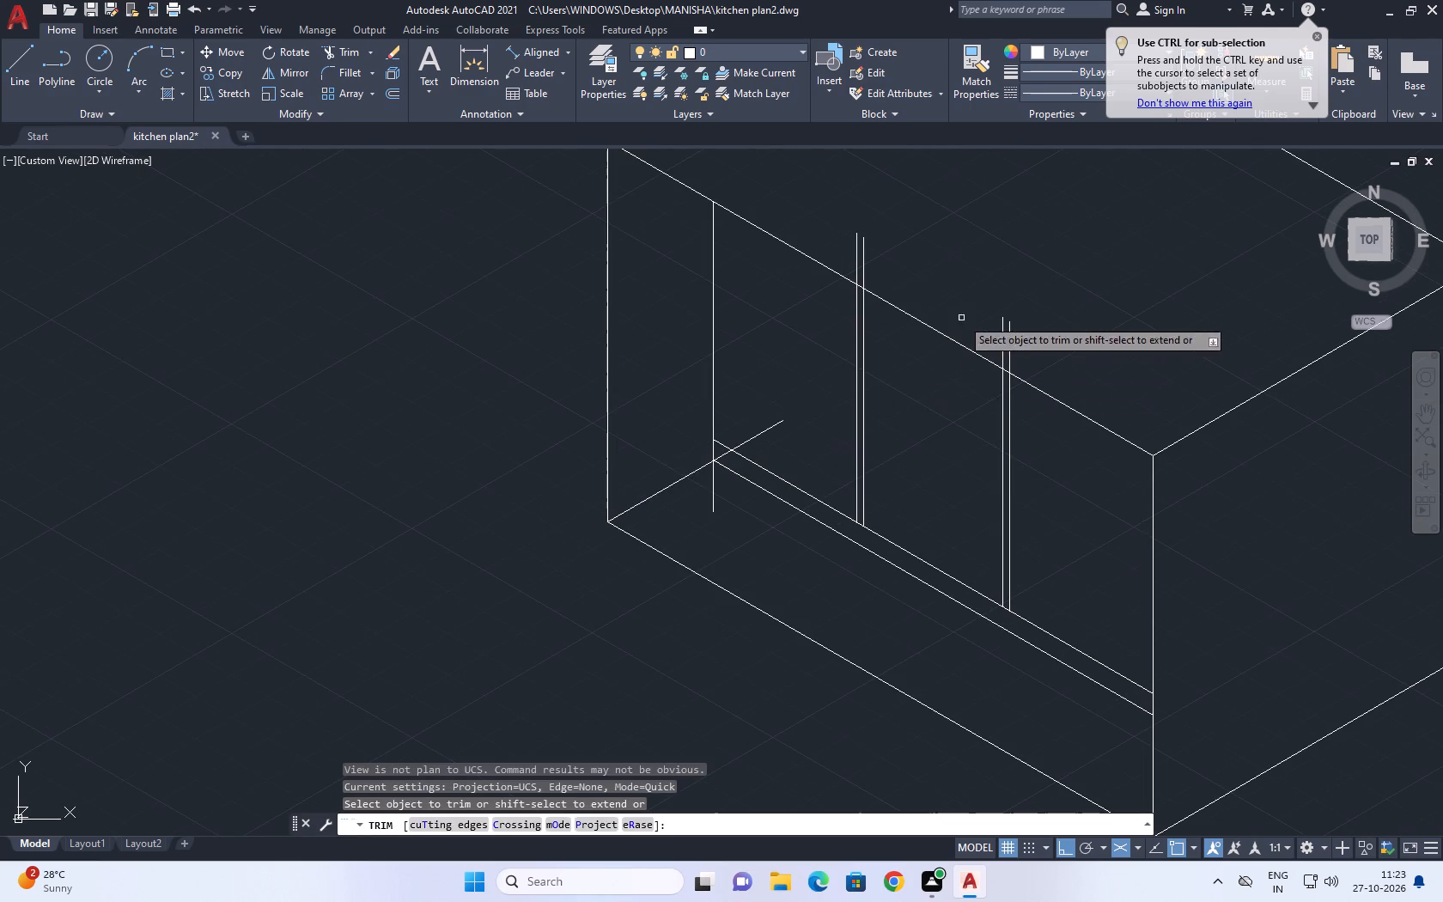
left_click(830, 226)
left_click(1033, 358)
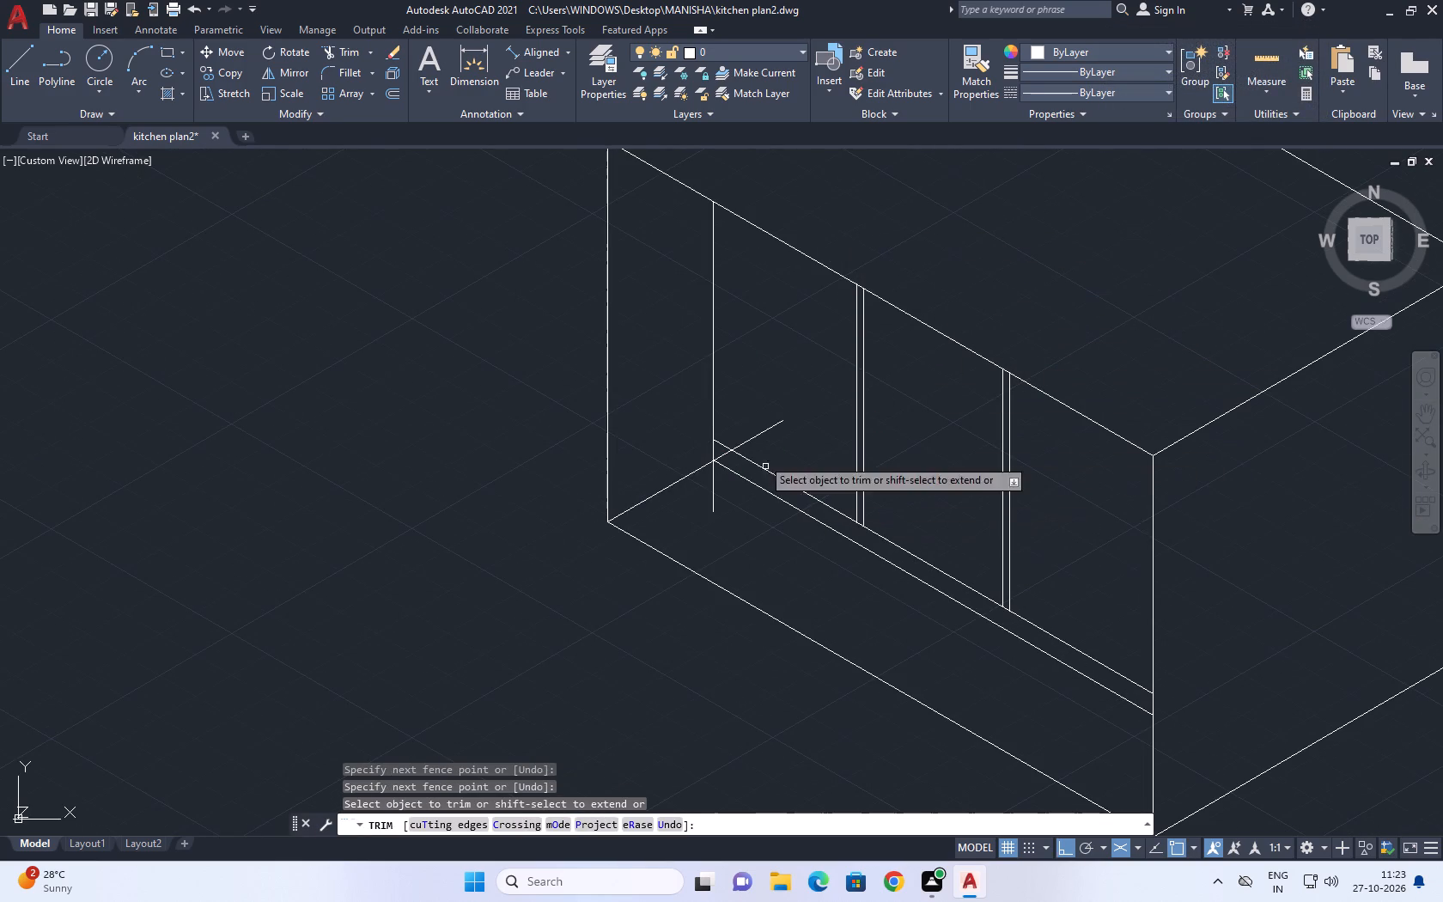
left_click(755, 424)
left_click(780, 440)
scroll(714, 481, "up", 1)
left_click(718, 491)
left_click(688, 481)
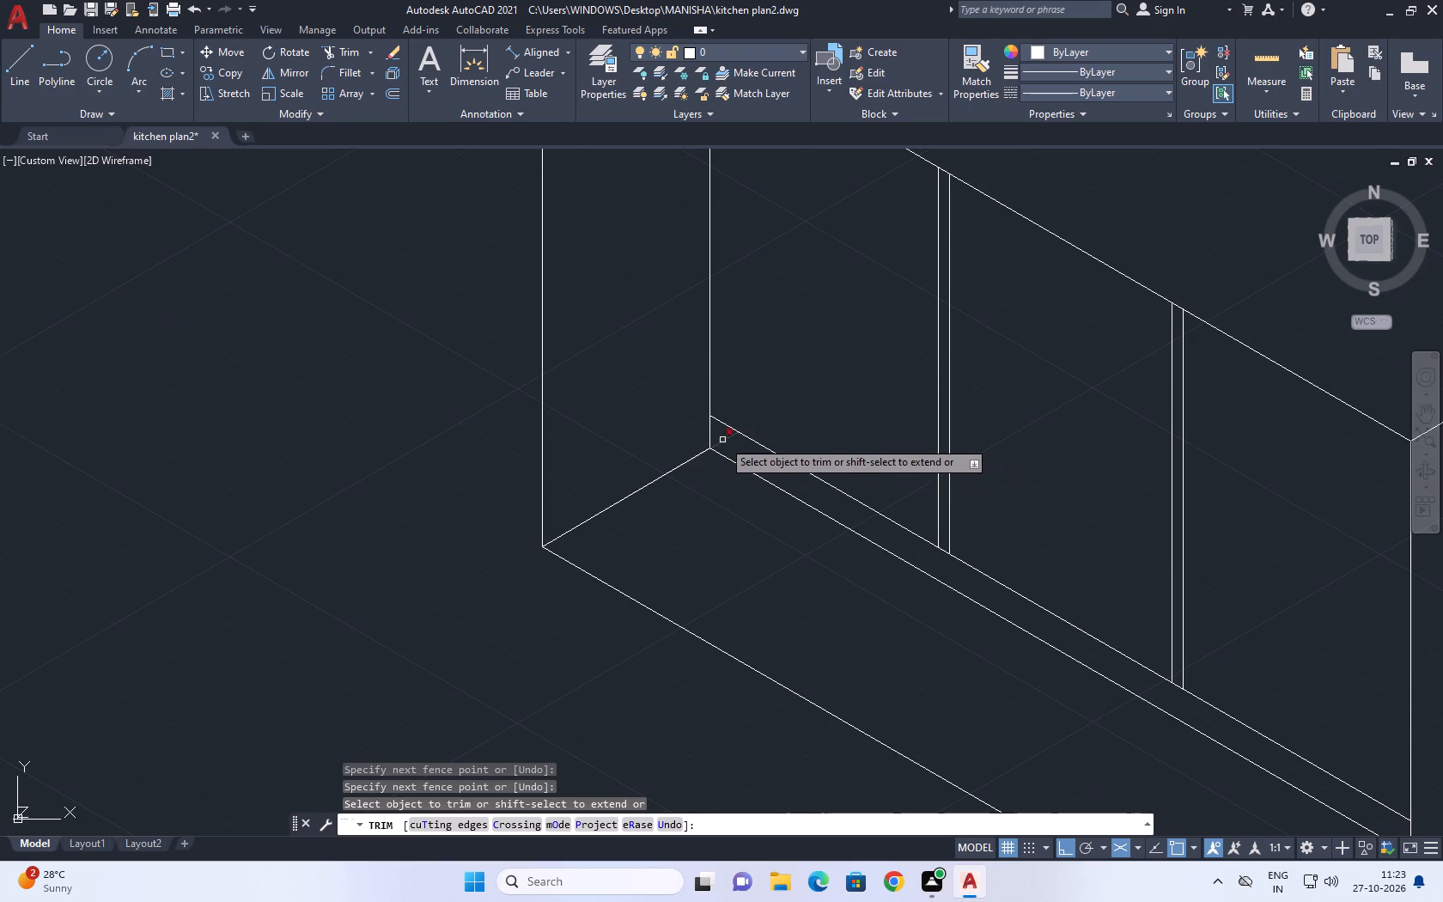
left_click(724, 442)
scroll(814, 493, "down", 1)
key("Escape")
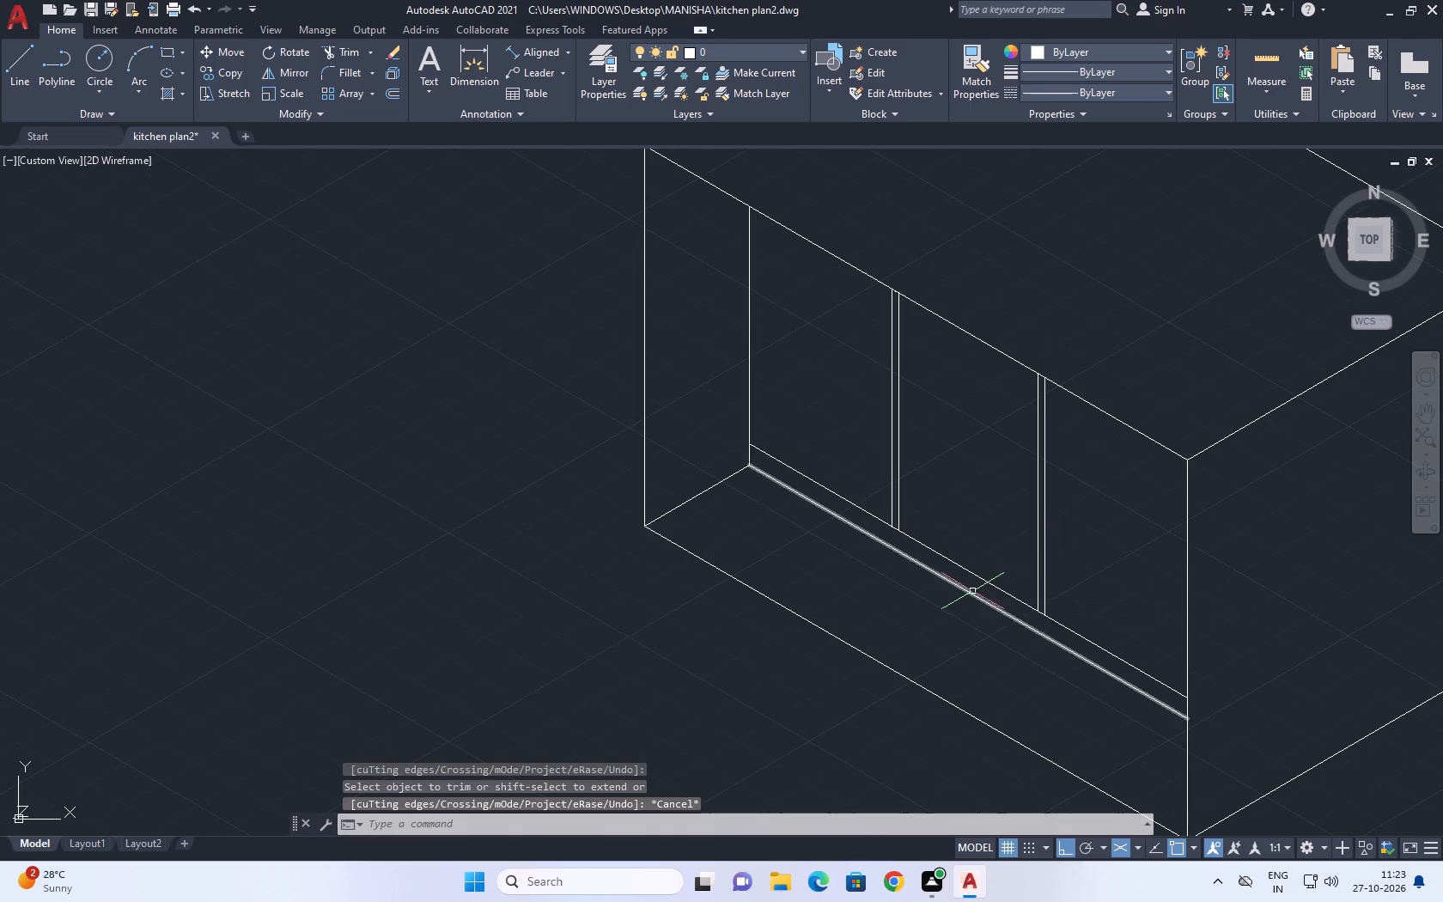
Review the unit's recessed front and its place in the whole kitchen drawing.
middle_click_drag(890, 382, 898, 480)
middle_click(898, 480)
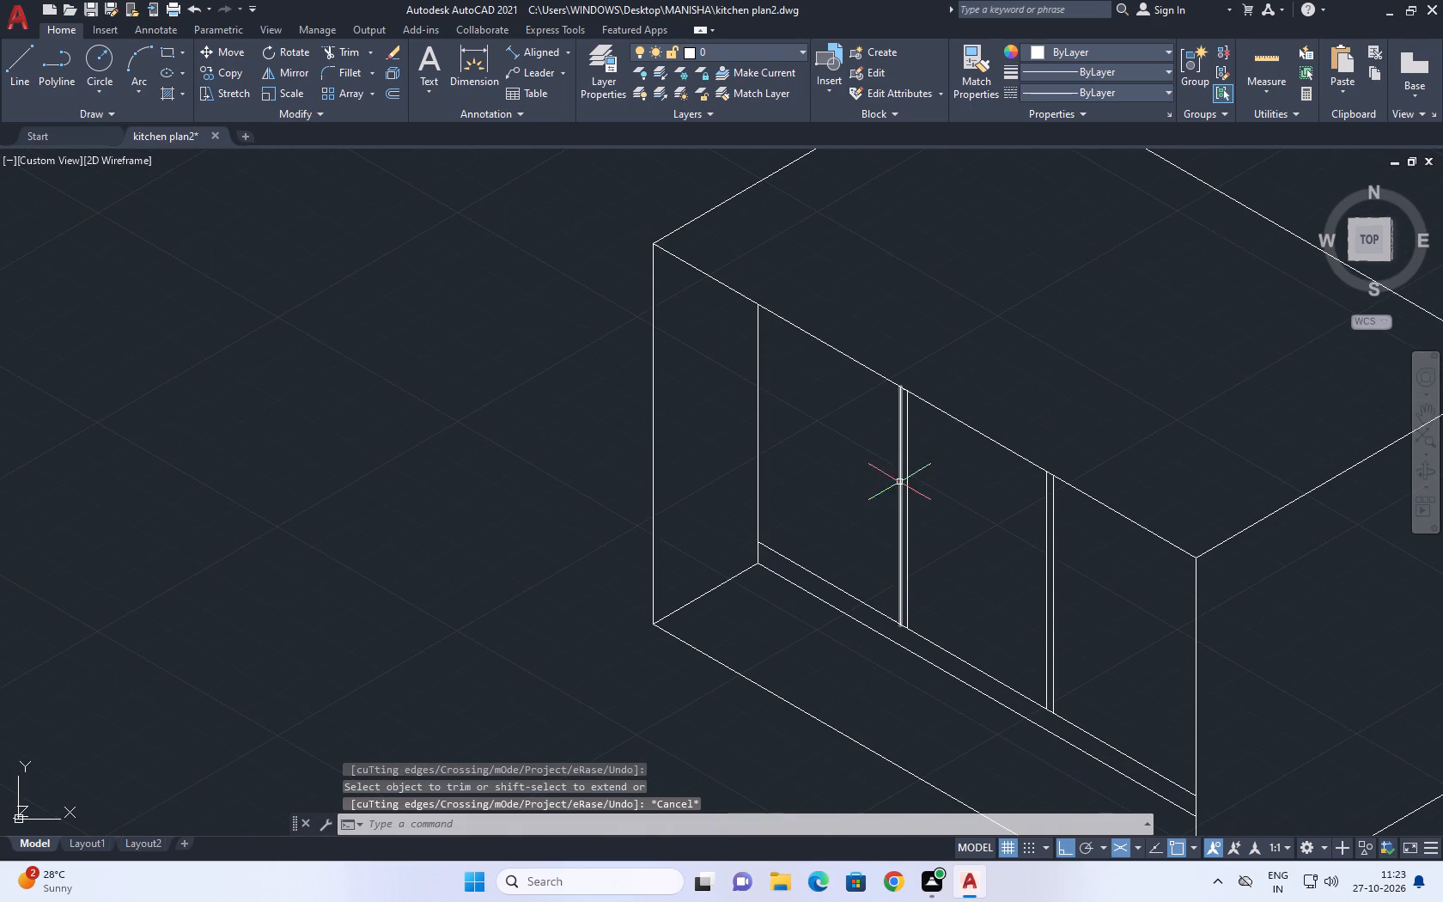
middle_click_drag(1081, 626, 990, 521)
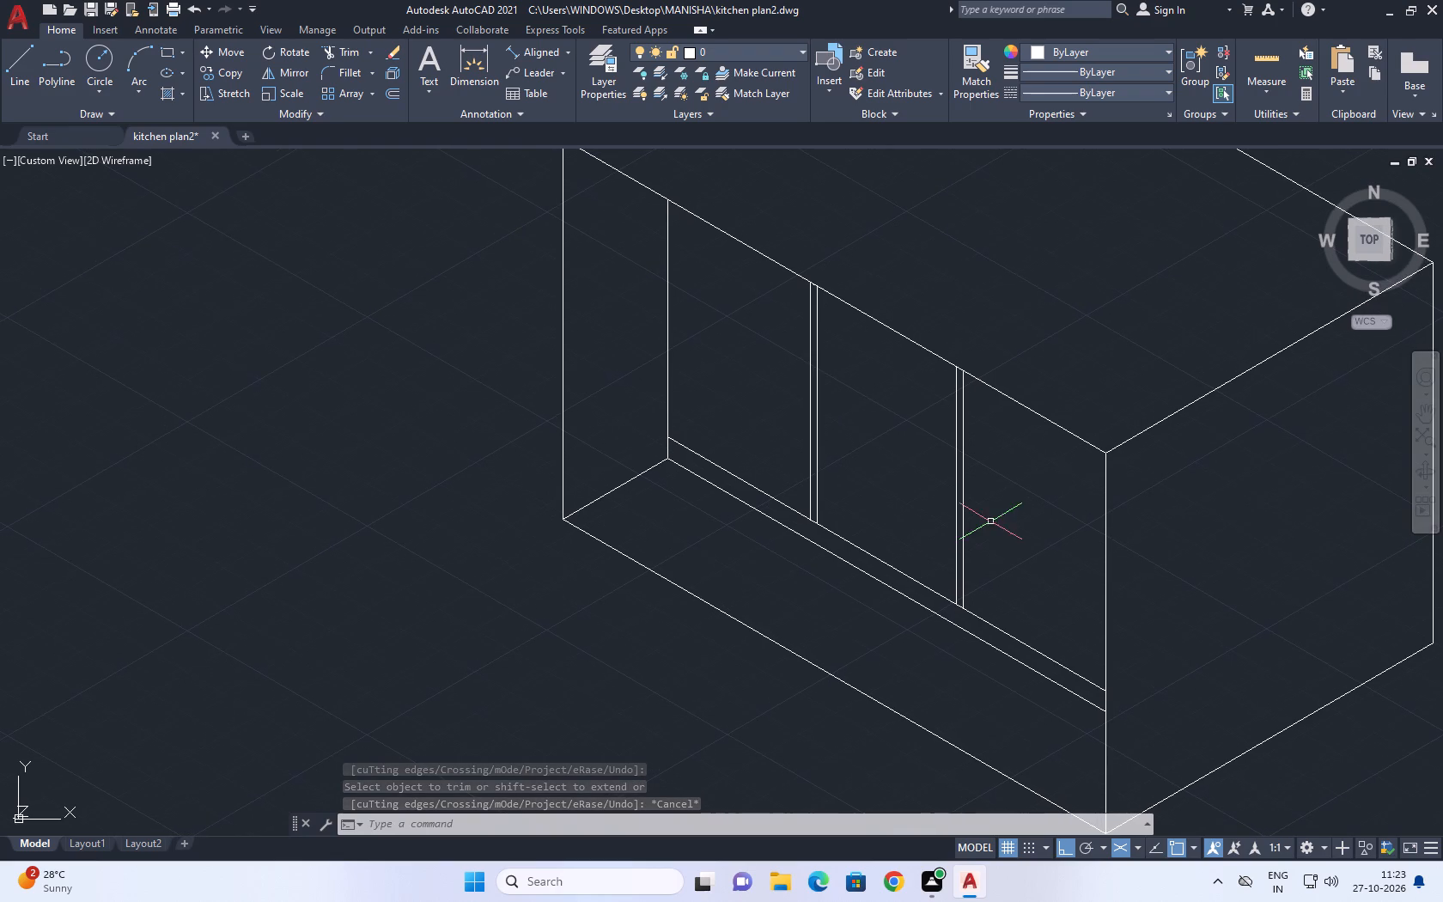
middle_click_drag(704, 492, 636, 486)
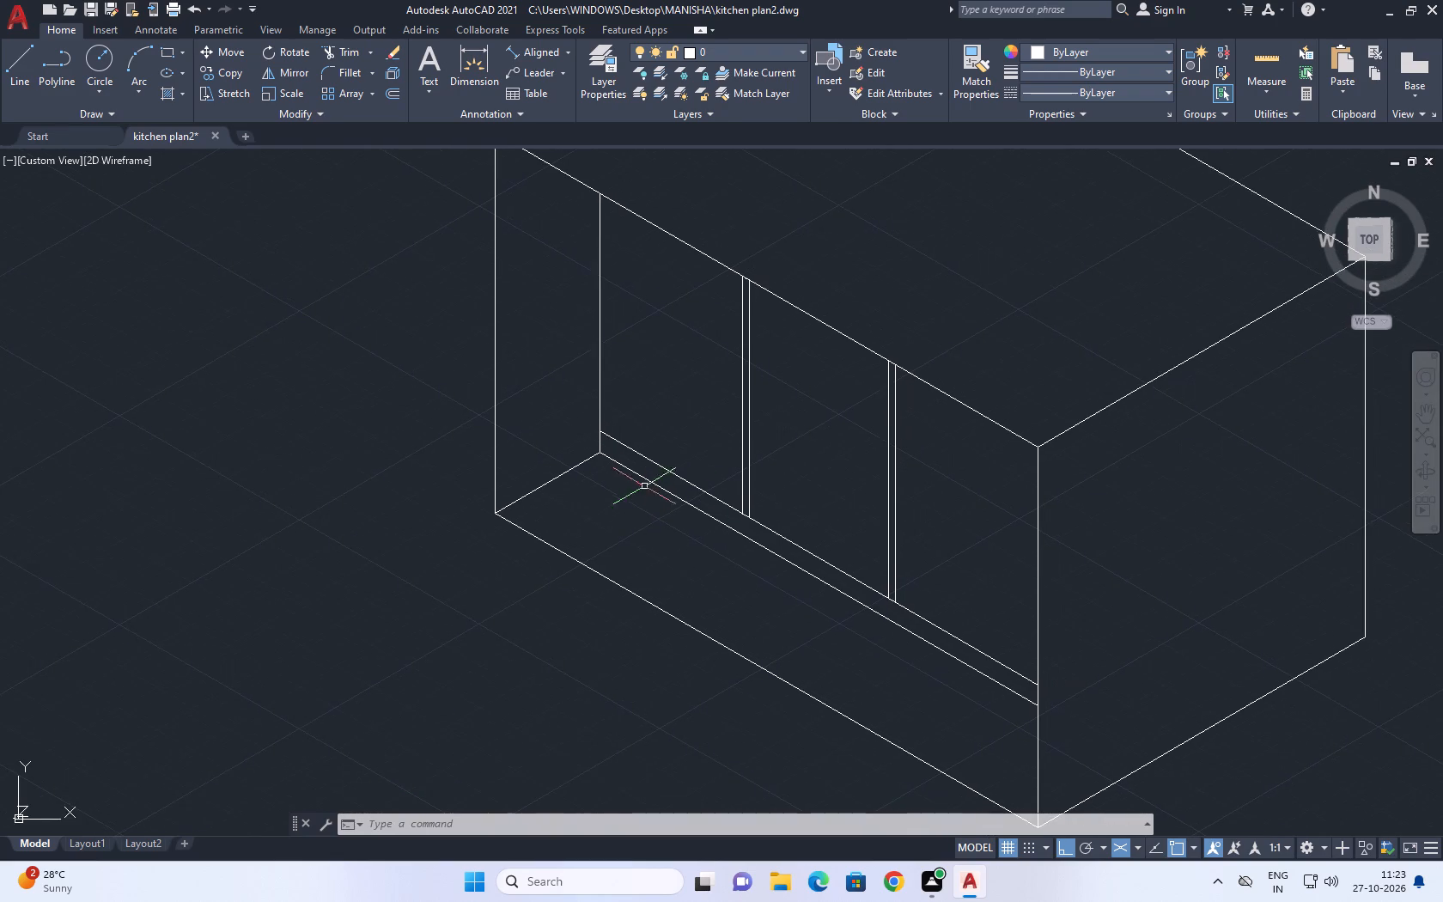
scroll(853, 454, "down", 1)
middle_click_drag(1058, 511, 938, 561)
scroll(935, 565, "down", 3)
middle_click_drag(940, 548, 911, 523)
middle_click_drag(857, 485, 843, 470)
middle_click_drag(842, 469, 840, 460)
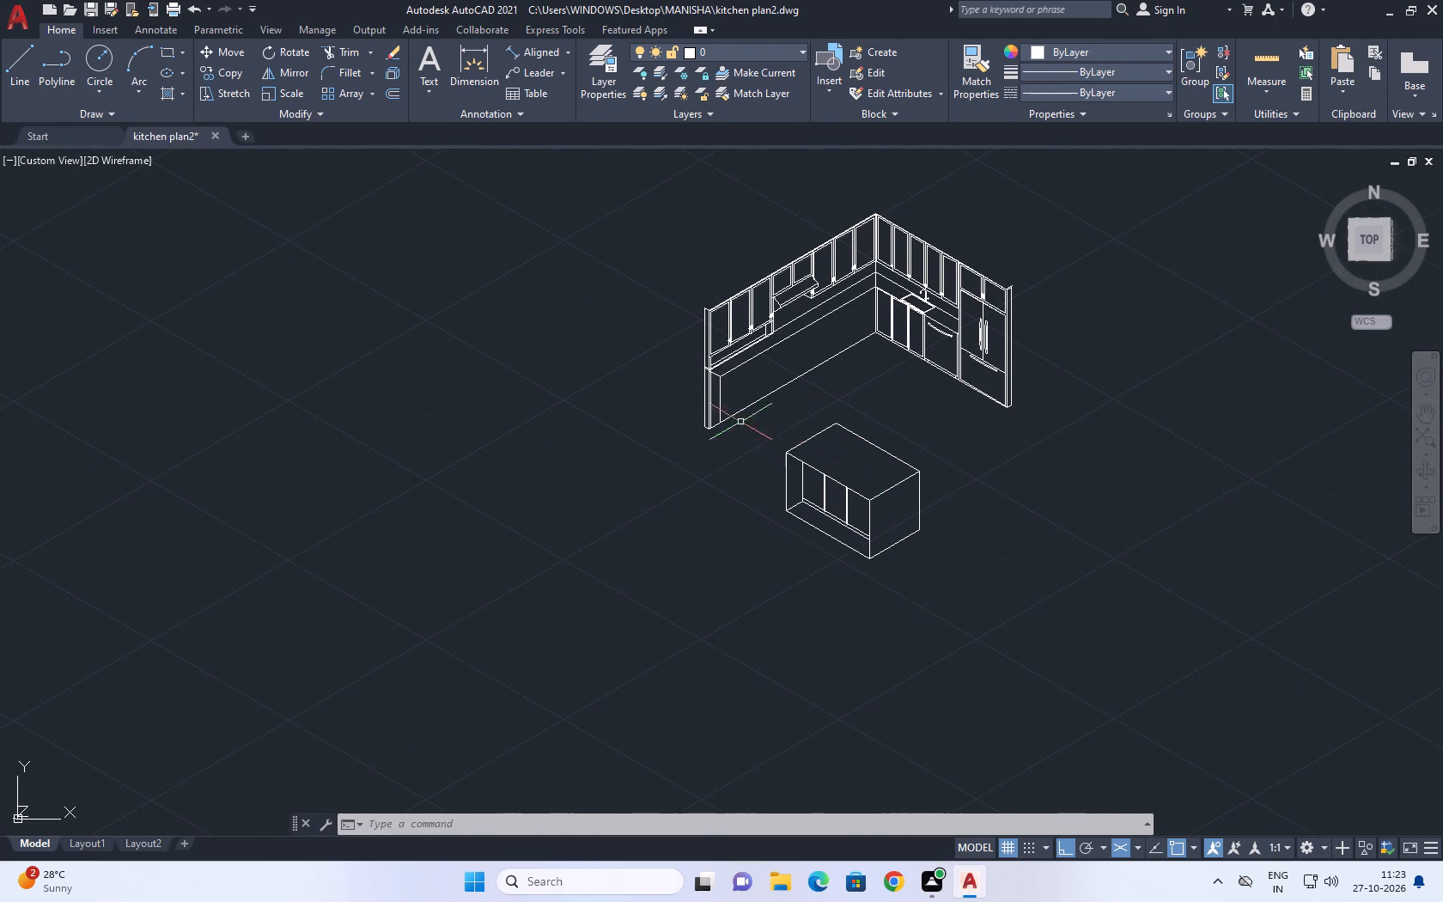
Draw a vertical line from the foot of the third upper cabinet's side, down across the blank base cabinet front, past the floor line.
scroll(679, 403, "up", 3)
left_click(804, 312)
middle_click_drag(800, 346, 761, 402)
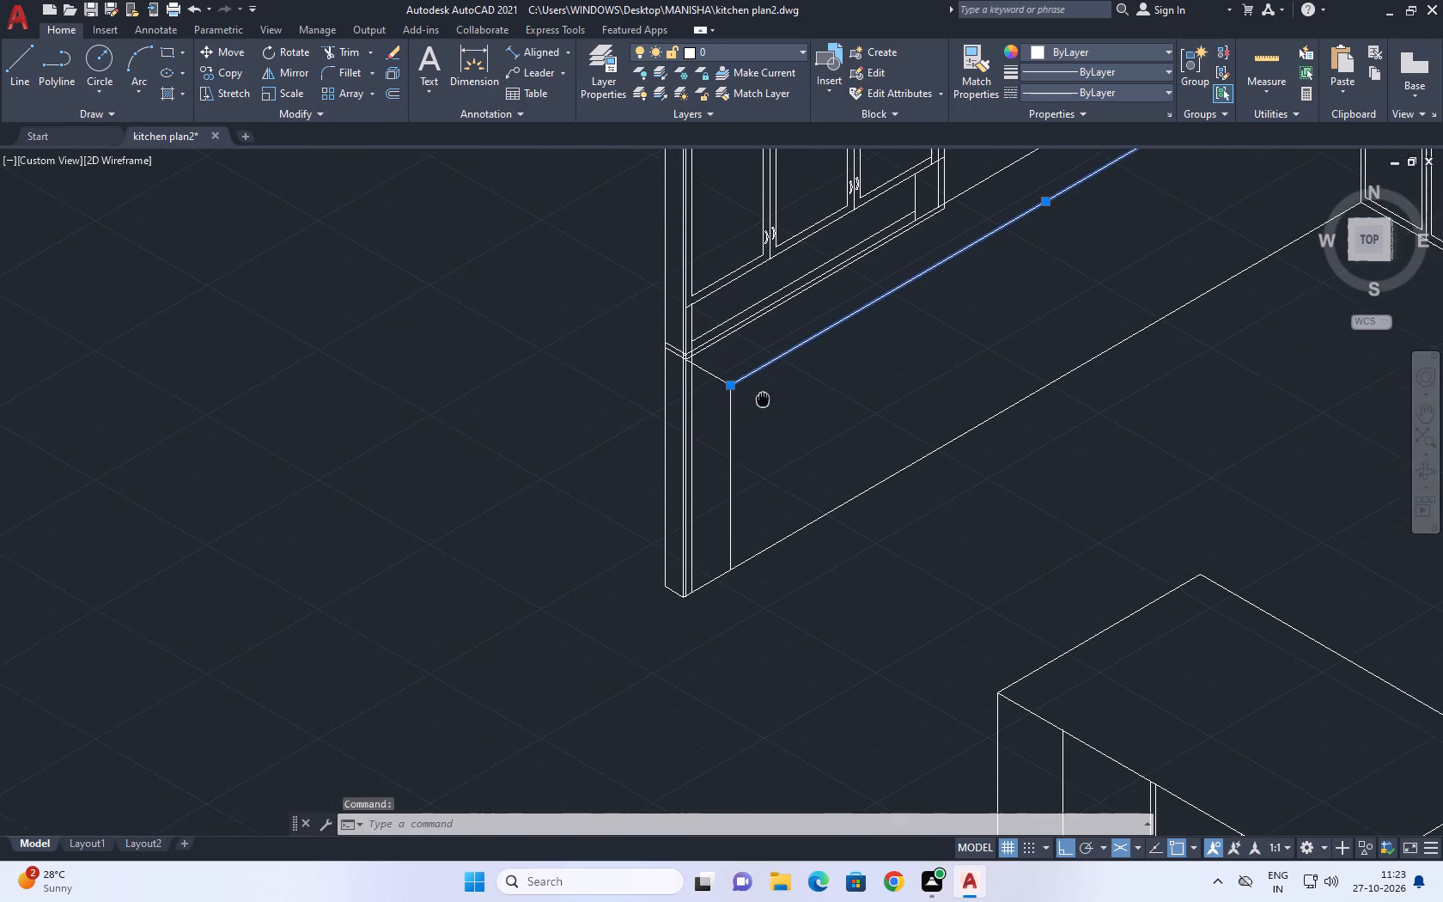
middle_click_drag(761, 402, 761, 403)
scroll(732, 590, "up", 2)
middle_click_drag(722, 497, 721, 580)
scroll(724, 586, "down", 2)
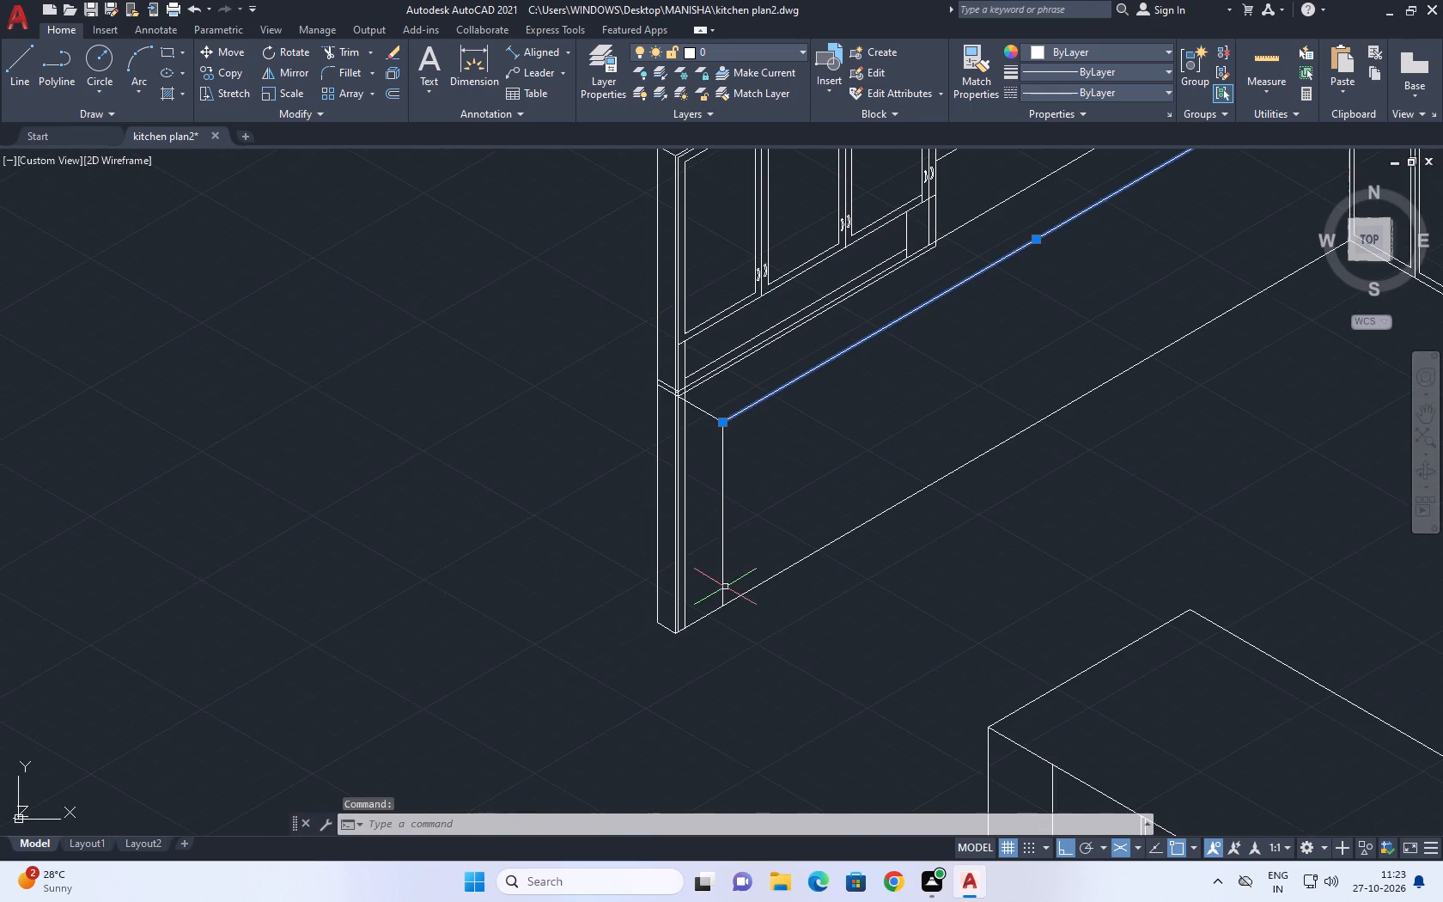
middle_click_drag(769, 587, 691, 630)
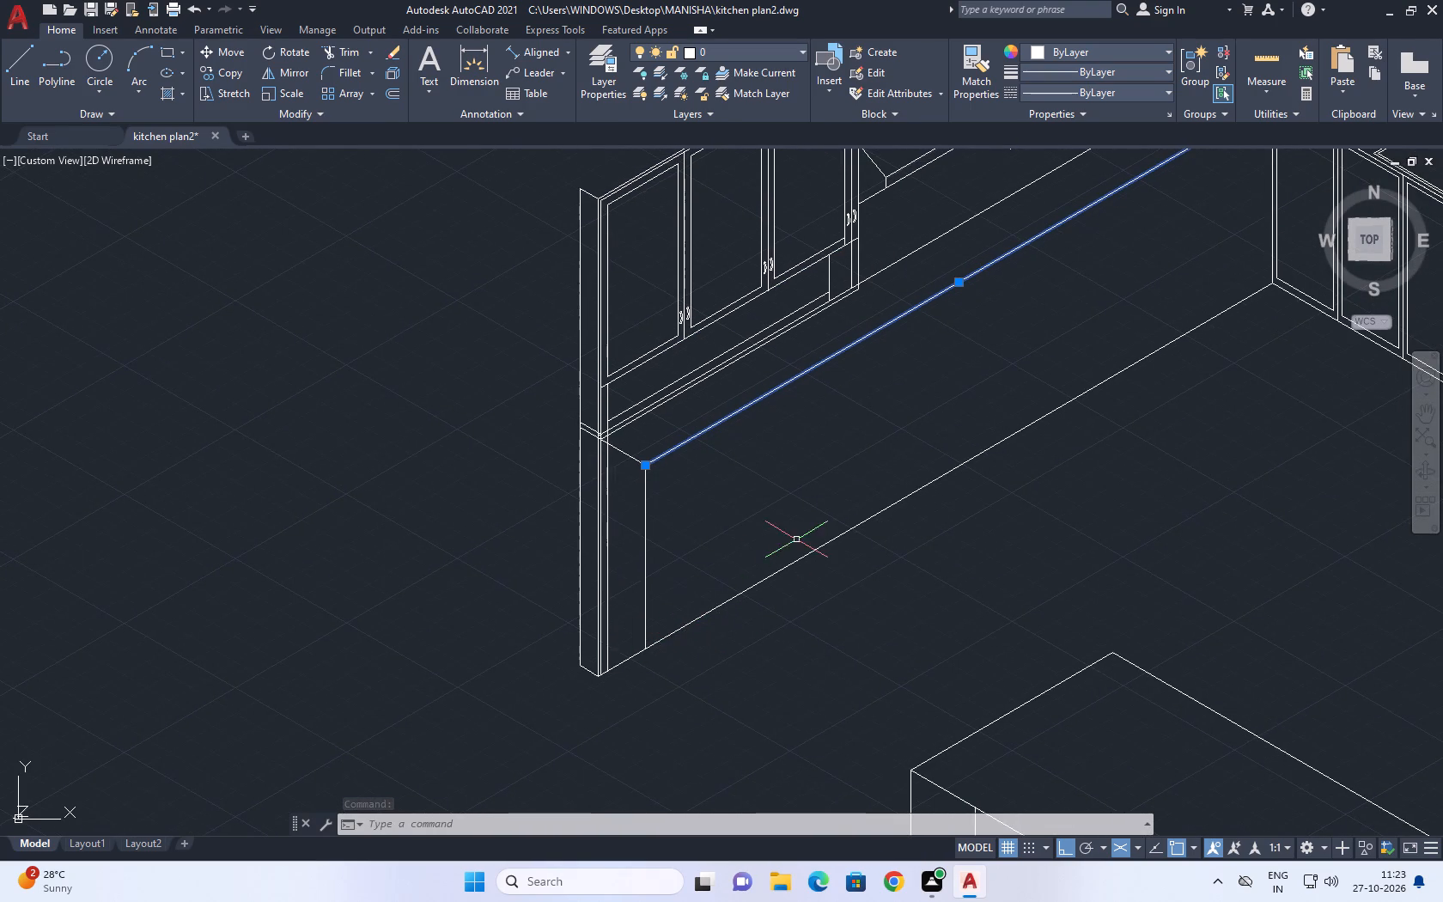
middle_click_drag(785, 541, 655, 582)
key("Escape")
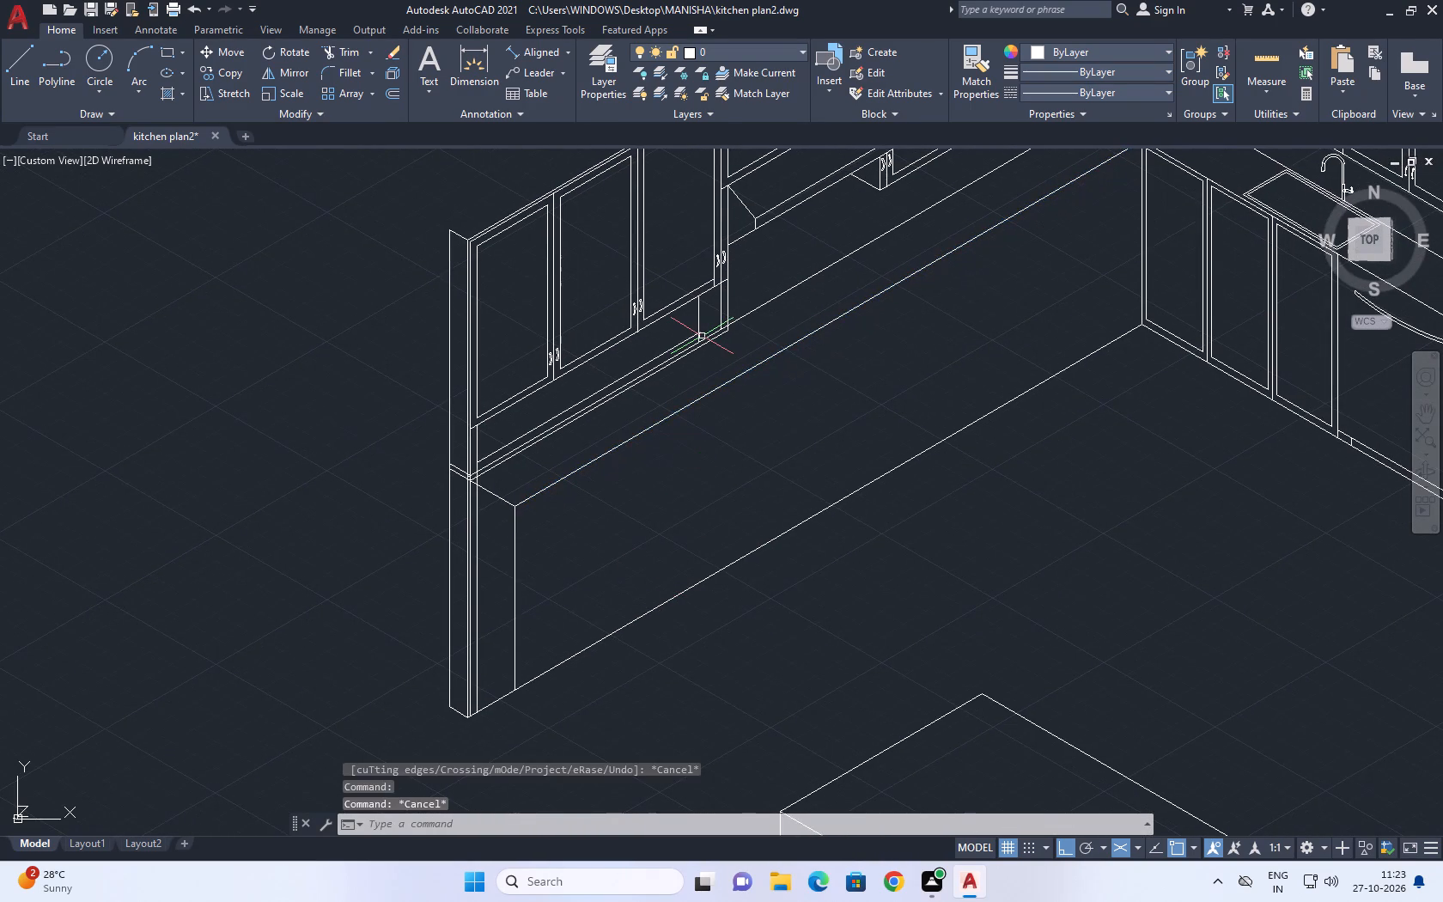
type("l")
key("space")
scroll(743, 336, "up", 2)
left_click_drag(705, 327, 705, 340)
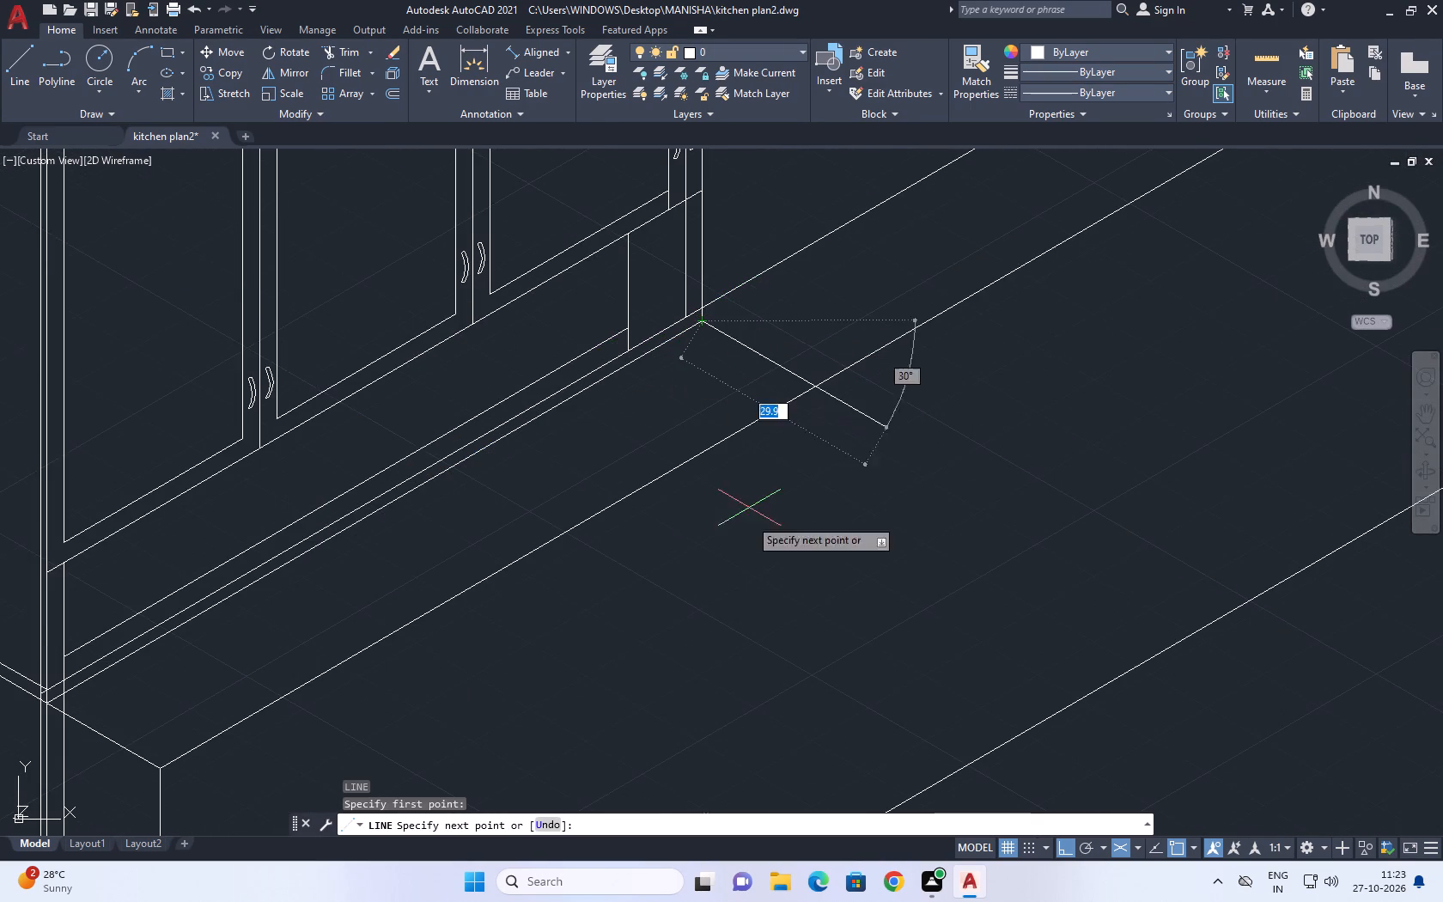
key("F5")
scroll(709, 473, "down", 3)
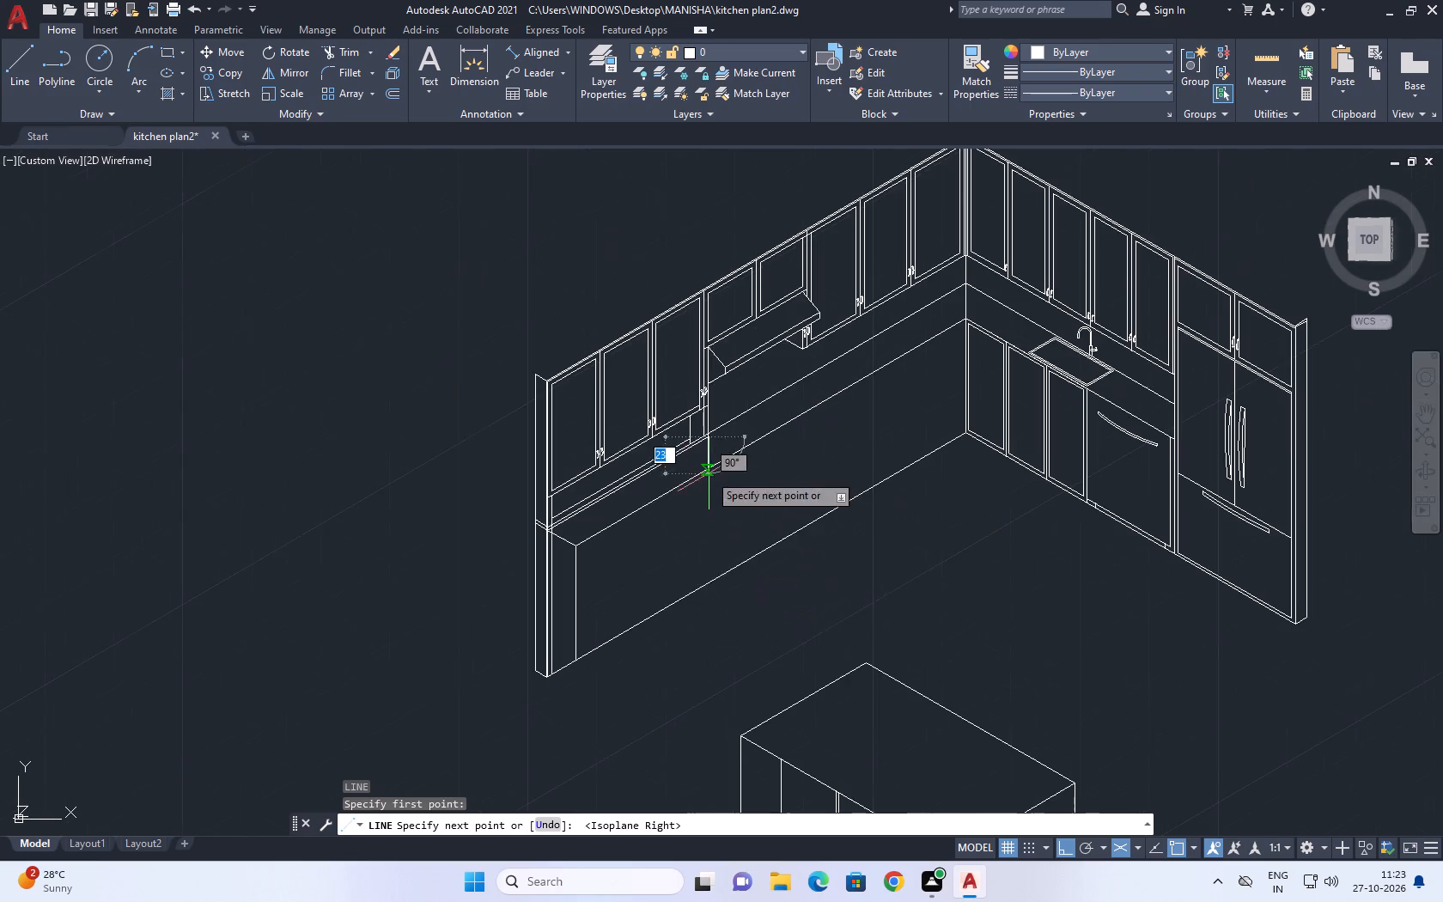
left_click(712, 640)
key("Escape")
Stretch the new vertical's ends so it runs only from the countertop's front edge to the floor line.
scroll(712, 564, "up", 2)
left_click(715, 533)
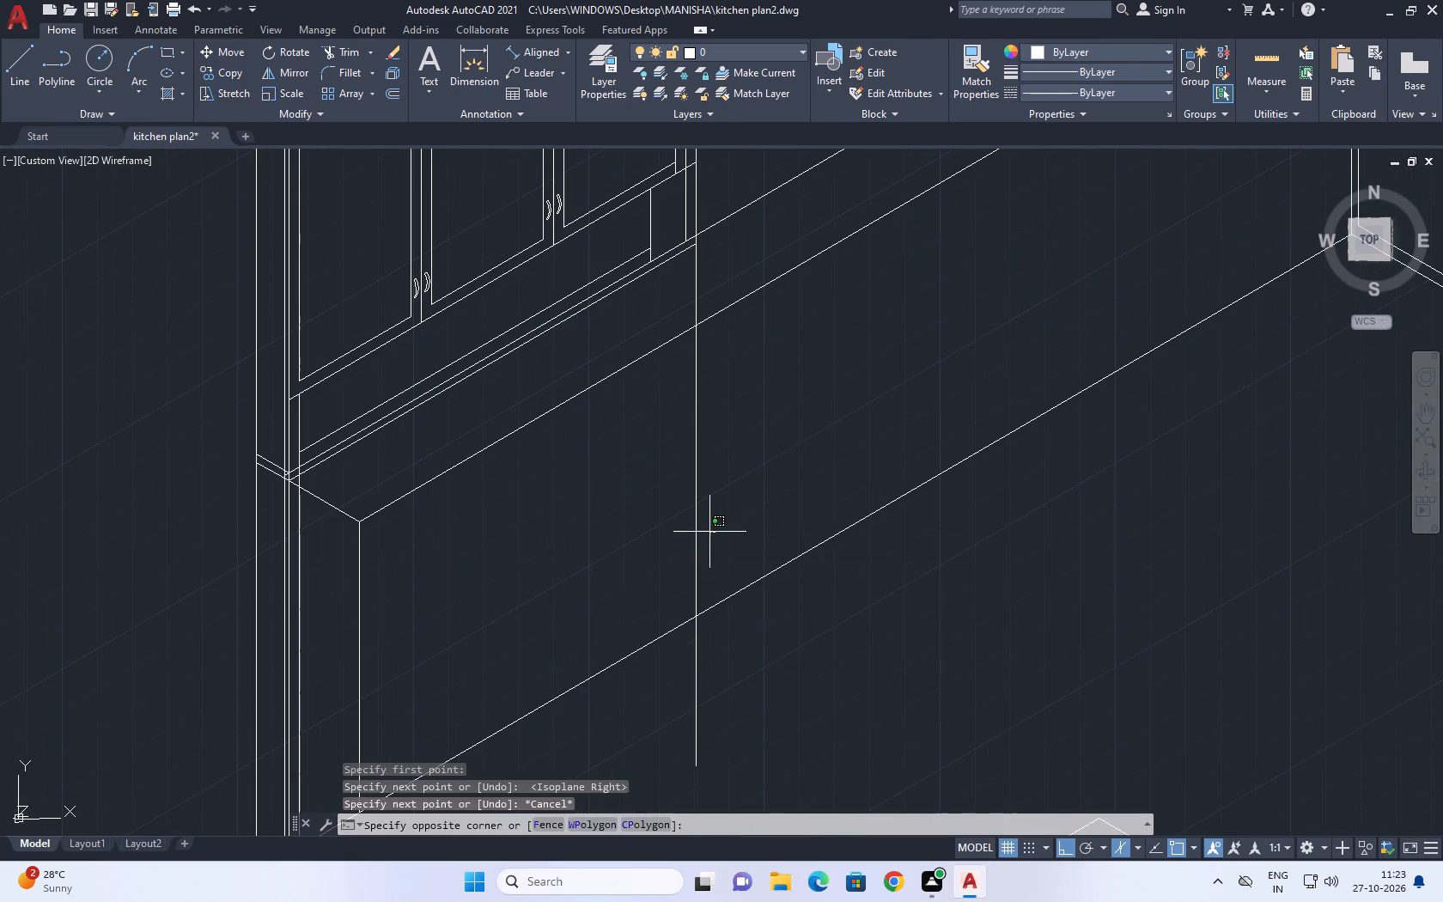
left_click(691, 495)
left_click(697, 242)
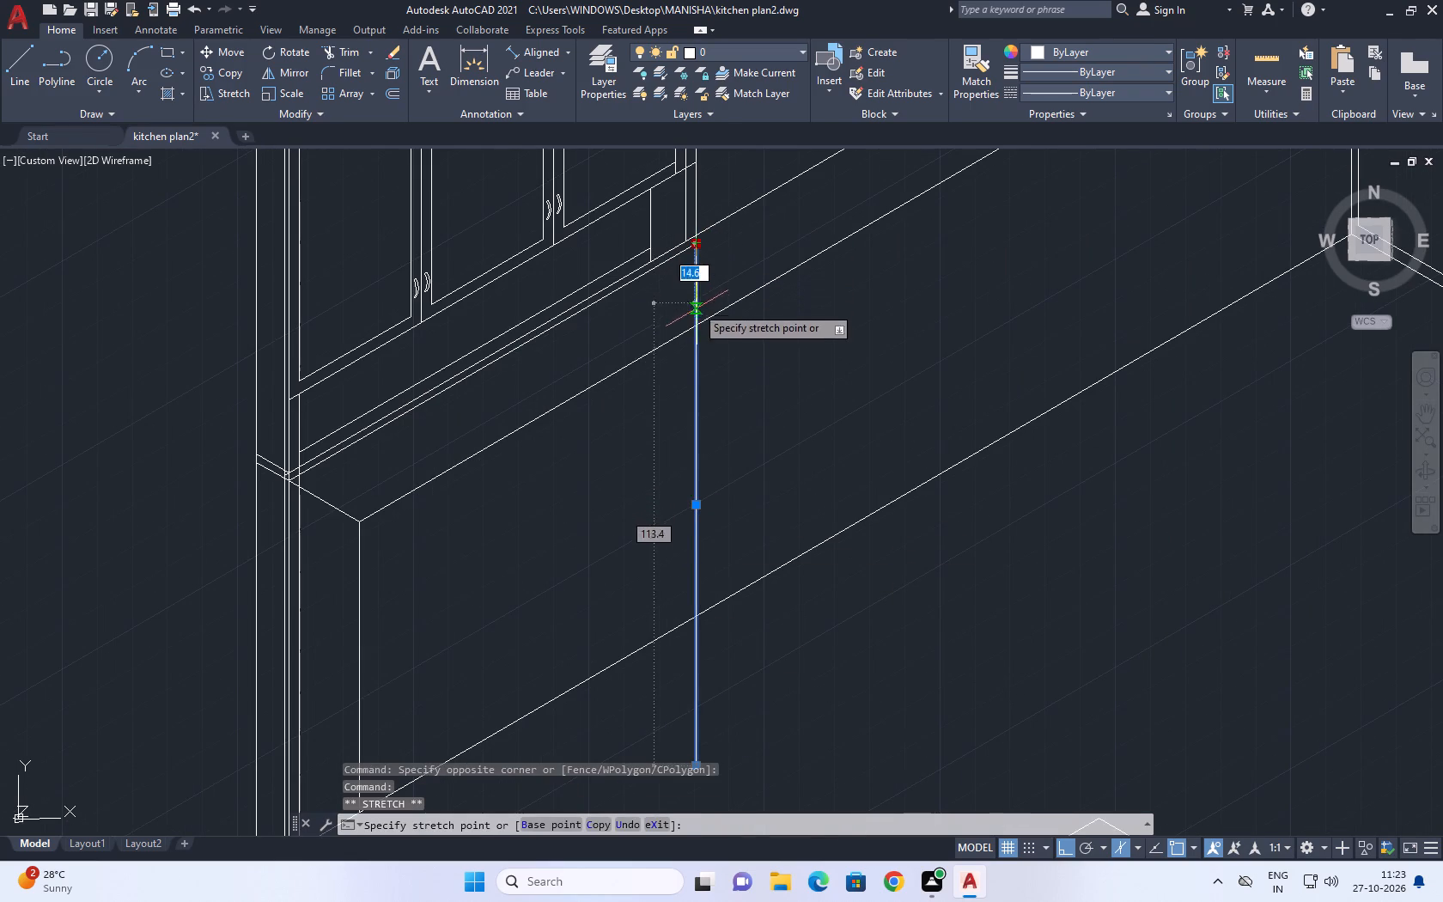
left_click(697, 322)
scroll(785, 476, "down", 1)
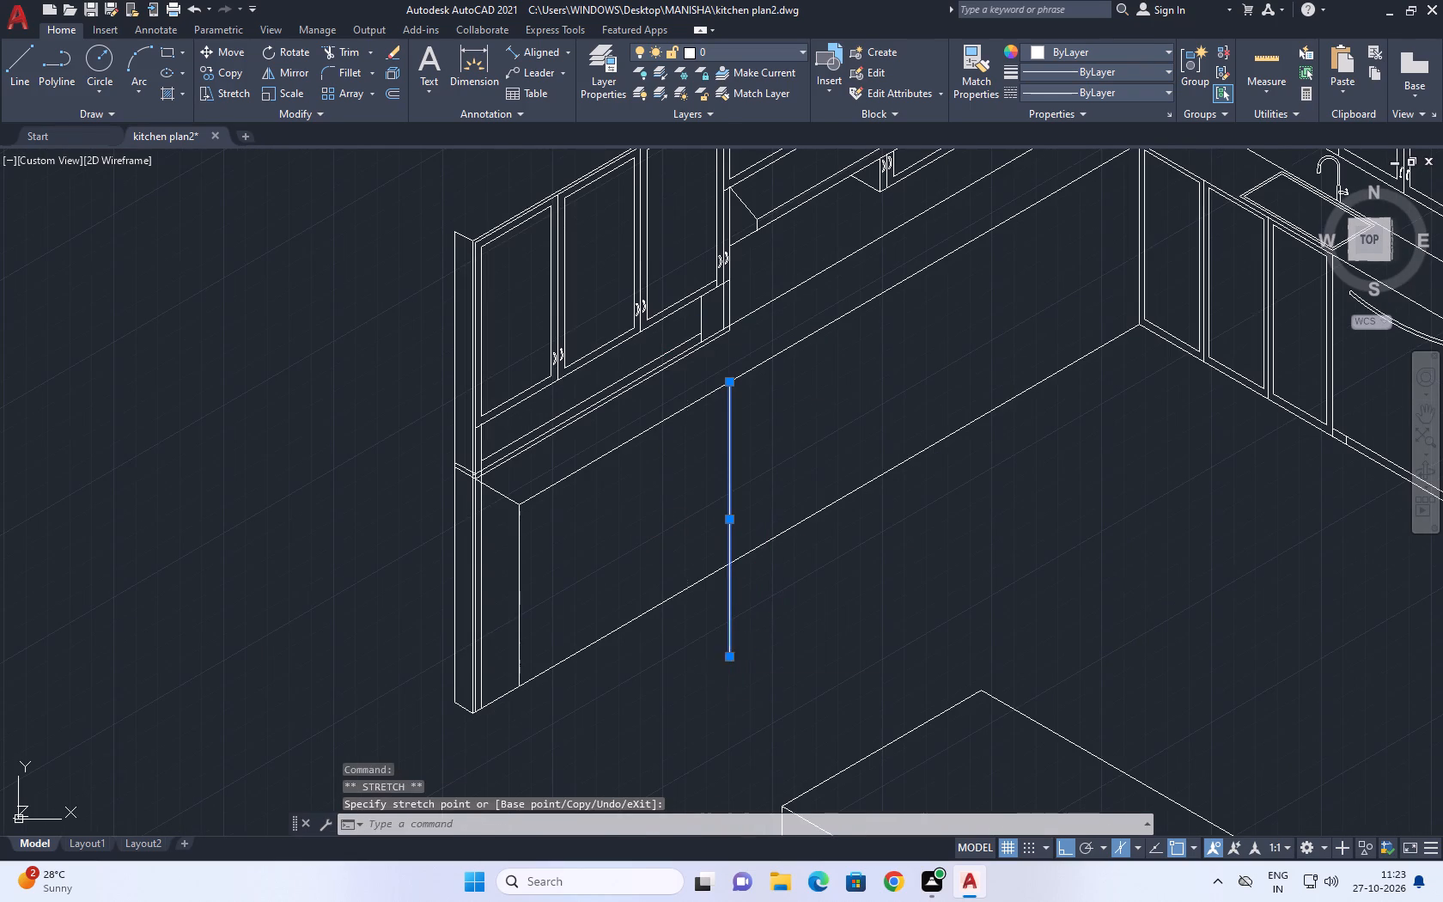
left_click(732, 660)
left_click(727, 565)
key("Escape")
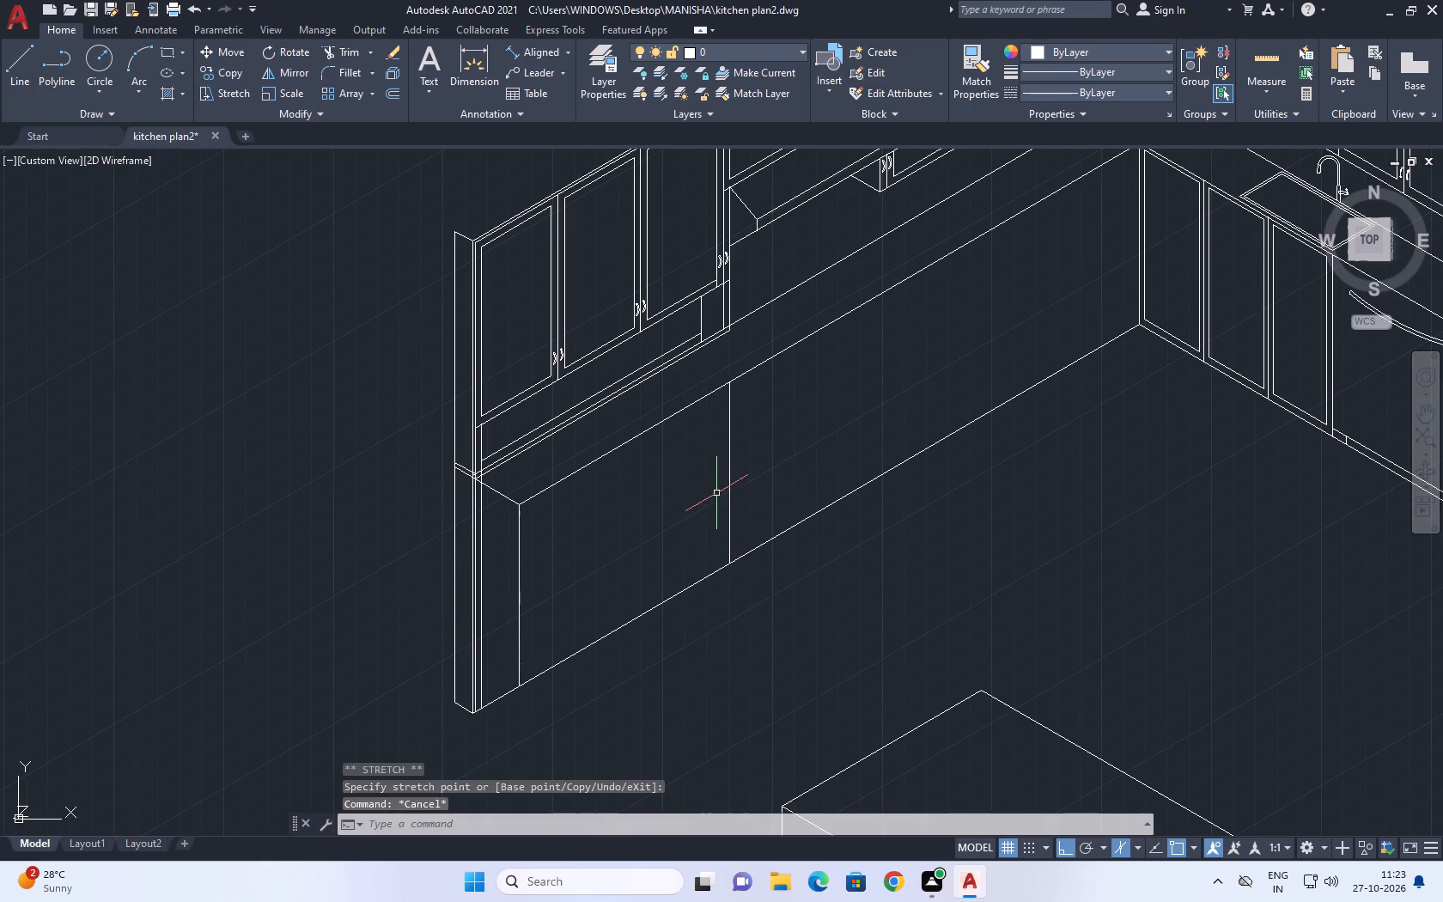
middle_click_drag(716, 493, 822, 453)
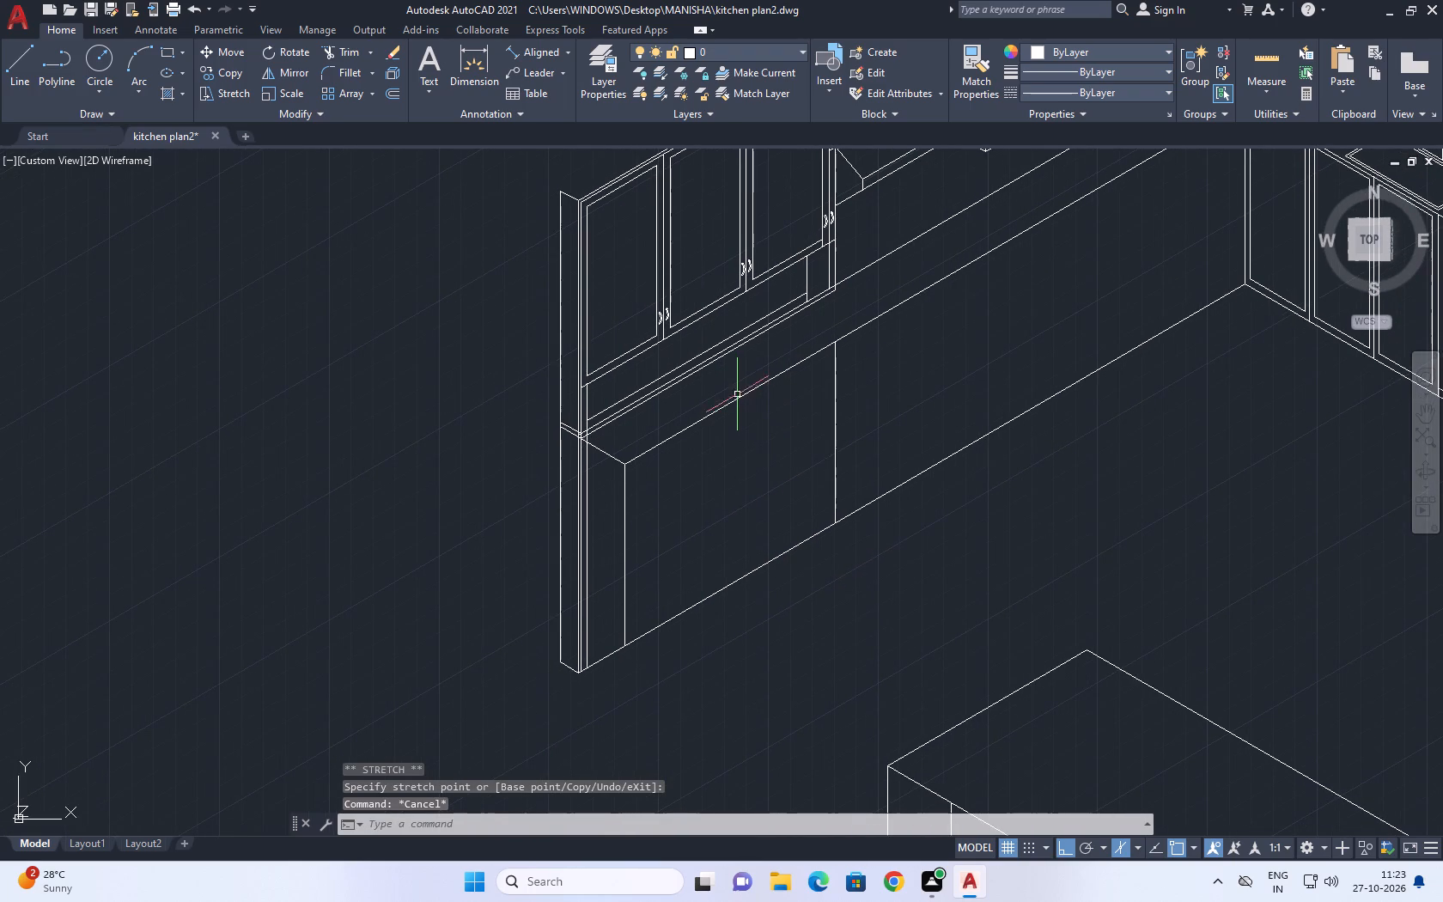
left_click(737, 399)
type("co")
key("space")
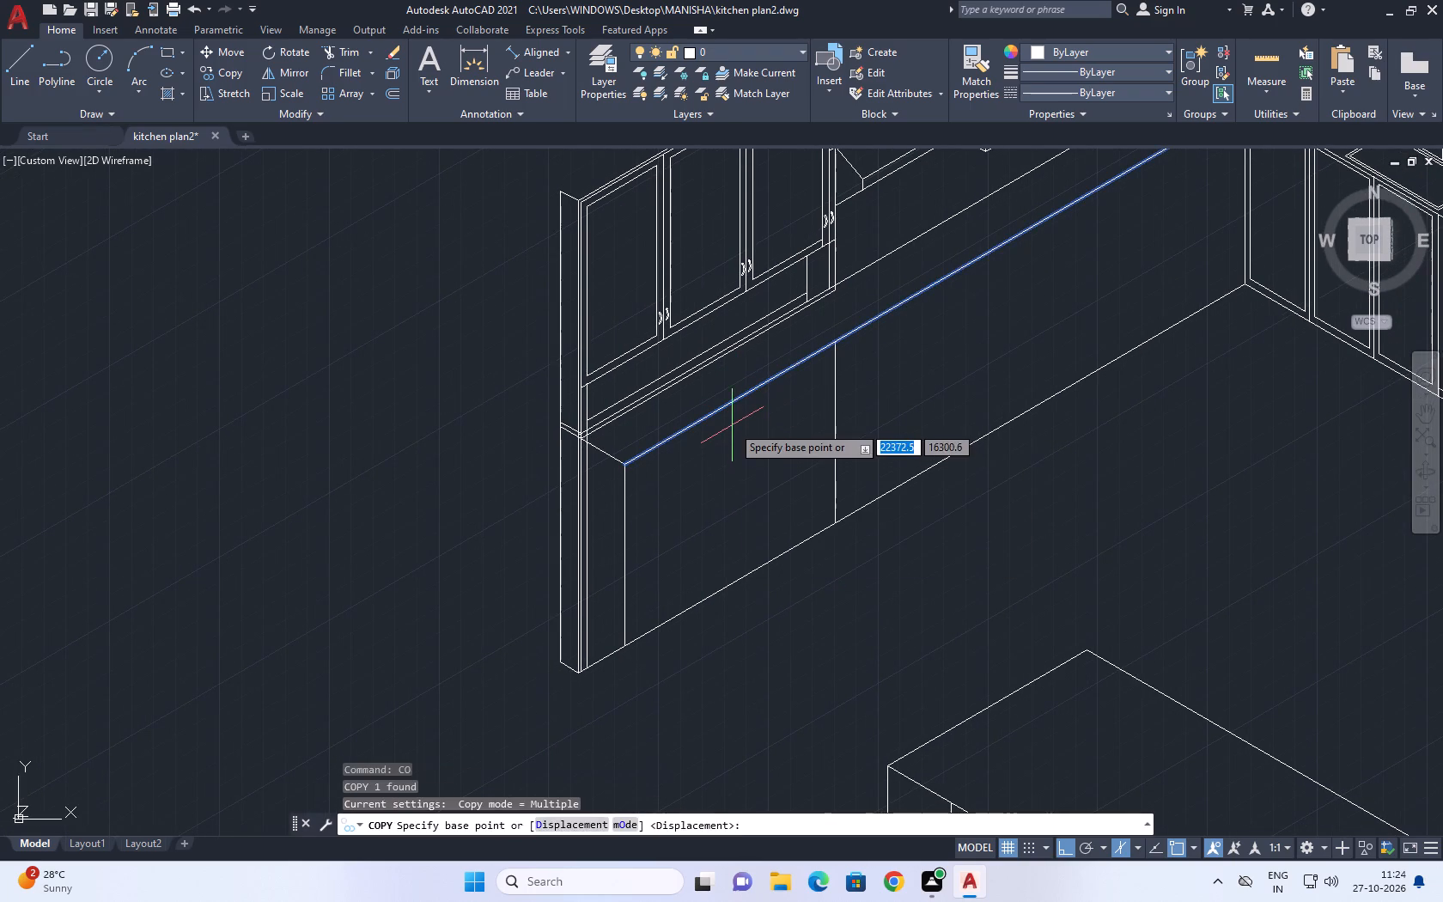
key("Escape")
Divide the new base cabinet vertical into 3 equal segments.
left_click(834, 411)
type("di")
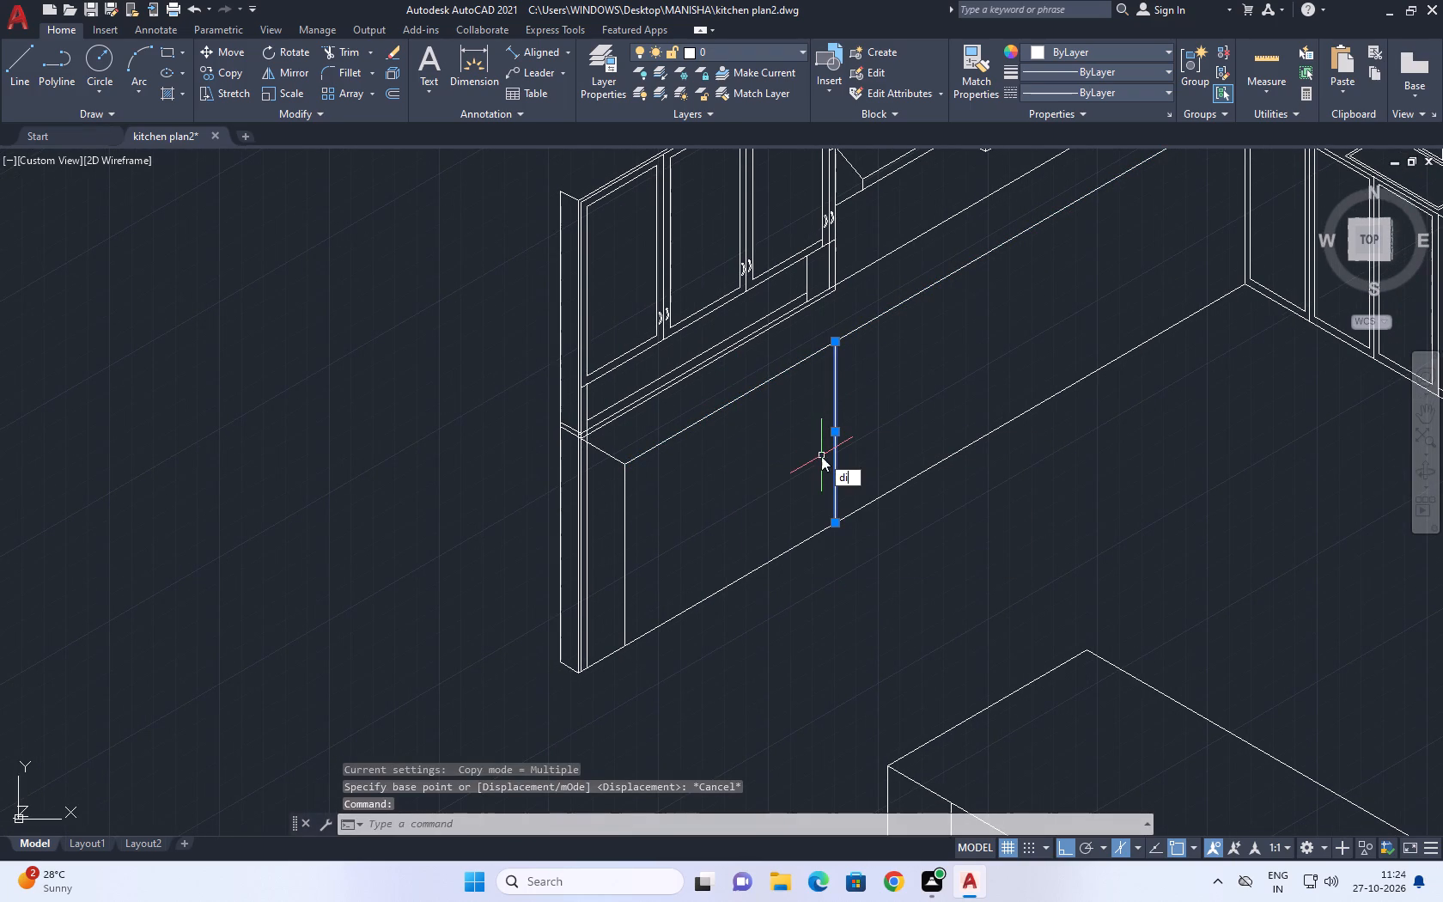
key("v")
key("space")
left_click(835, 454)
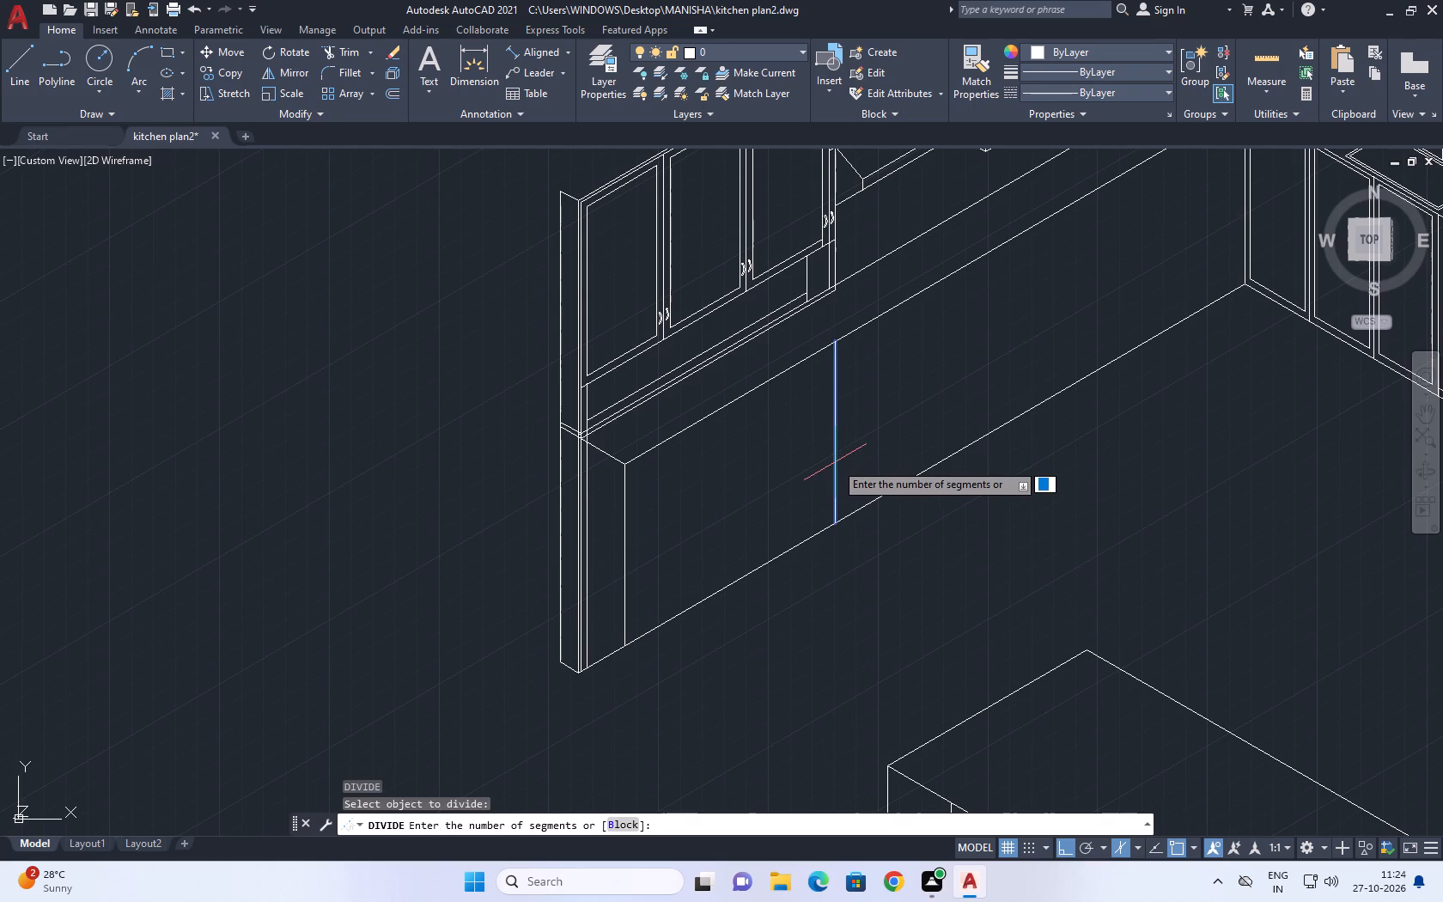
type("3")
key("space")
Draw two lines parallel to the floor line from the vertical's division points, across the base cabinet front and past its outer end.
type("l")
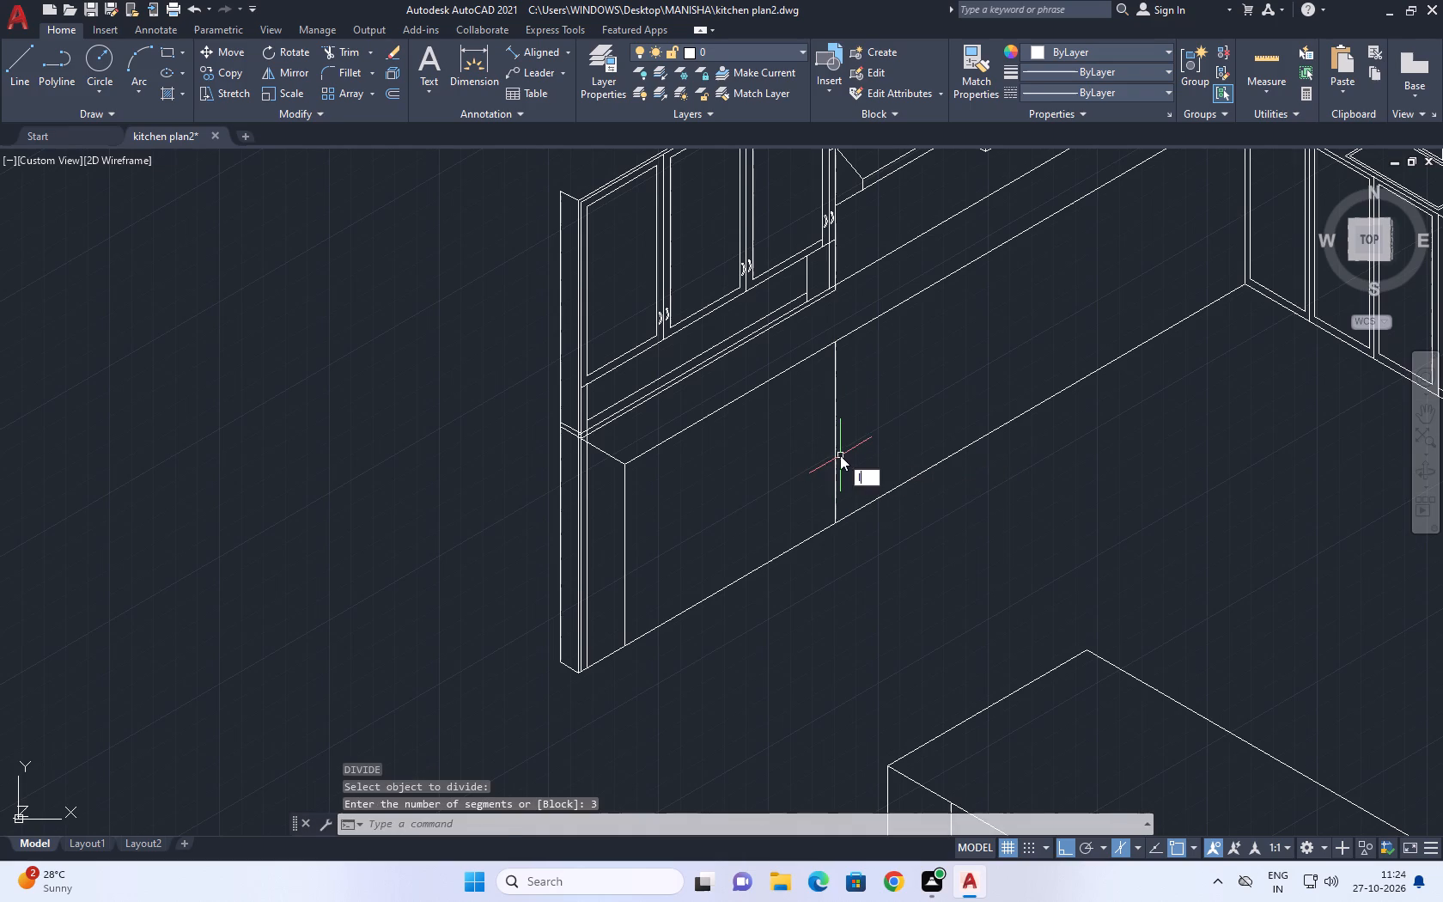
key("space")
left_click(835, 405)
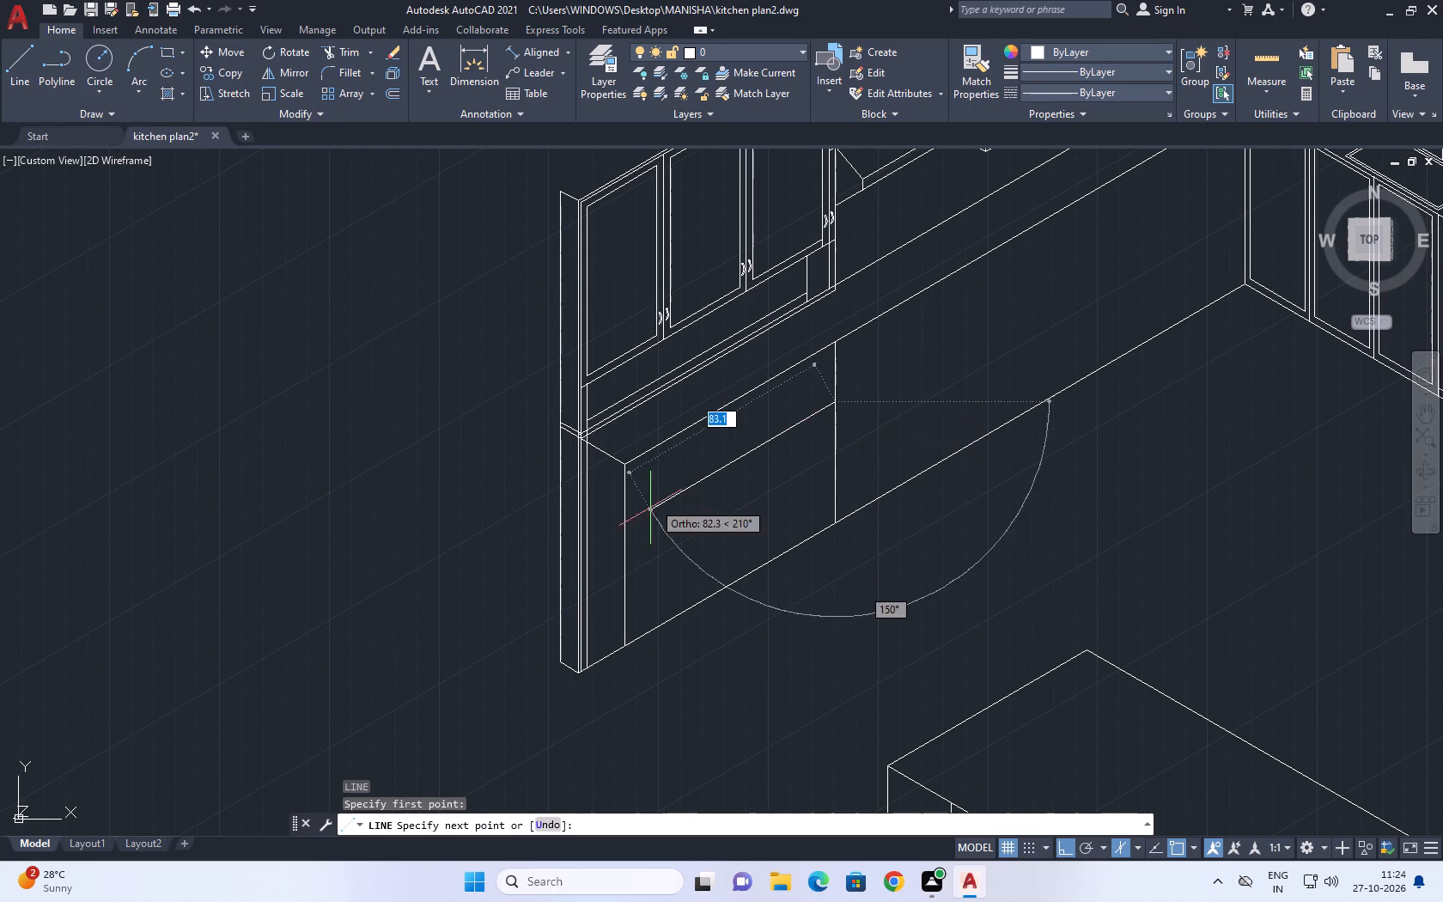
left_click(472, 632)
key("Escape")
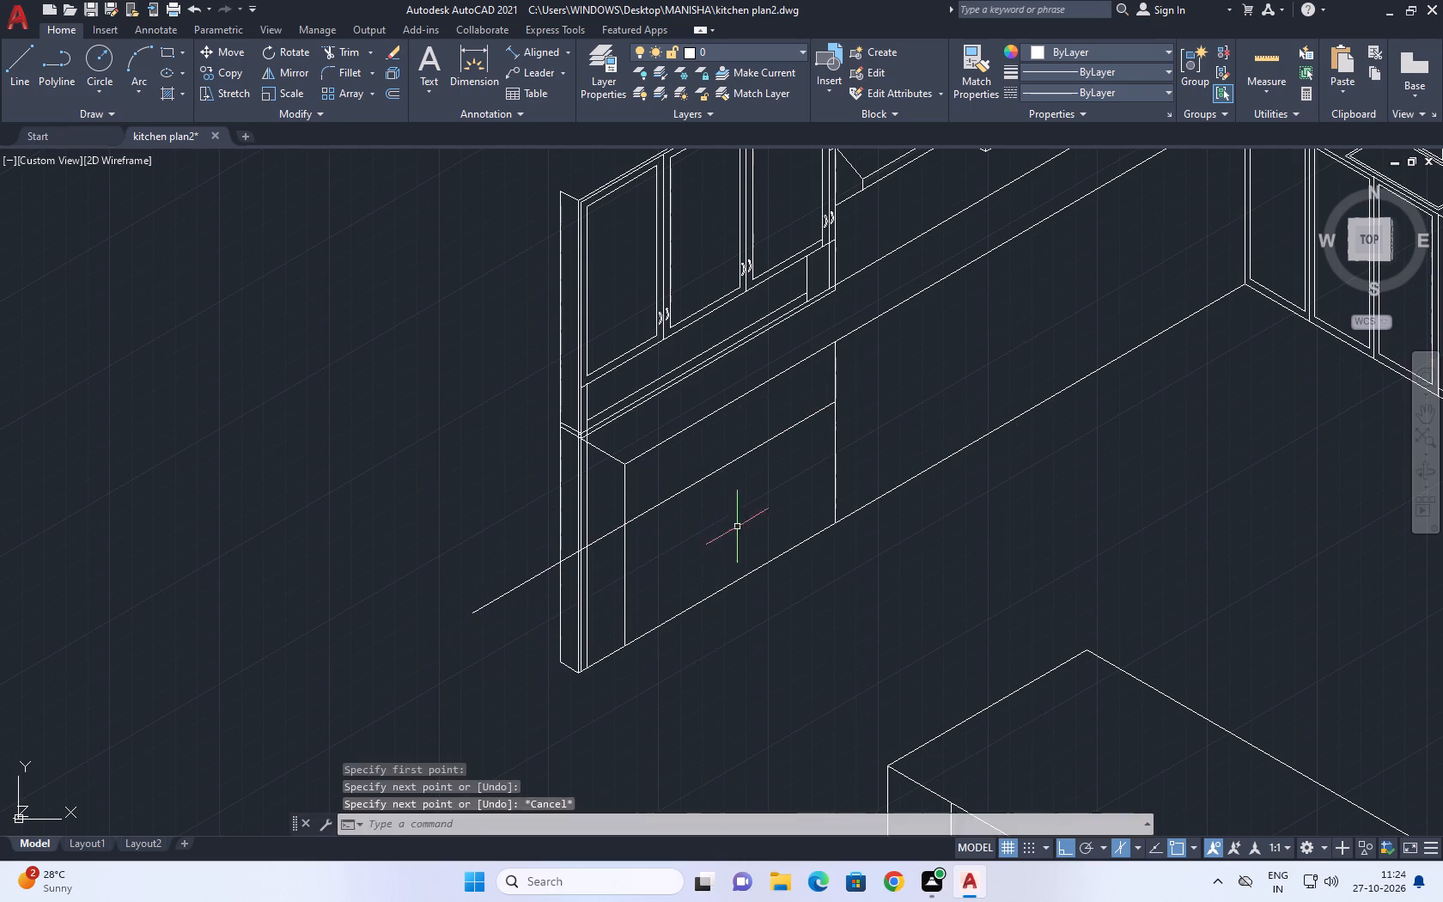
key("space")
left_click(831, 466)
left_click(489, 674)
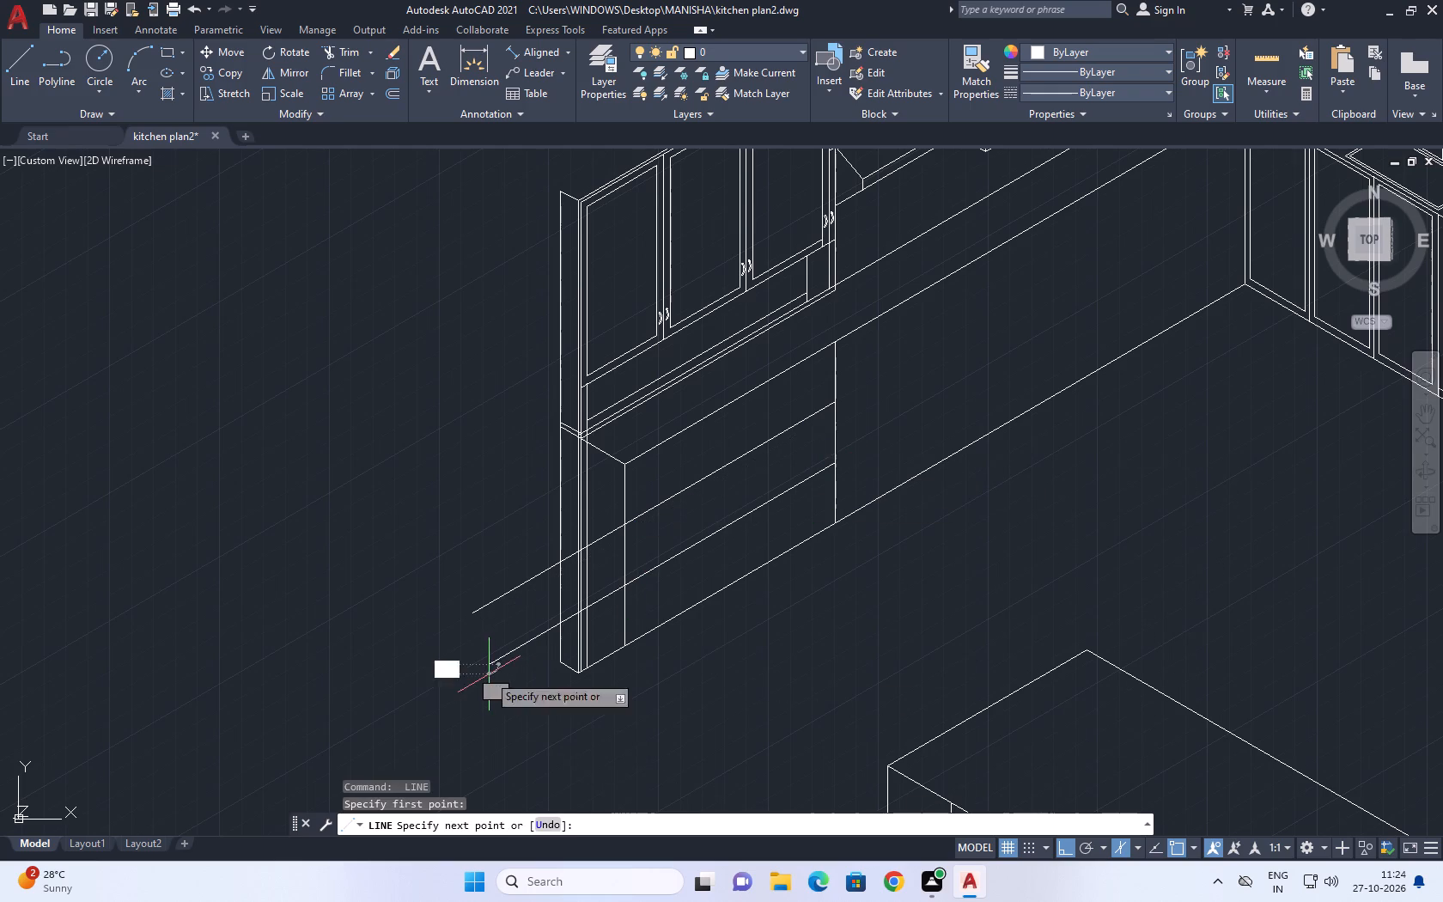
key("Escape")
Trim the two drawer lines at the base cabinet's front corner edge and erase their leftover pieces beyond it.
middle_click_drag(697, 515, 848, 485)
type("tr")
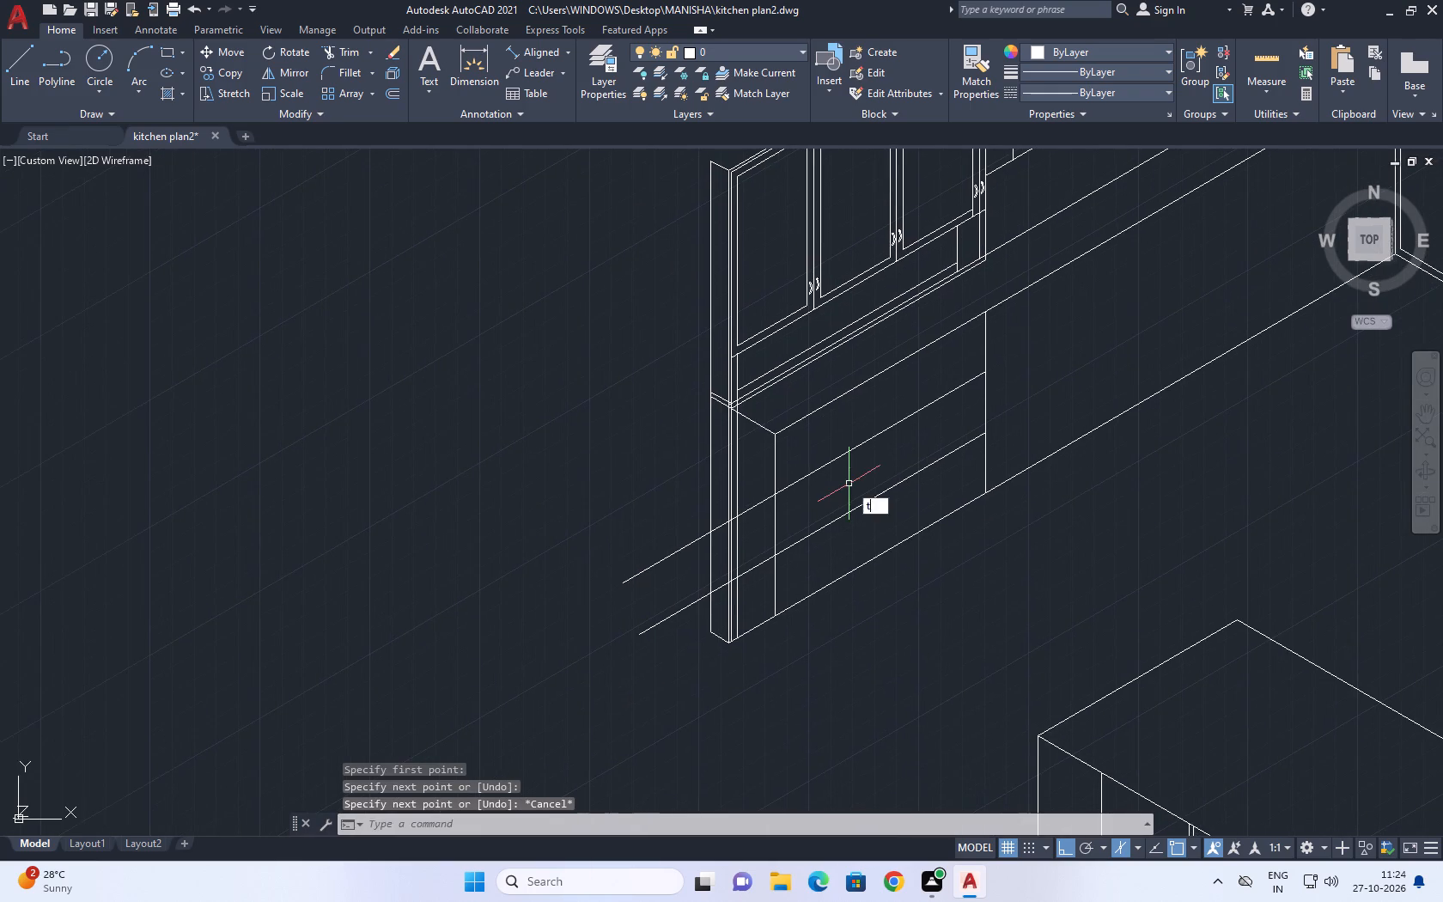
key("space")
scroll(762, 520, "up", 2)
left_click_drag(752, 426, 752, 454)
left_click_drag(732, 718, 741, 704)
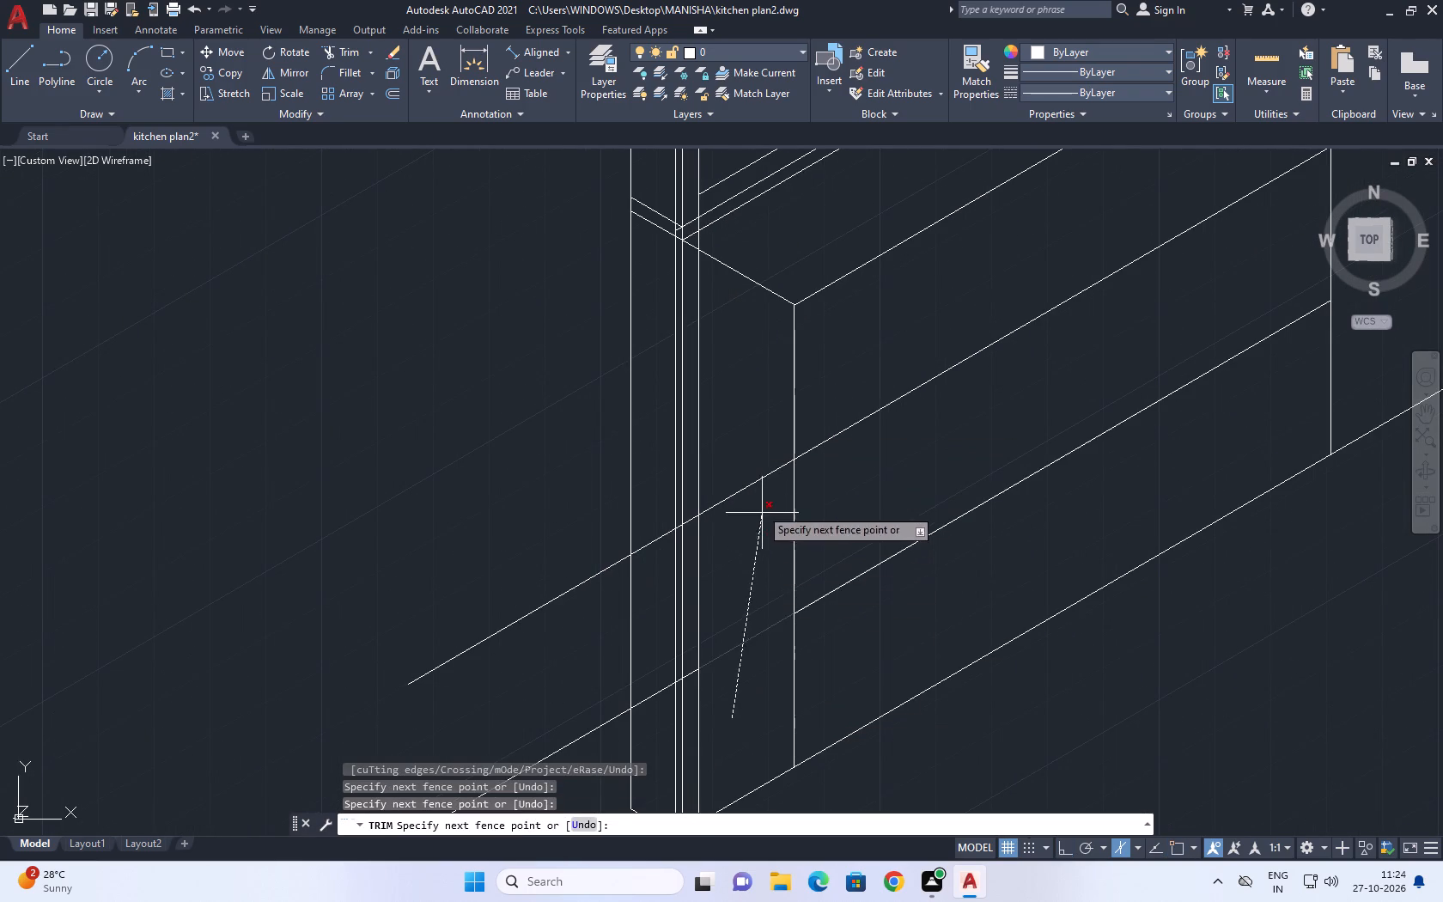
left_click(752, 464)
key("Escape")
scroll(749, 461, "down", 3)
scroll(706, 533, "up", 2)
left_click_drag(689, 597, 683, 584)
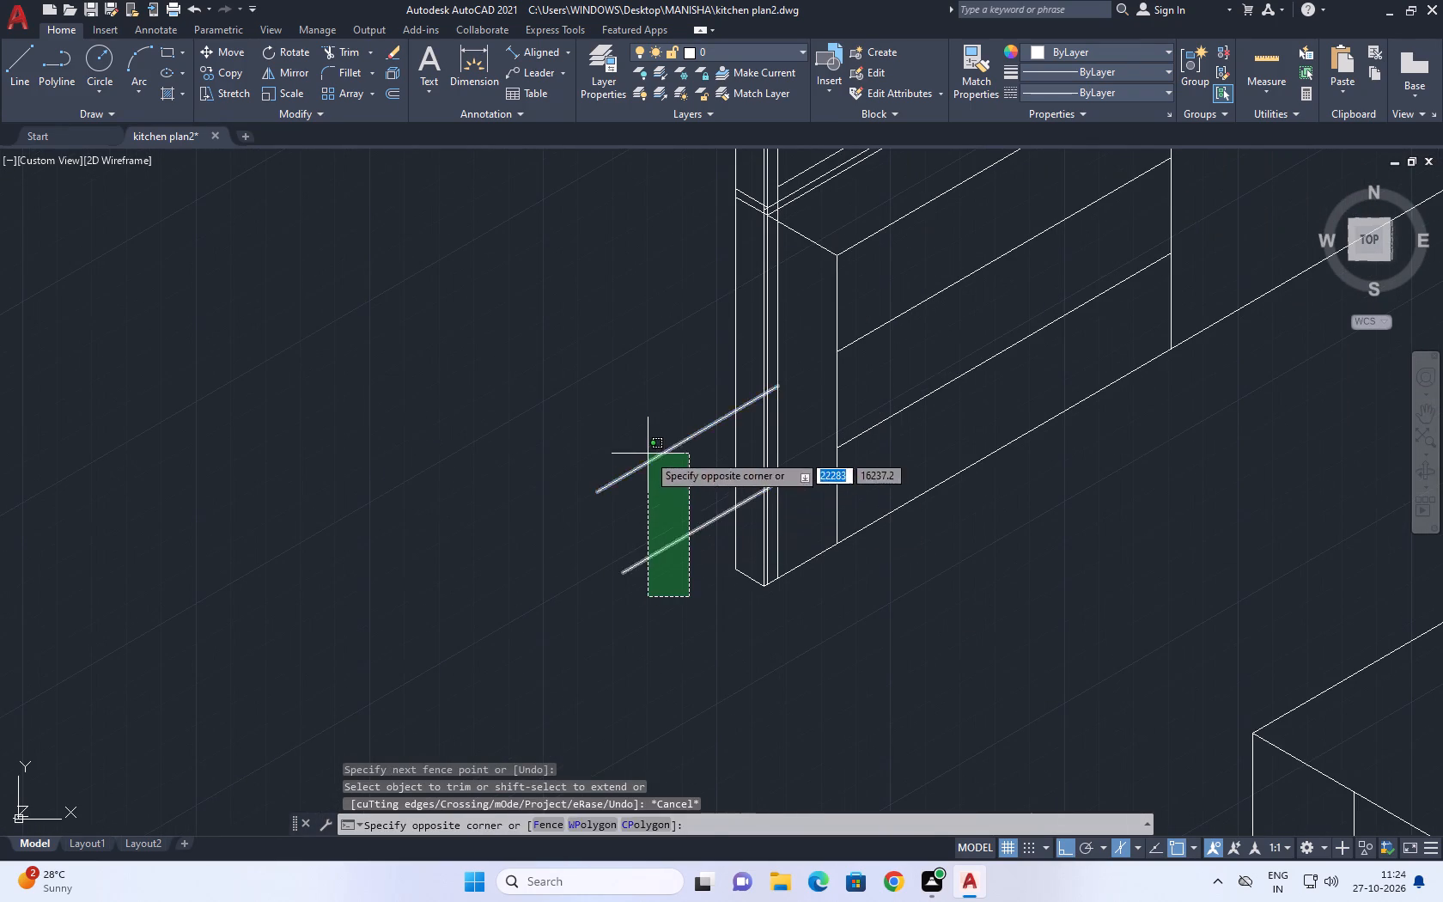
left_click(648, 454)
key("Delete")
Copy the countertop's front edge 1 unit straight down onto the base cabinet front.
middle_click_drag(863, 459, 646, 659)
left_click(739, 401)
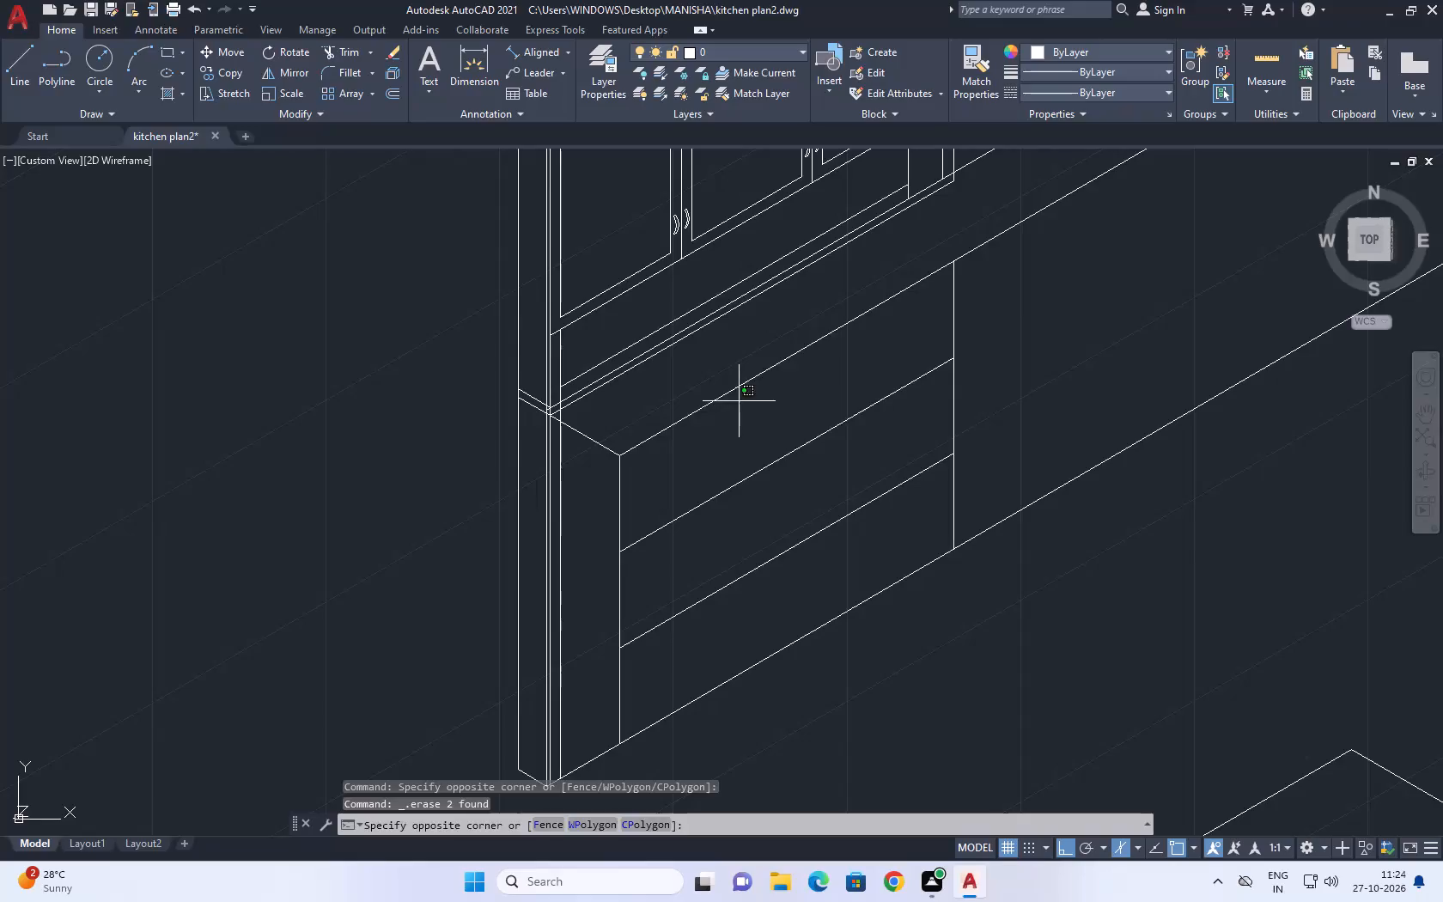
left_click(734, 383)
type("co")
key("space")
left_click_drag(734, 383, 735, 399)
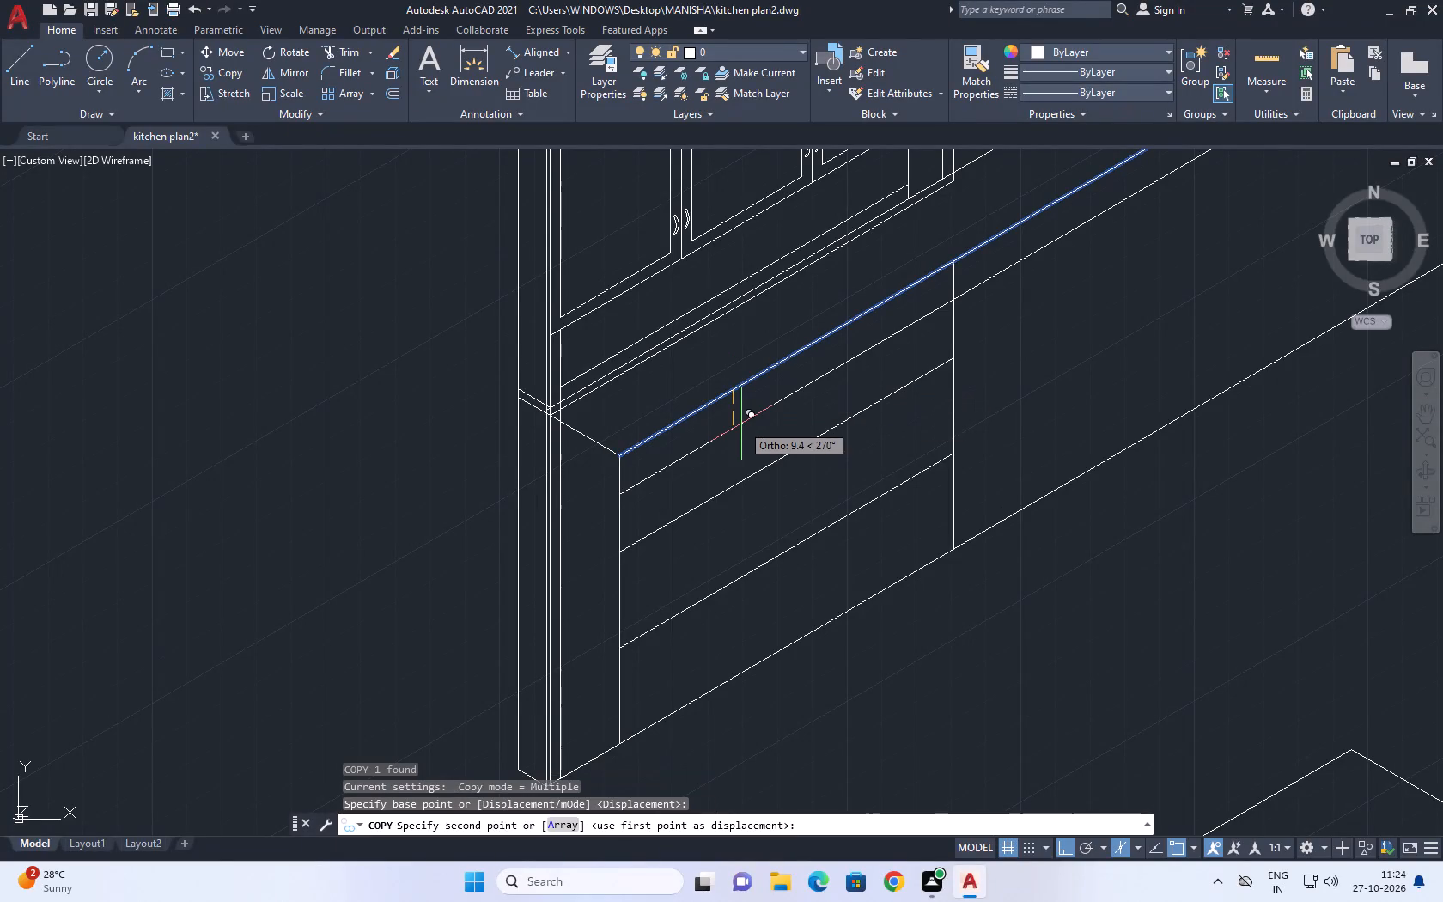
key("1")
key("space")
key("Escape")
Copy the vertical divider at the inner end of the drawer unit 1 unit inward, toward the drawers.
left_click(949, 400)
left_click(958, 390)
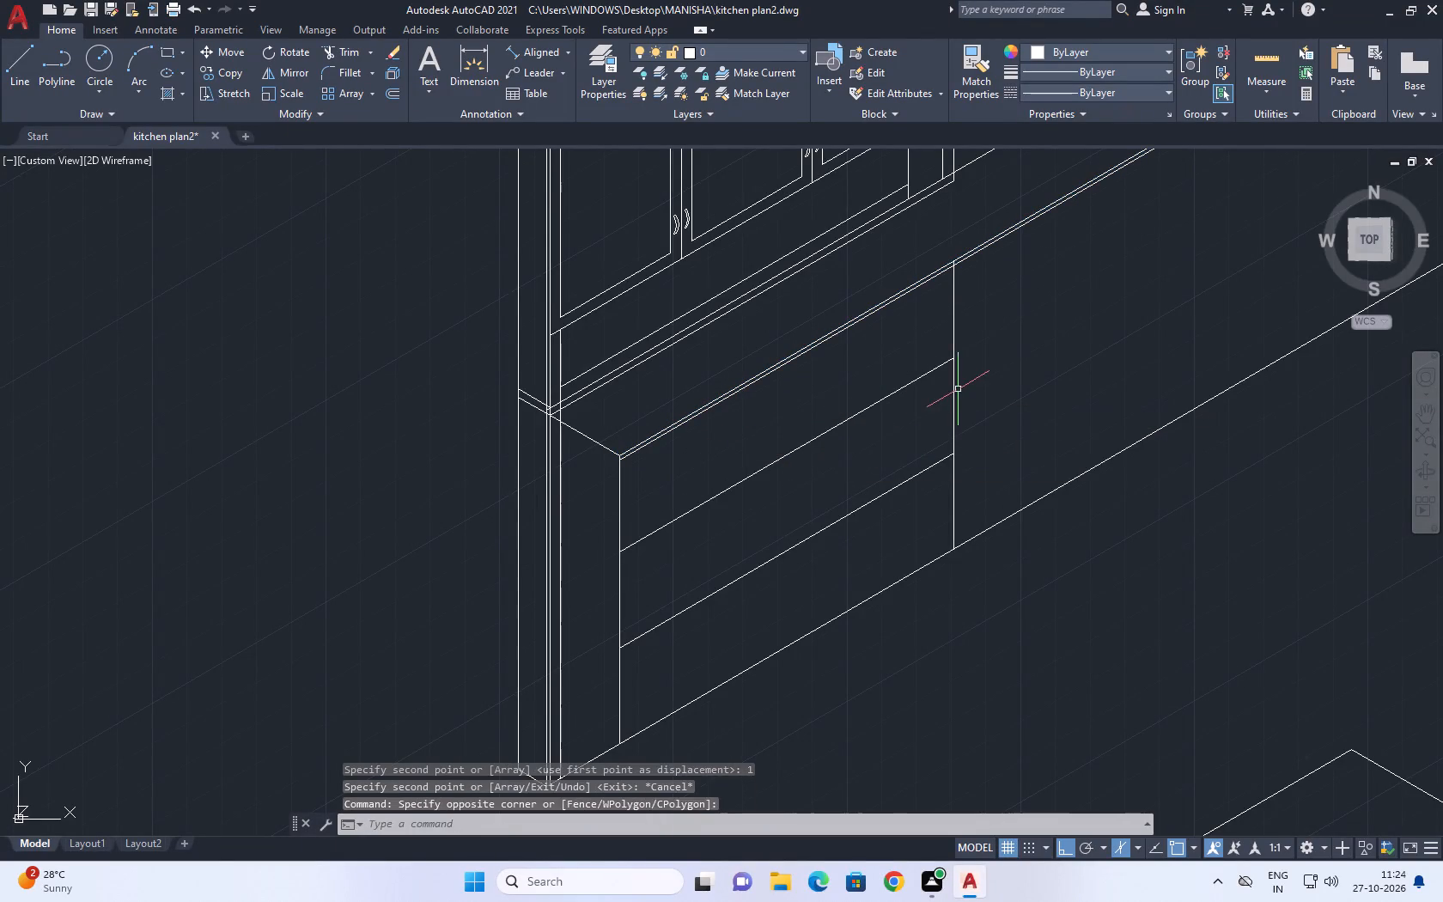
left_click(955, 393)
type("co")
key("space")
left_click(944, 412)
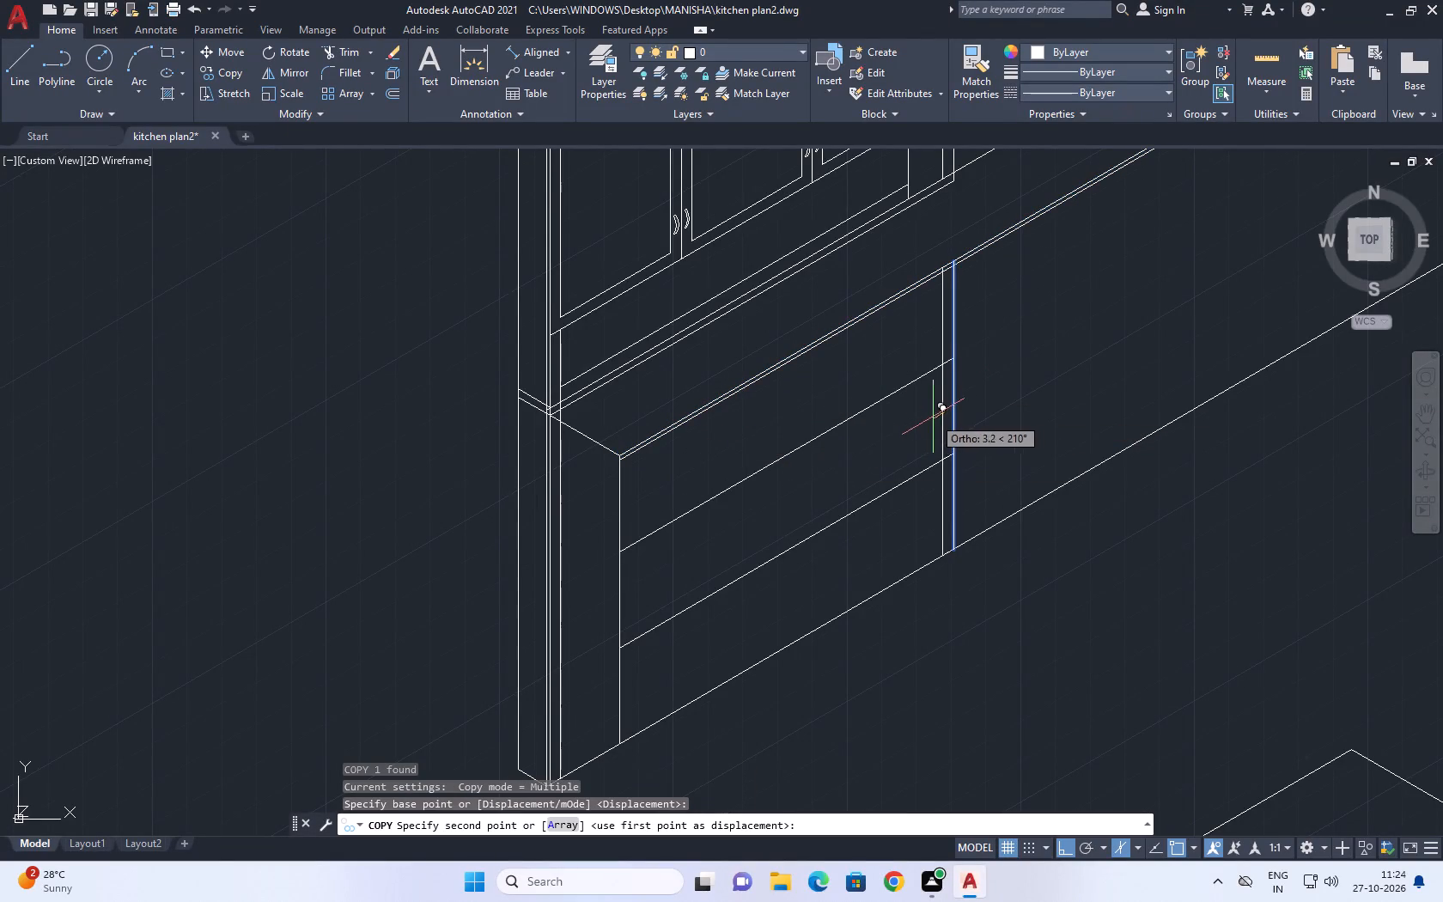
type("1")
key("space")
key("Escape")
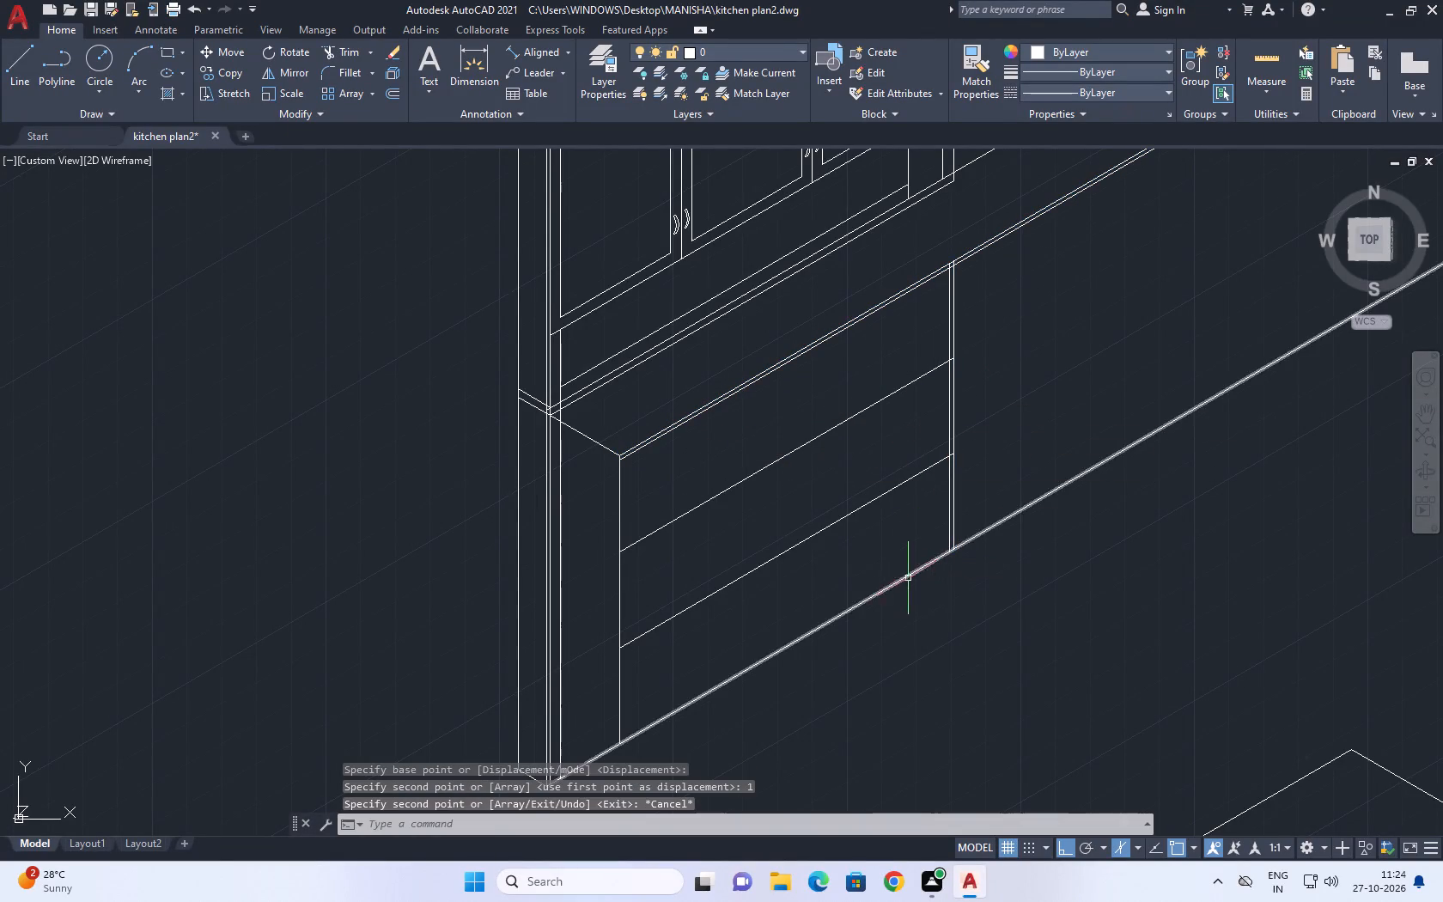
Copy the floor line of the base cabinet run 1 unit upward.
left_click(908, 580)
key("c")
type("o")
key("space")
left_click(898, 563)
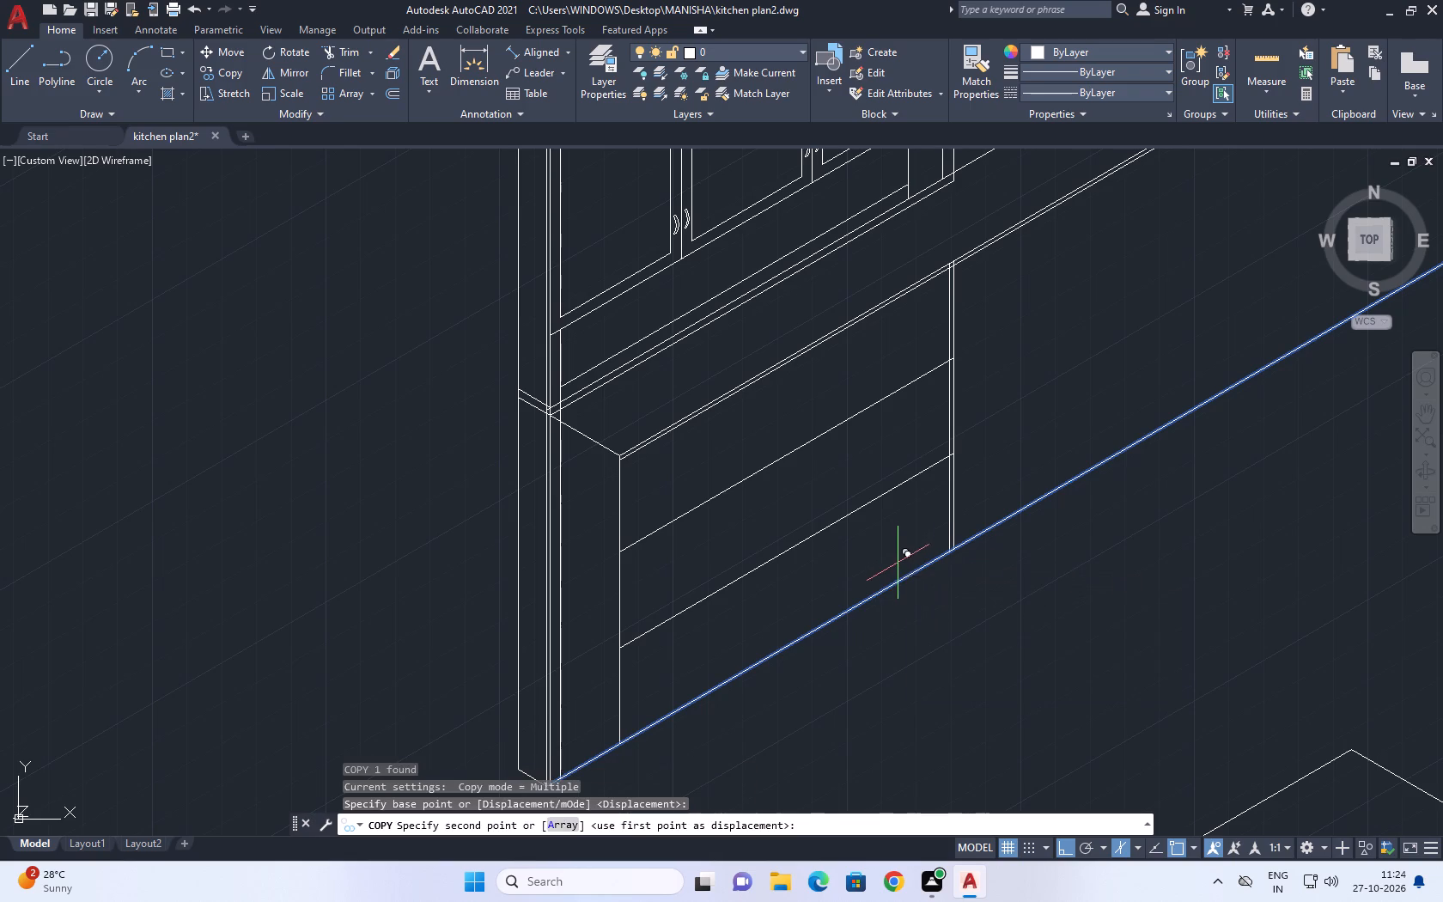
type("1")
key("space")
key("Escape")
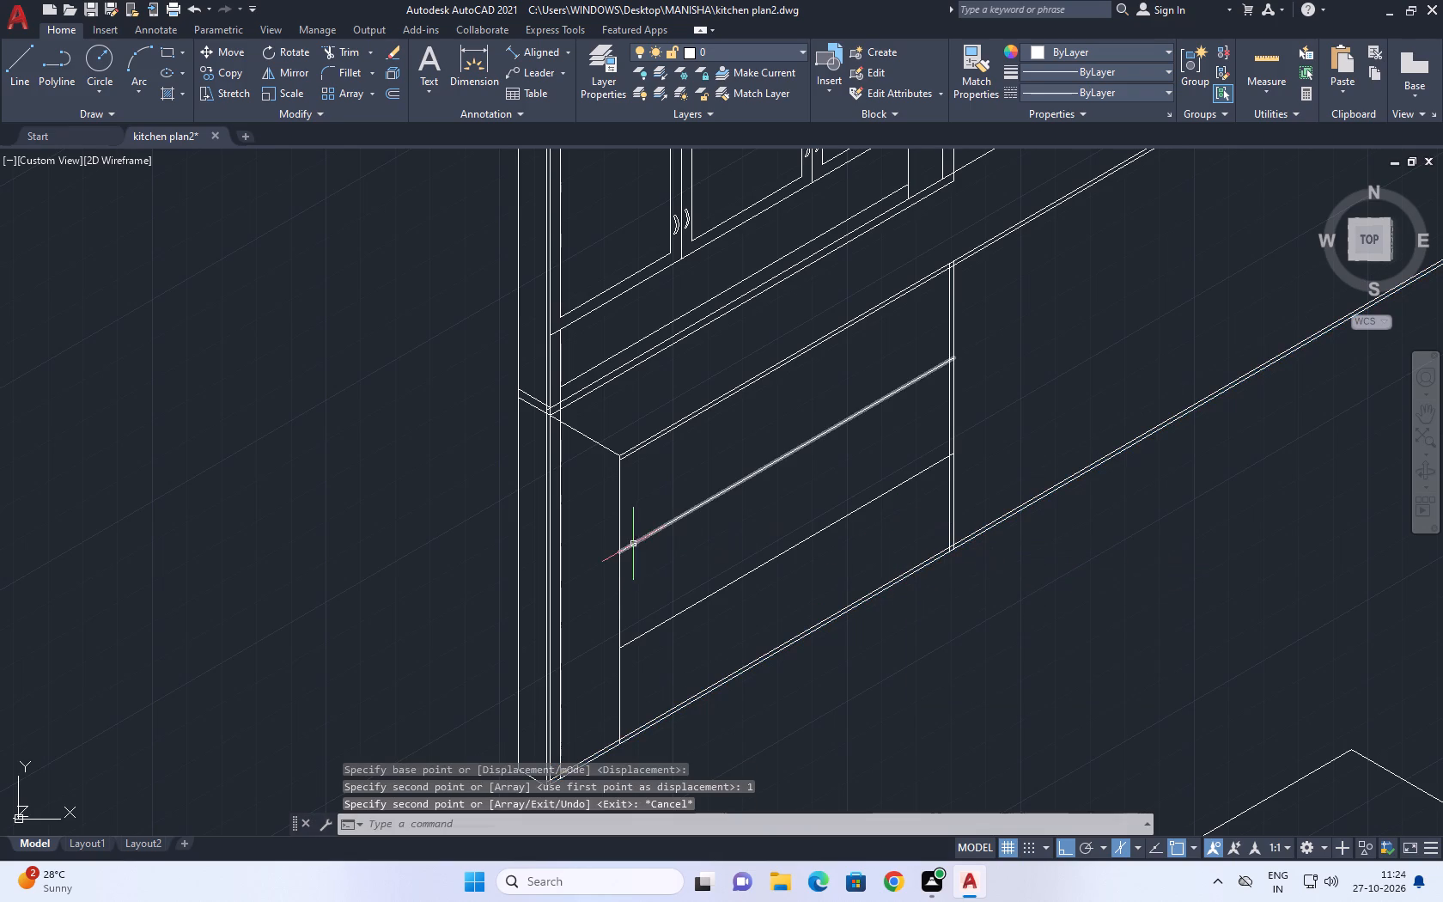
Copy the drawer unit's front corner edge 1 unit inward, toward the drawers.
left_click(621, 576)
key("c")
type("o")
key("space")
left_click(618, 598)
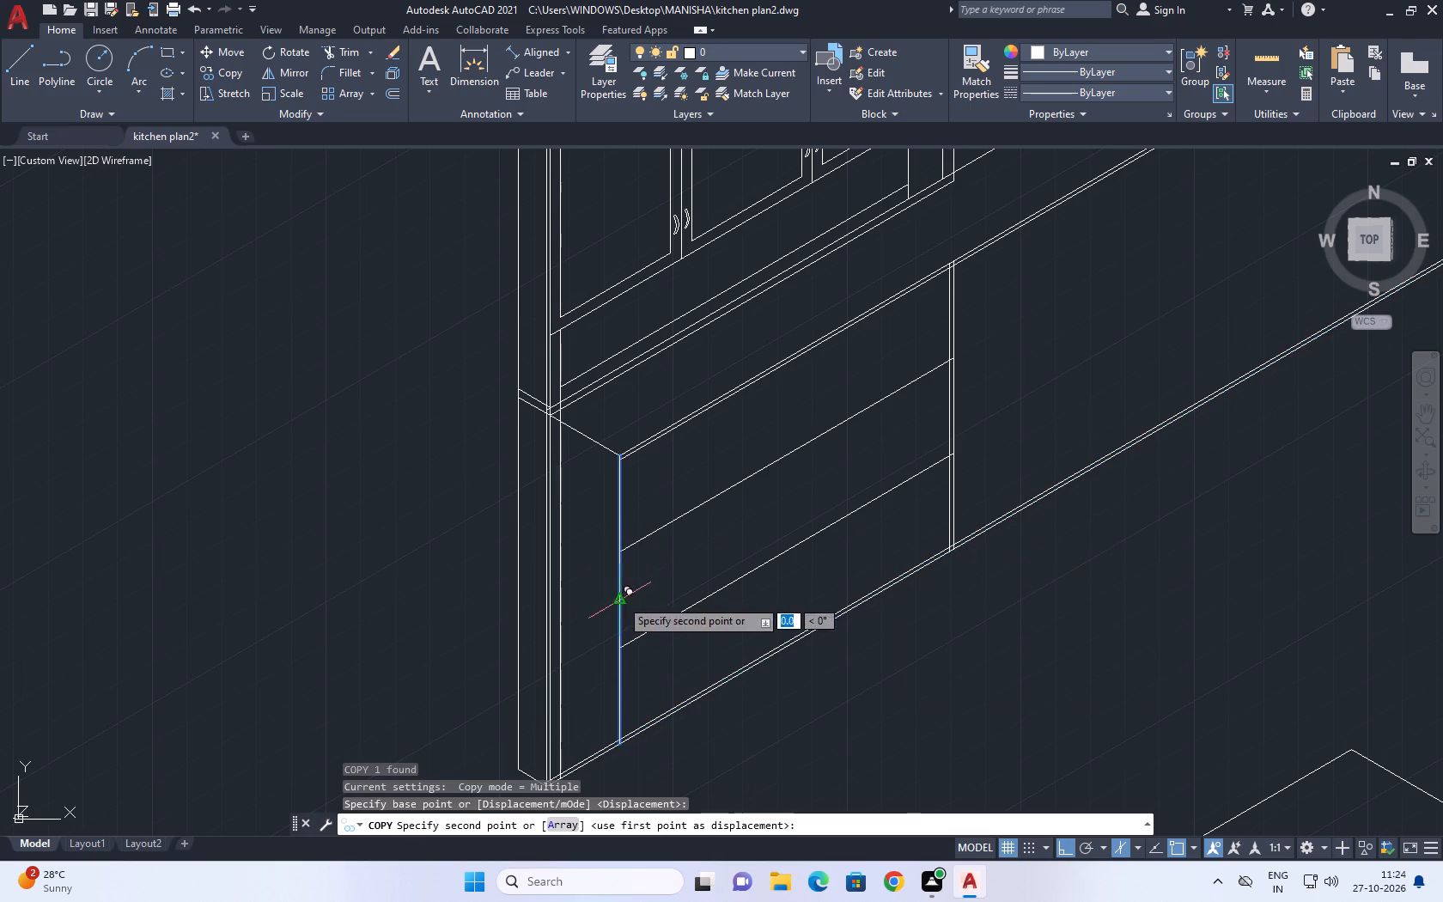
type("1")
key("space")
key("Escape")
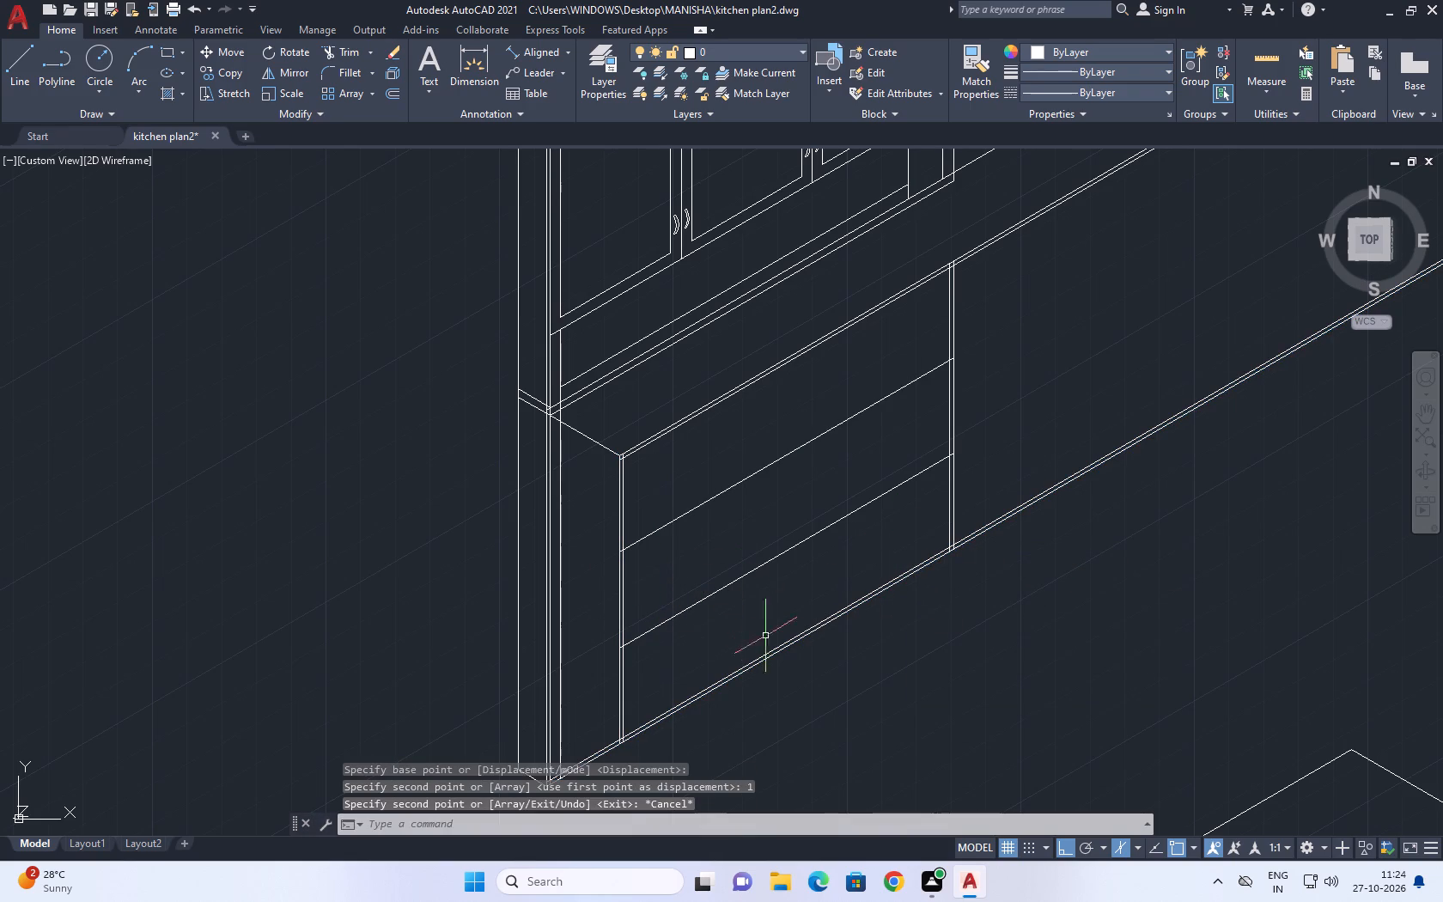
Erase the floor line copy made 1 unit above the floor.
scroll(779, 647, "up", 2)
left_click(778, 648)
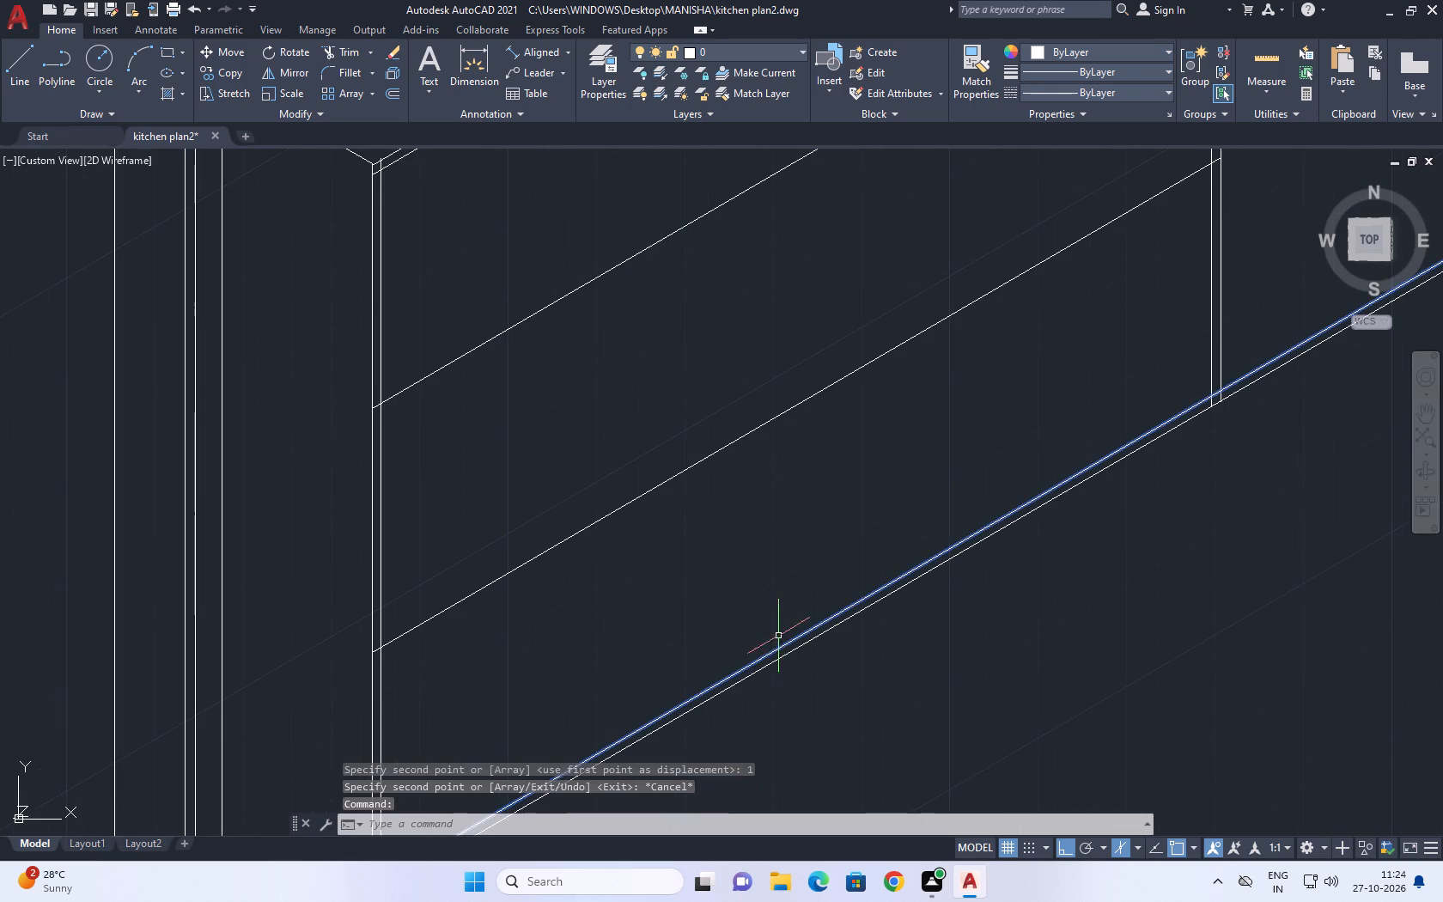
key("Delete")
Copy the floor line of the base cabinet run 3 units upward as the toe-kick line.
scroll(777, 612, "up", 1)
scroll(777, 608, "down", 6)
scroll(953, 493, "up", 2)
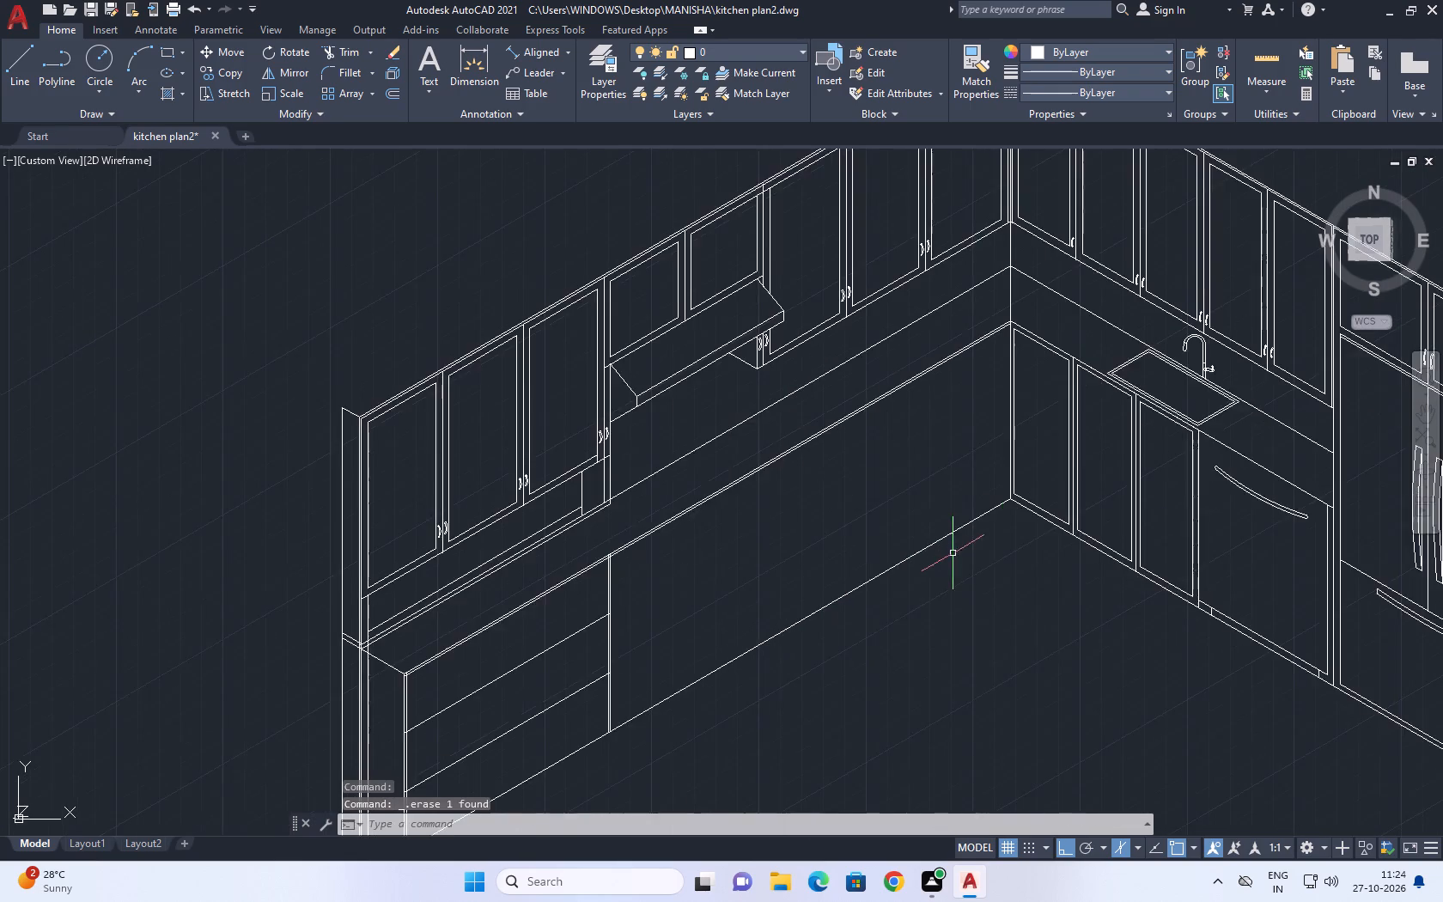
middle_click_drag(949, 552, 963, 407)
scroll(563, 603, "up", 2)
middle_click_drag(591, 635, 640, 536)
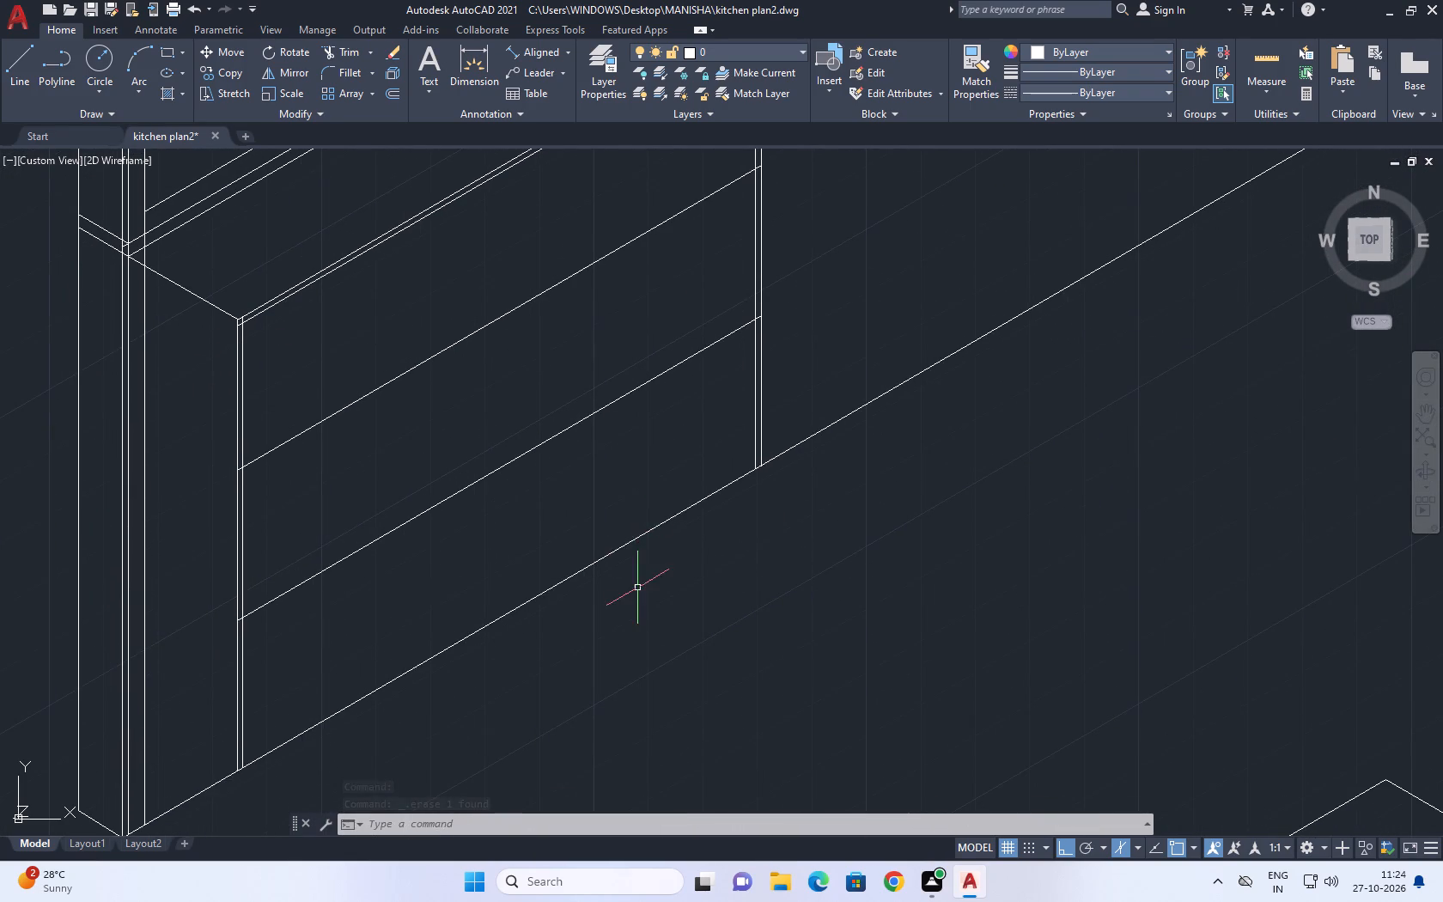
left_click(637, 542)
left_click(624, 518)
left_click(613, 536)
key("c")
type("o")
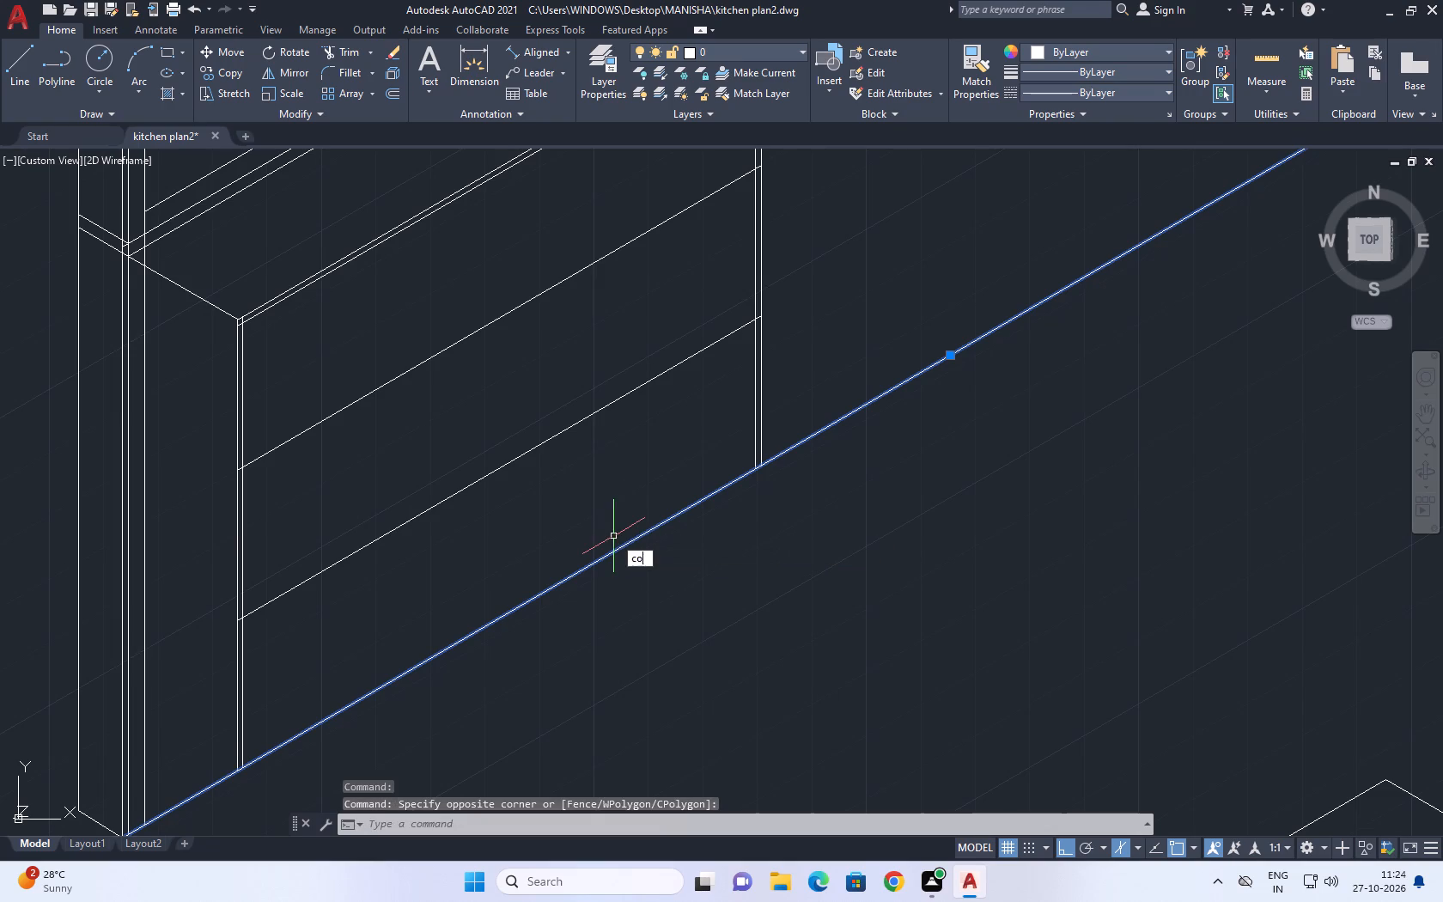
key("space")
left_click(612, 538)
type("3")
key("space")
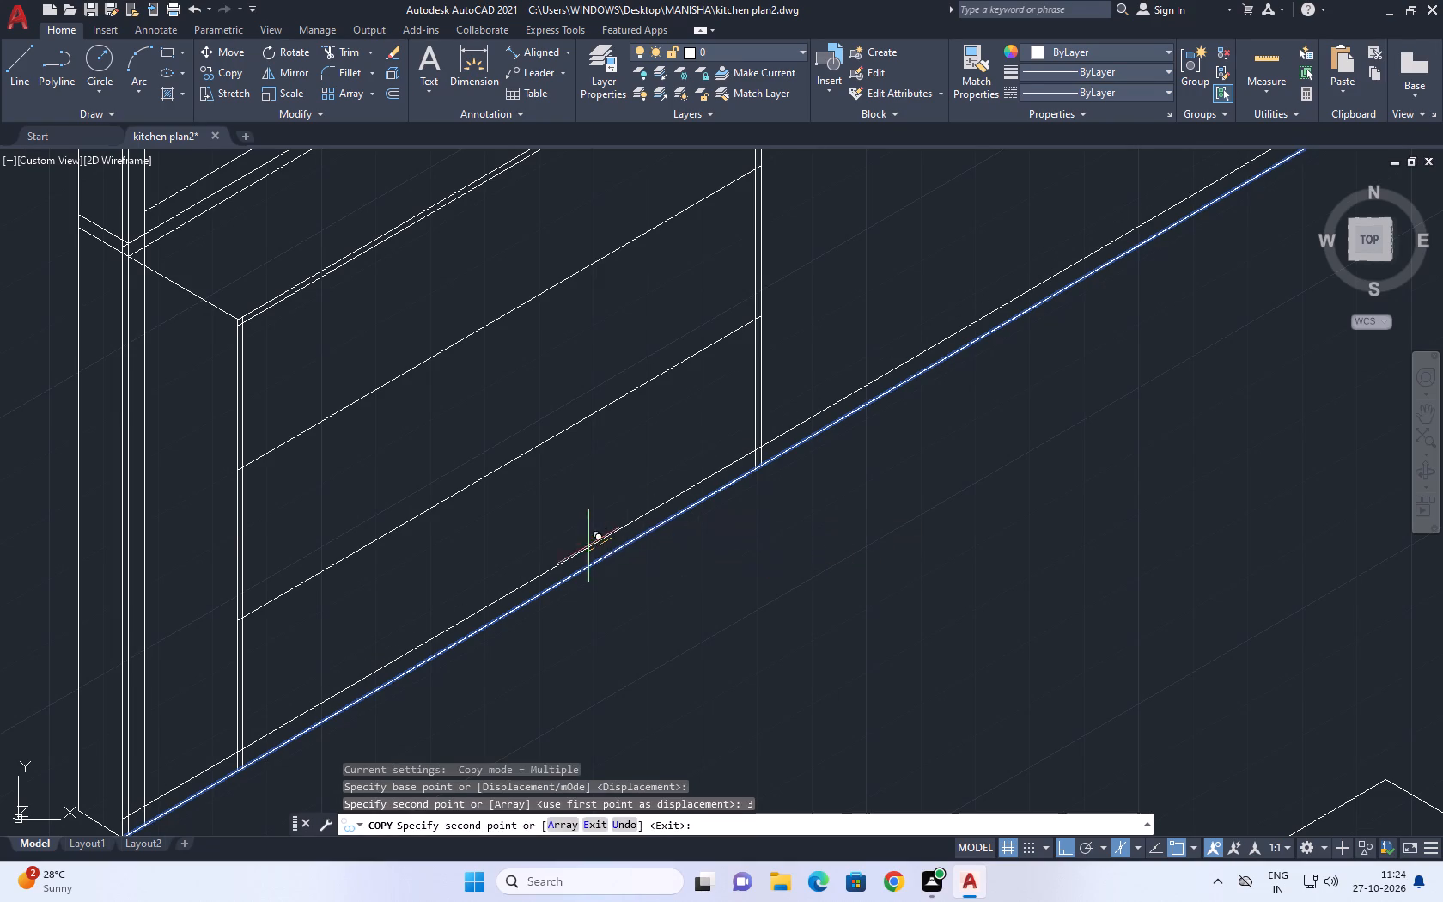
key("Escape")
Trim the toe-kick line and the end panel's inner vertical so they meet in a clean corner at the run's outer end.
scroll(711, 488, "down", 3)
scroll(560, 579, "up", 4)
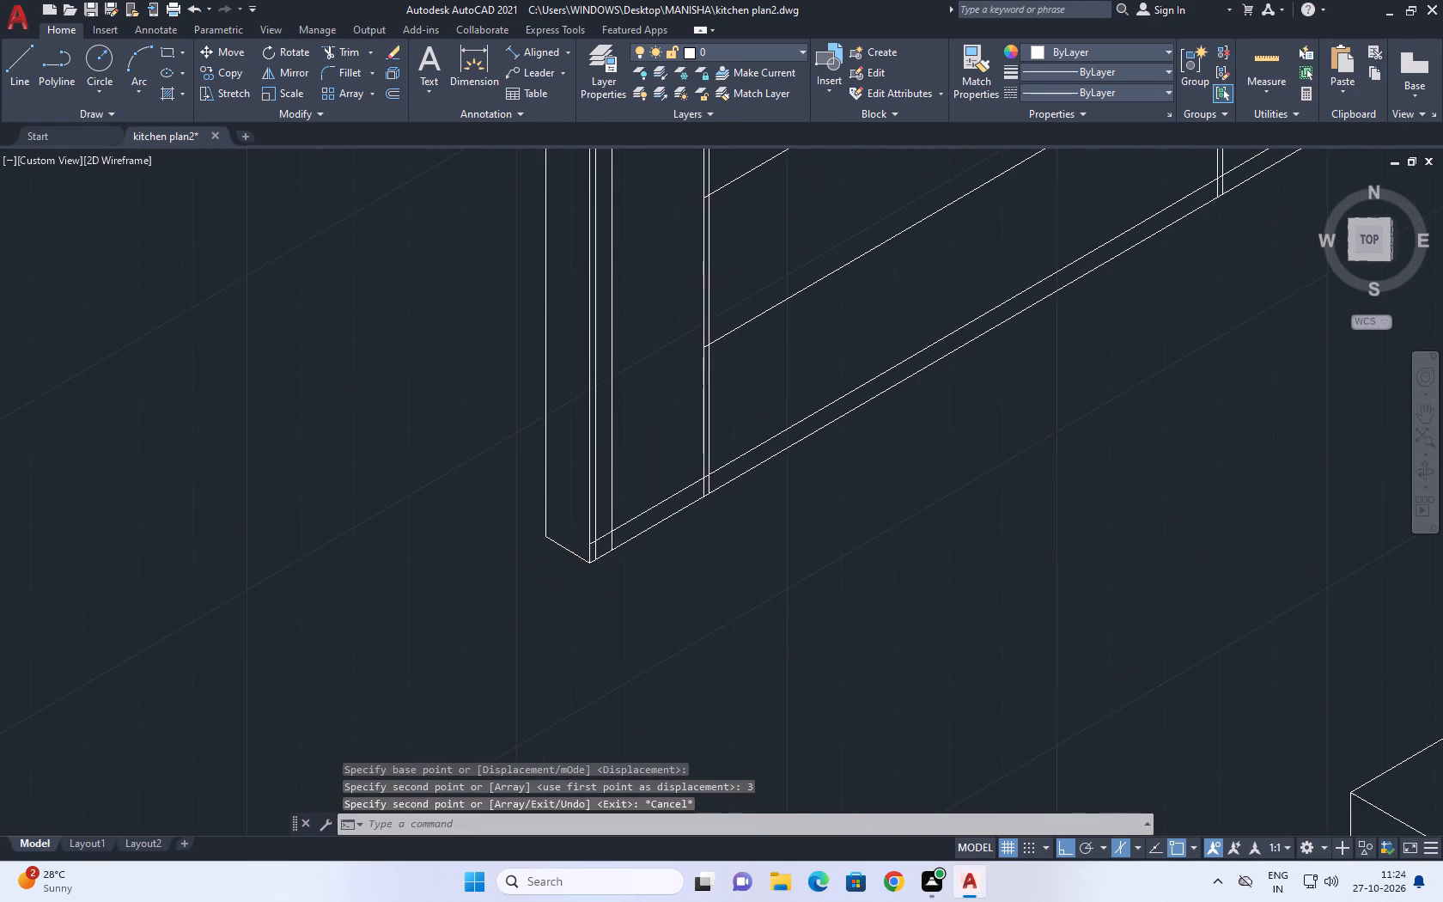
scroll(567, 559, "up", 1)
type("tr")
key("space")
scroll(578, 555, "up", 2)
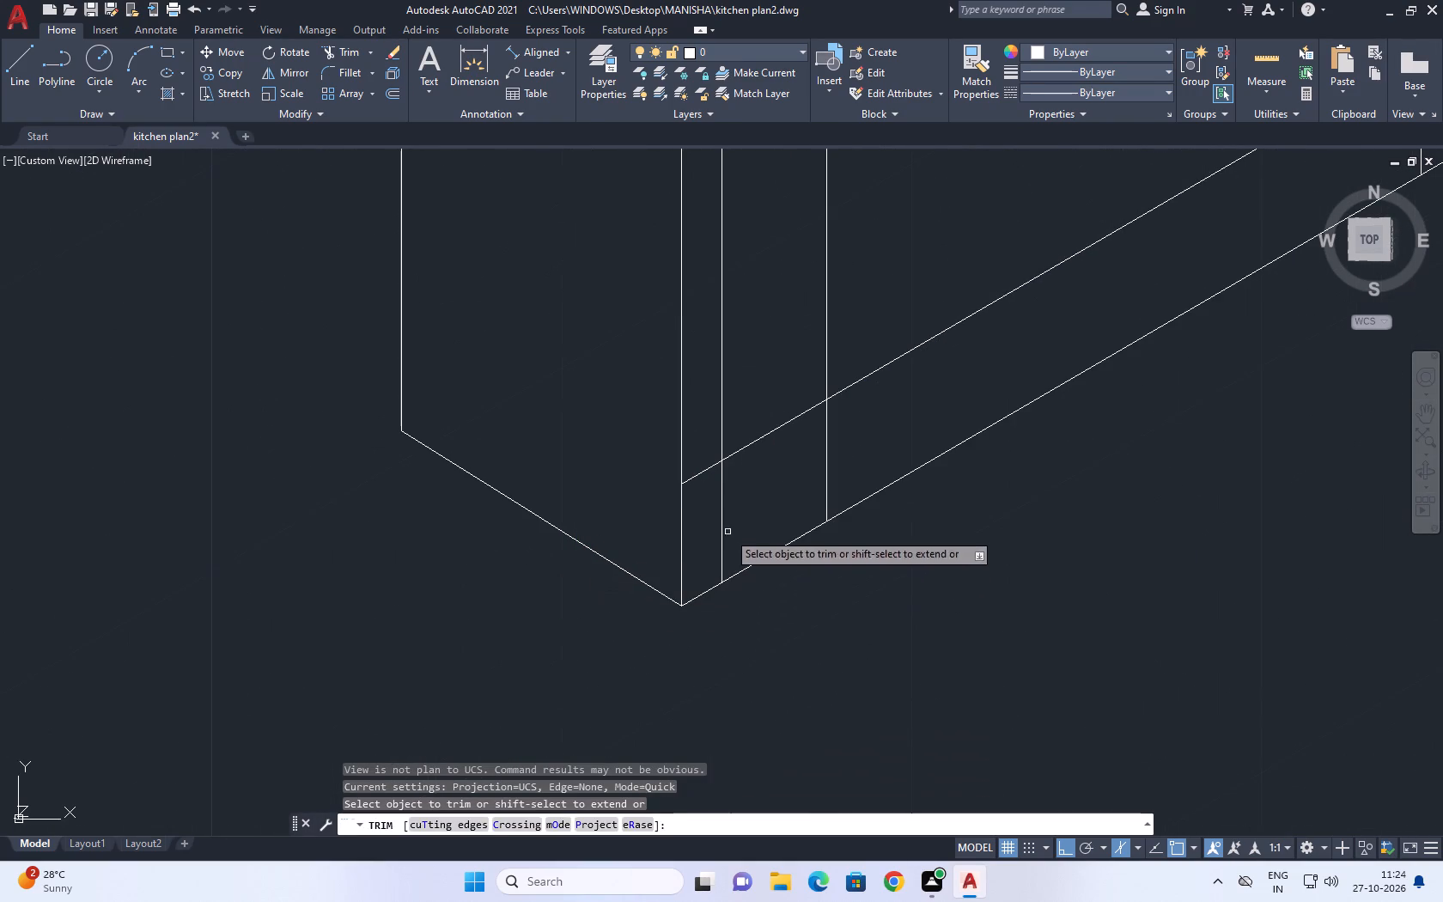
left_click(782, 390)
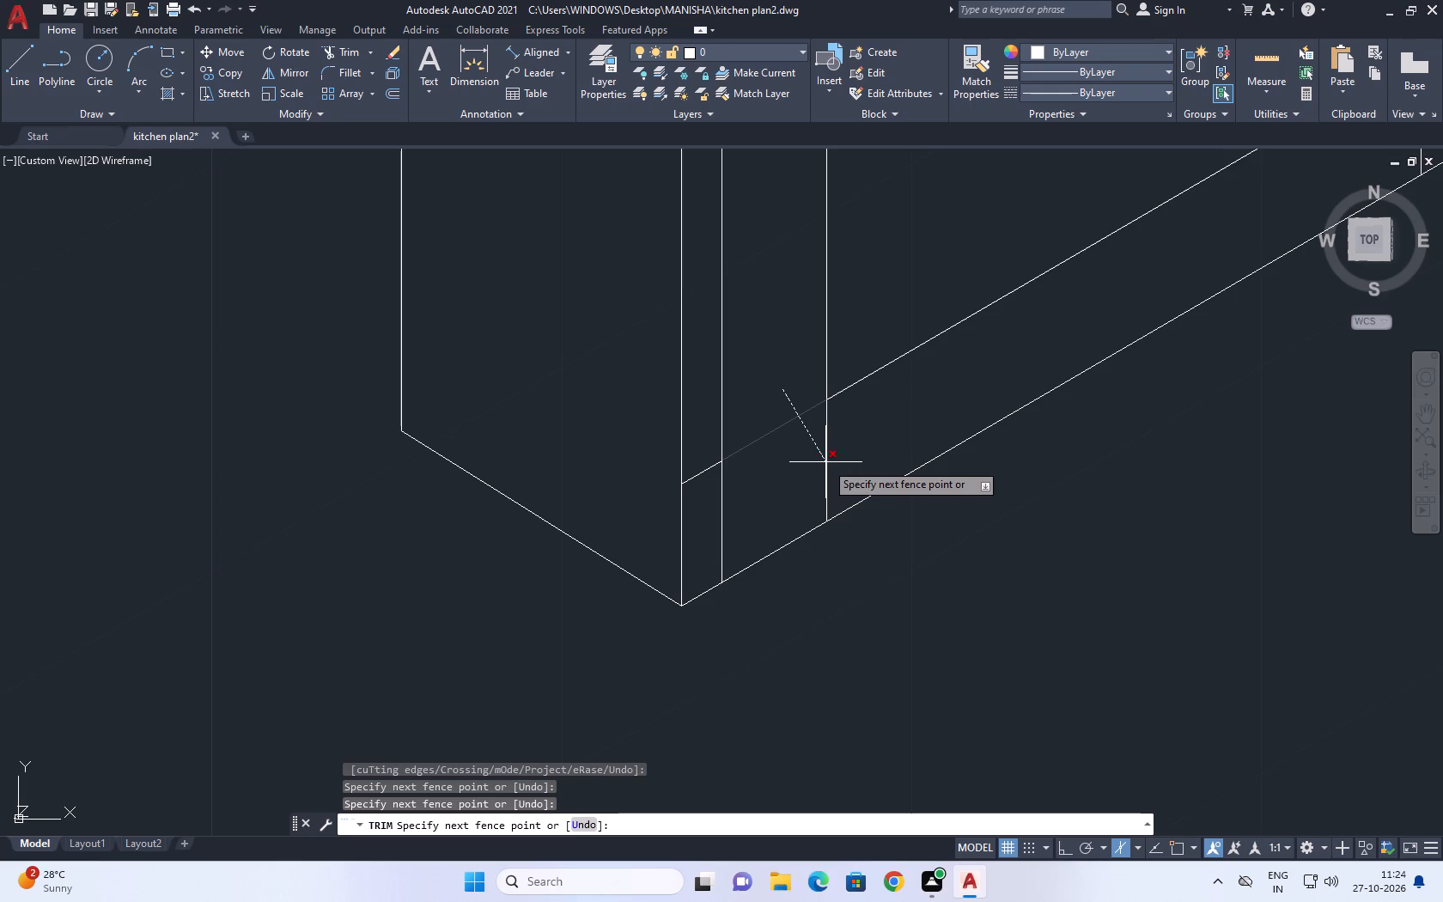
left_click(837, 454)
left_click(703, 472)
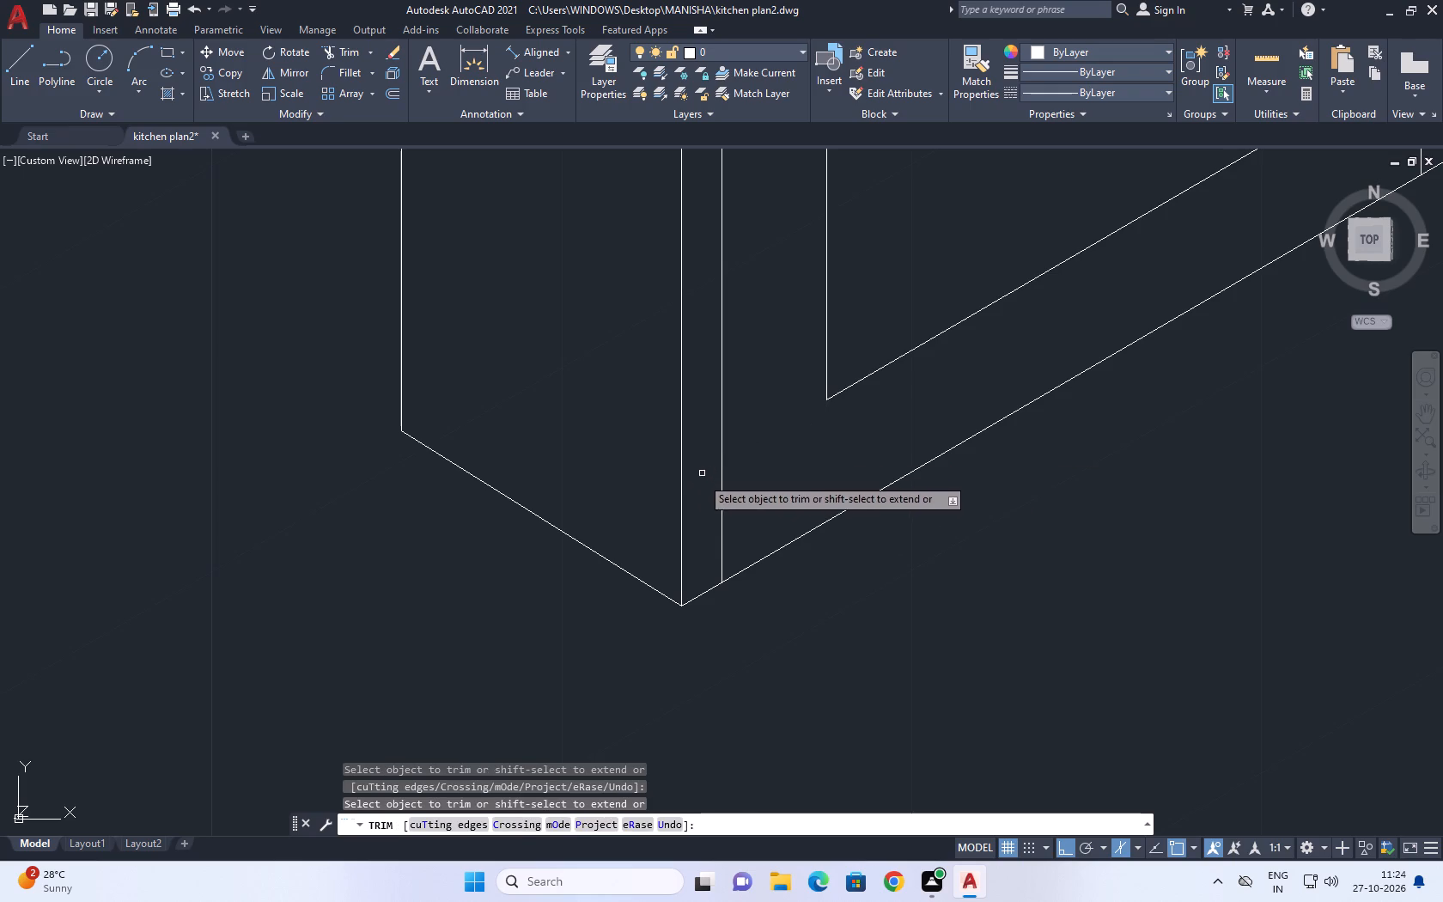
Trim the lower ends of both pairs of drawer unit verticals between the toe-kick line and the floor line.
scroll(703, 491, "down", 4)
middle_click_drag(887, 392, 719, 504)
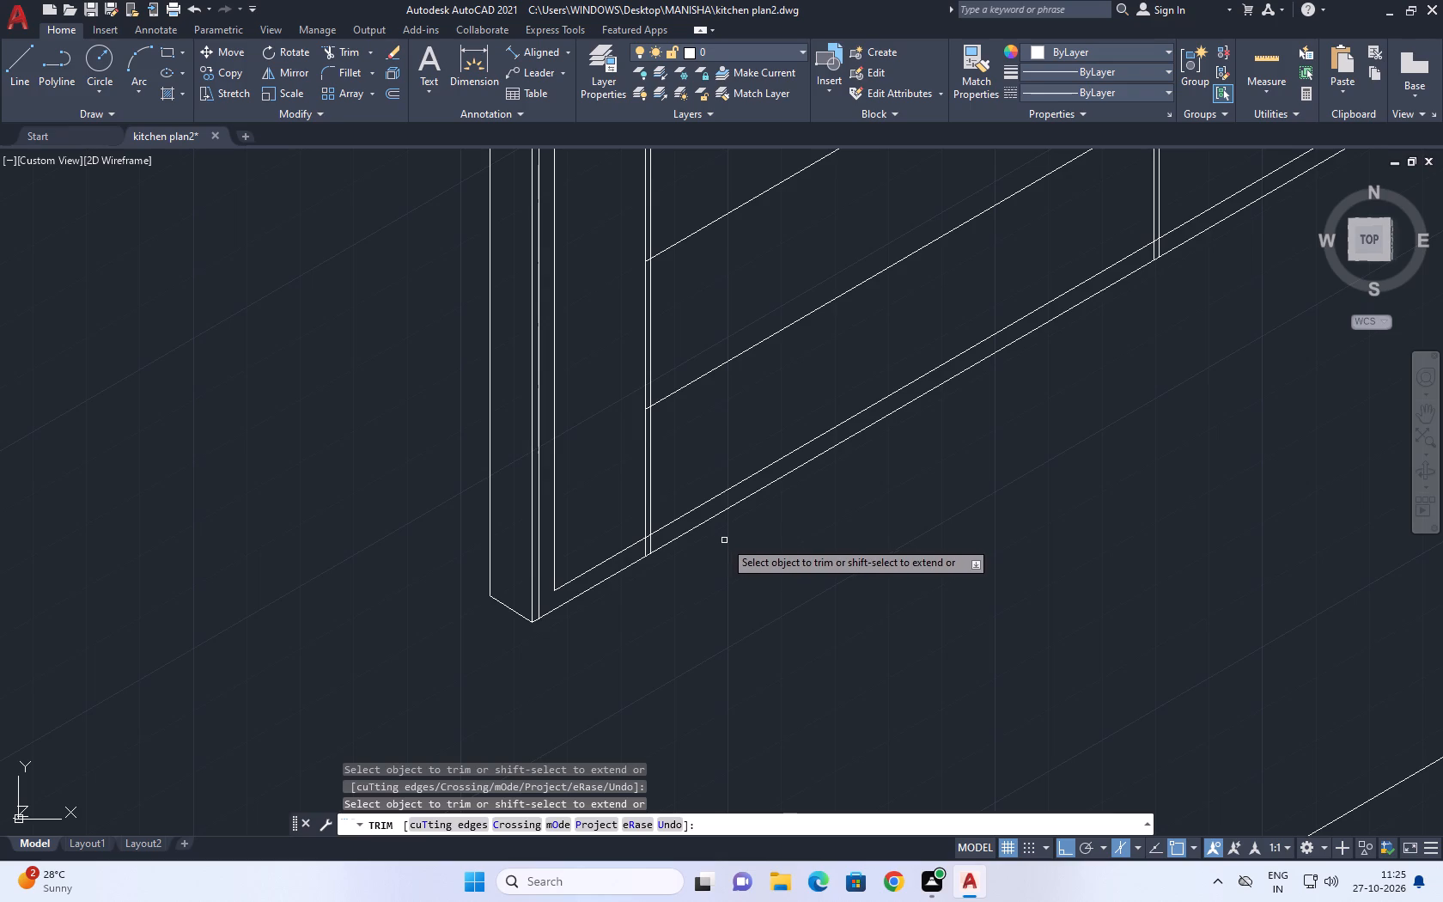
scroll(758, 540, "down", 1)
scroll(670, 553, "up", 5)
left_click_drag(782, 534, 785, 525)
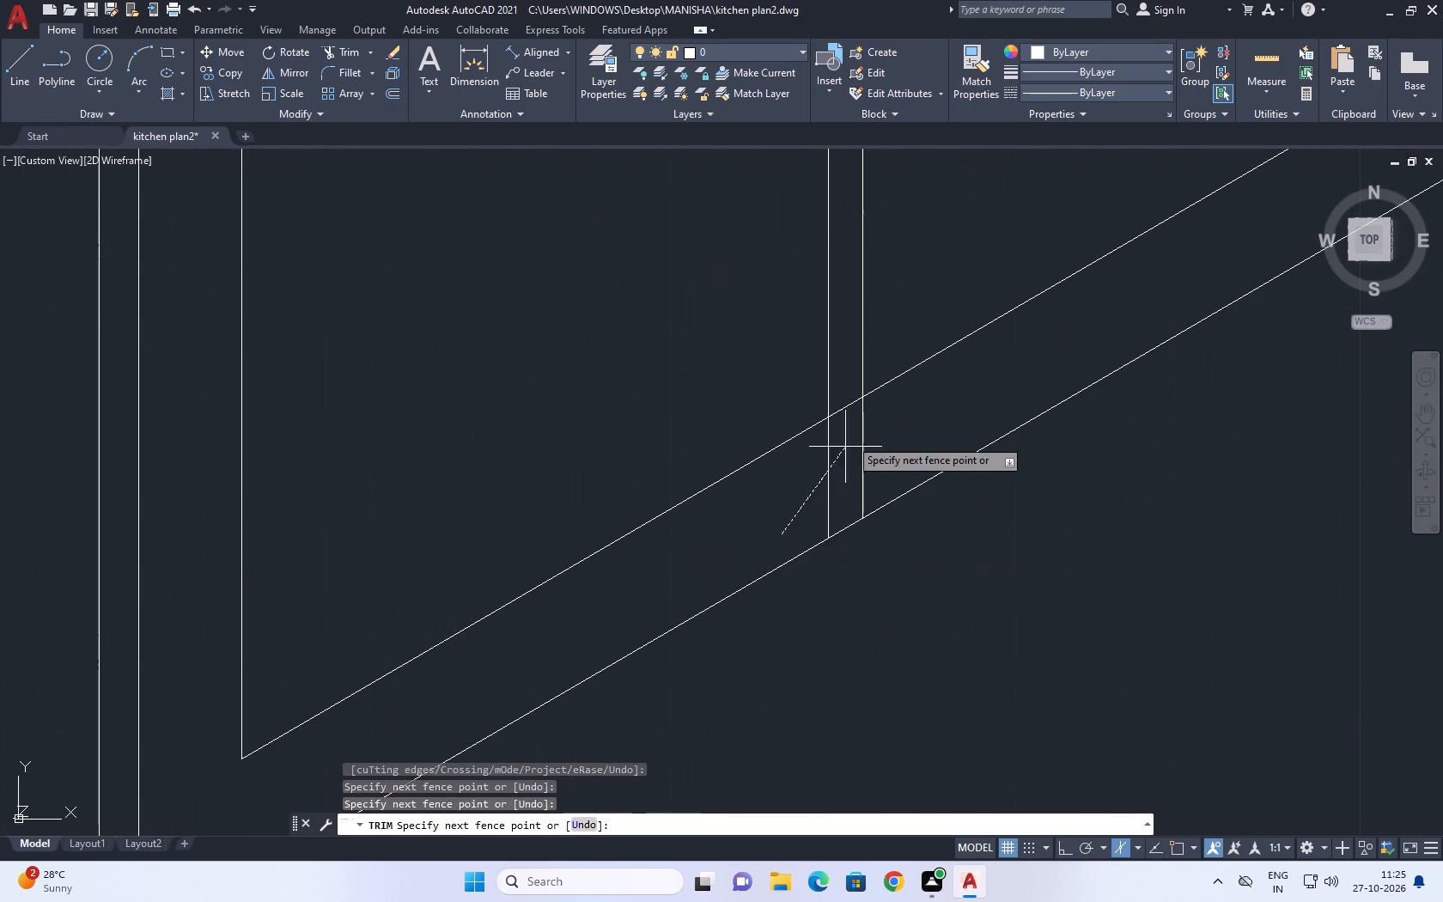
left_click(866, 415)
scroll(868, 419, "down", 6)
middle_click_drag(1035, 278, 605, 675)
scroll(945, 548, "up", 3)
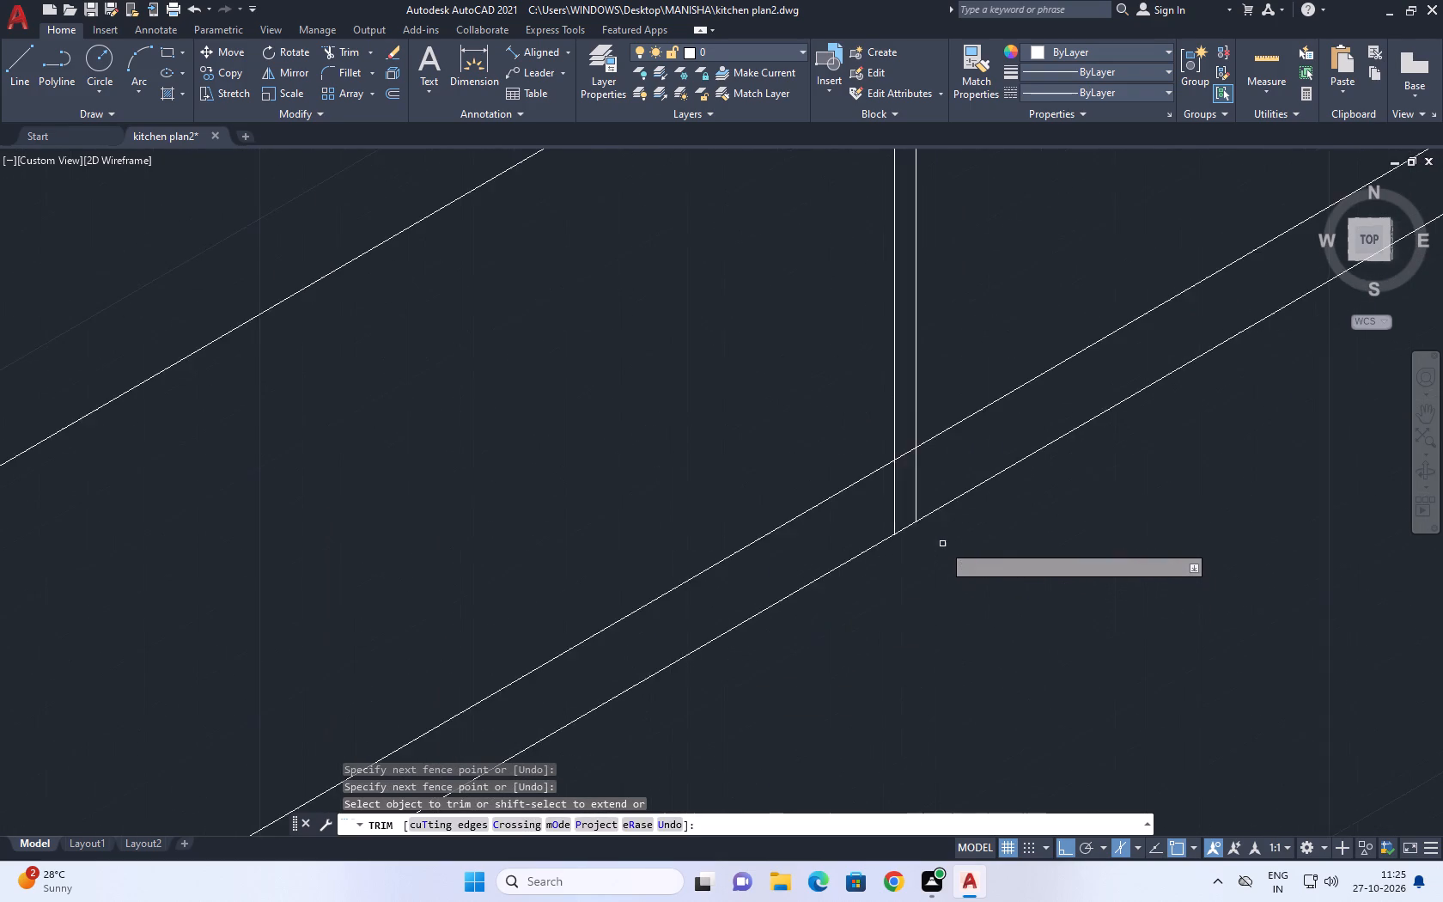
scroll(935, 509, "up", 2)
left_click(930, 425)
left_click(839, 510)
right_click(856, 477)
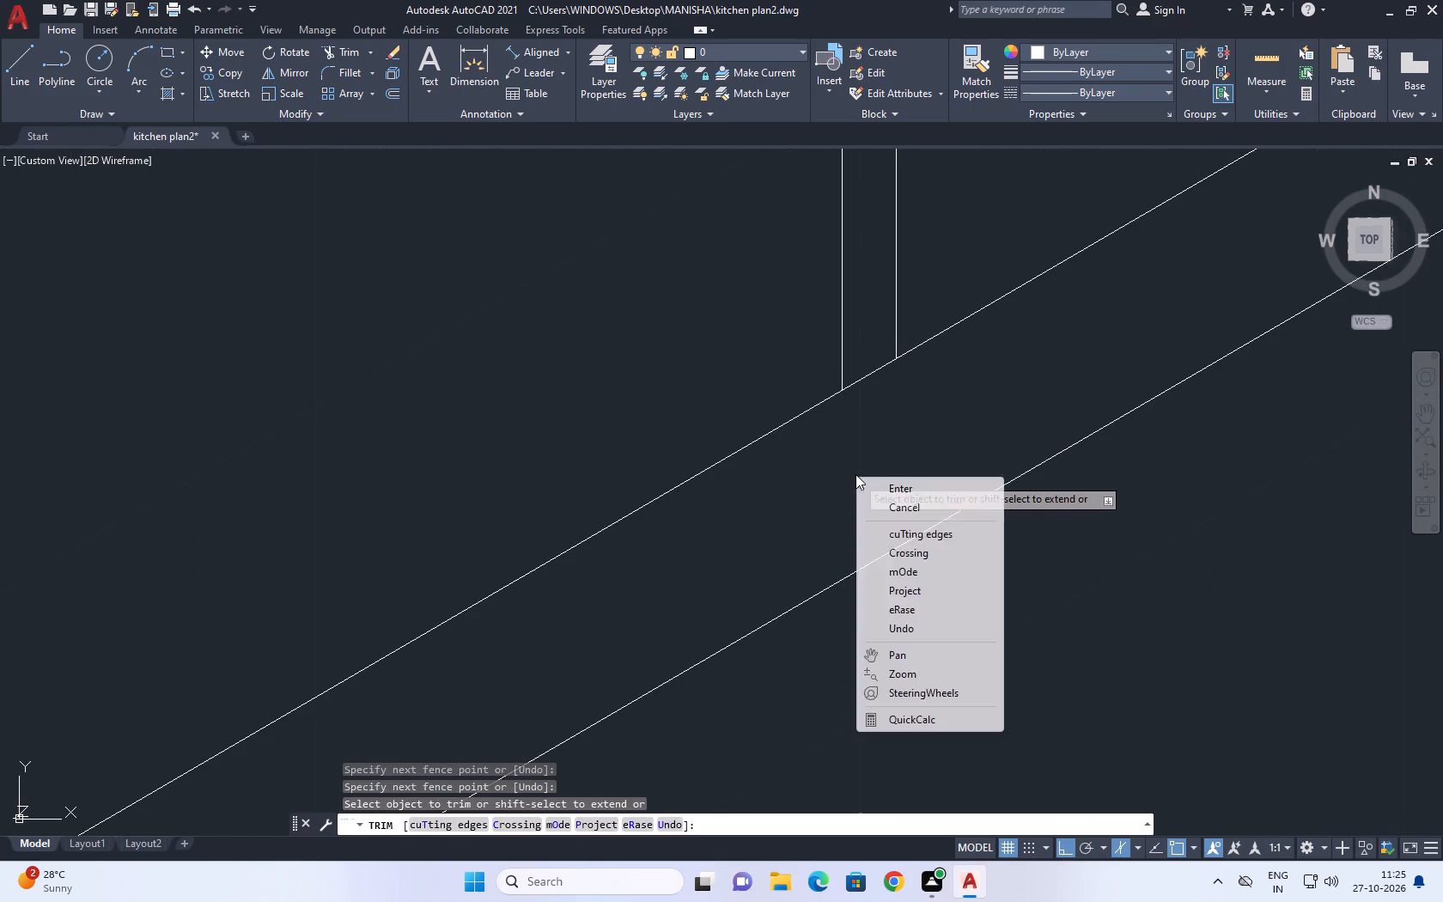
left_click(890, 504)
Copy the lower drawer divider line of the three-drawer unit 2 units upward and 2 units downward.
scroll(890, 499, "down", 4)
middle_click_drag(960, 413, 806, 545)
scroll(806, 545, "down", 2)
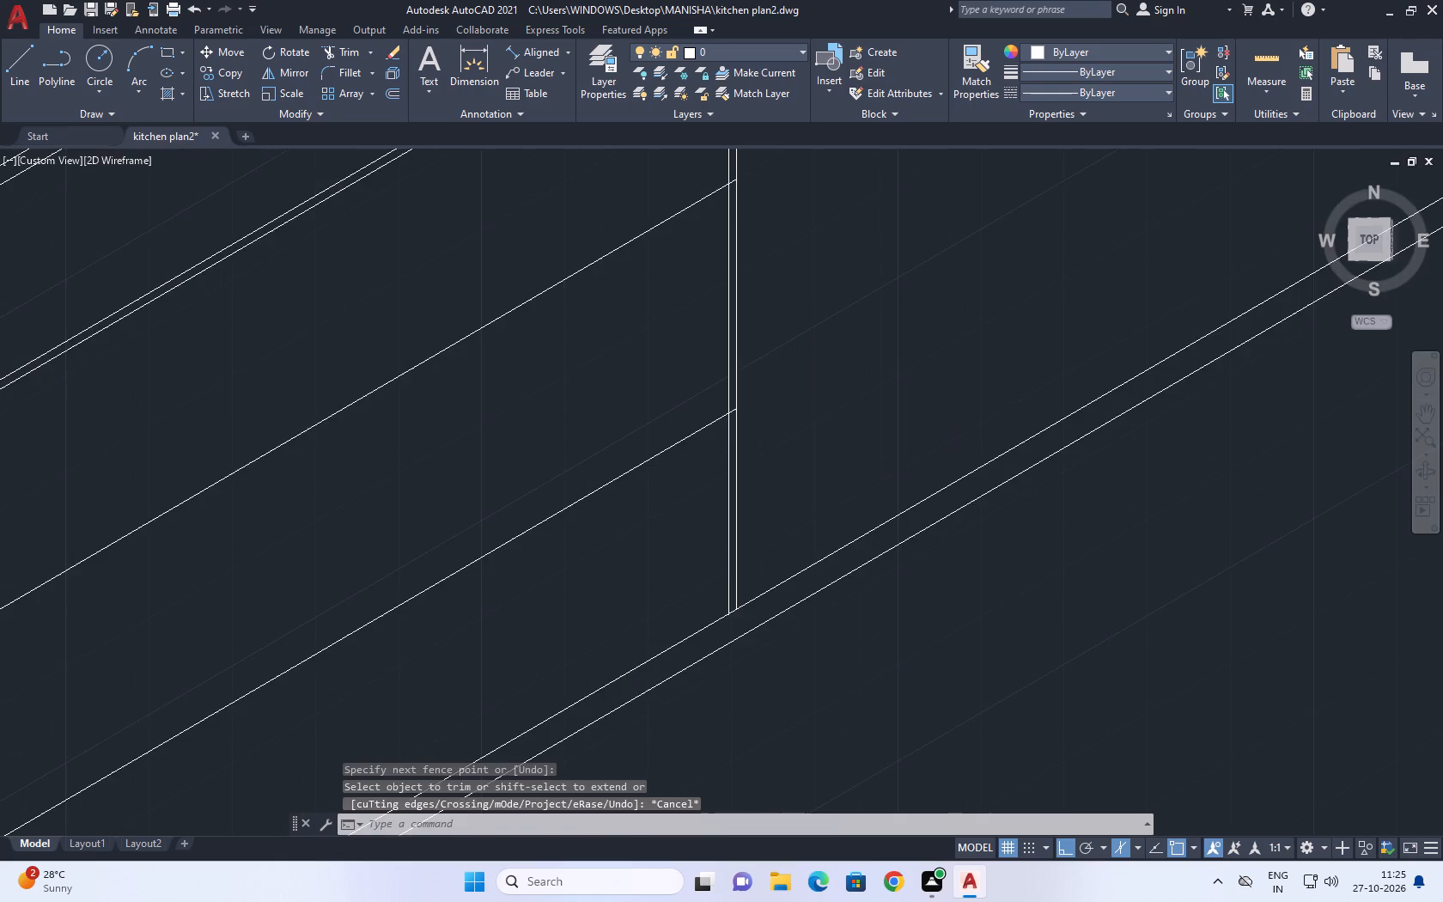
scroll(806, 545, "down", 2)
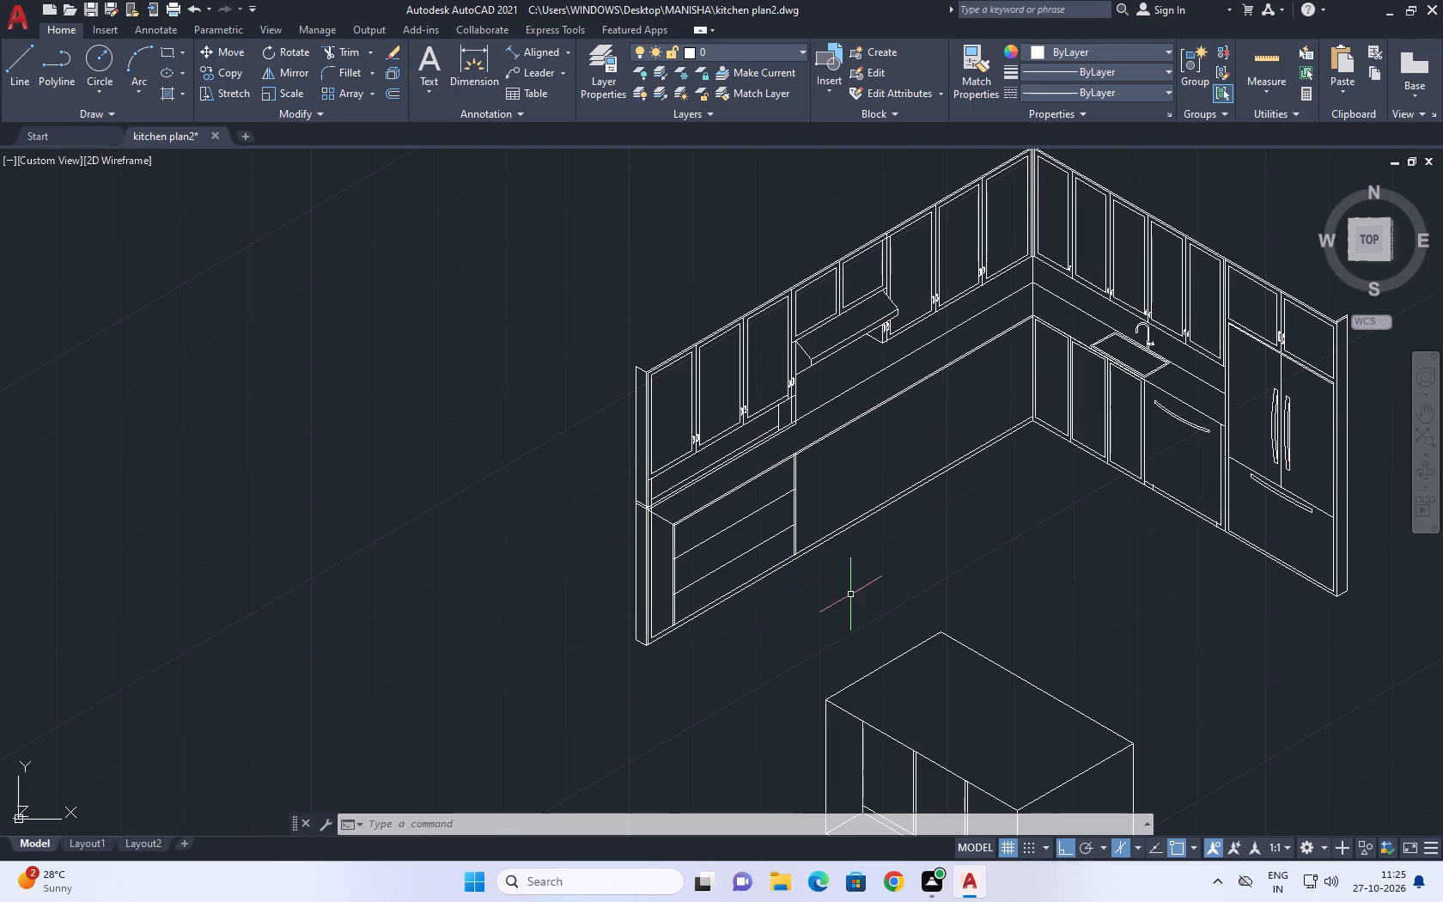
middle_click_drag(869, 558, 768, 544)
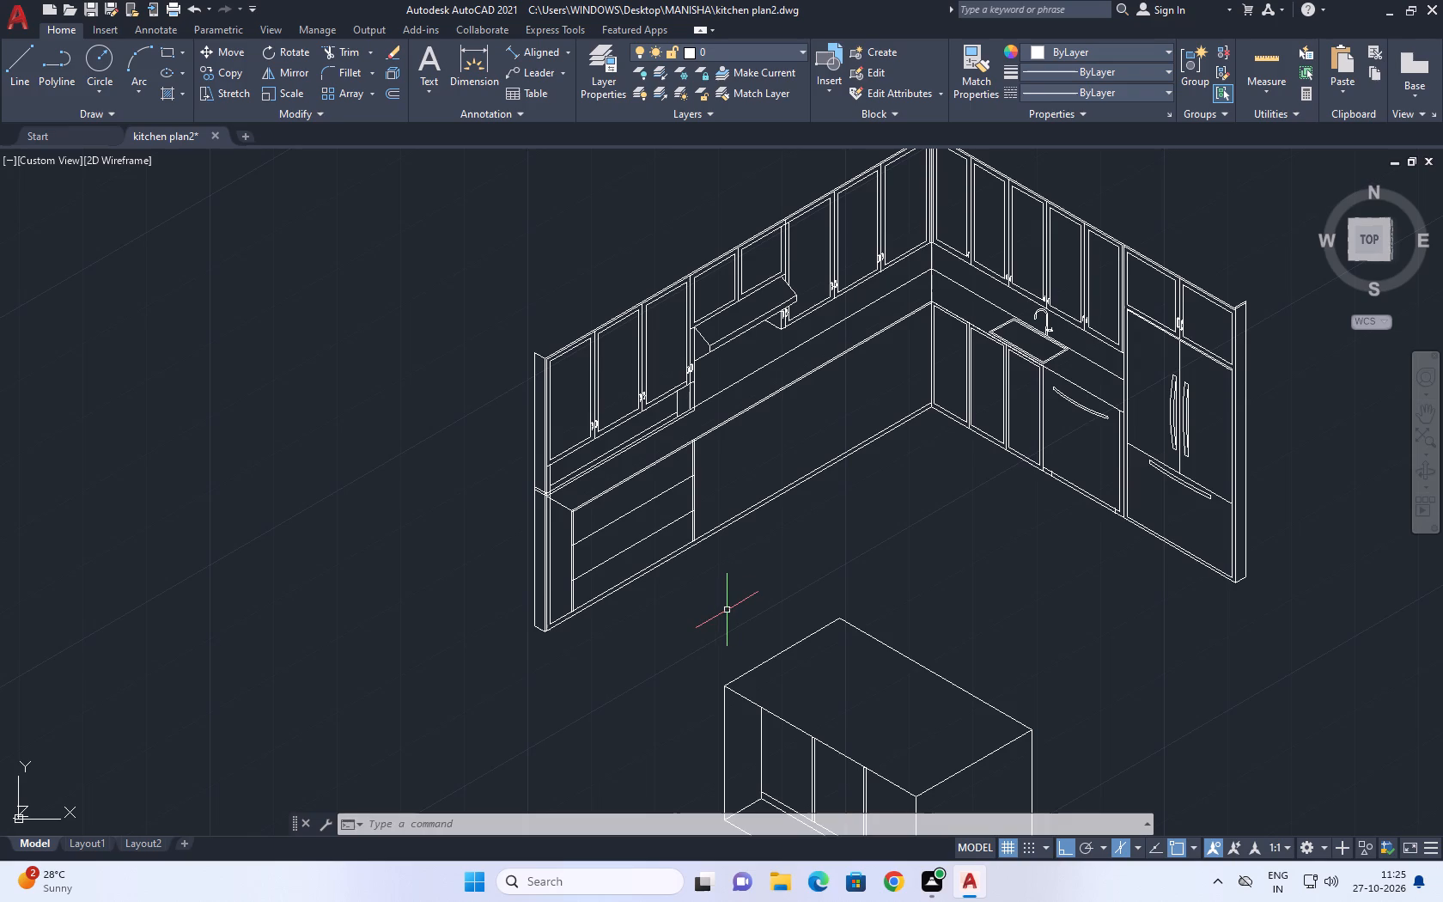
scroll(624, 562, "up", 2)
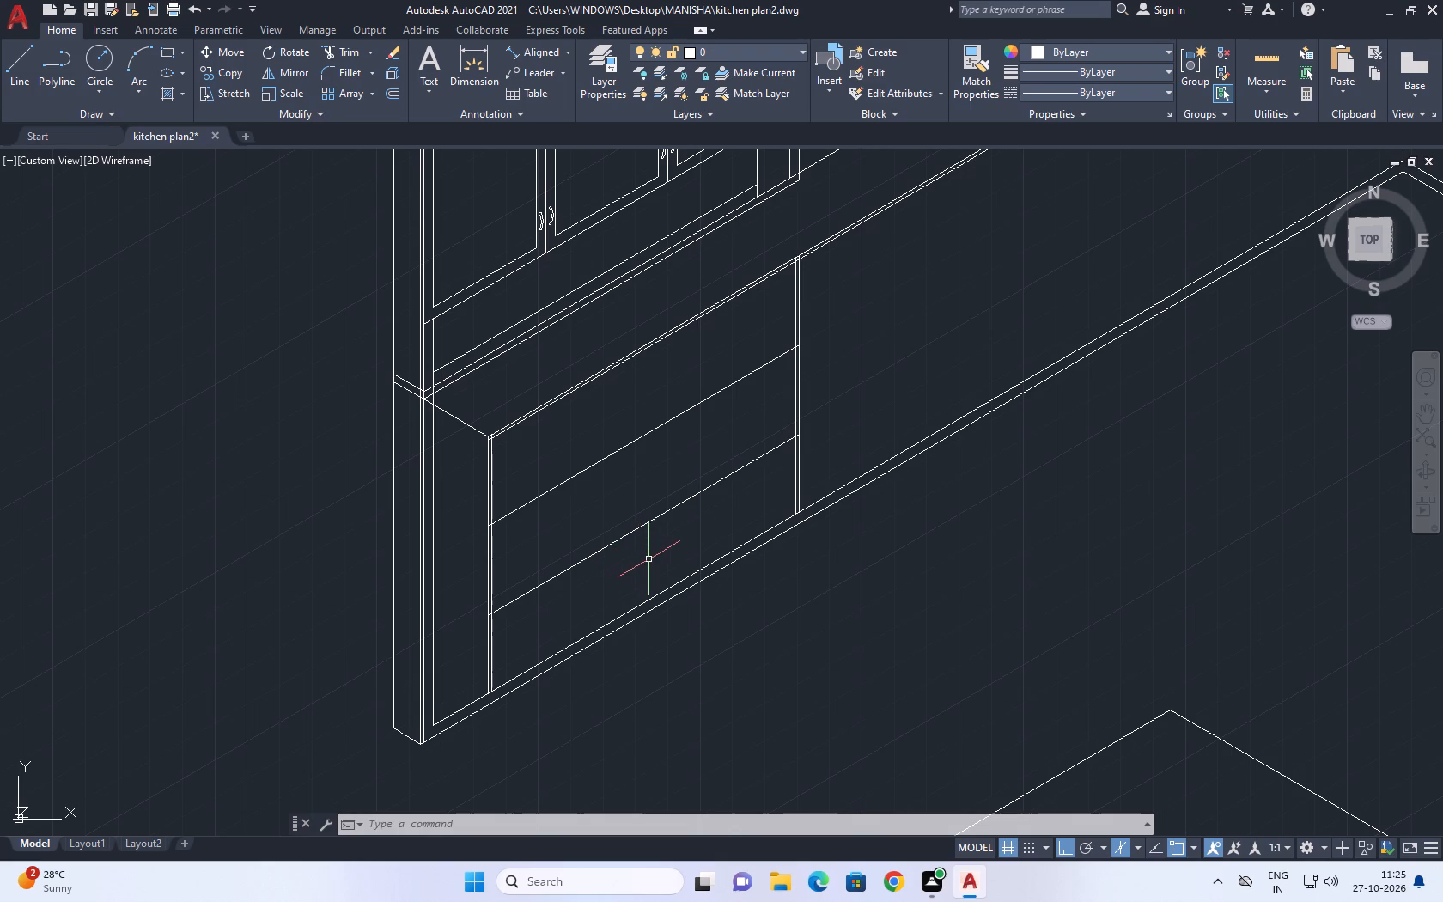
middle_click_drag(722, 577, 681, 574)
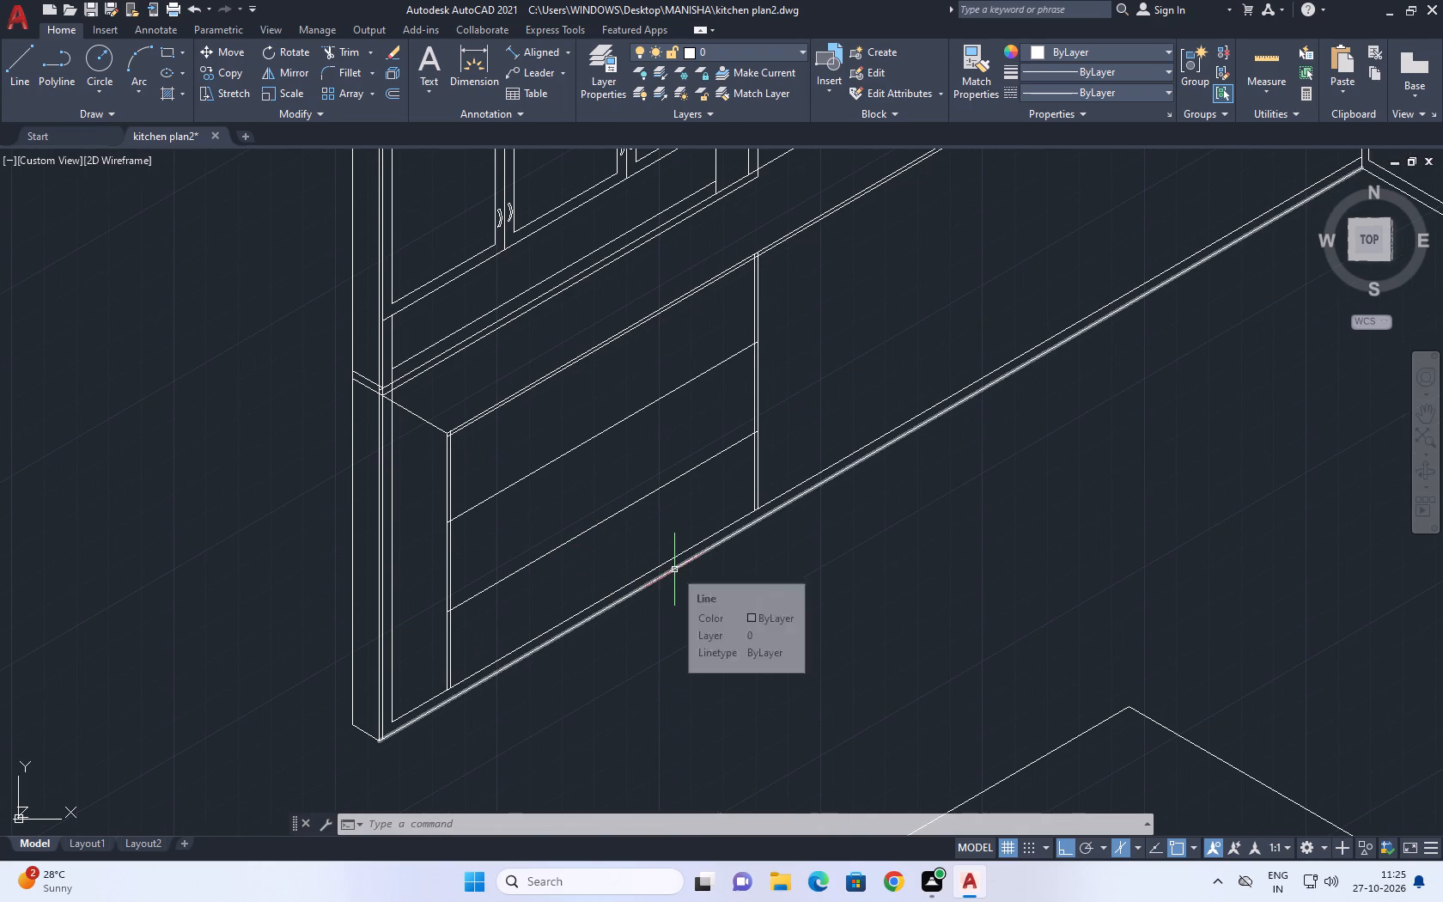
left_click(578, 530)
left_click(562, 553)
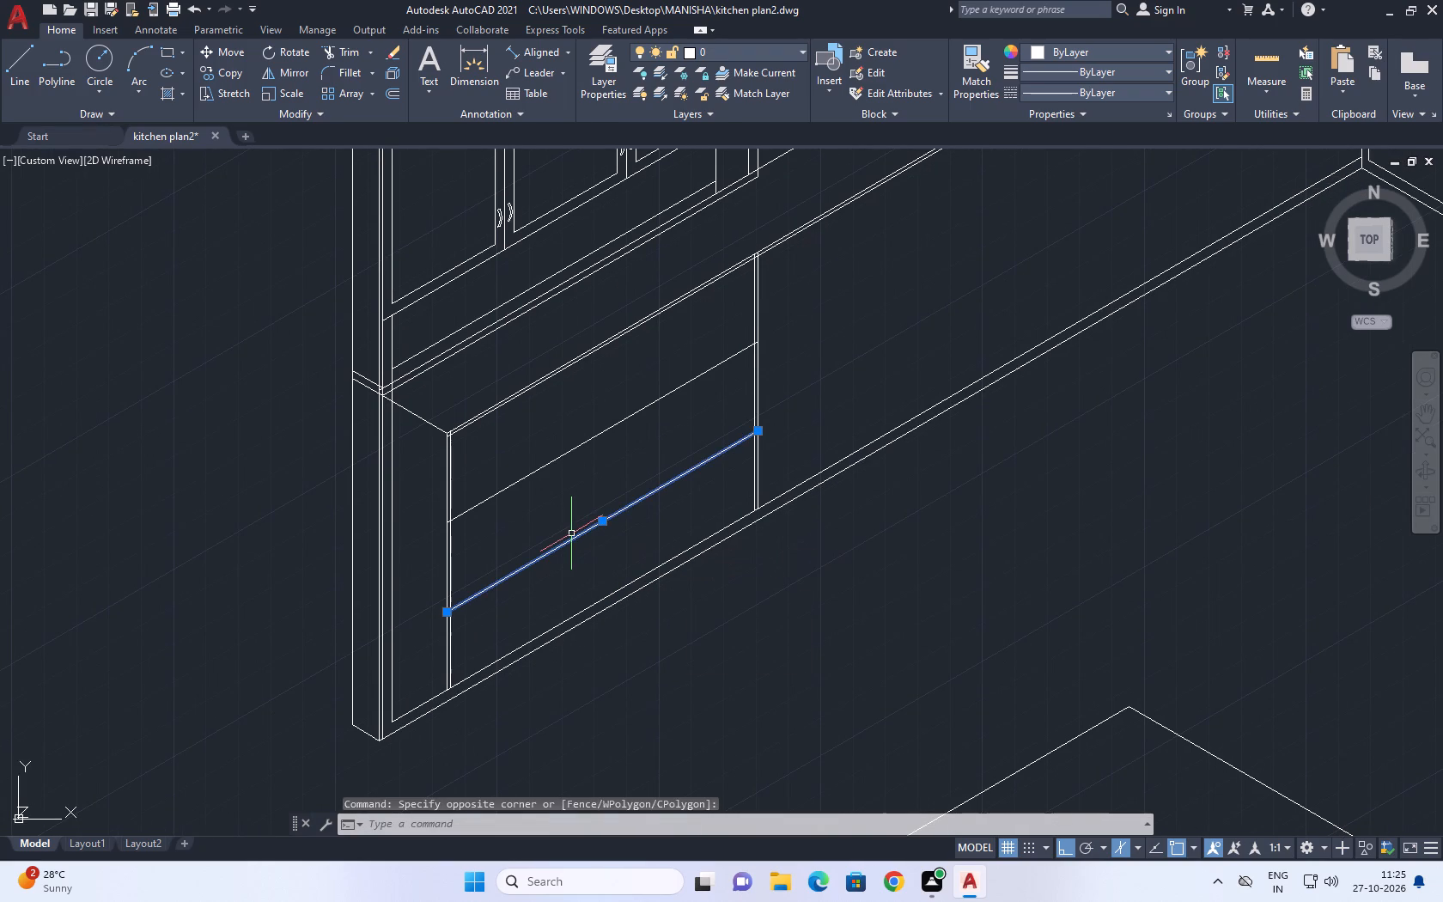
type("co")
key("space")
left_click(575, 535)
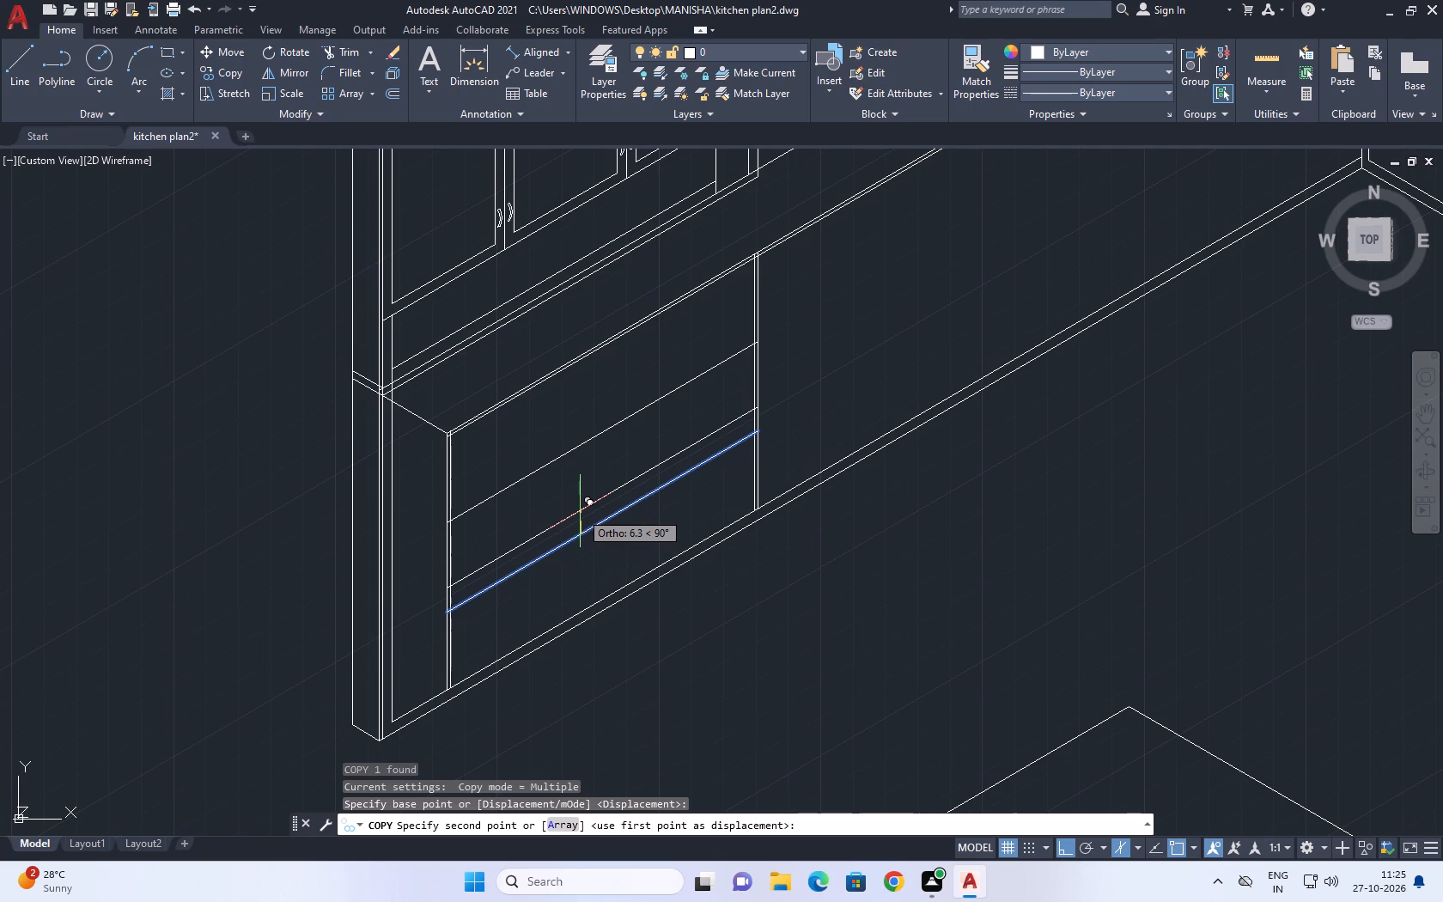
type("2")
key("space")
key("3")
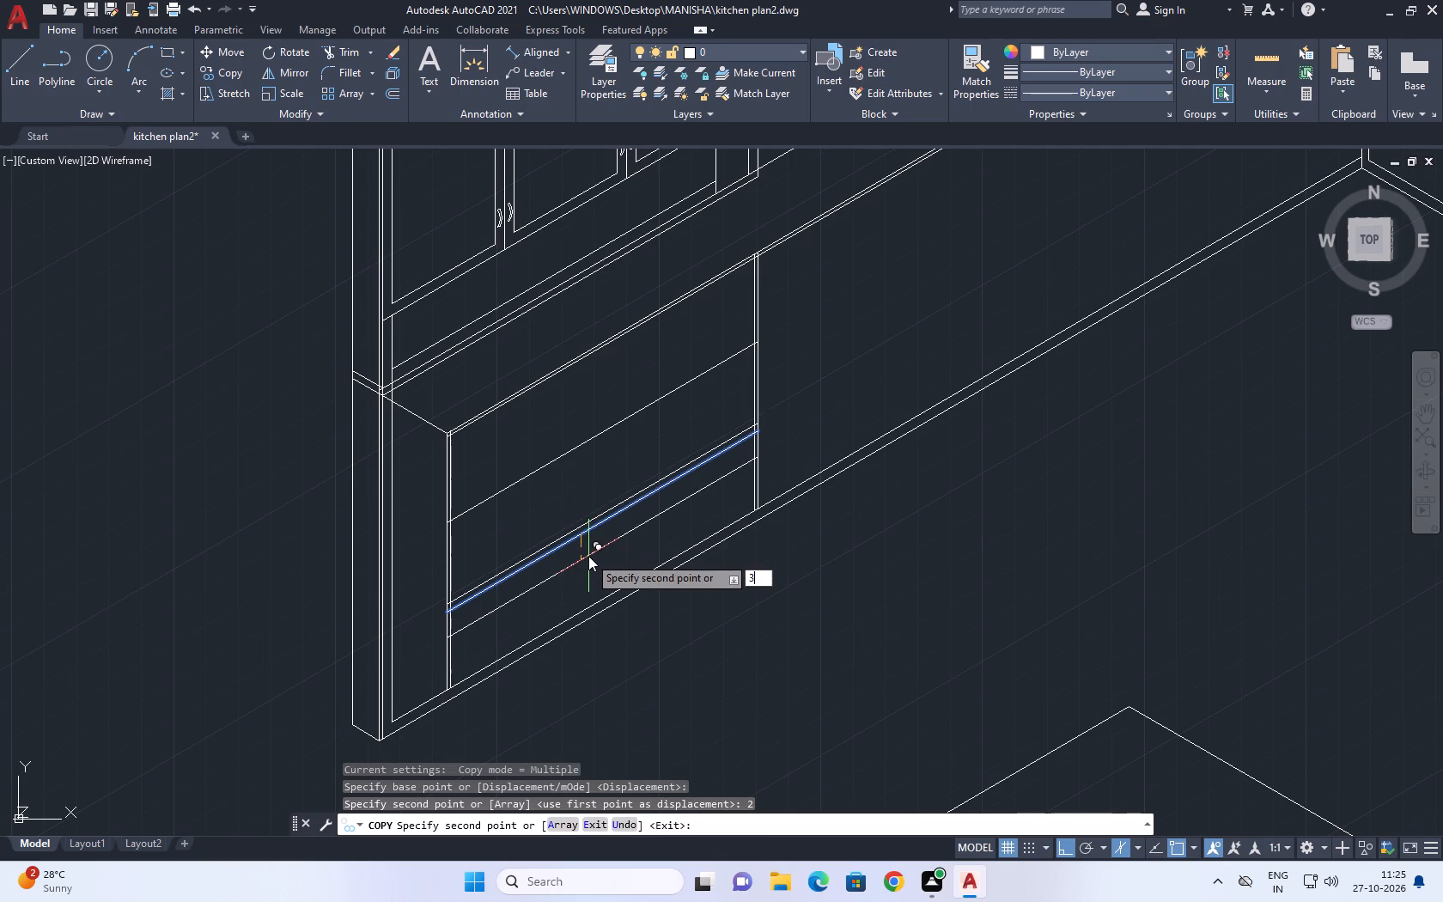
key("BackSpace")
type("2")
key("space")
key("Escape")
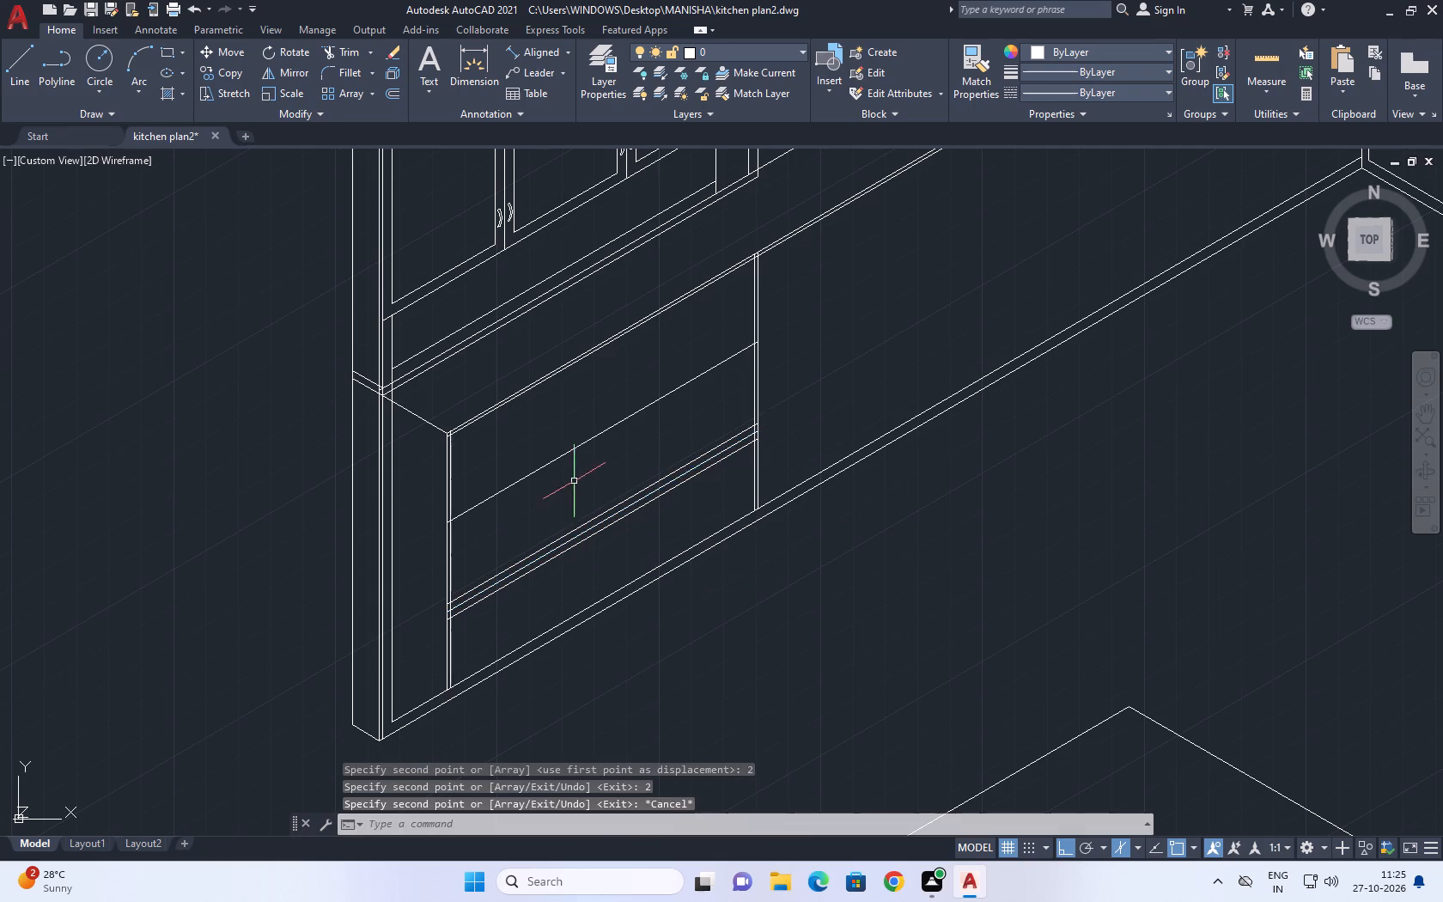
Copy the upper drawer divider line 2 units upward and 2 units downward.
left_click_drag(572, 476, 570, 466)
left_click(561, 448)
type("co")
key("space")
left_click(560, 462)
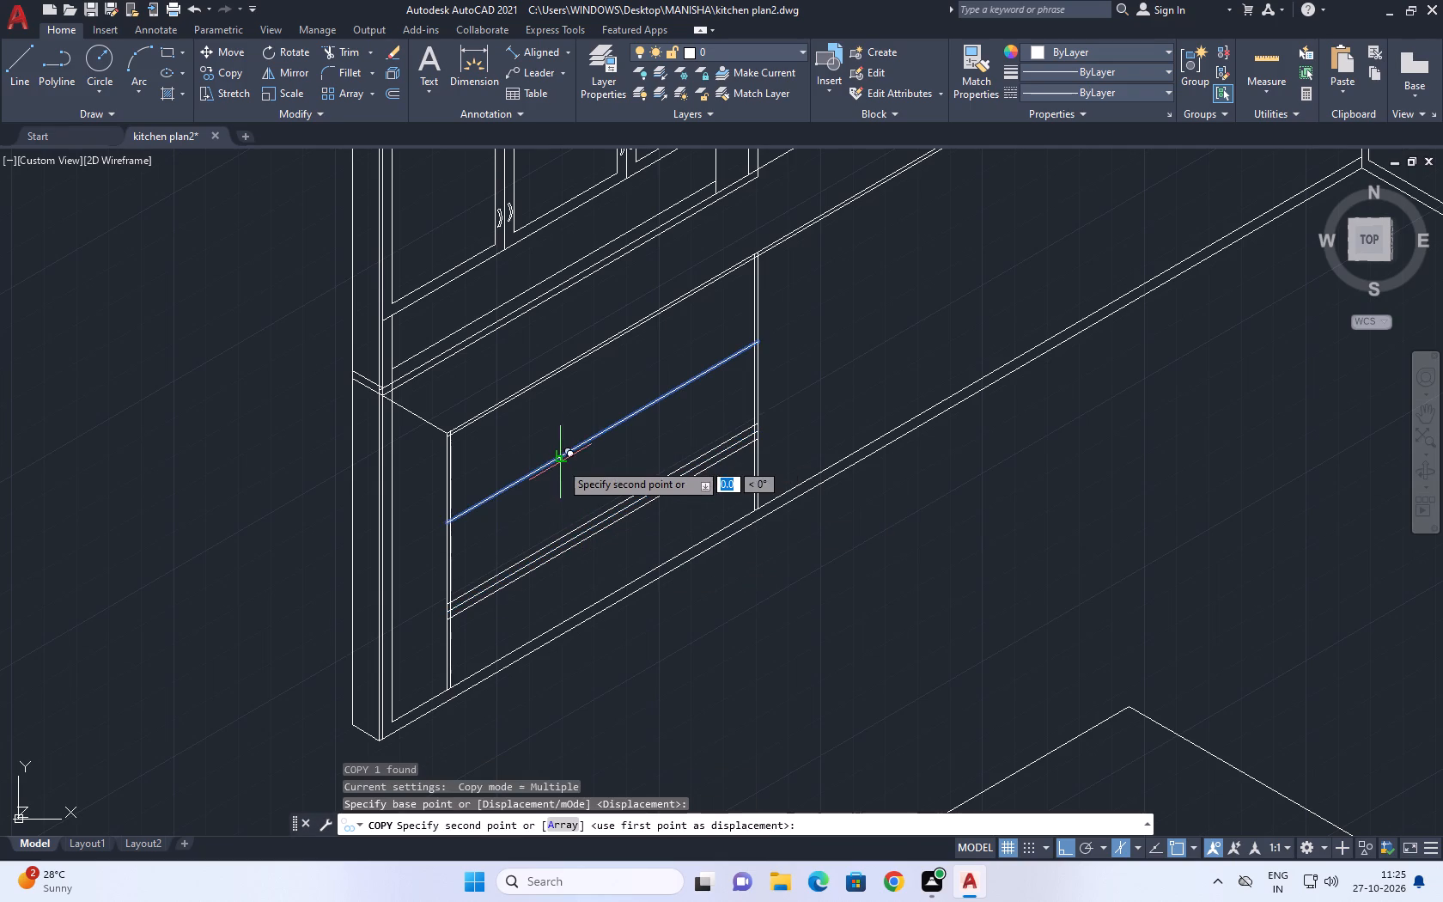
type("2")
key("space")
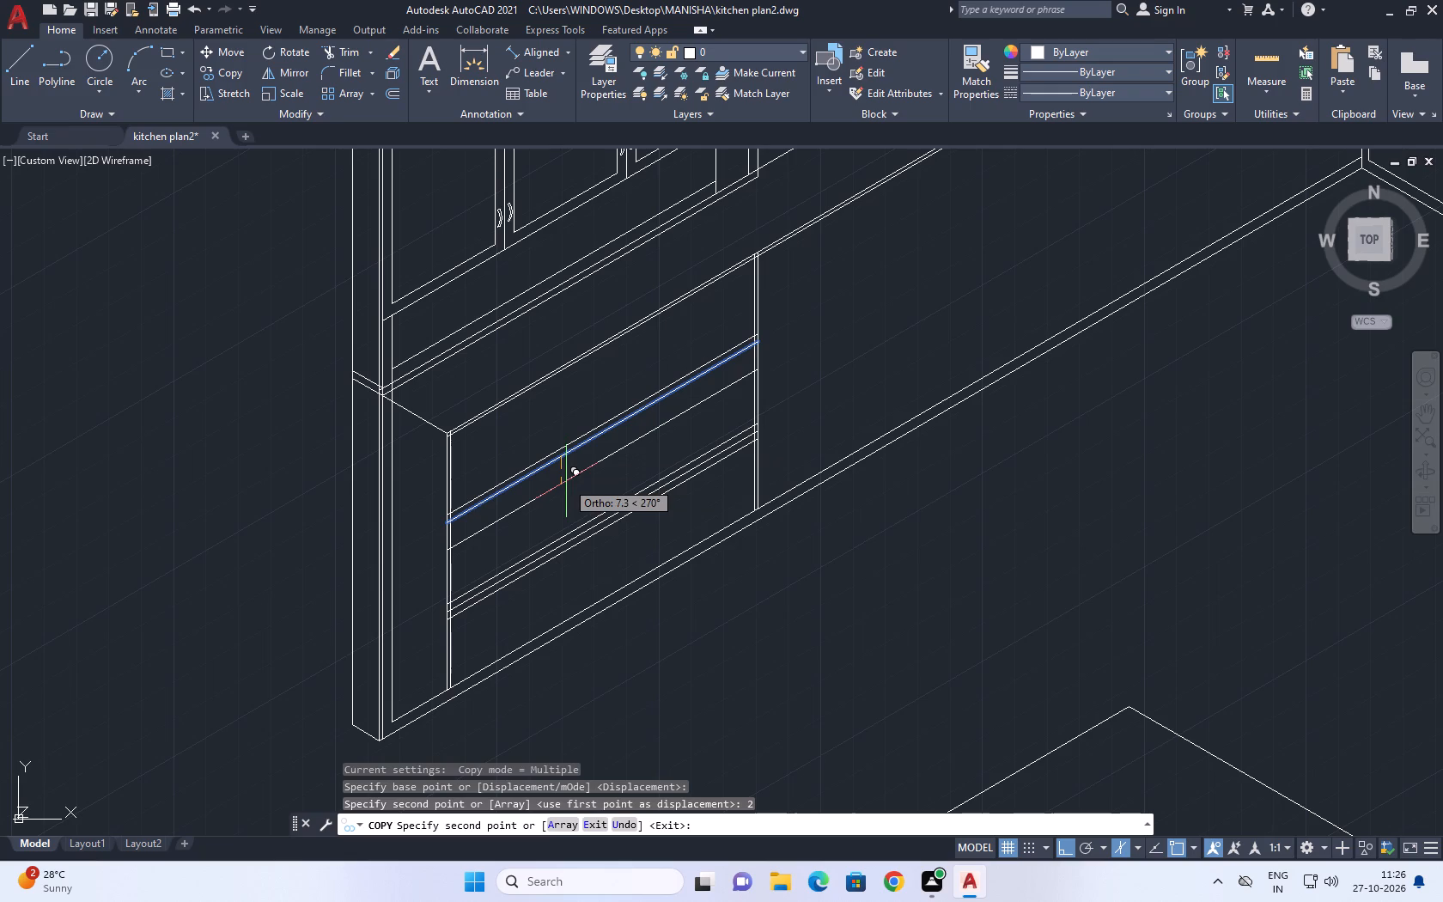
type("2")
key("space")
key("Escape")
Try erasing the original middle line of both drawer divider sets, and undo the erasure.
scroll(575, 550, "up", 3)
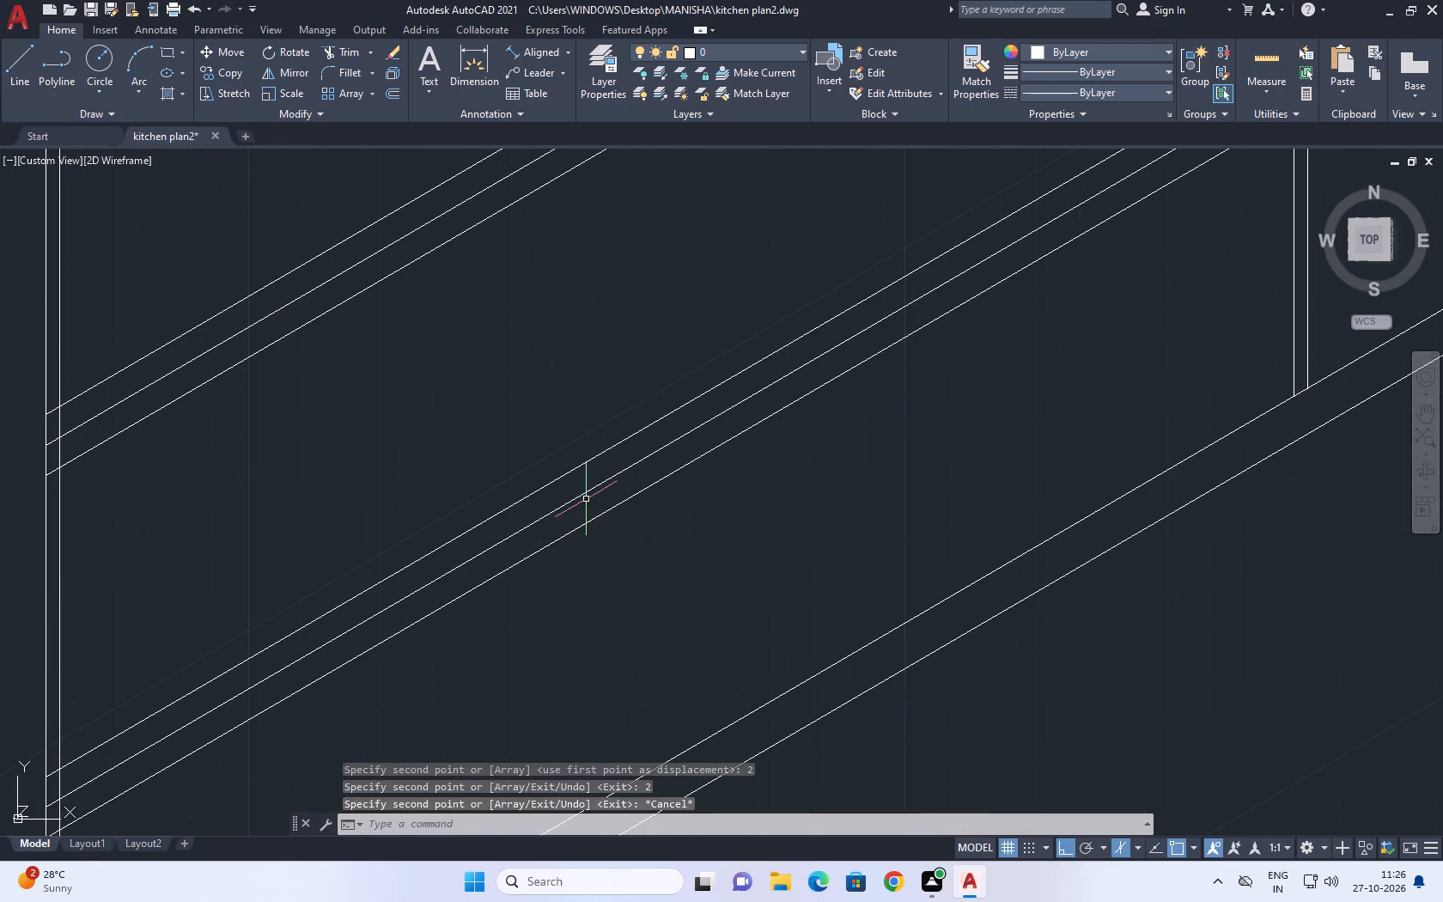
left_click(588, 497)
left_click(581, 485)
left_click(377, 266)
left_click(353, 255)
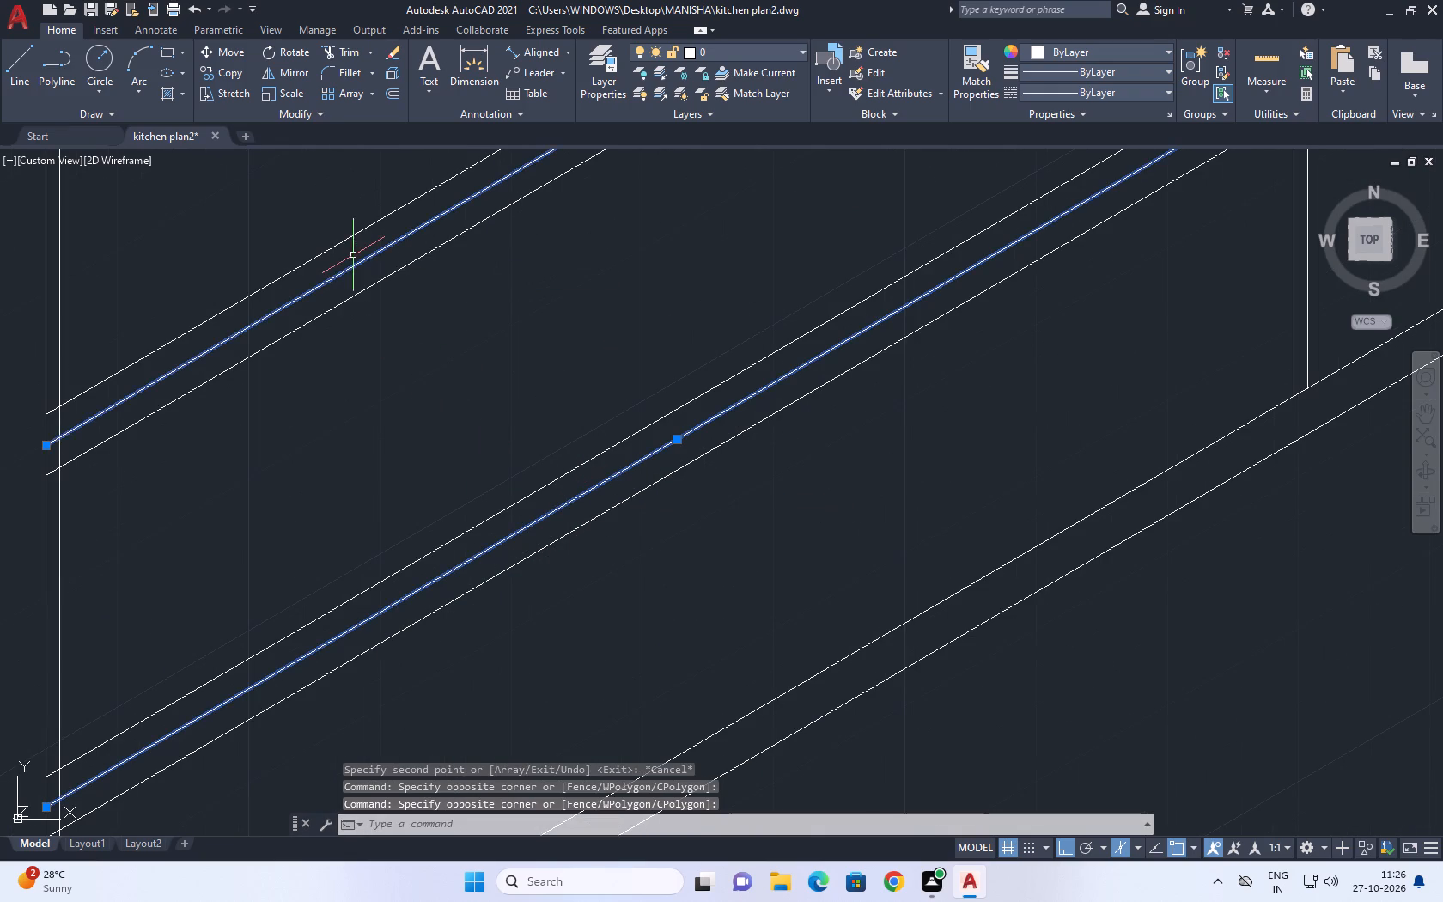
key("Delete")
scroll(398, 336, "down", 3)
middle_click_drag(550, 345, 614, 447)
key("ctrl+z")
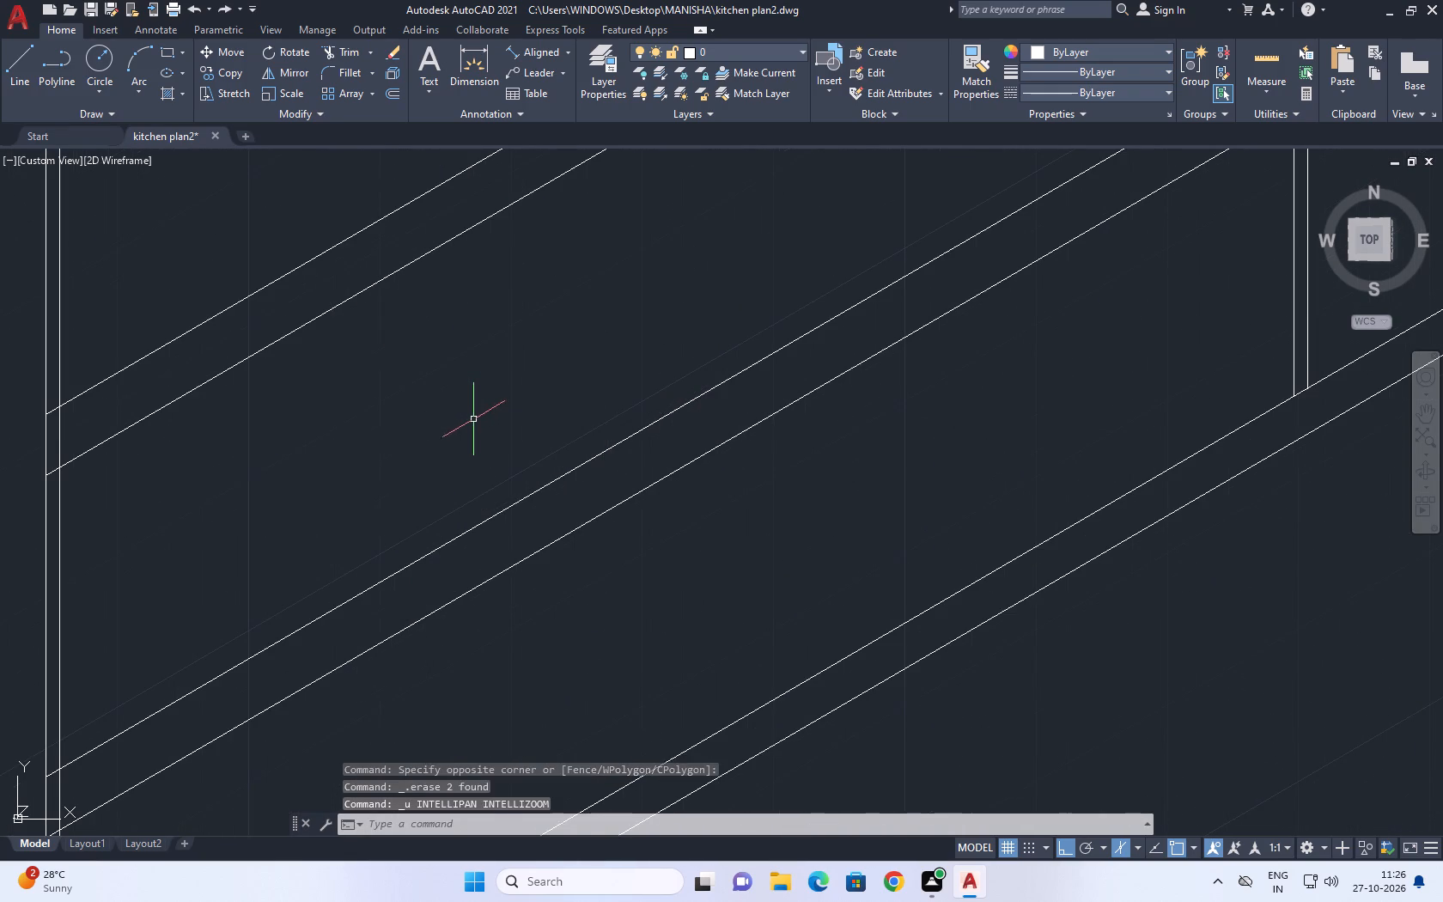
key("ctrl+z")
Erase the lowest line of both drawer divider sets, keeping the original line and the copy above it.
scroll(662, 454, "down", 3)
scroll(649, 460, "up", 3)
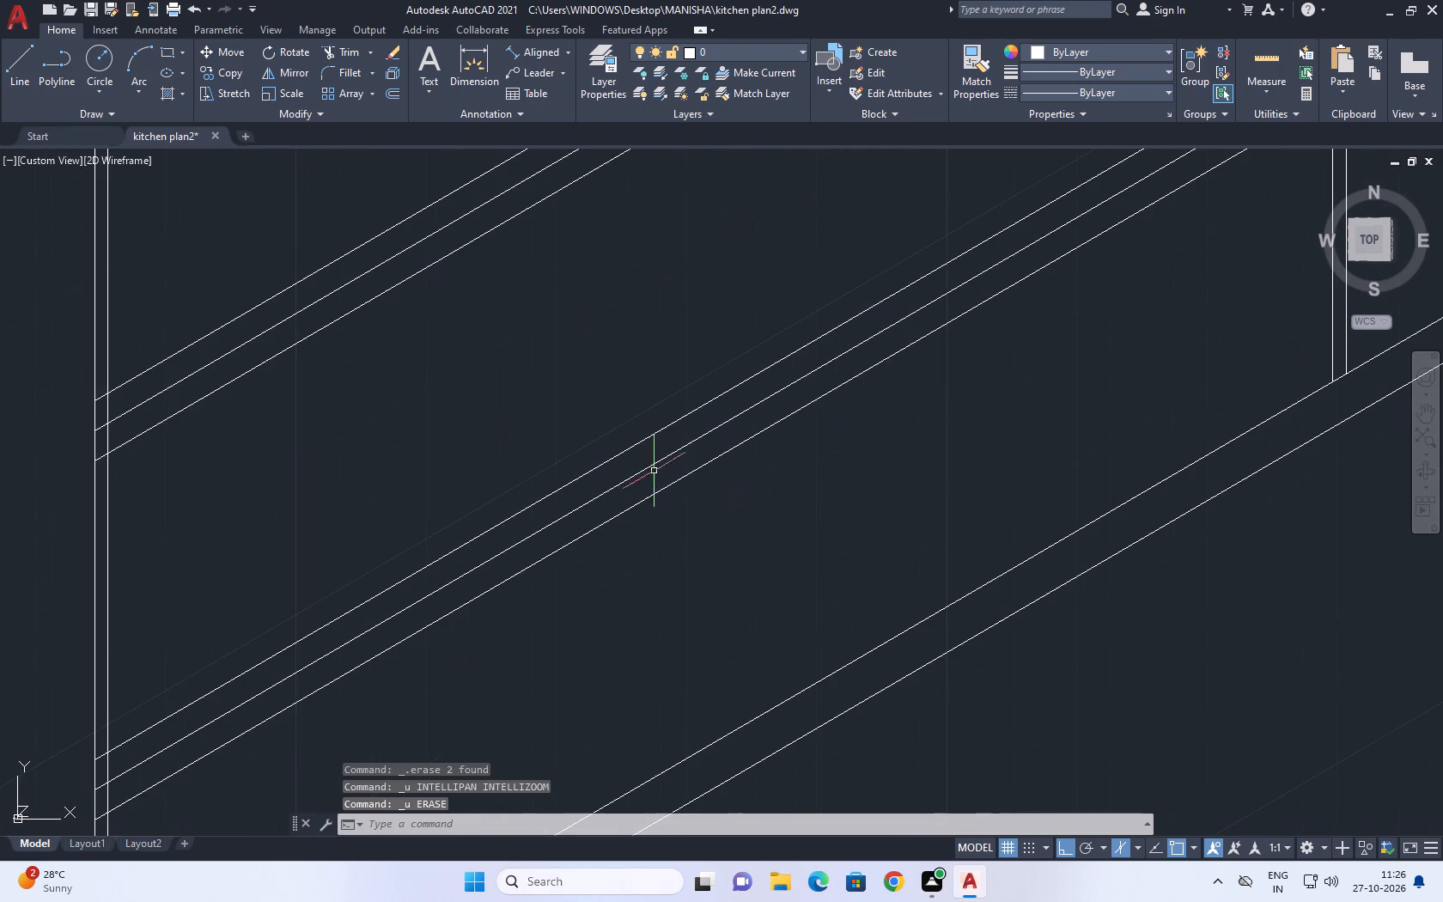
left_click(663, 485)
left_click(645, 522)
left_click(493, 239)
left_click(466, 230)
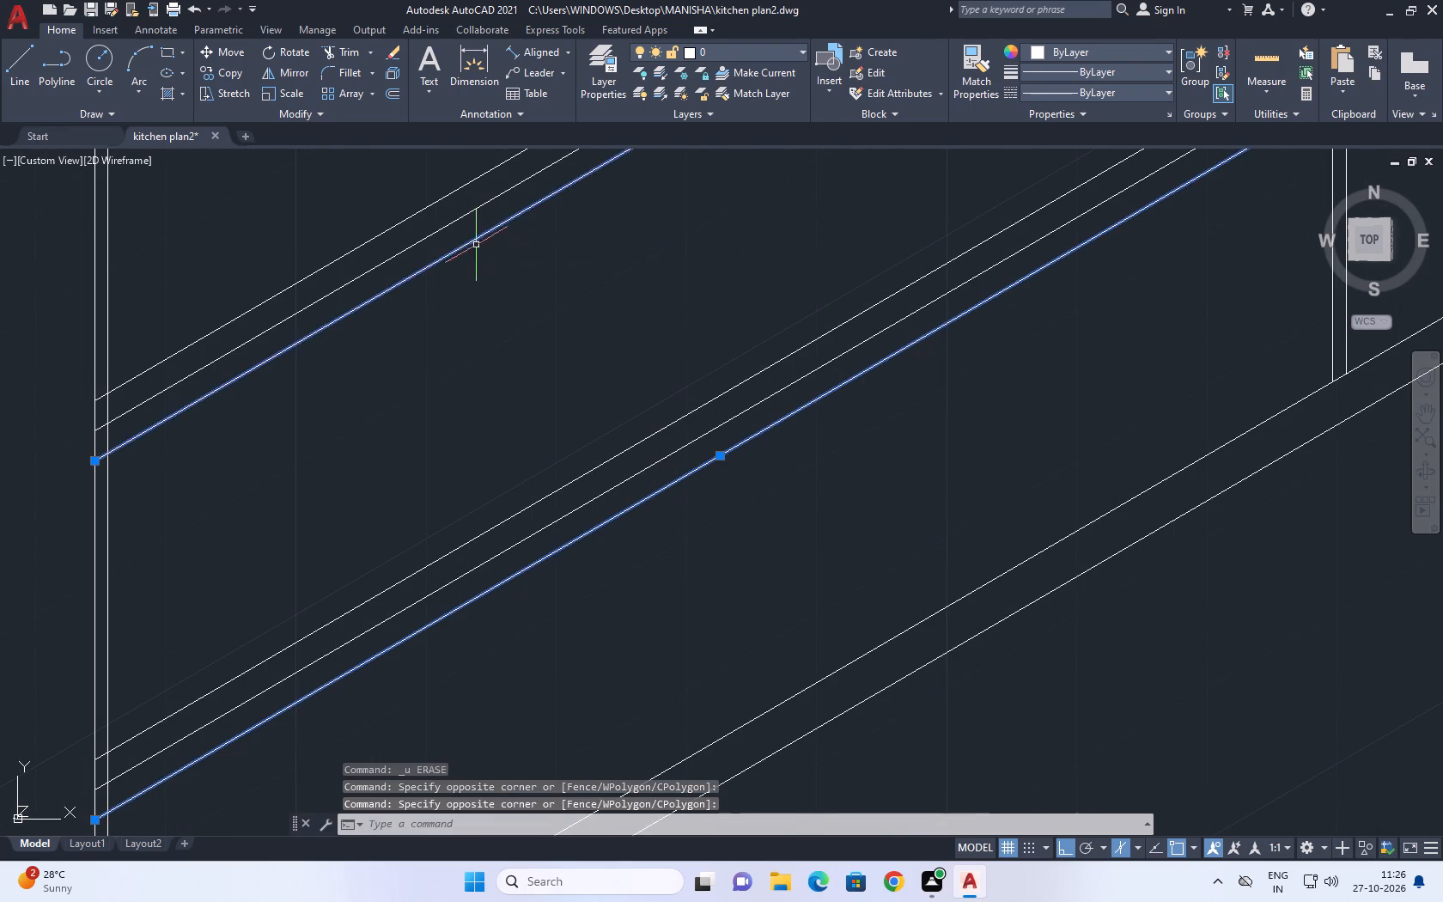
middle_click_drag(482, 256, 514, 377)
key("Delete")
Trim the upper drawer gap at the unit's end nearer the room corner, removing both line overruns and the inner vertical between them.
scroll(634, 456, "down", 2)
middle_click_drag(825, 373, 807, 503)
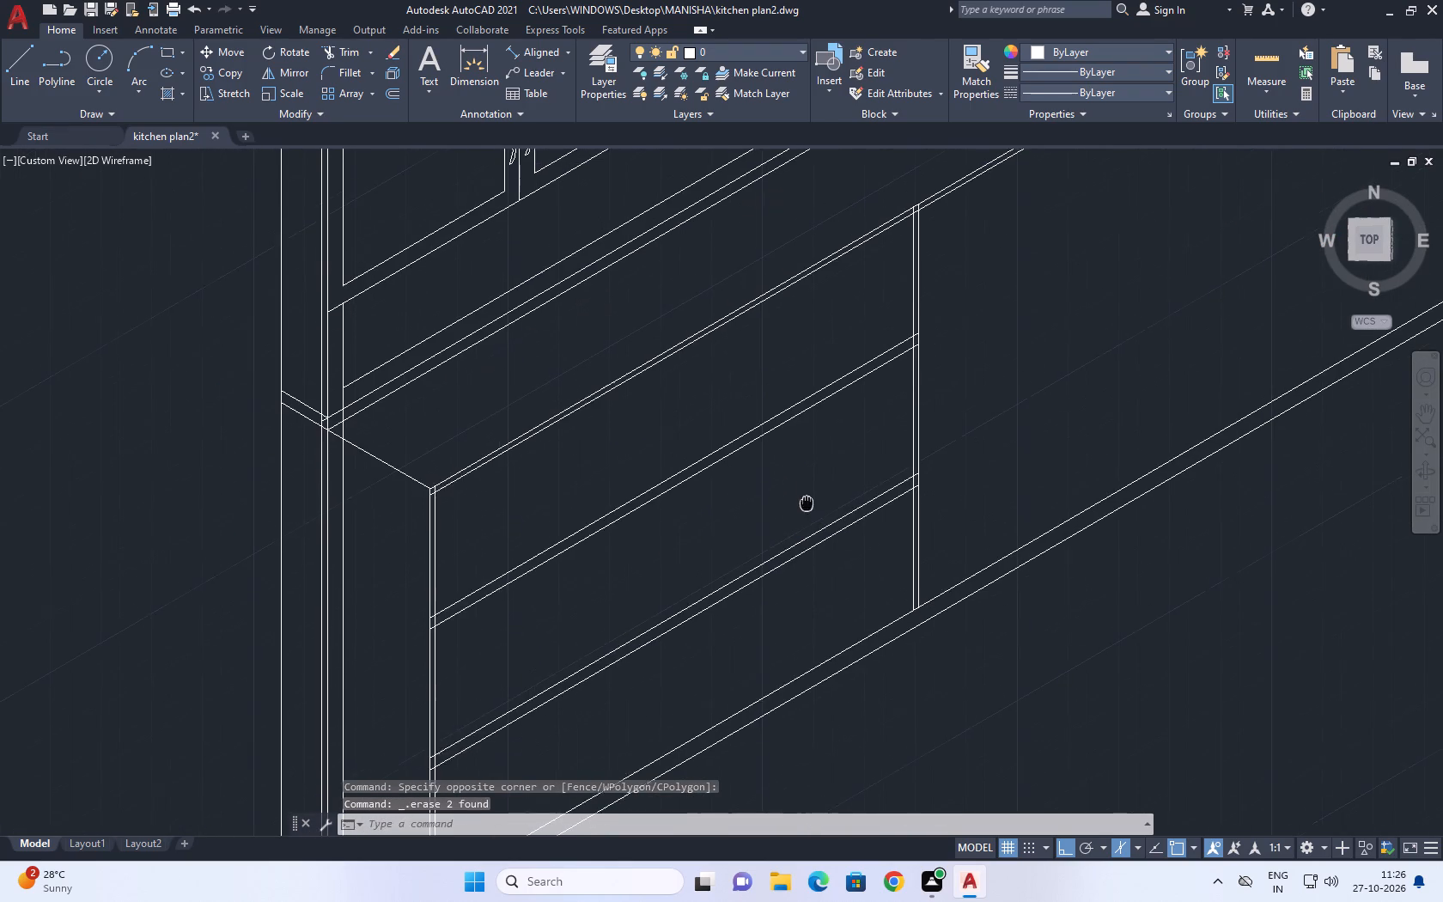
middle_click_drag(807, 503, 808, 504)
type("tr")
key("space")
scroll(906, 345, "up", 2)
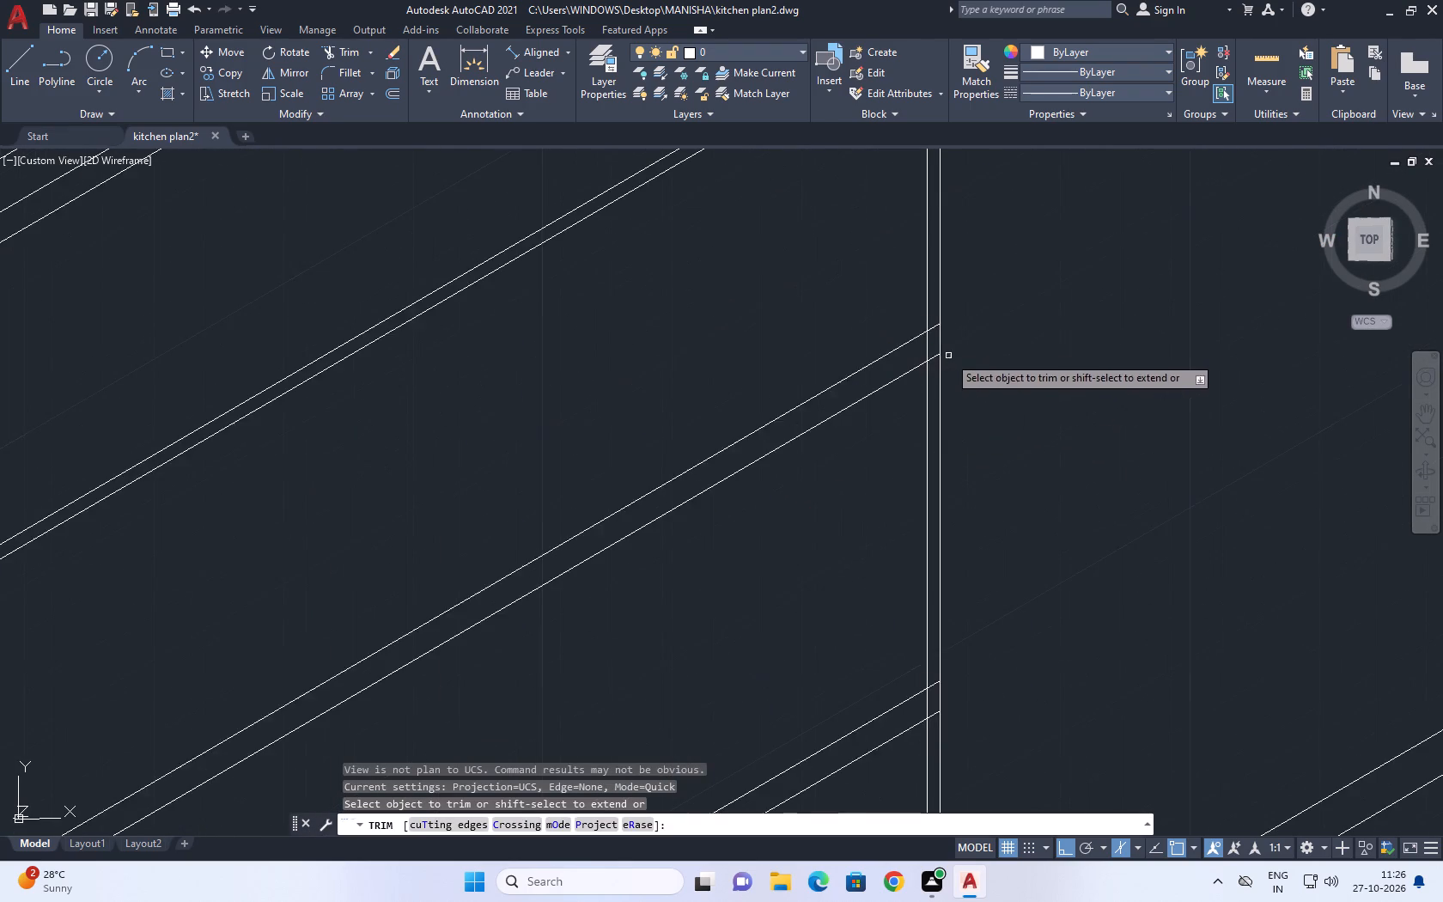
scroll(948, 356, "up", 2)
scroll(896, 273, "up", 3)
left_click(906, 274)
left_click(823, 485)
left_click(905, 516)
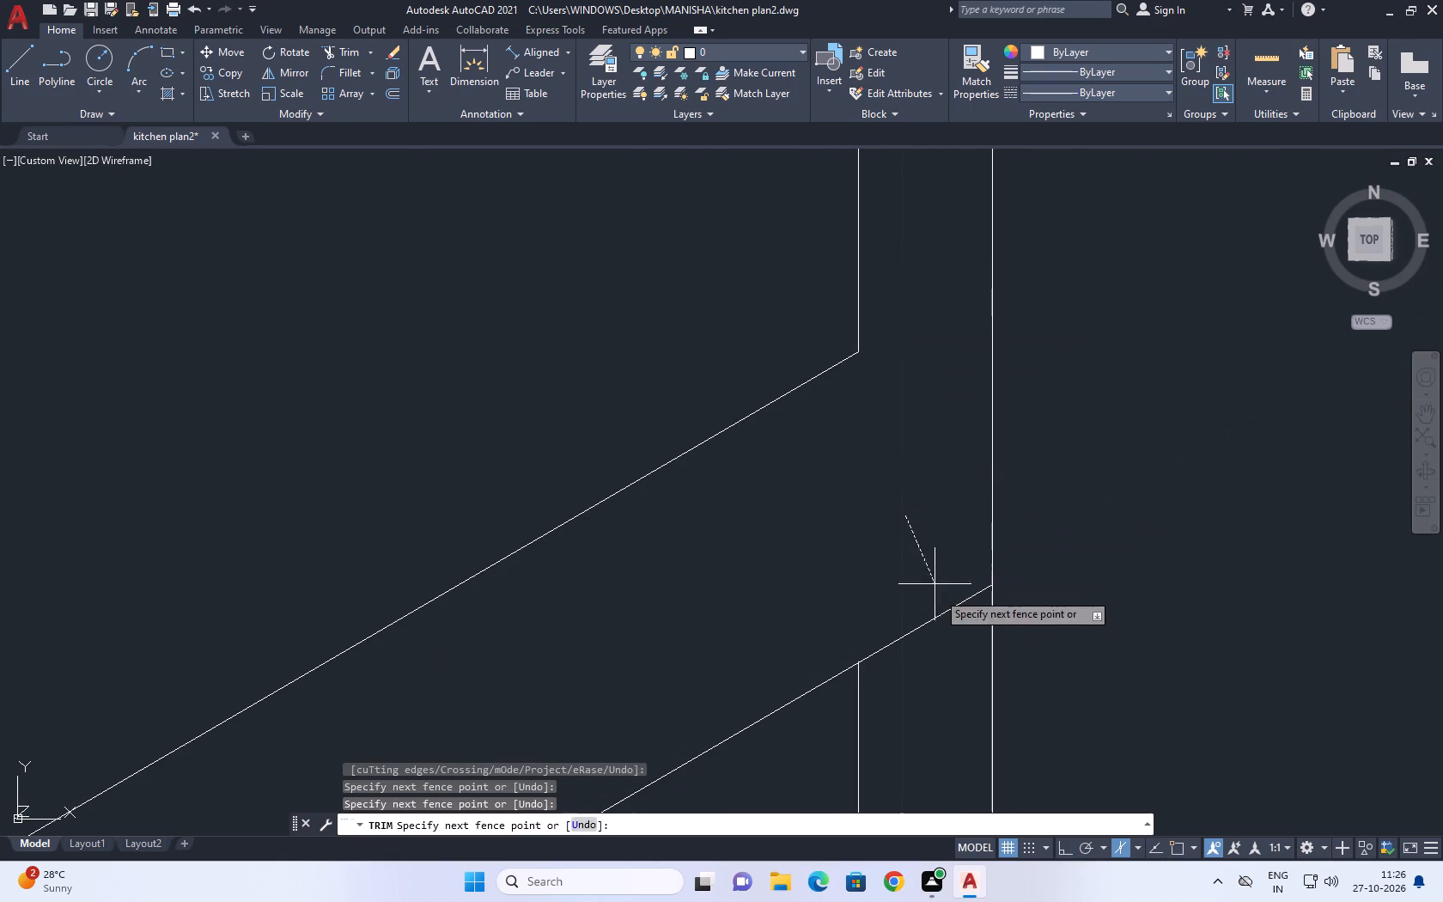
left_click(945, 638)
Trim the lower drawer gap at the same end, removing both divider line overruns and the inner vertical between them.
scroll(959, 511, "down", 5)
middle_click_drag(939, 696, 845, 442)
scroll(852, 617, "up", 2)
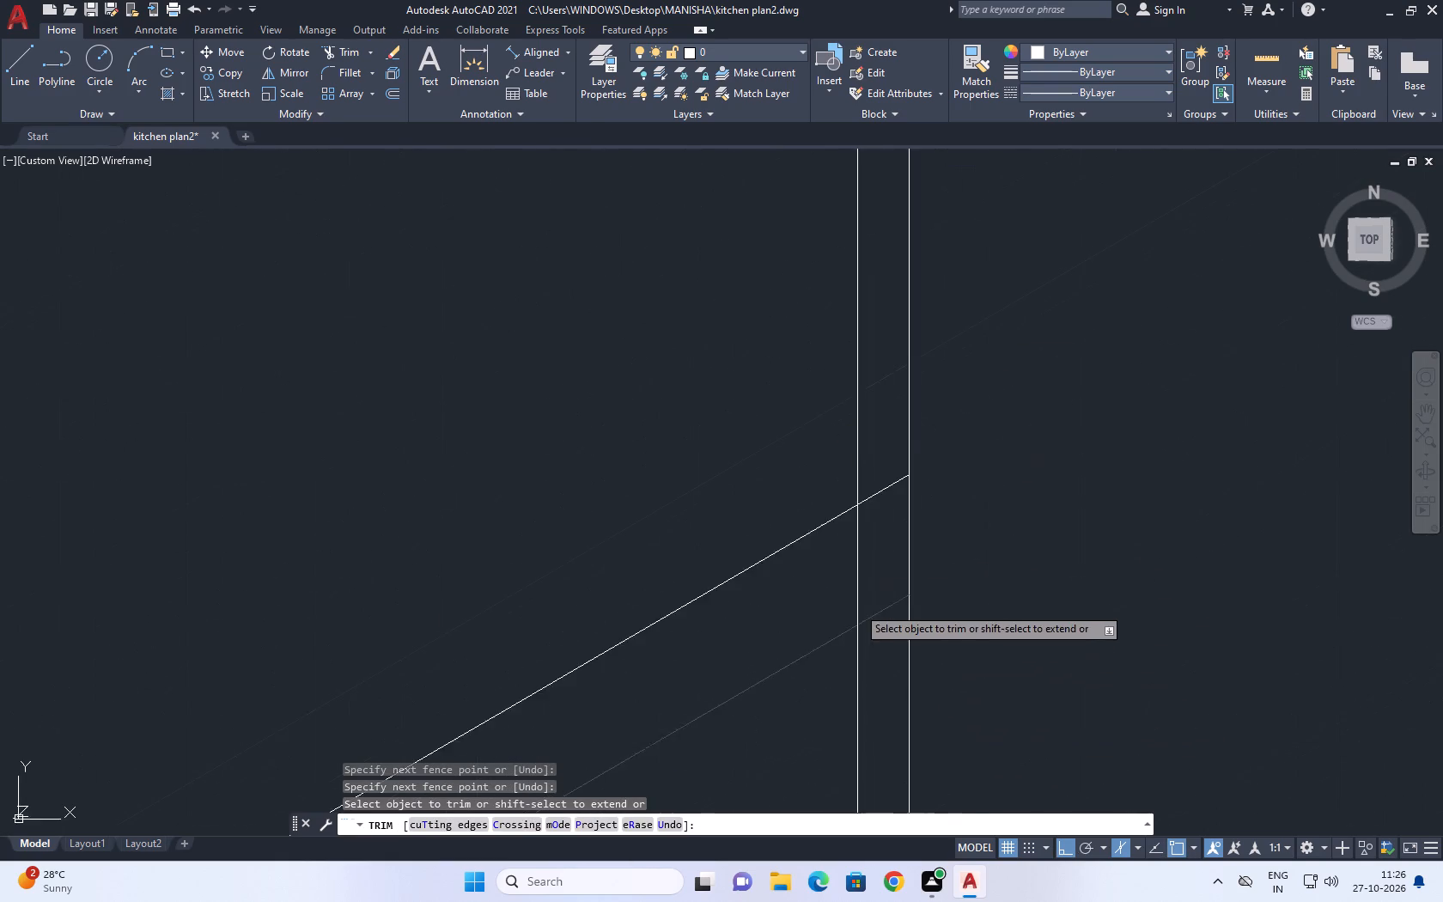
scroll(862, 605, "up", 3)
left_click_drag(906, 332, 906, 318)
left_click(797, 524)
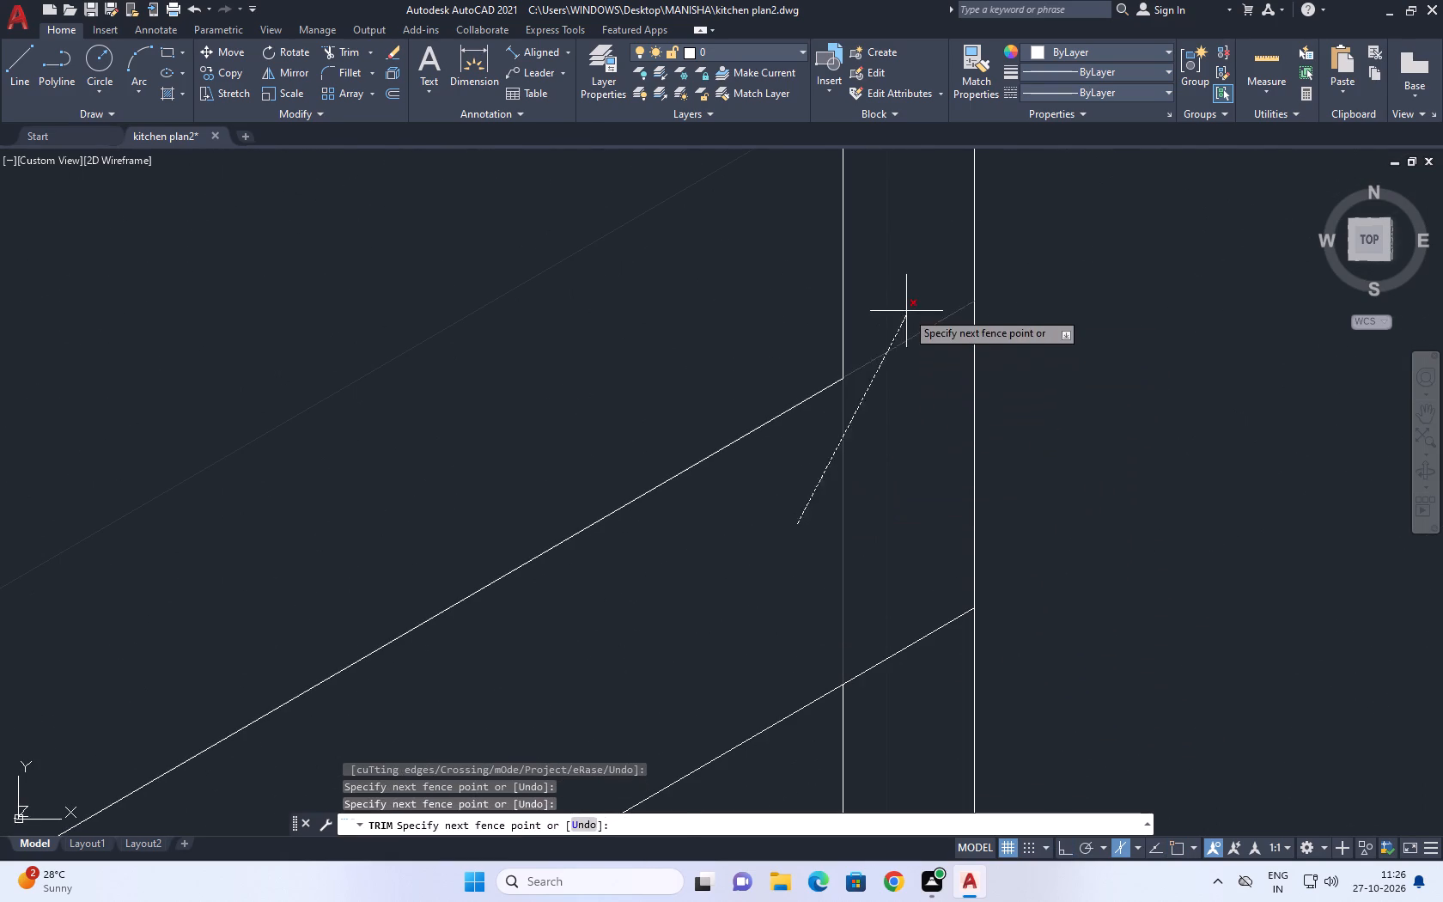
left_click(906, 305)
left_click(912, 518)
left_click(929, 684)
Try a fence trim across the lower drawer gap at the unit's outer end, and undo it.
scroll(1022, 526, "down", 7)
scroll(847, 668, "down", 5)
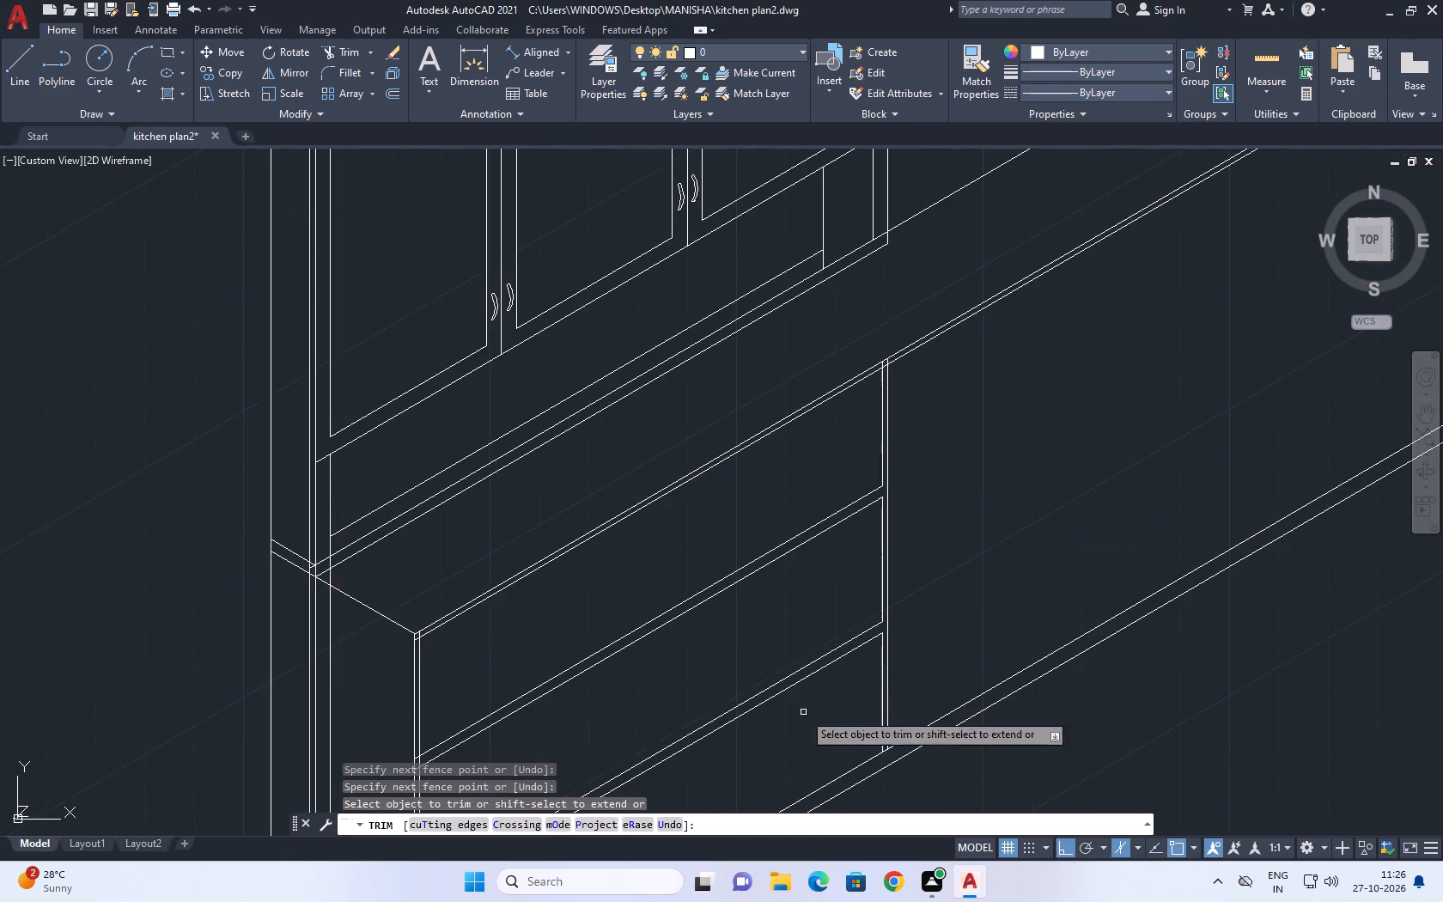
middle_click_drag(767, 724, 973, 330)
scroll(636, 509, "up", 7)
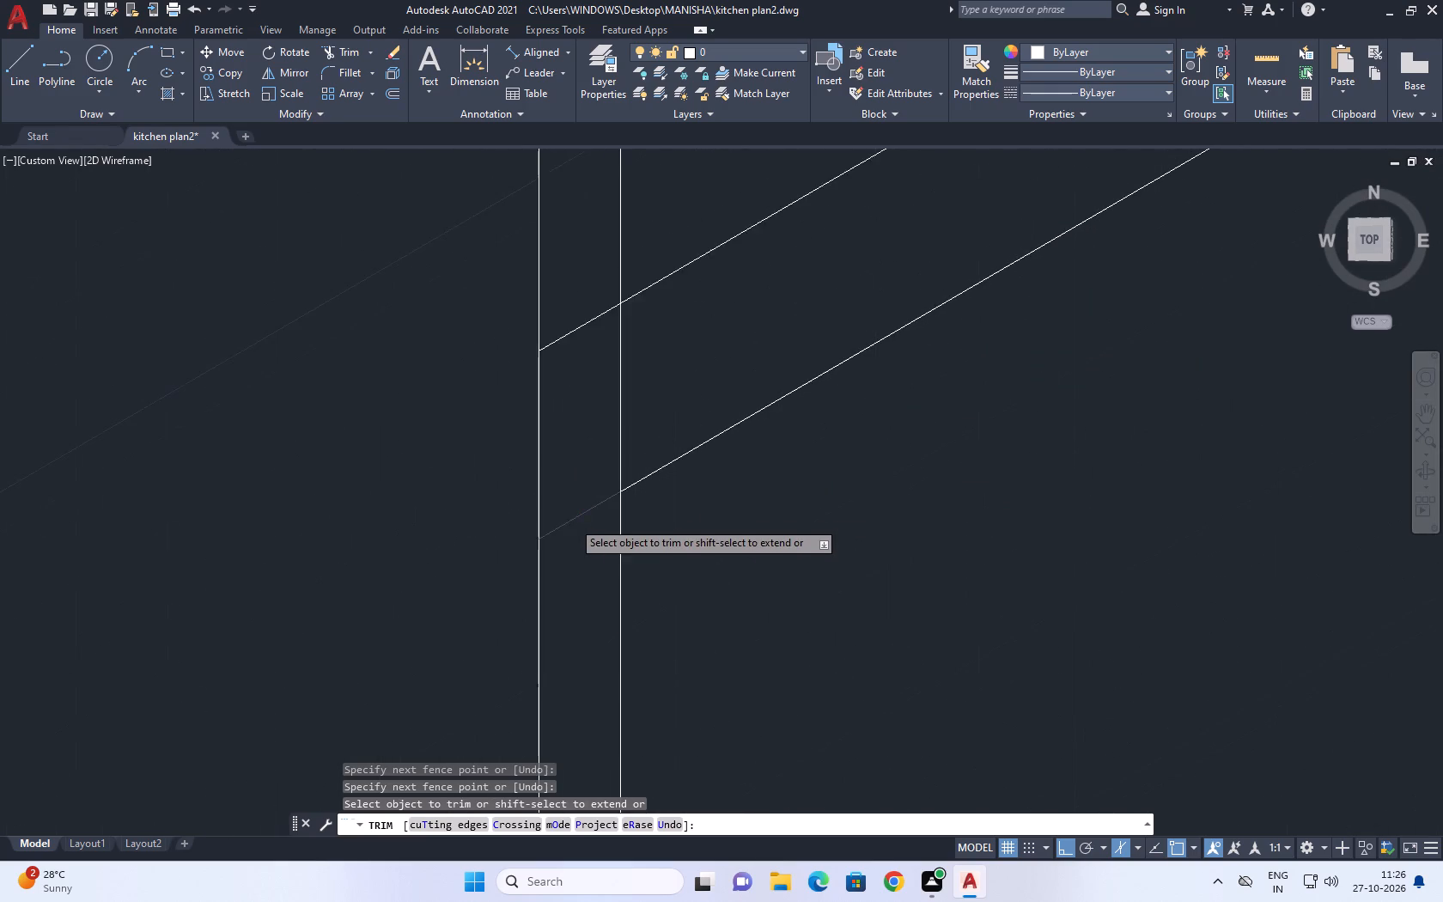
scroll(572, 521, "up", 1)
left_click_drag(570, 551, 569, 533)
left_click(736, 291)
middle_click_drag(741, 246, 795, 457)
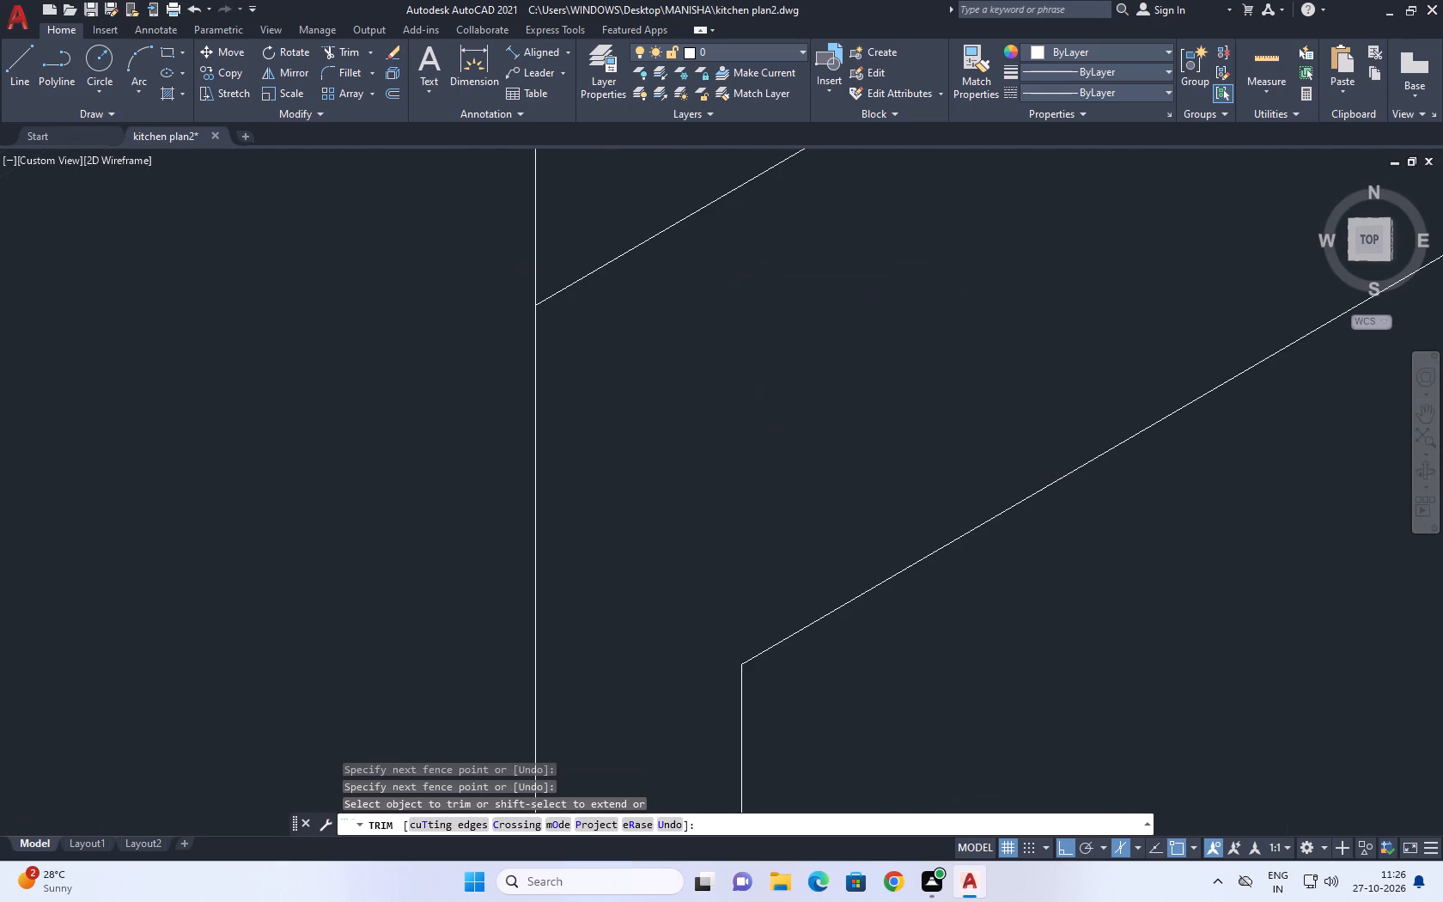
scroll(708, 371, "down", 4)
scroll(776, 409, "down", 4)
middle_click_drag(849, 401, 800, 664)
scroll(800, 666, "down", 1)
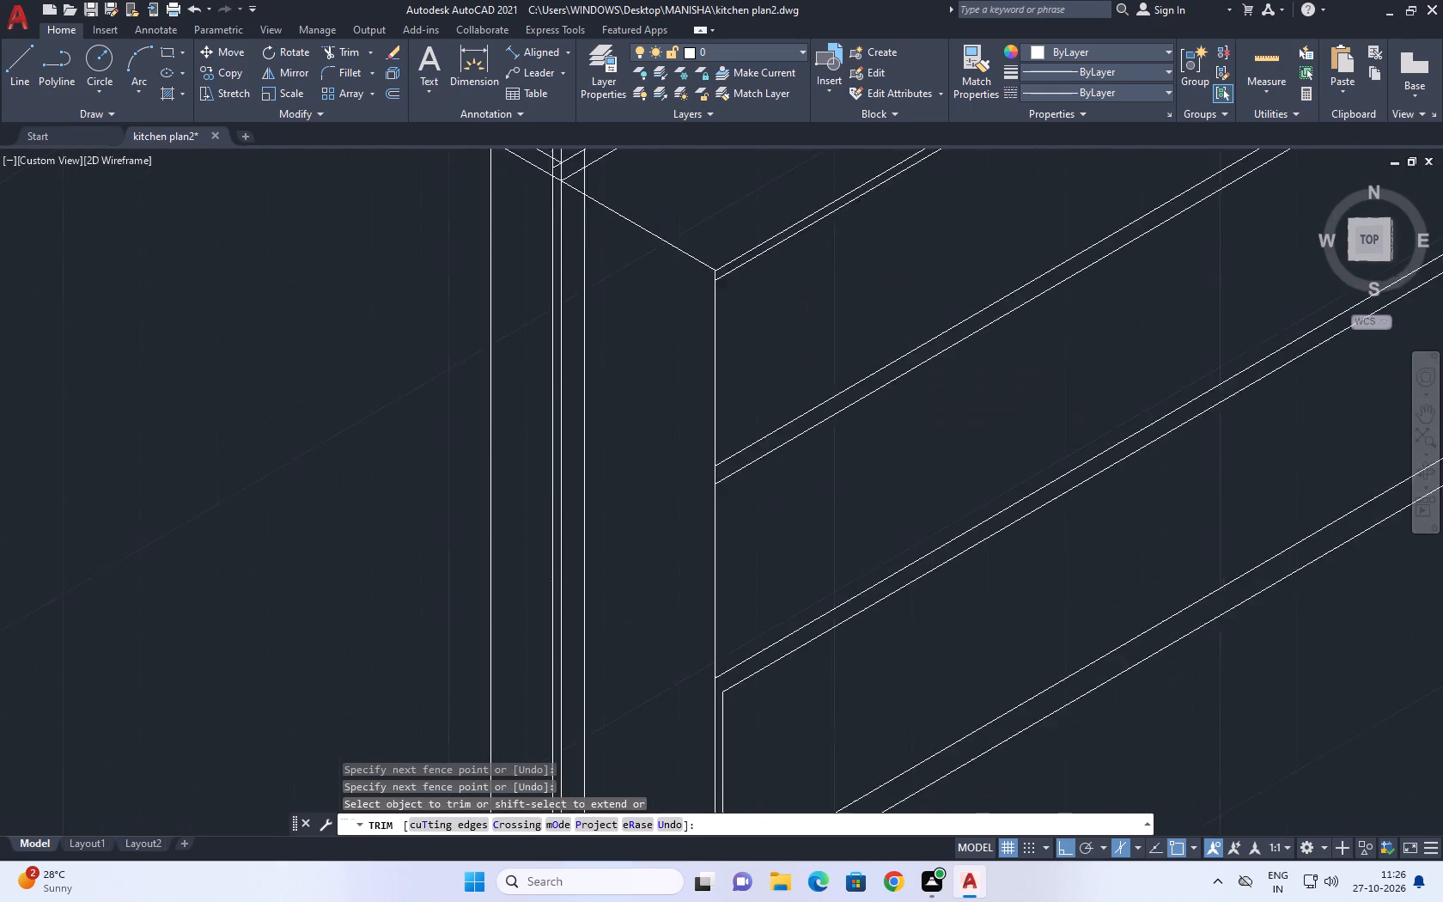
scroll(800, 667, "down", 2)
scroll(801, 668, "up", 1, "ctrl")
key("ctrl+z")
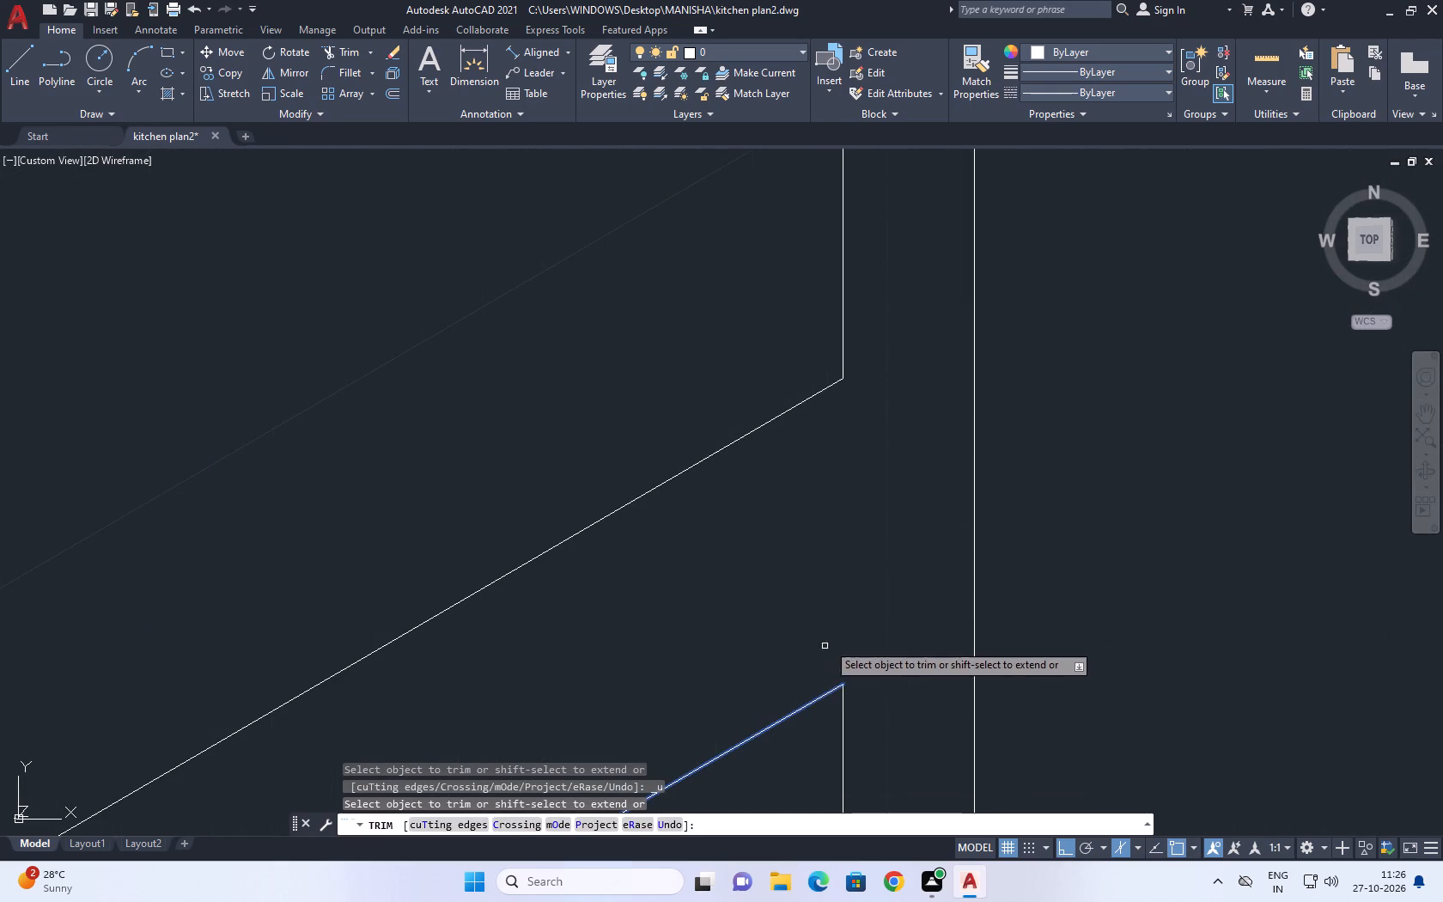
Trim the lower drawer gap at the unit's outer end, removing both line overruns and the inner vertical segment between them.
scroll(939, 472, "down", 10, "ctrl")
scroll(753, 570, "up", 2)
scroll(748, 651, "up", 4)
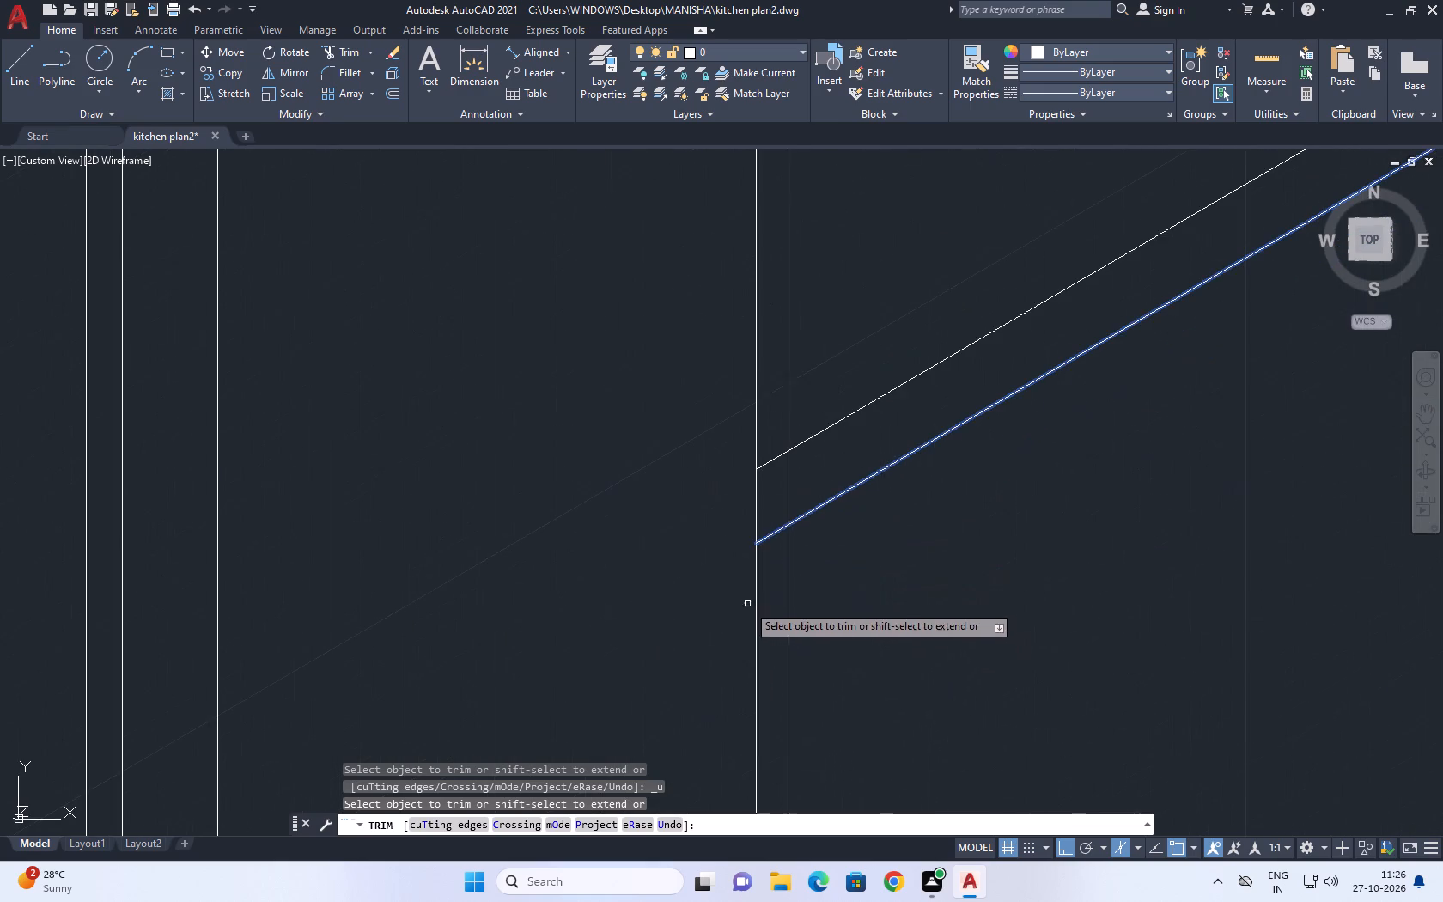
left_click(770, 535)
left_click(790, 496)
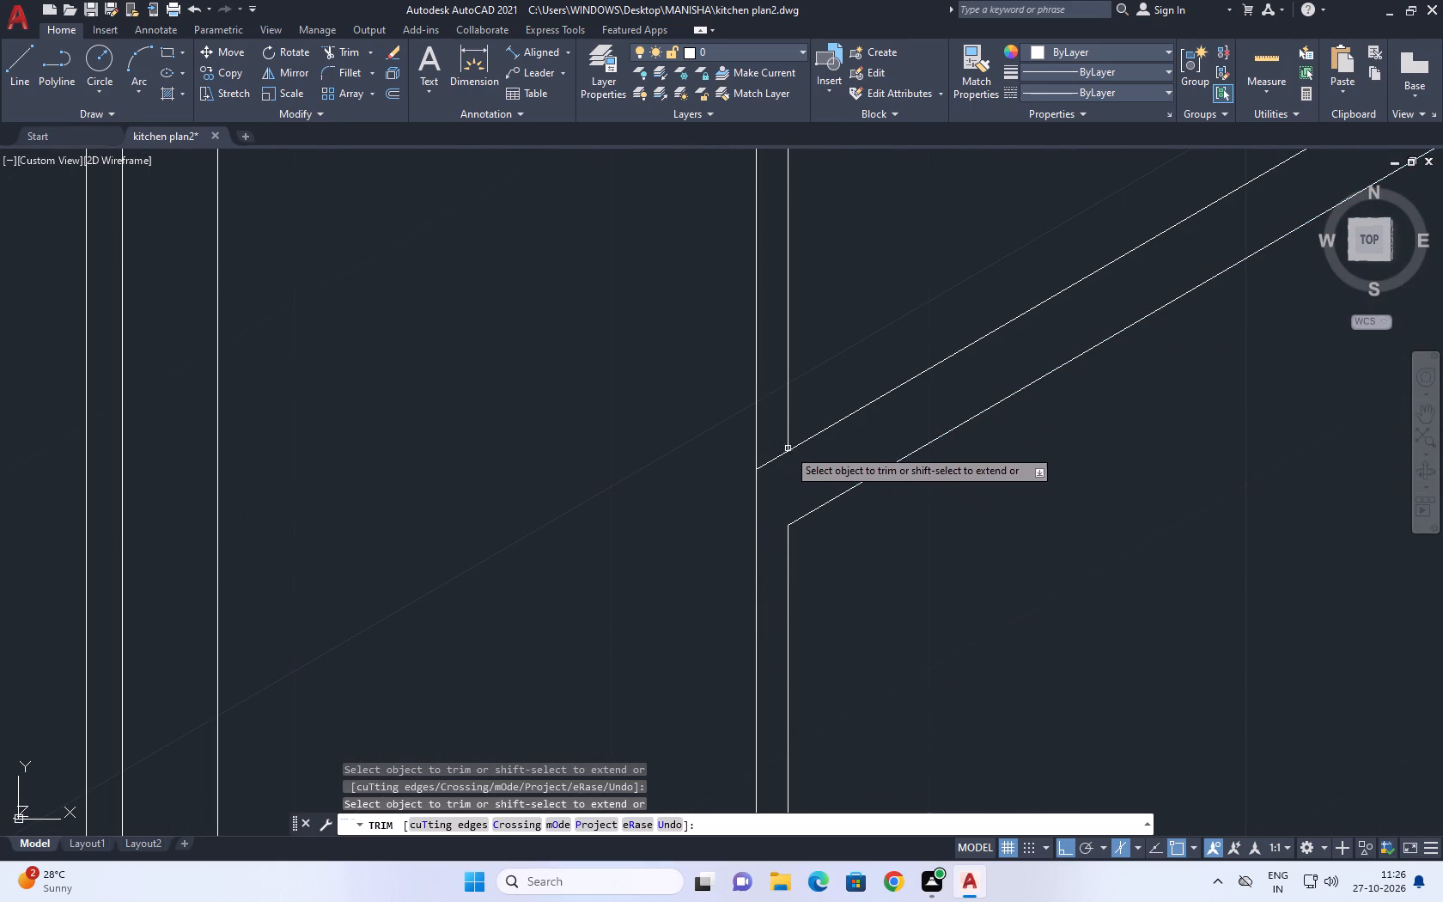
left_click(782, 456)
Trim the upper drawer gap at the unit's outer end, removing both line overruns and the inner vertical segment between them.
scroll(790, 520, "down", 4)
middle_click_drag(862, 400, 765, 698)
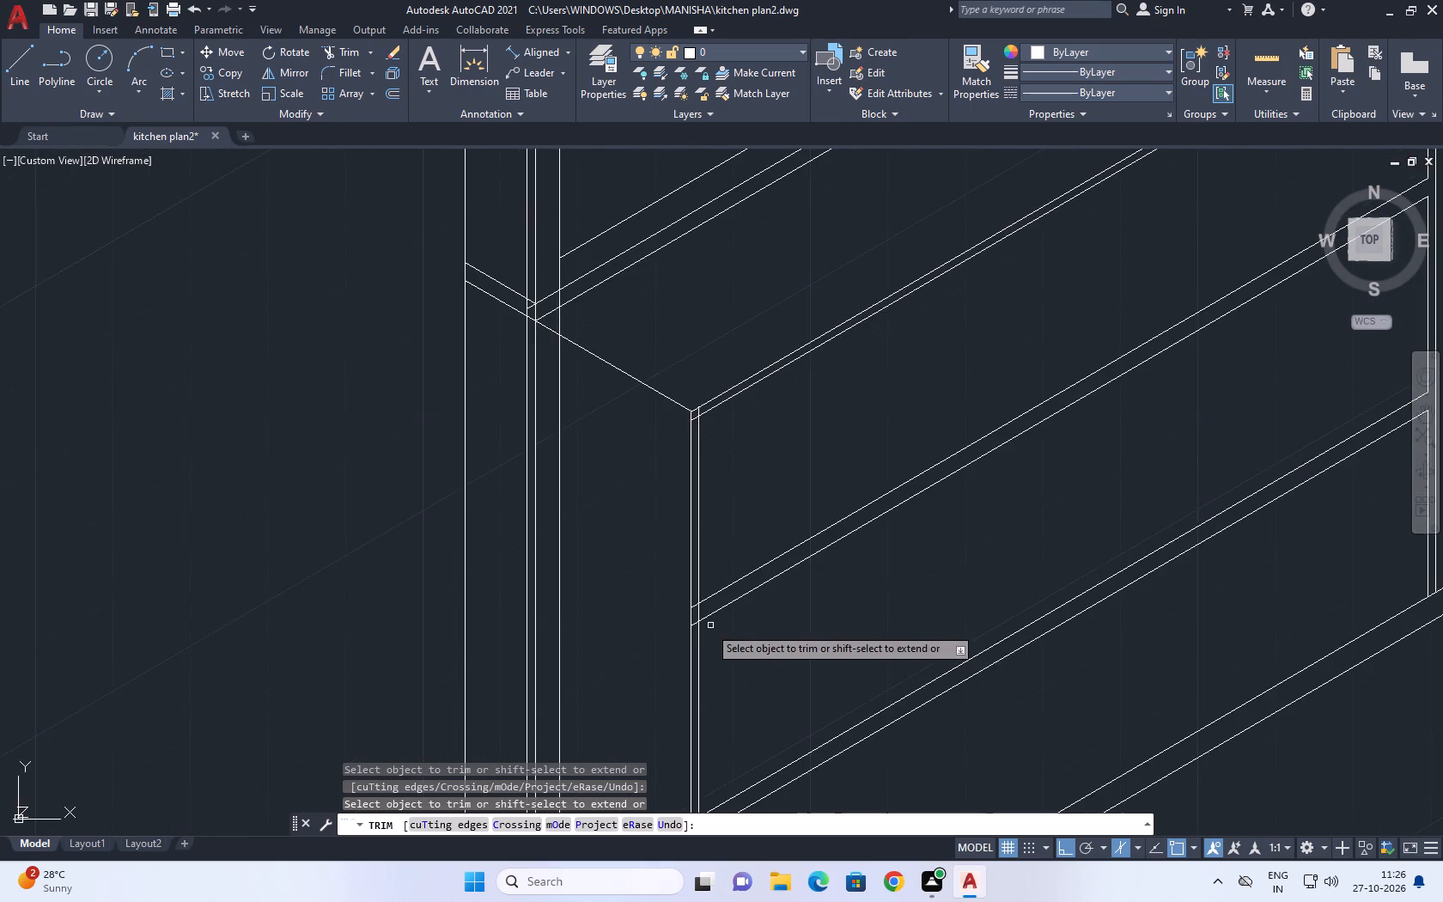
scroll(703, 629, "up", 5)
left_click(629, 600)
left_click(618, 615)
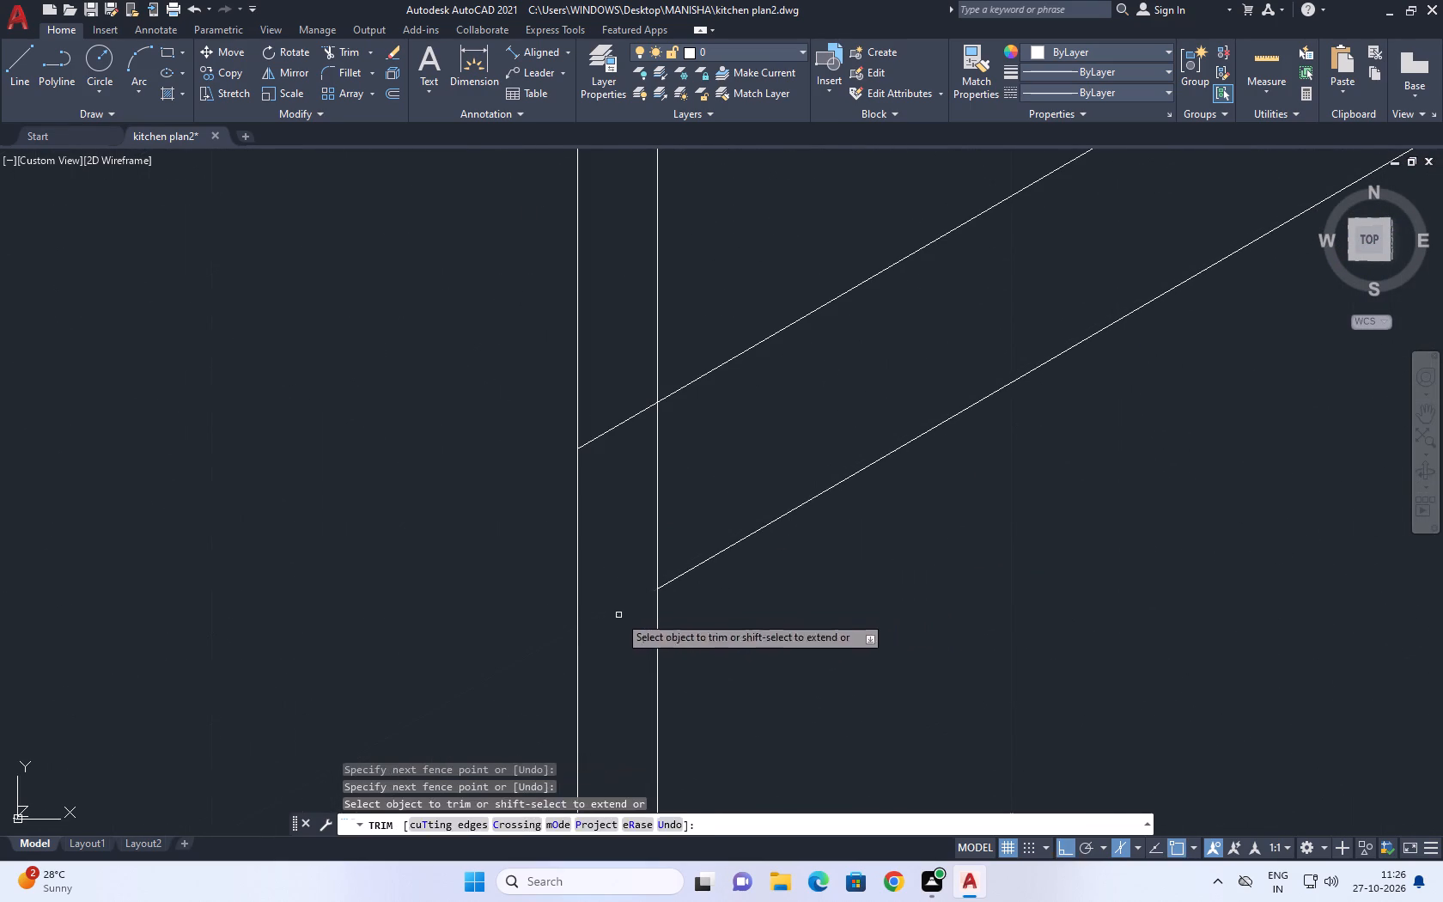
left_click(655, 515)
left_click(697, 480)
left_click(612, 391)
left_click(631, 461)
Trim the overruns at the unit's top outer corner so the inner vertical and the top drawer's upper line meet cleanly.
scroll(743, 442, "down", 7)
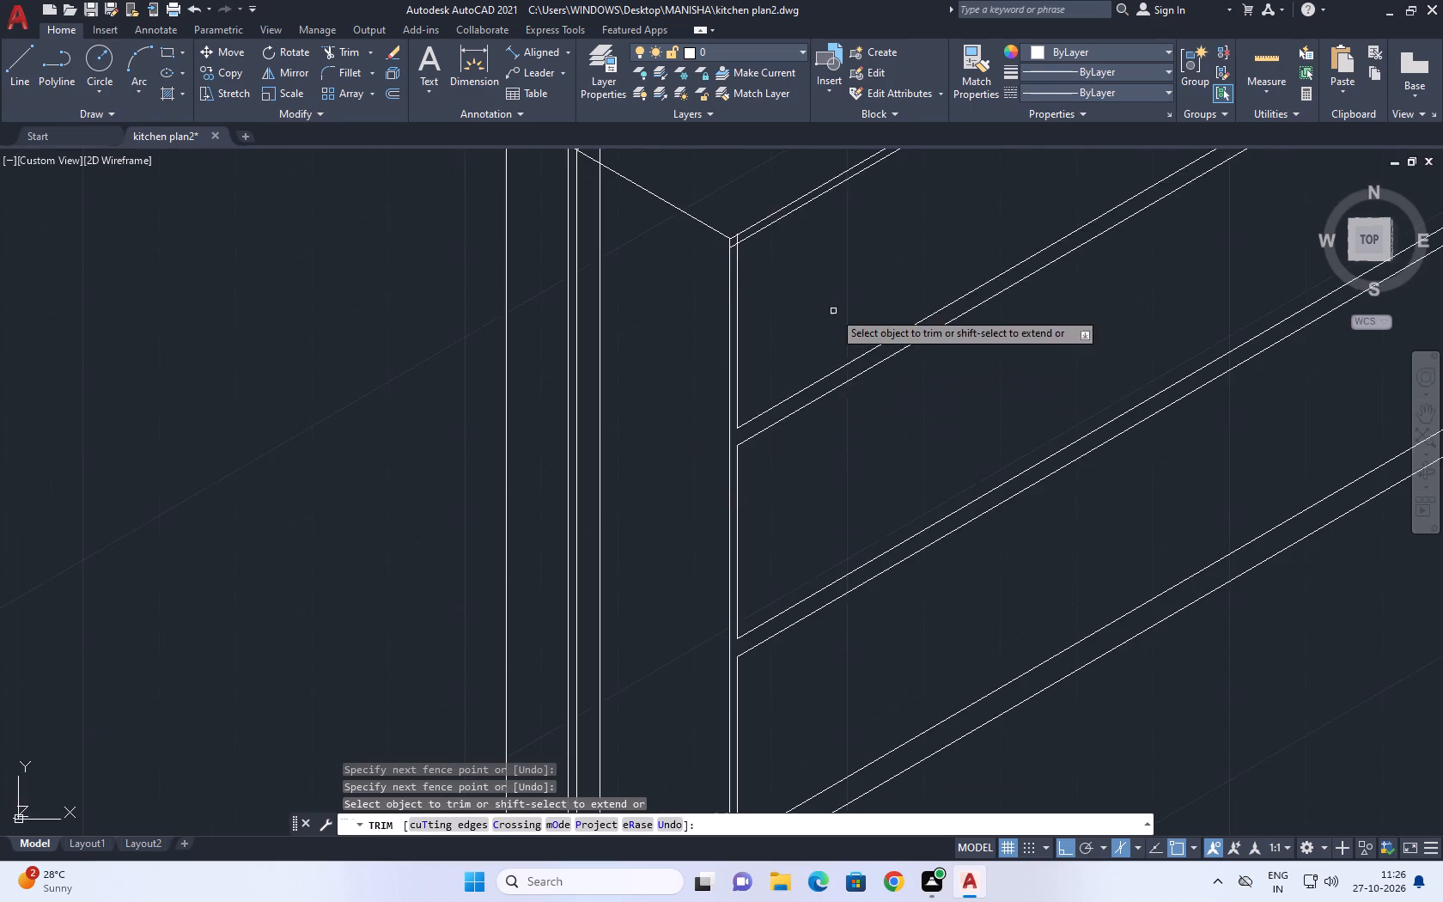
middle_click_drag(819, 346, 752, 518)
scroll(681, 400, "up", 4)
scroll(623, 445, "up", 6)
left_click(728, 375)
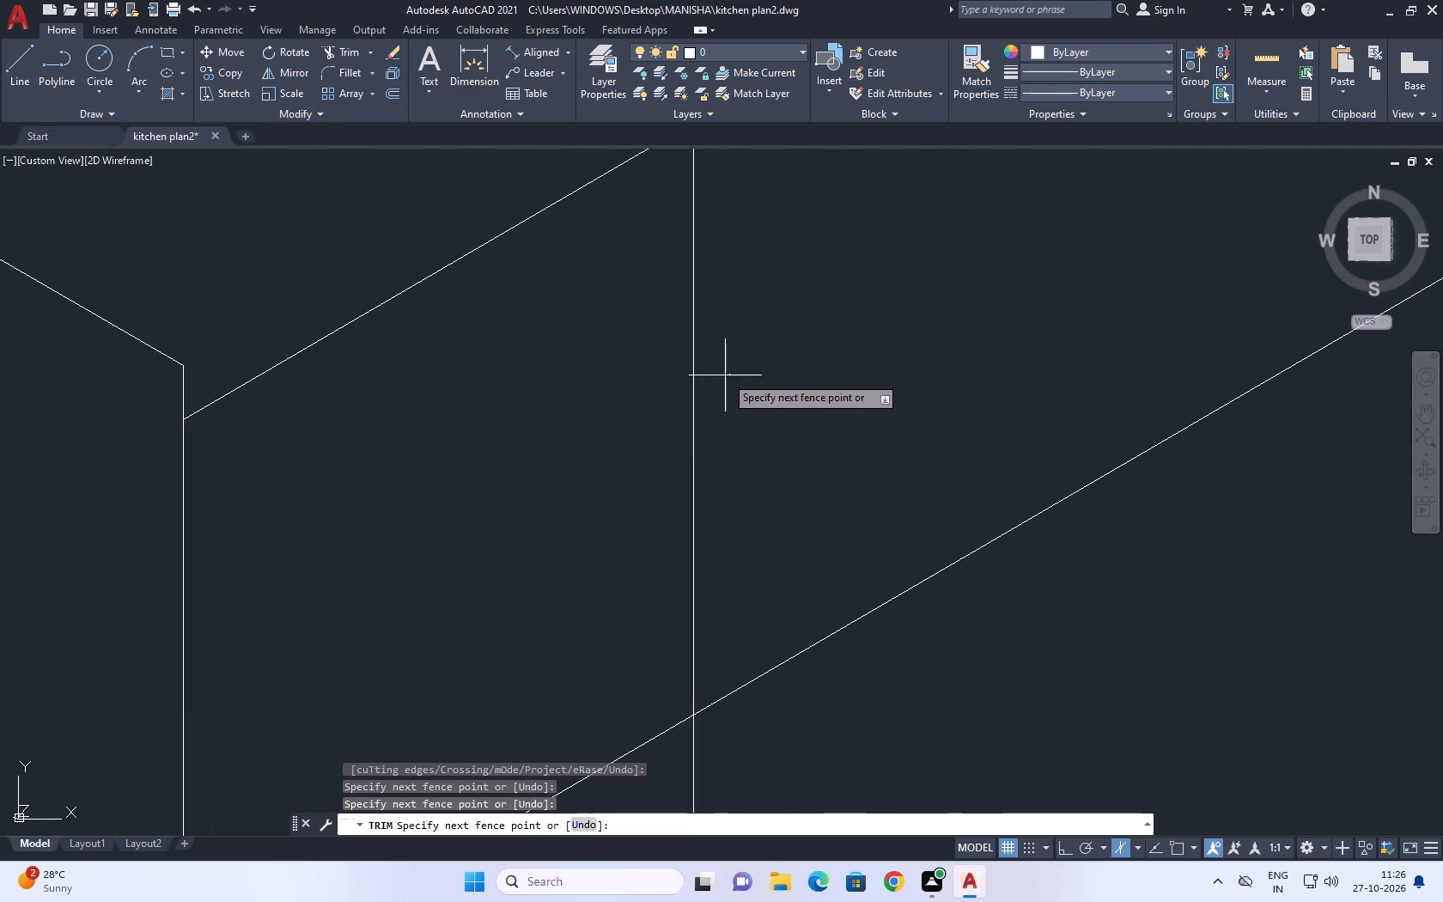
left_click(598, 456)
scroll(643, 445, "down", 5)
left_click(678, 472)
scroll(692, 398, "up", 3)
left_click(681, 425)
scroll(679, 438, "down", 12)
key("space")
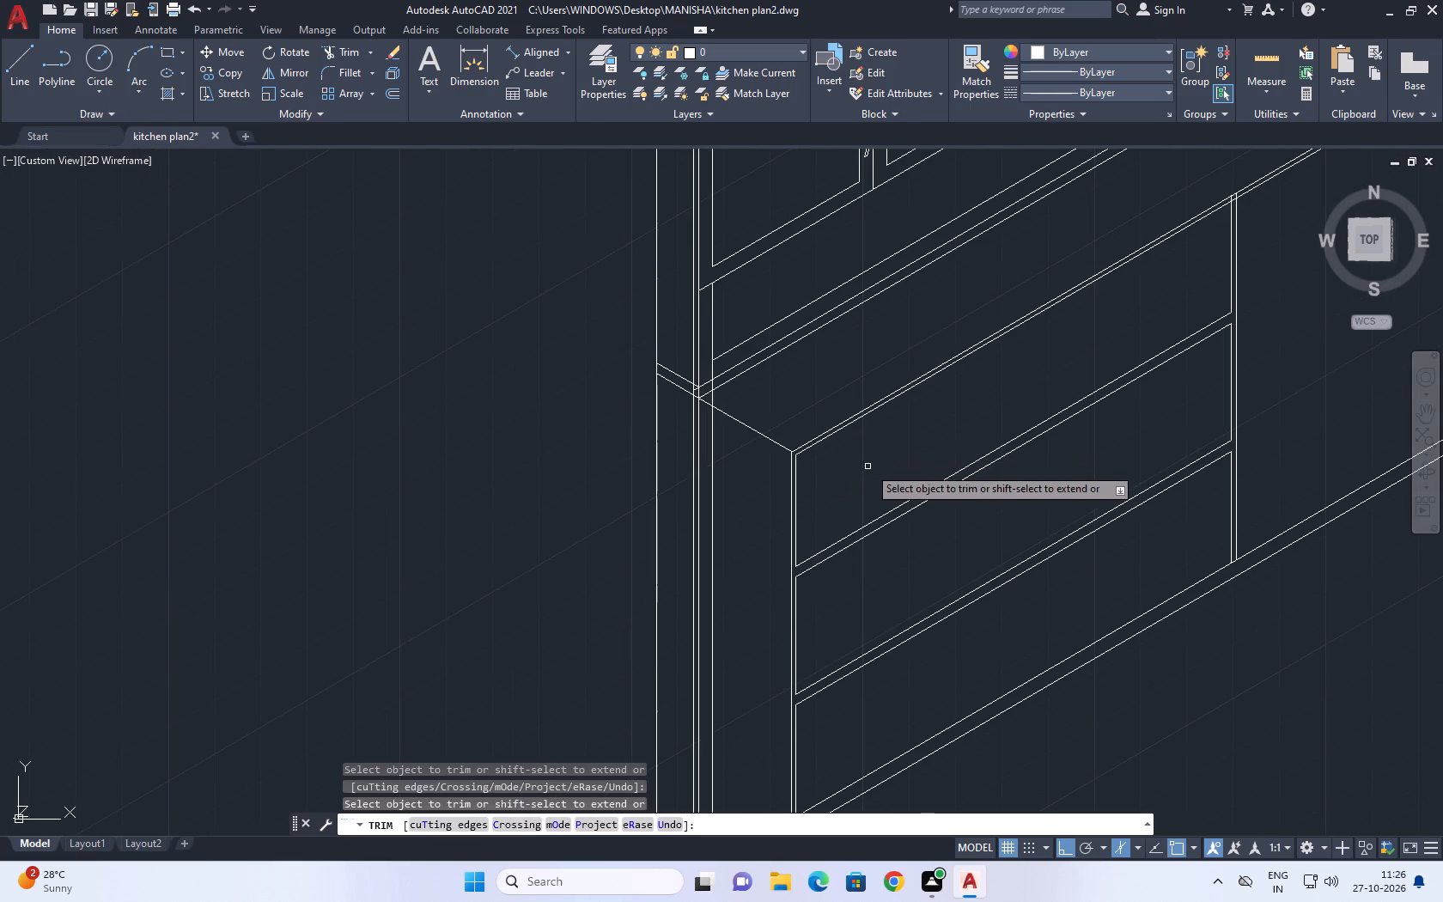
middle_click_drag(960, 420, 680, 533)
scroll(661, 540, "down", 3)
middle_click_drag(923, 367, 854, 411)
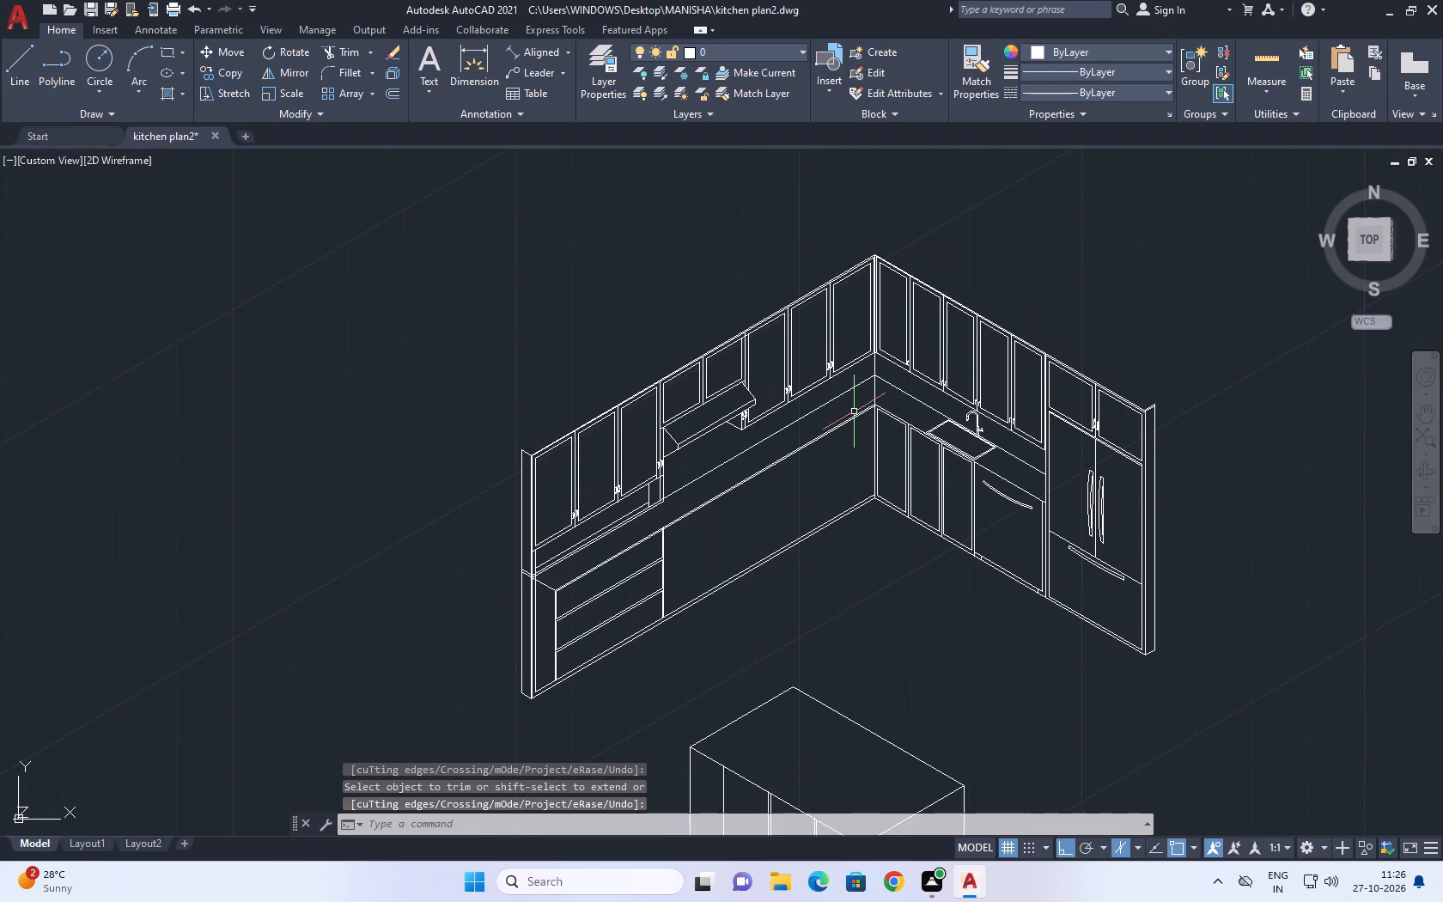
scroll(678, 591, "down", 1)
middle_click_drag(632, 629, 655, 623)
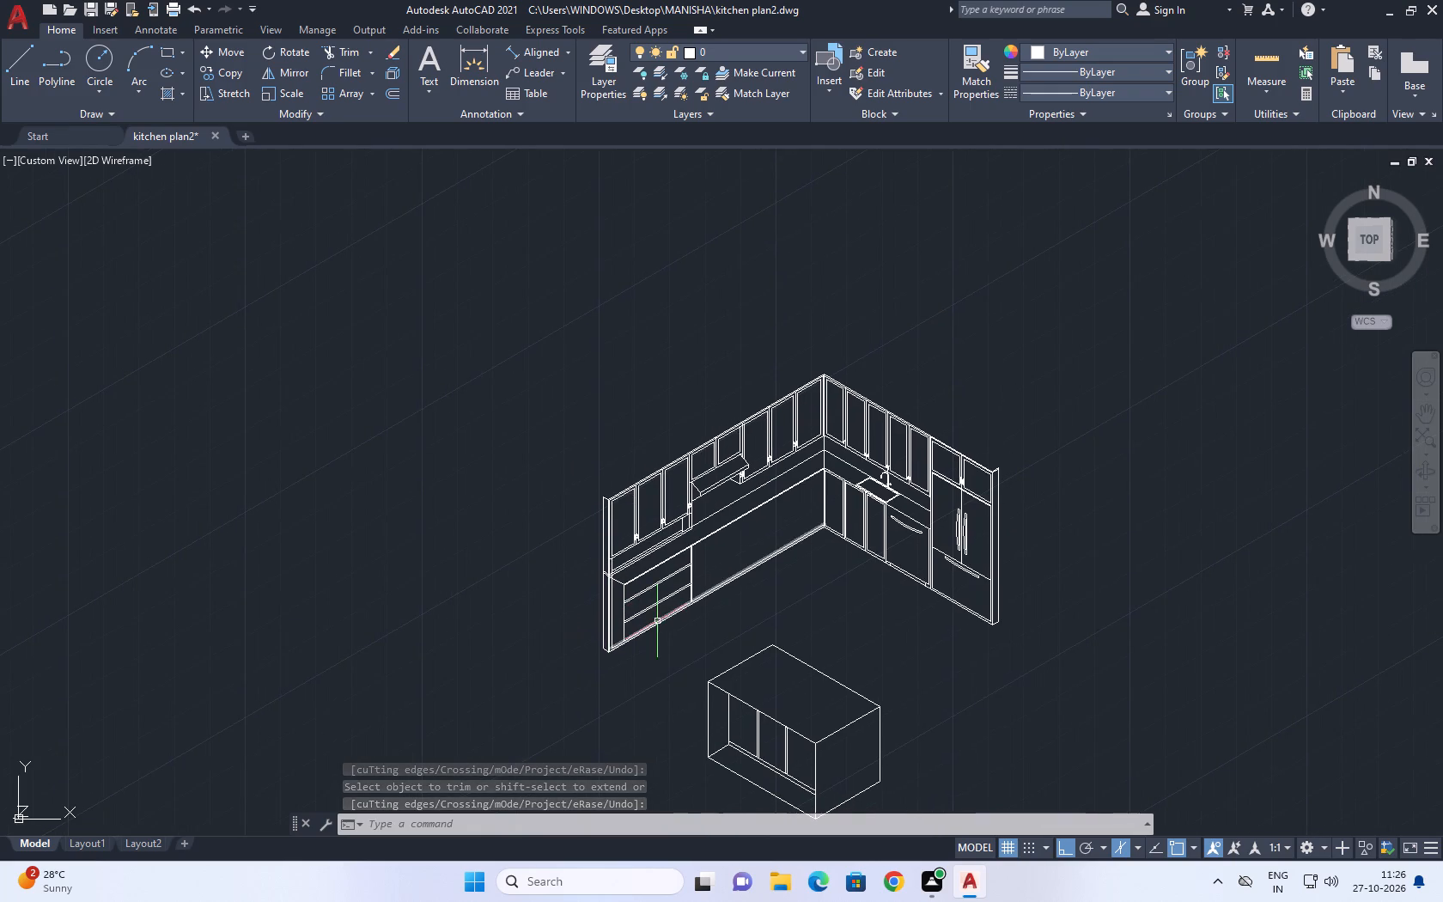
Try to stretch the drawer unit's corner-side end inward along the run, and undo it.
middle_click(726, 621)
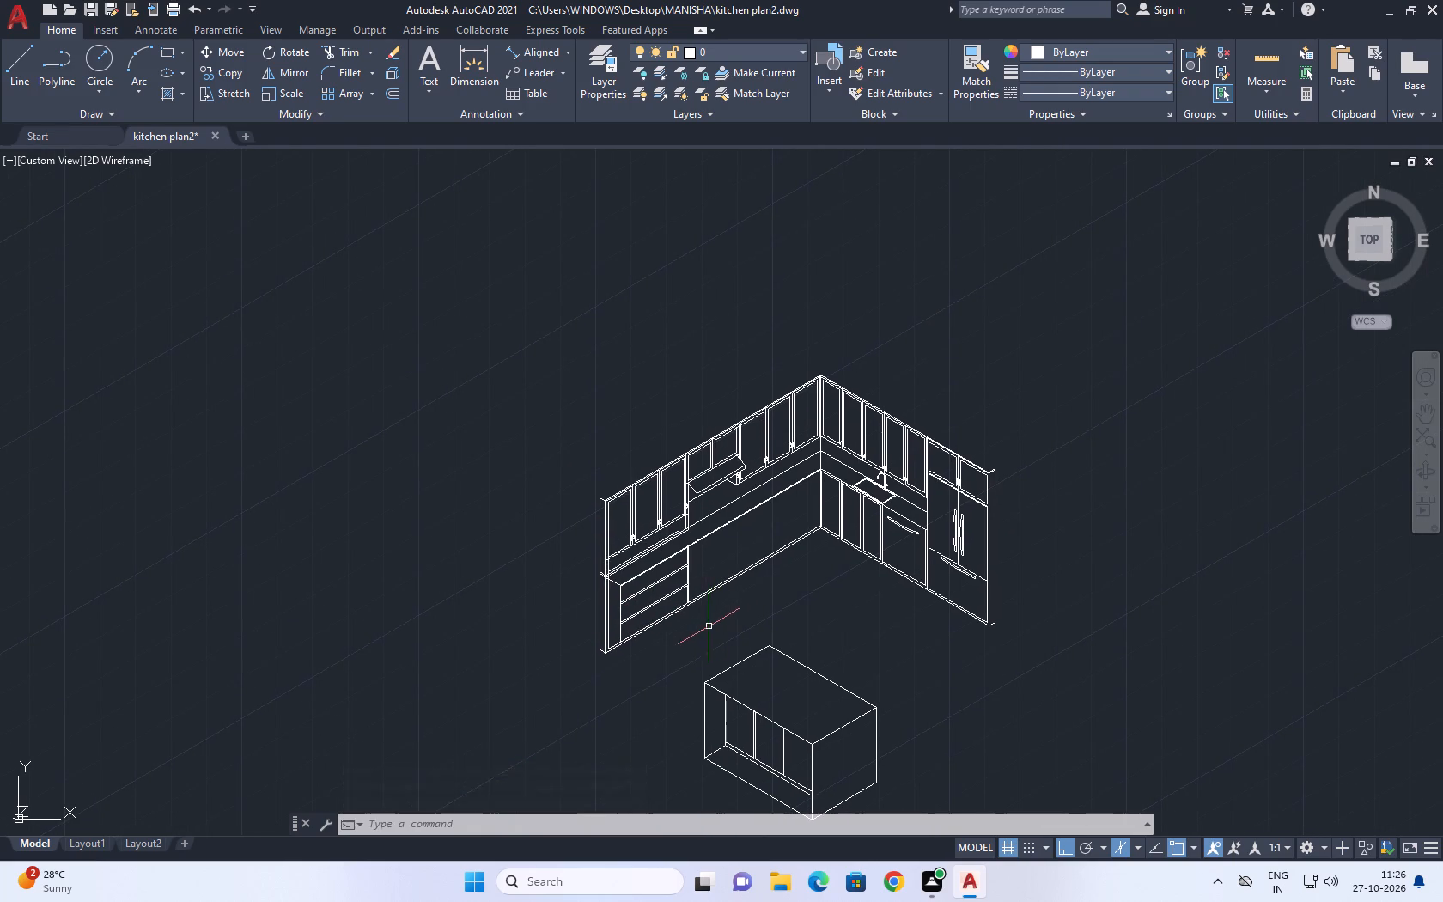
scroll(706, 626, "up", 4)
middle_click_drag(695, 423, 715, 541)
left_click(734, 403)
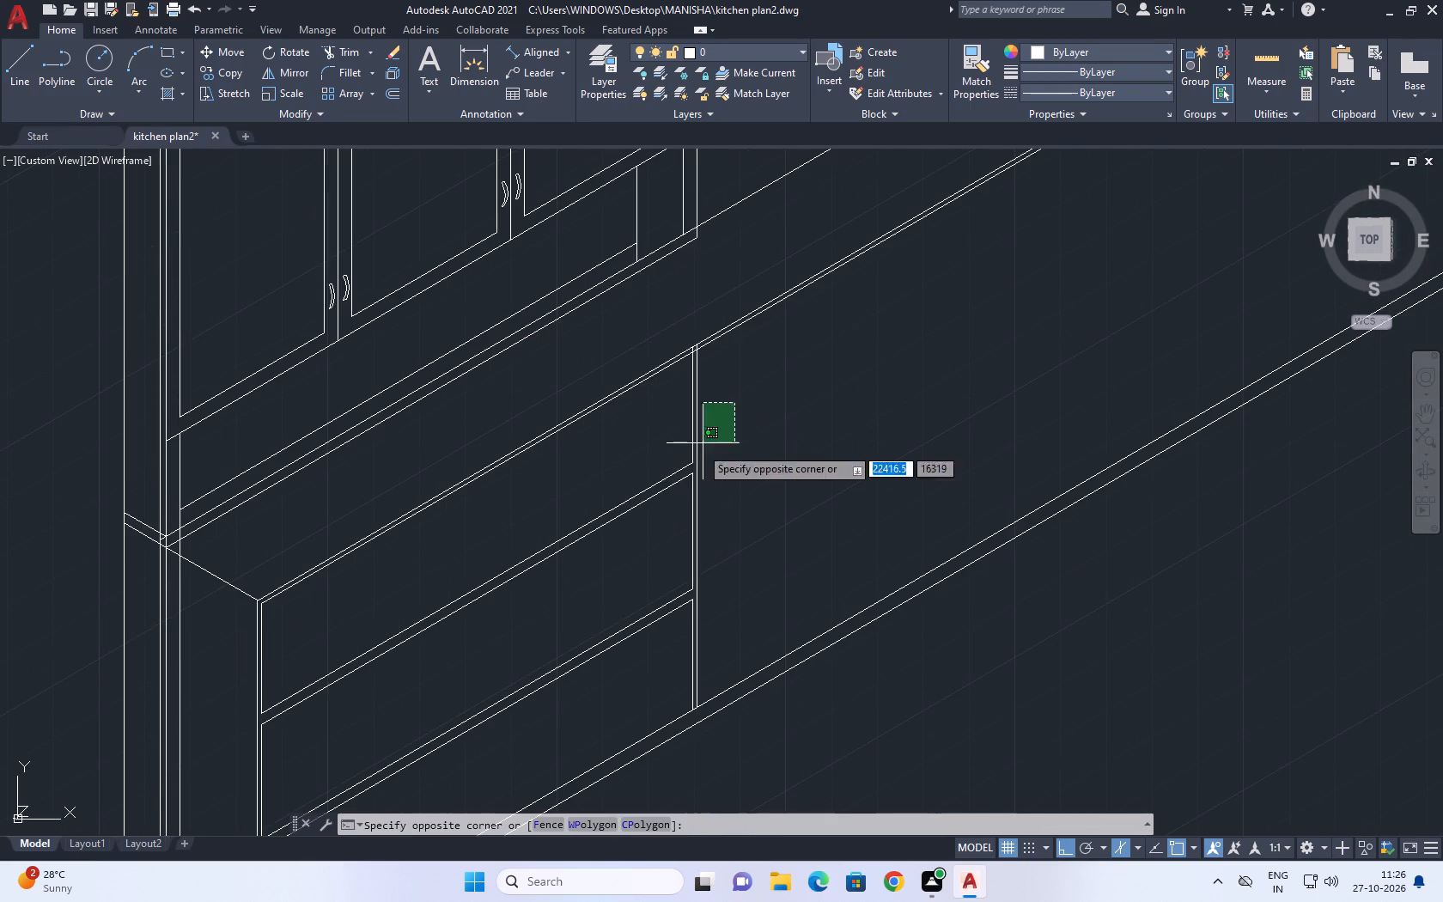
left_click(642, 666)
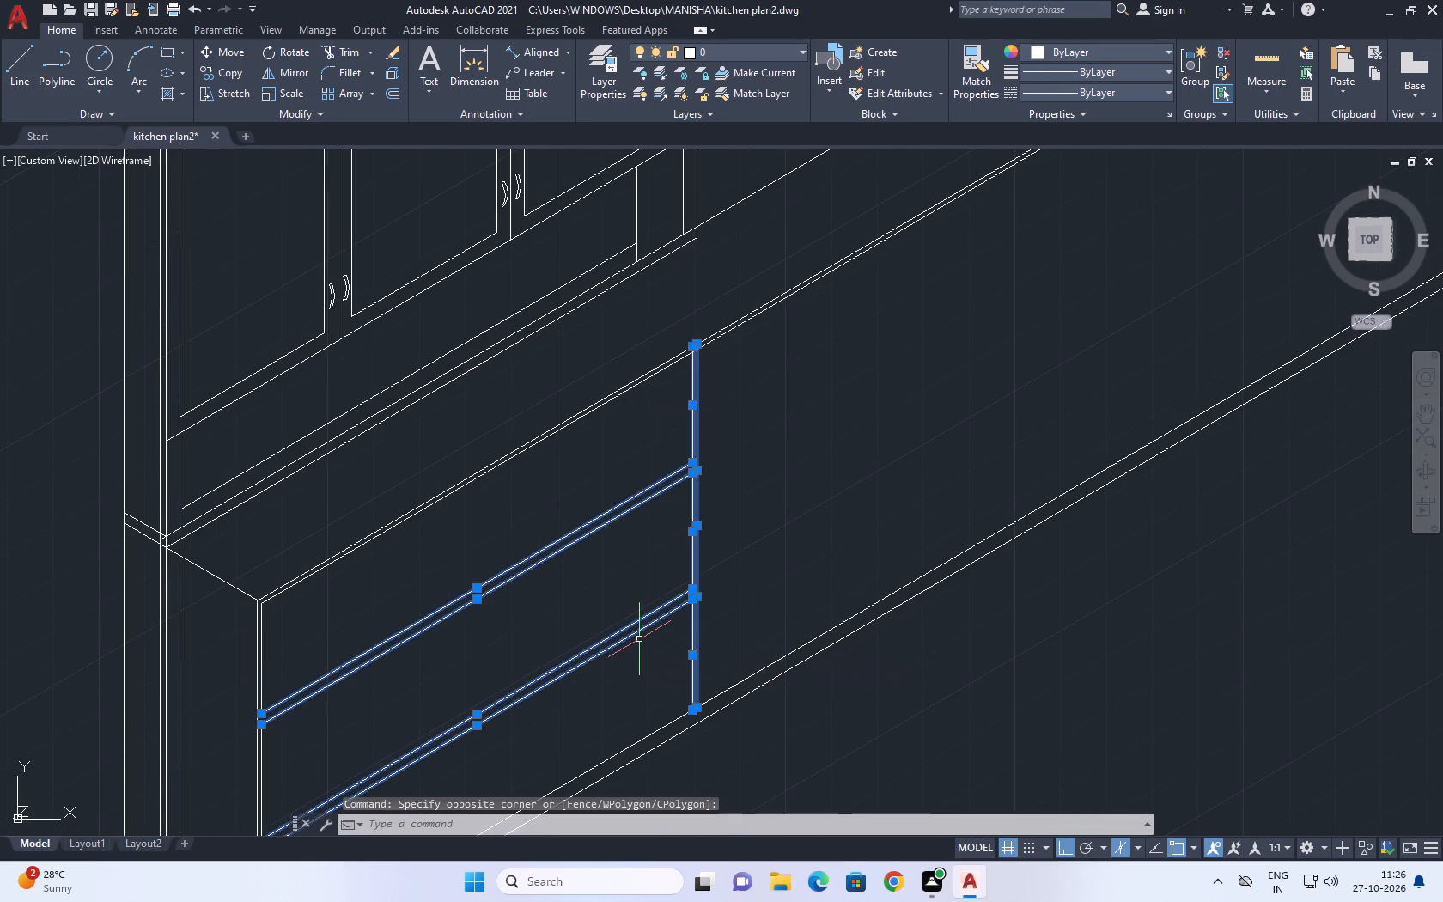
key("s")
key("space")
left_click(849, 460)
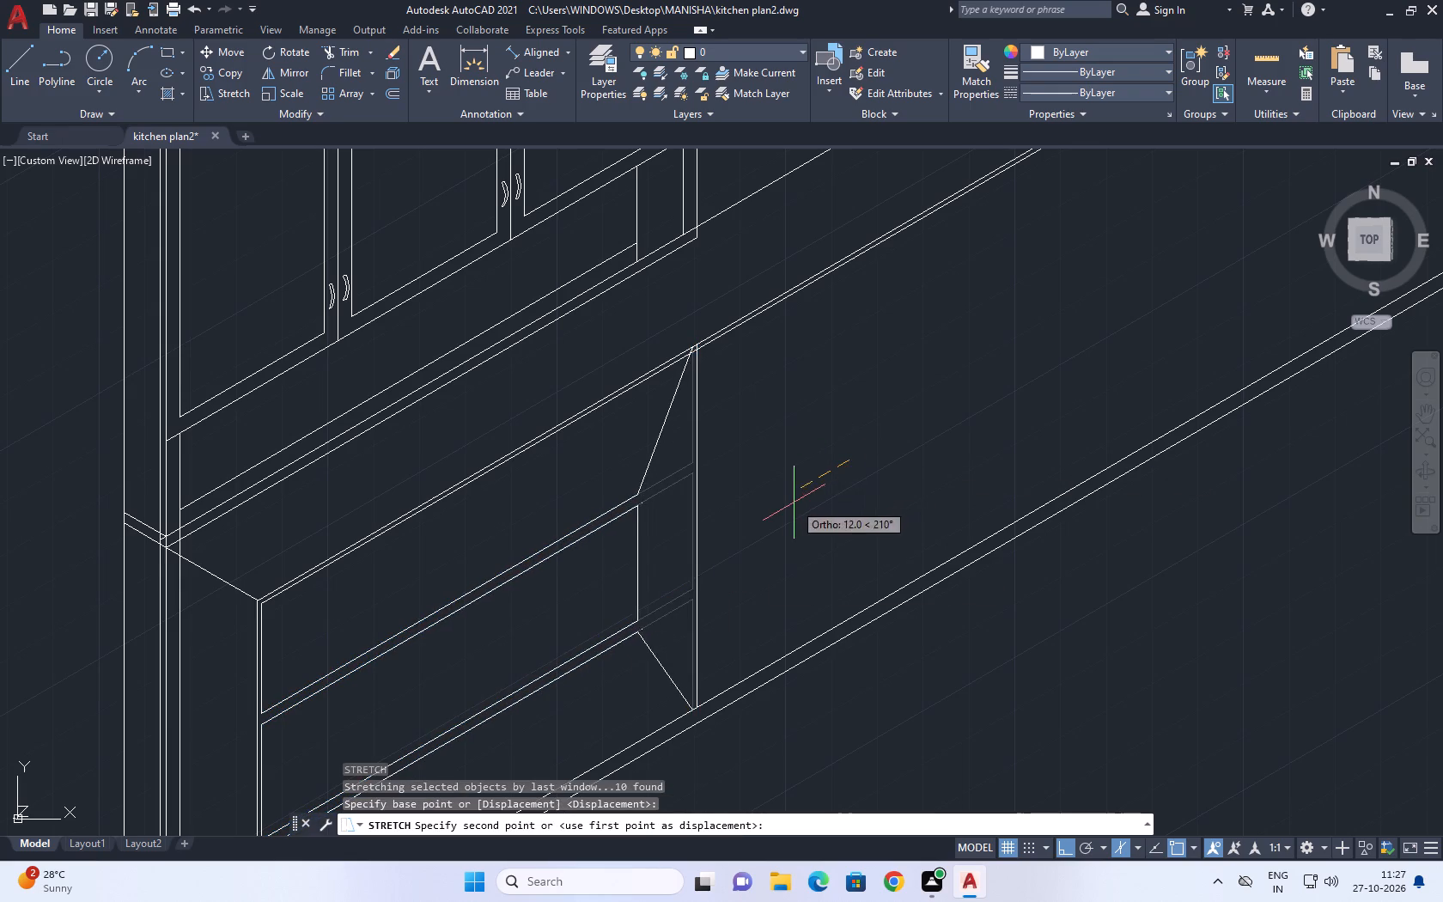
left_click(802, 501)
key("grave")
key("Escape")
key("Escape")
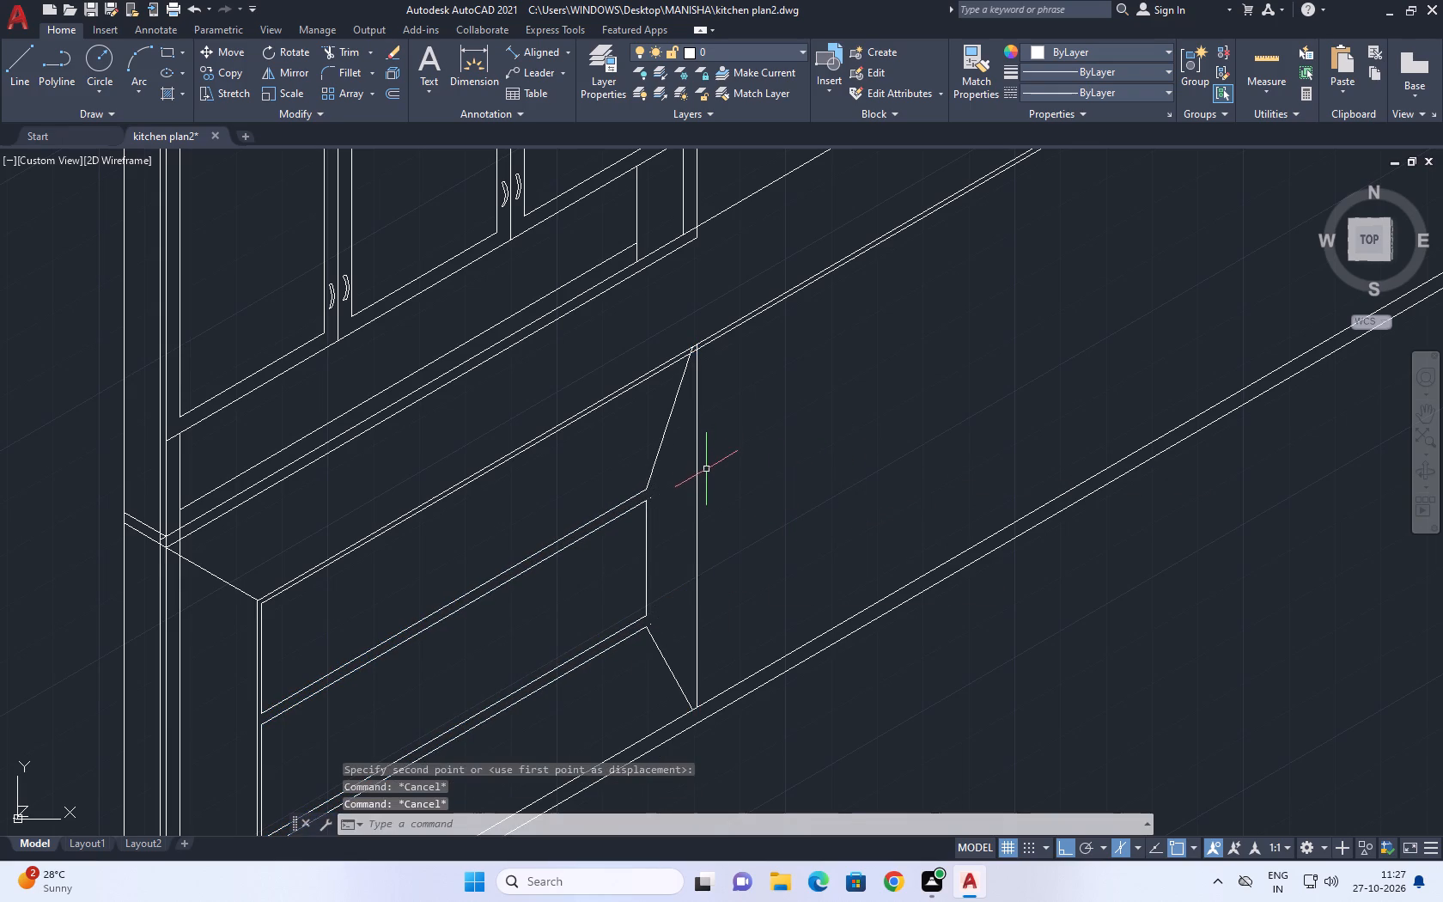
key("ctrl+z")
Move the six vertical end lines at the drawer unit's corner-side end along the run to make the unit narrower.
left_click(665, 330)
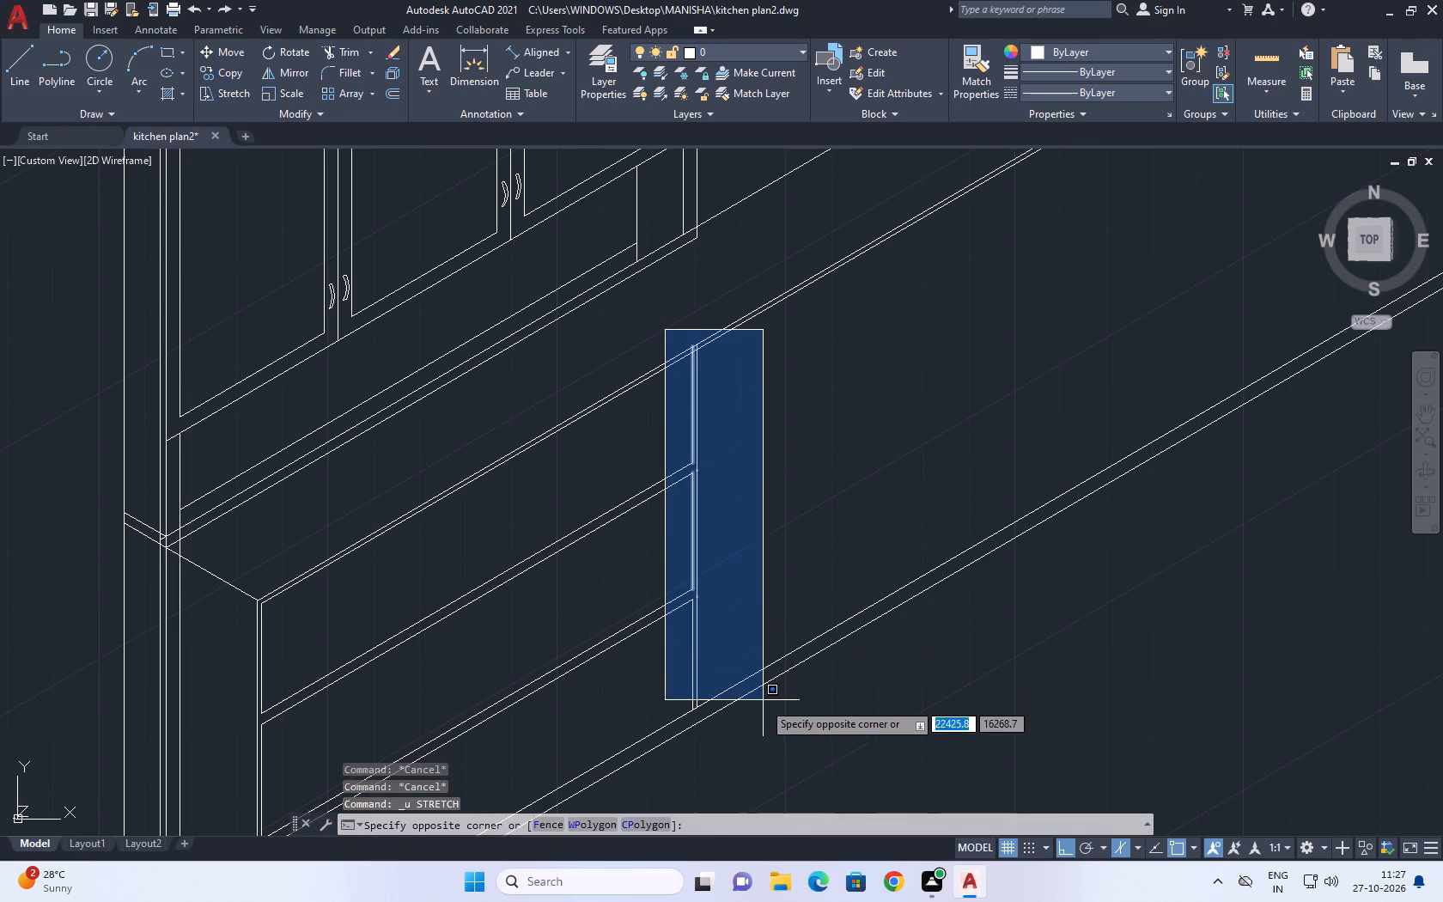
left_click(759, 746)
middle_click_drag(717, 662, 743, 451)
key("m")
key("space")
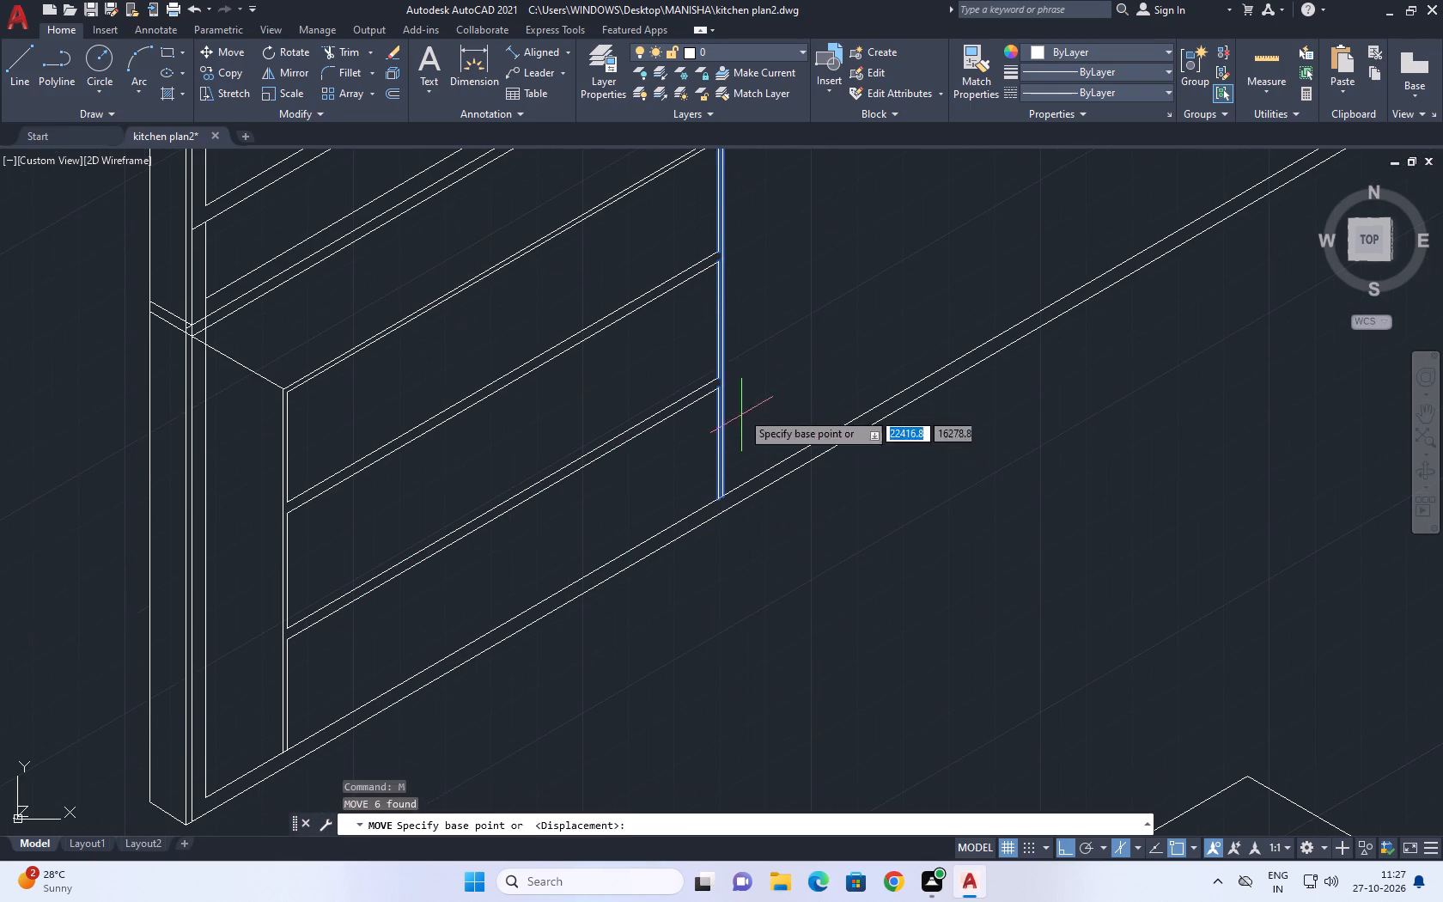
left_click(807, 299)
left_click(752, 352)
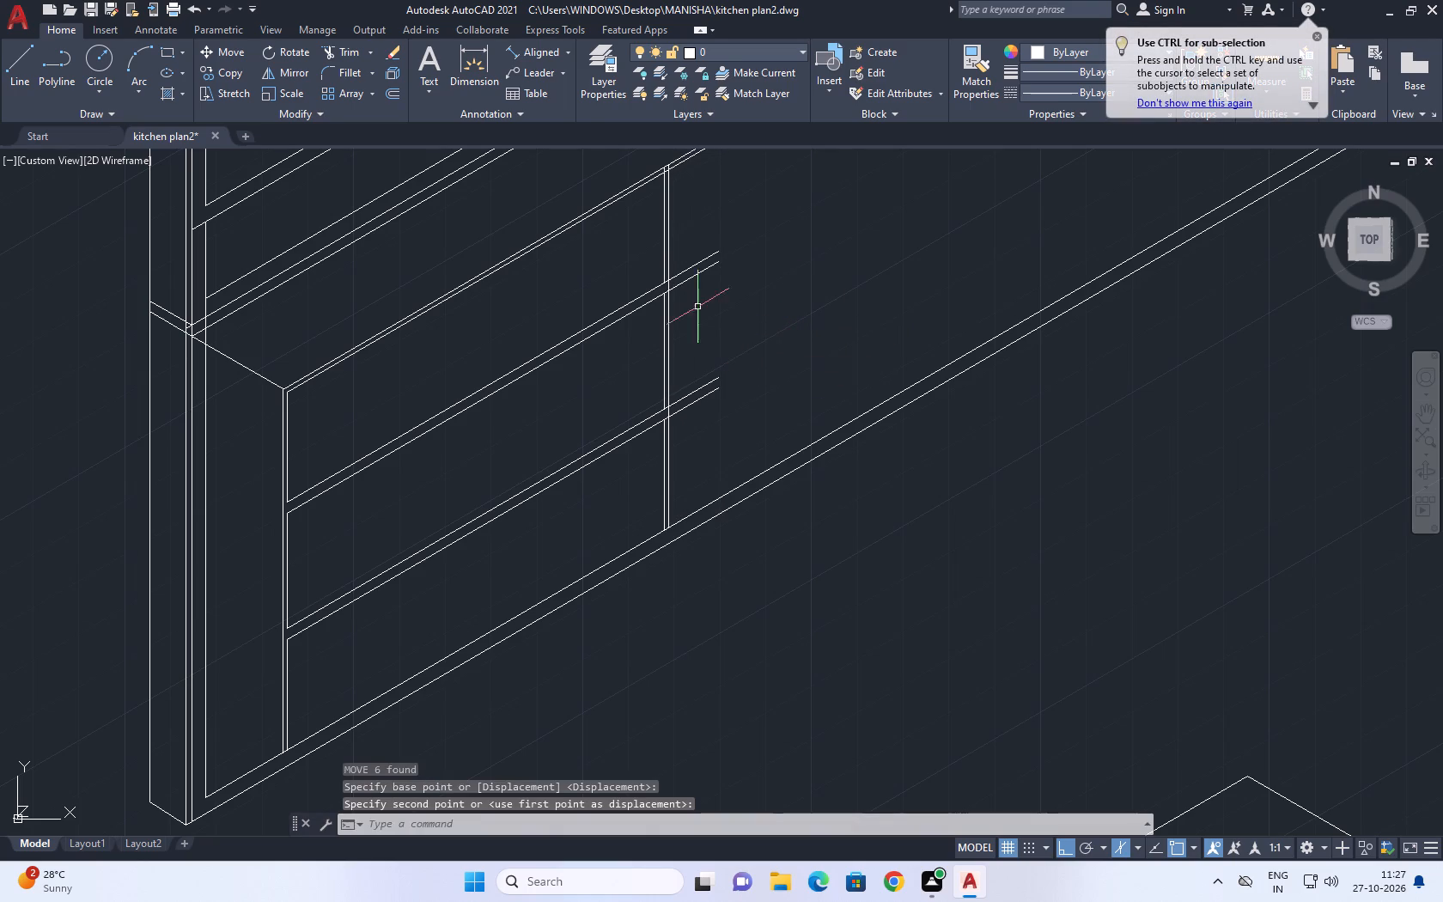
Trim the drawer-gap lines that overrun the moved end verticals at both the upper and lower drawer gaps.
middle_click_drag(695, 299, 683, 399)
type("tr")
key("space")
left_click(674, 330)
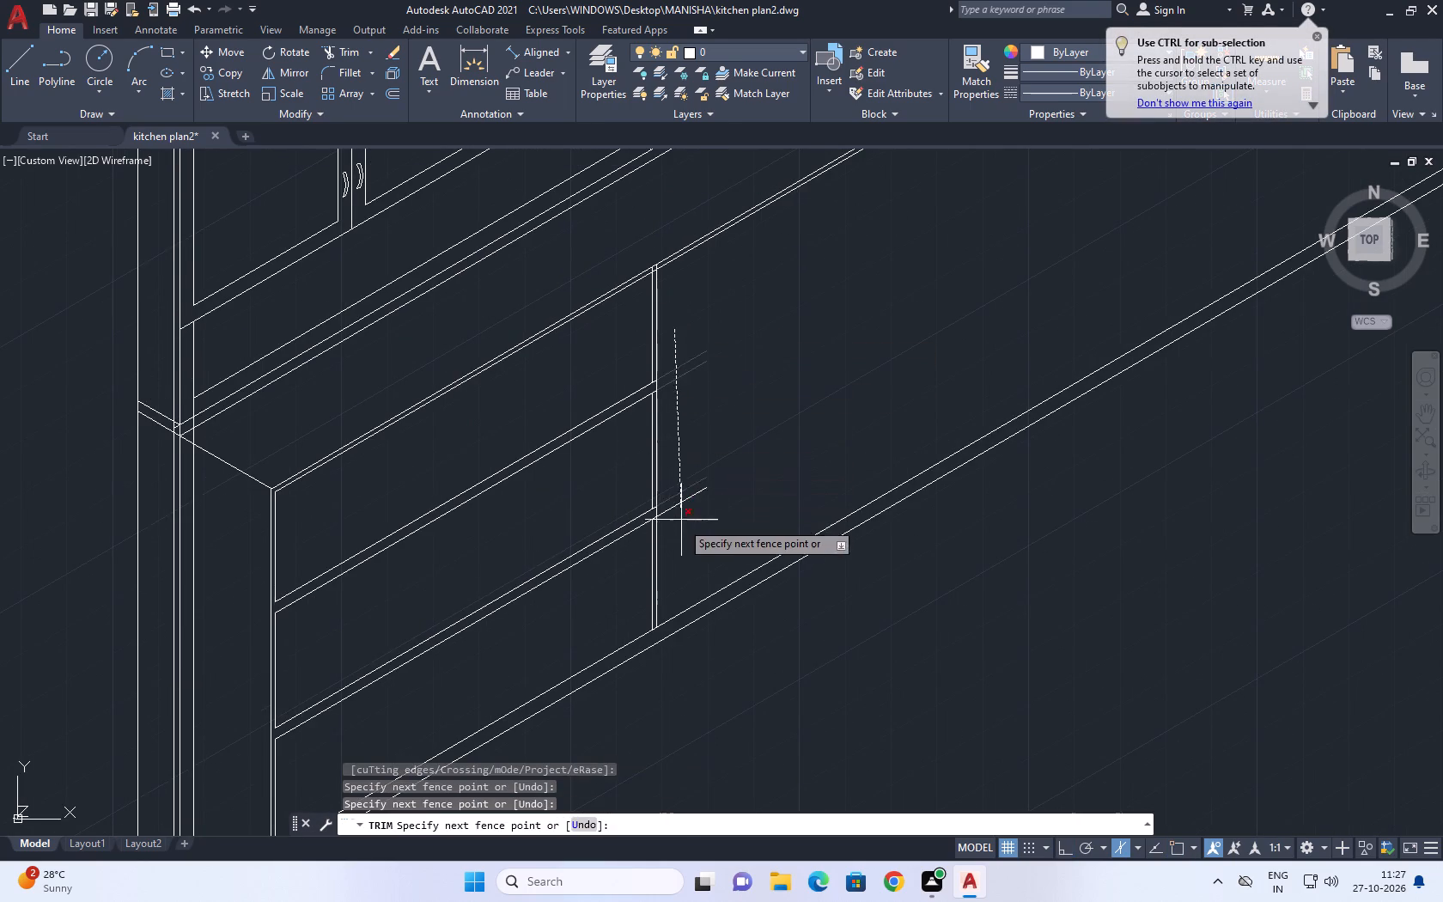
left_click(684, 527)
scroll(648, 525, "up", 4)
scroll(666, 447, "up", 1)
left_click(669, 398)
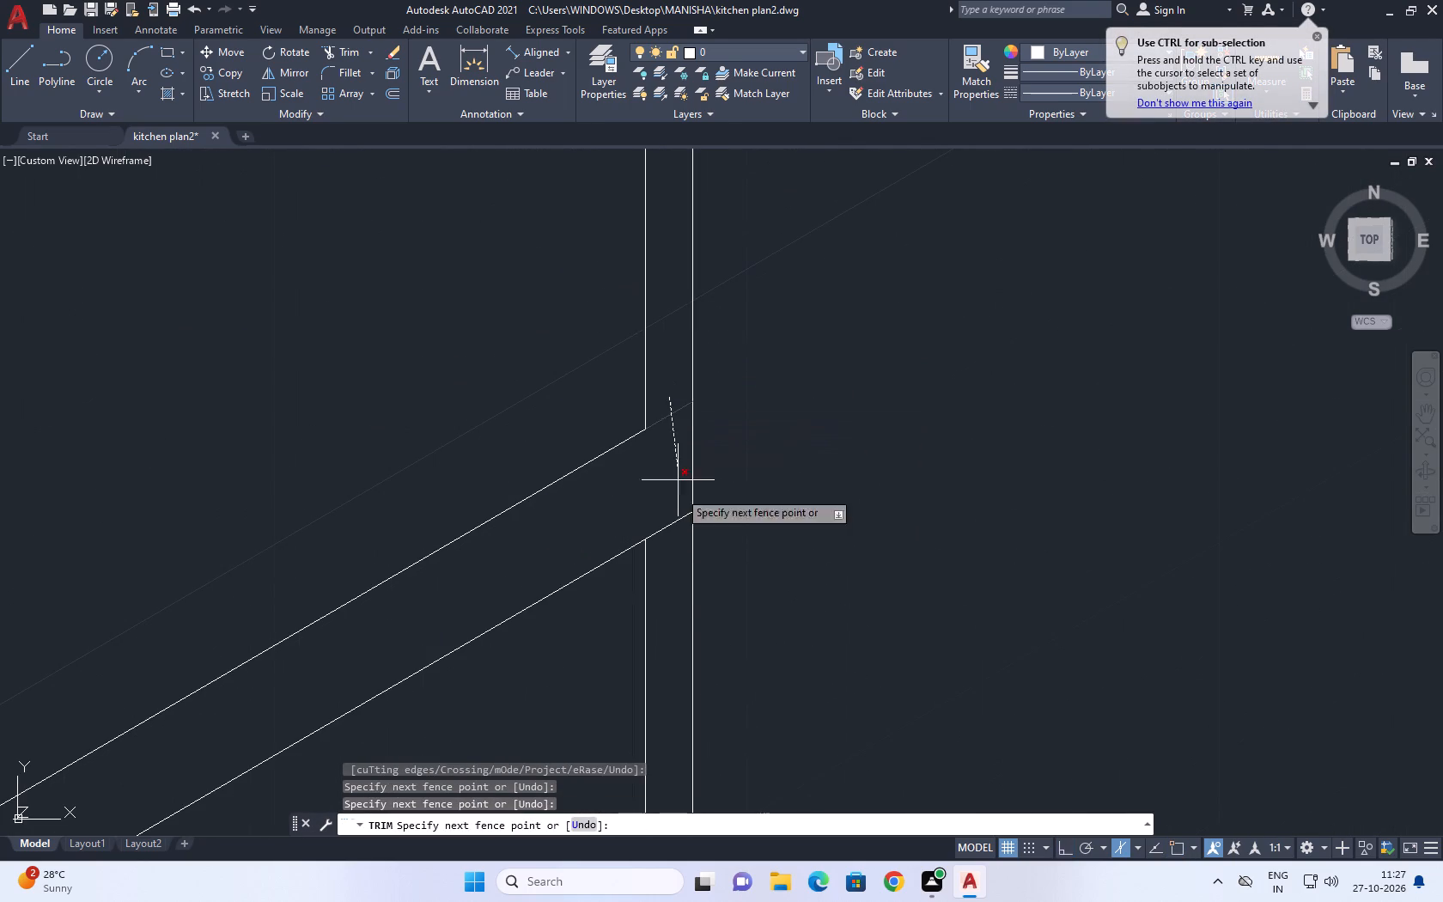
left_click(678, 597)
scroll(720, 547, "down", 4)
scroll(715, 328, "up", 3)
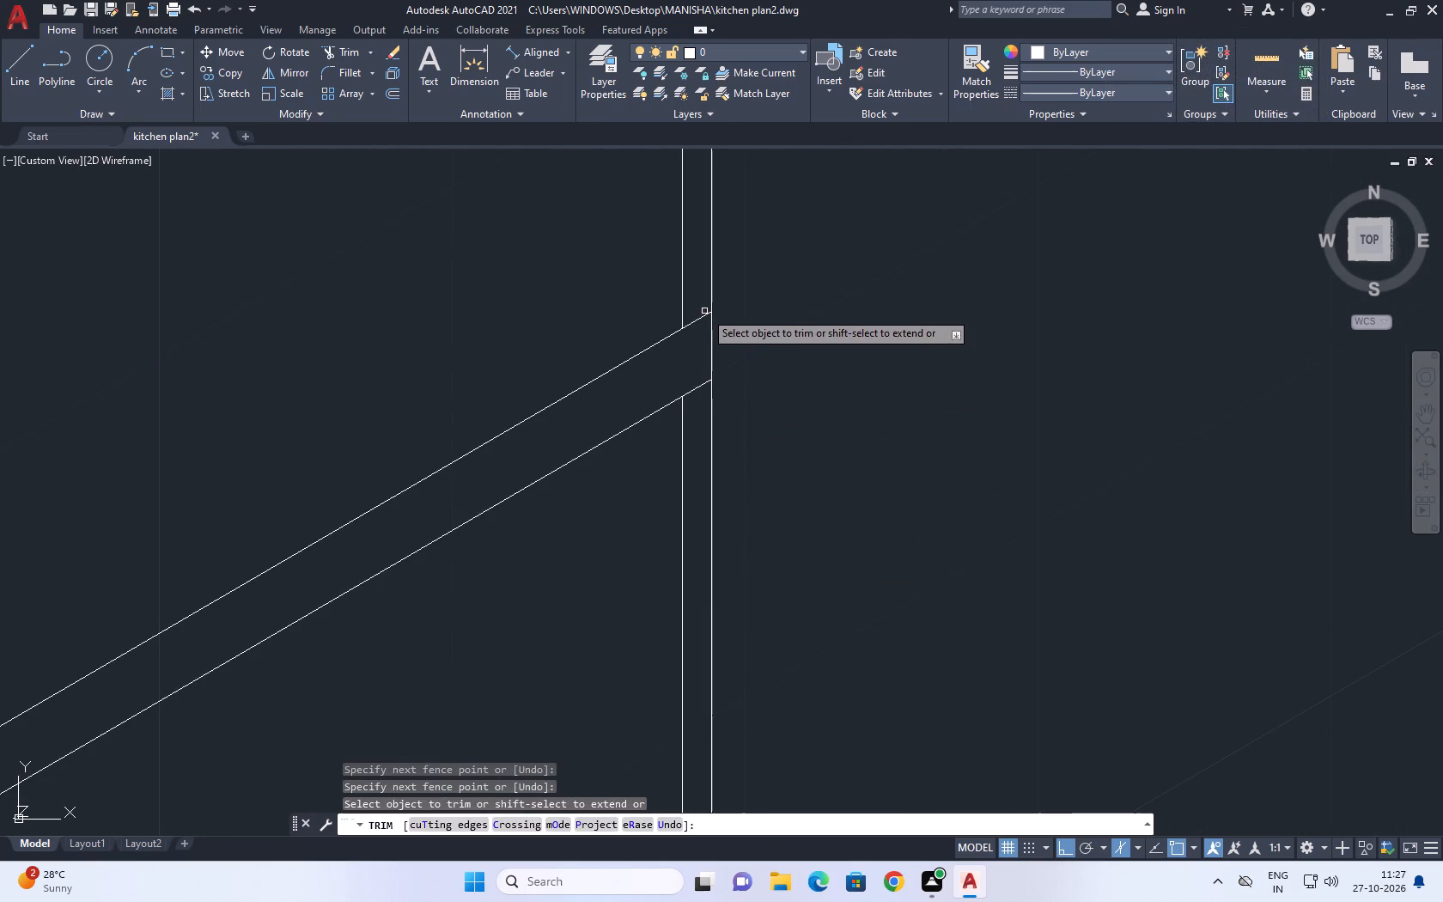
left_click(704, 311)
left_click(693, 413)
key("Escape")
scroll(707, 420, "down", 5)
middle_click_drag(755, 380, 738, 404)
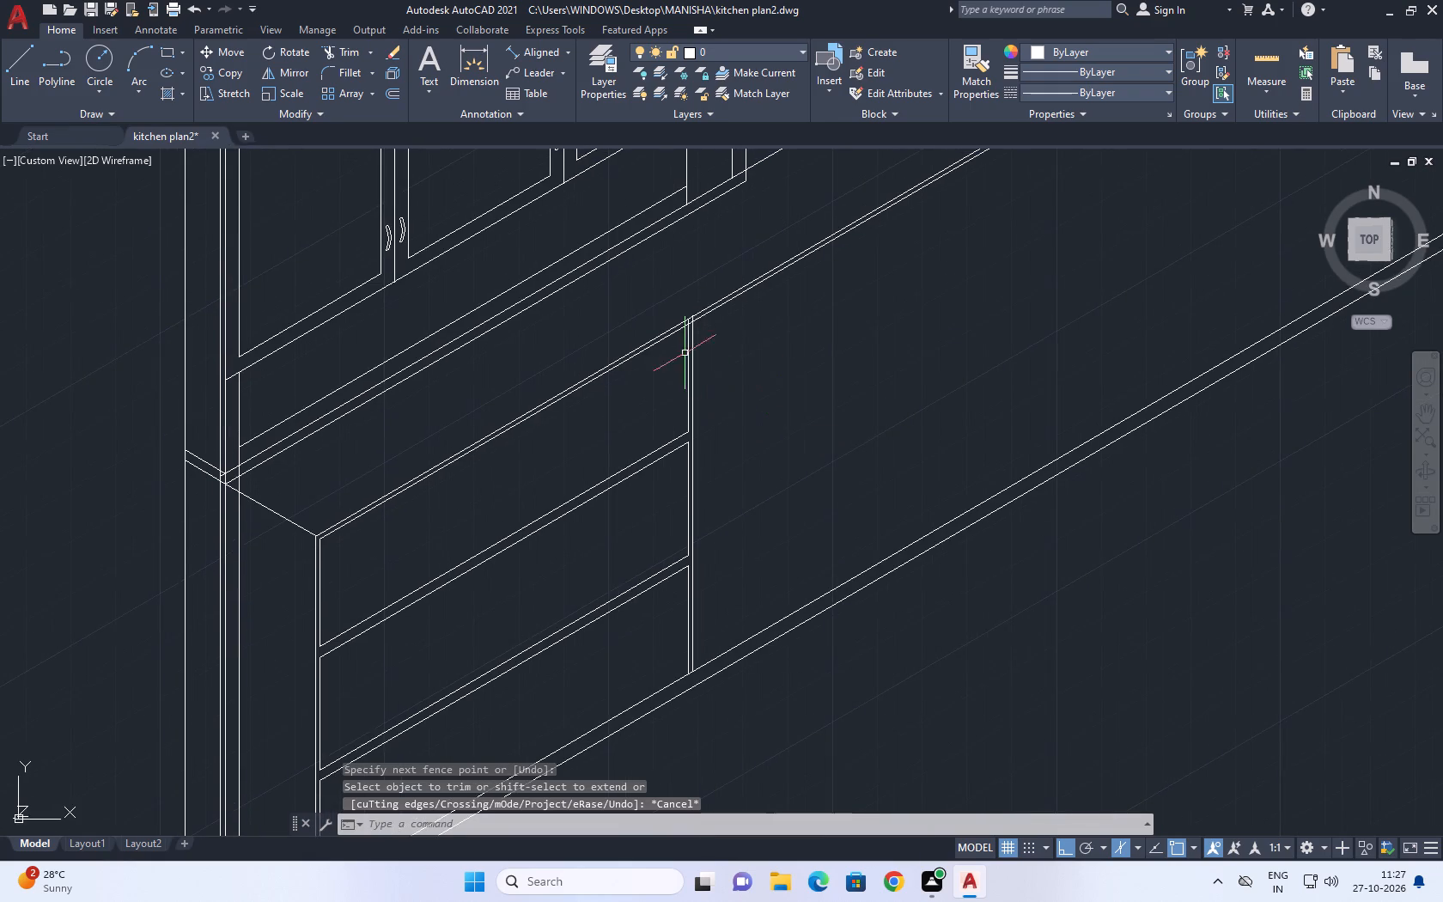
Trim the overruns at the unit's top corner so the inner vertical and the top drawer's upper line meet cleanly.
key("space")
scroll(673, 339, "up", 2)
scroll(721, 281, "up", 3)
scroll(669, 344, "up", 2)
left_click(607, 363)
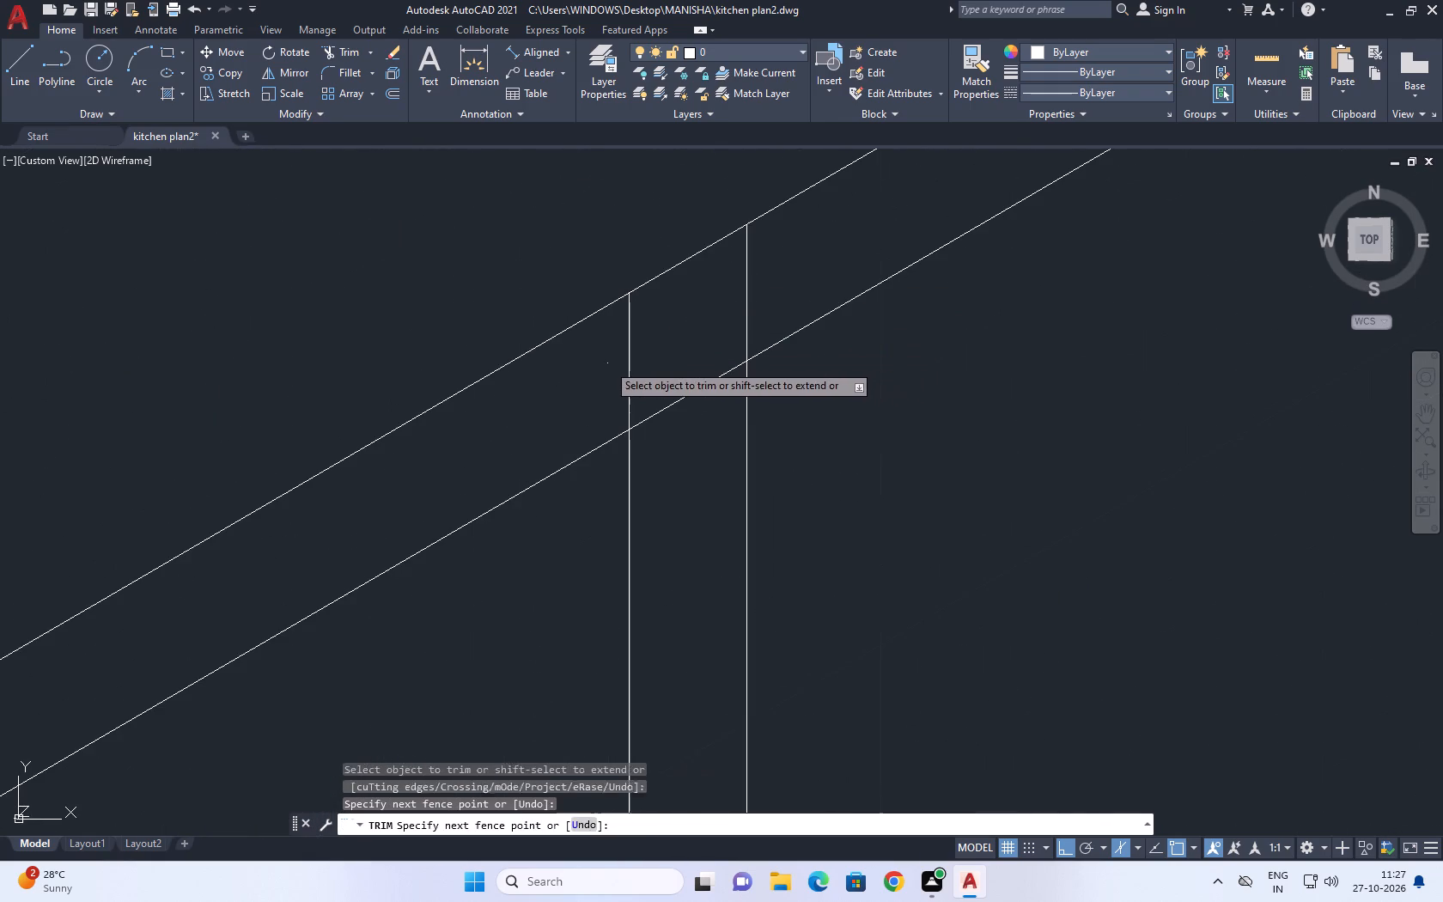
left_click(682, 440)
scroll(774, 413, "down", 6)
scroll(825, 342, "down", 3)
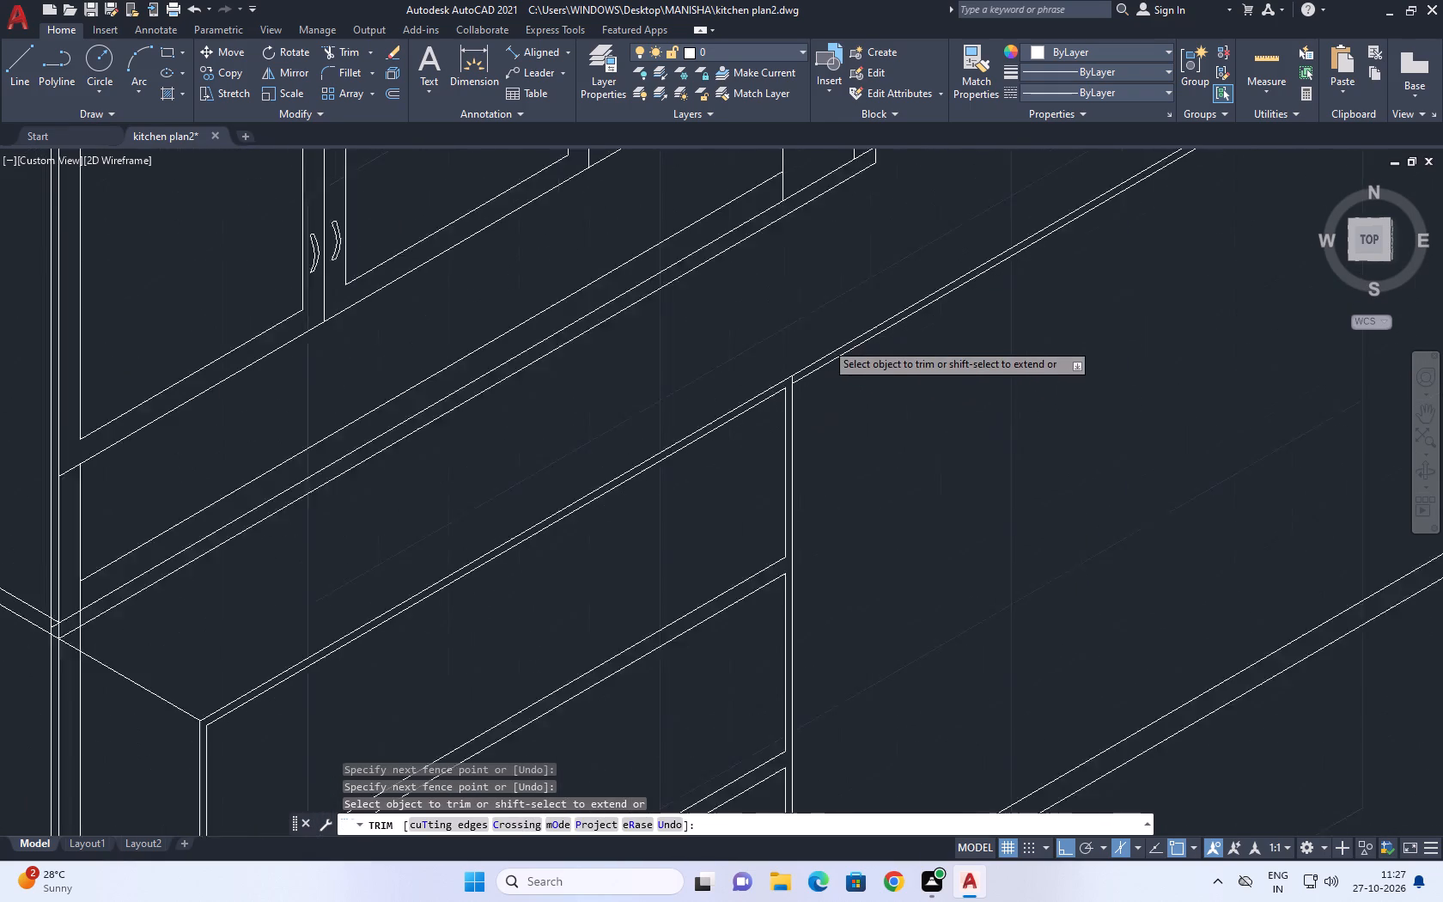
scroll(825, 344, "down", 2)
key("space")
Copy the lower countertop edge line of the blank base run straight down to the upper drawer-gap level at the drawer unit's end.
middle_click_drag(834, 407, 512, 571)
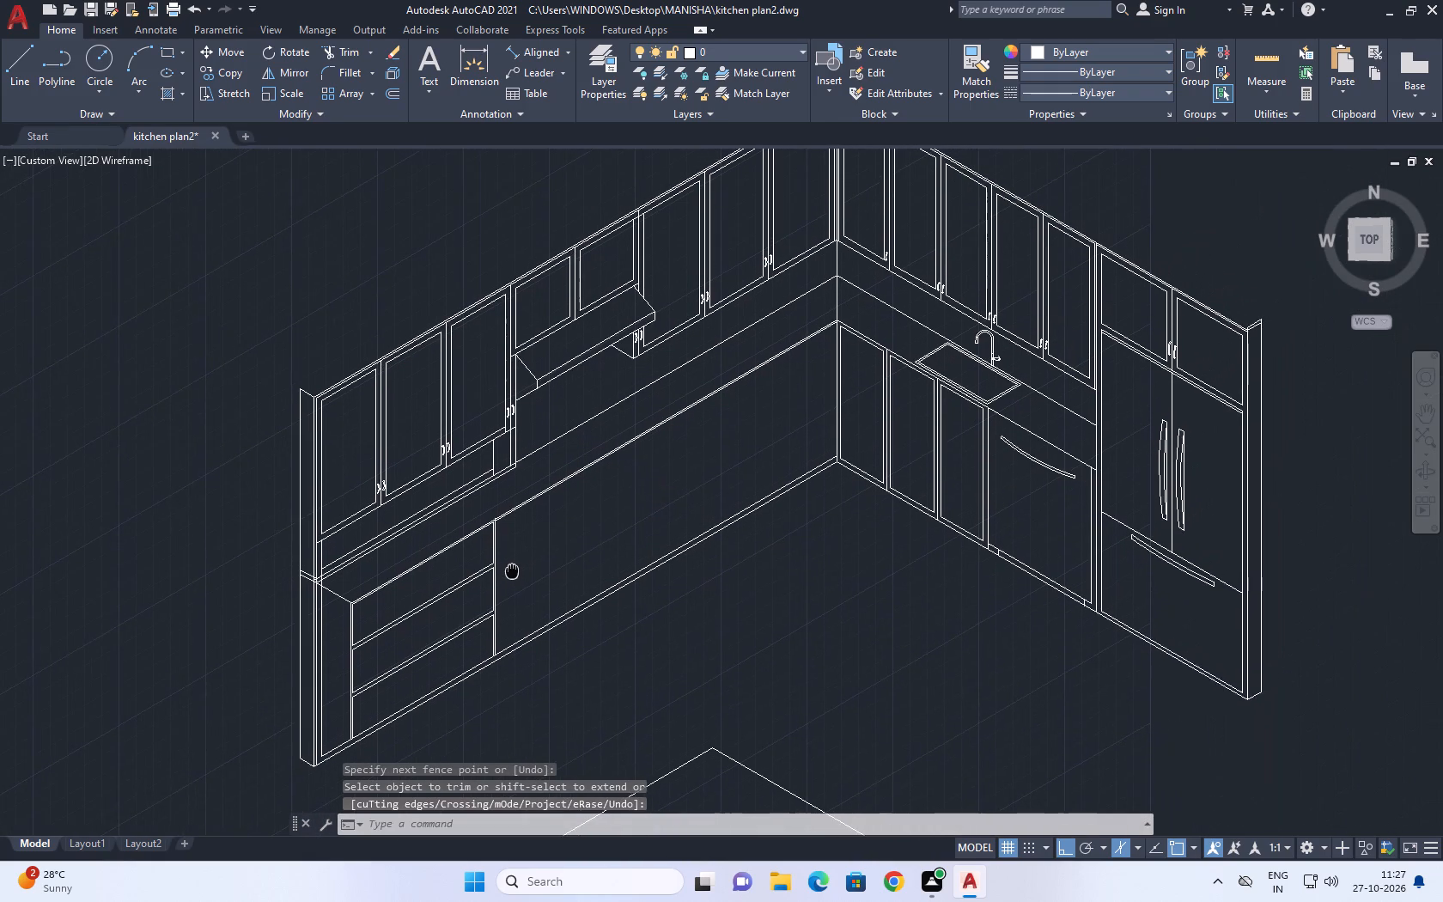
middle_click_drag(512, 571, 496, 553)
scroll(625, 538, "down", 3)
middle_click_drag(618, 657, 633, 628)
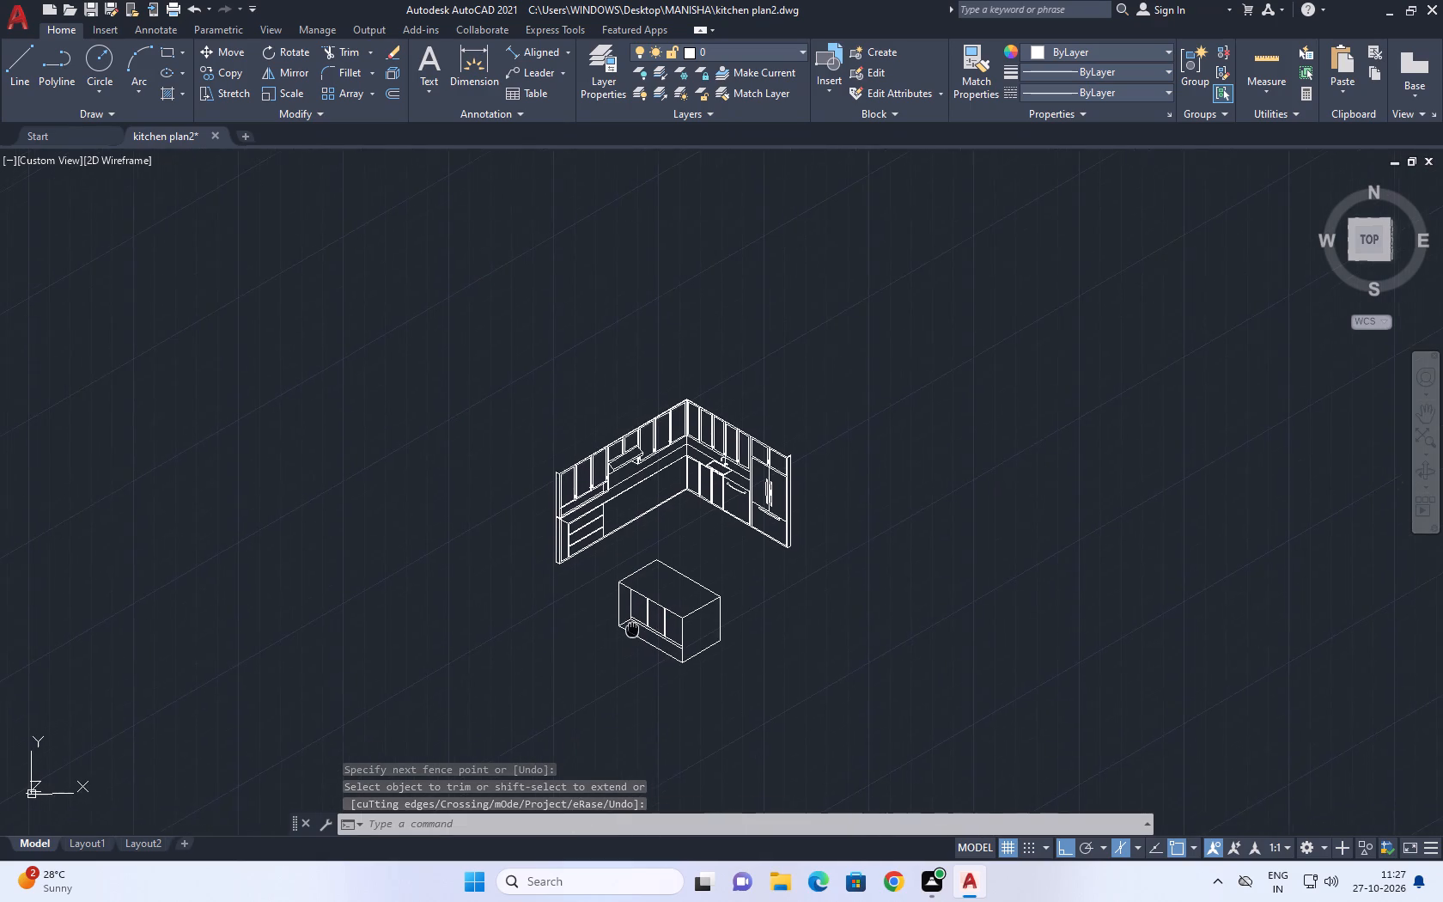
middle_click_drag(633, 628, 678, 564)
scroll(661, 445, "up", 1)
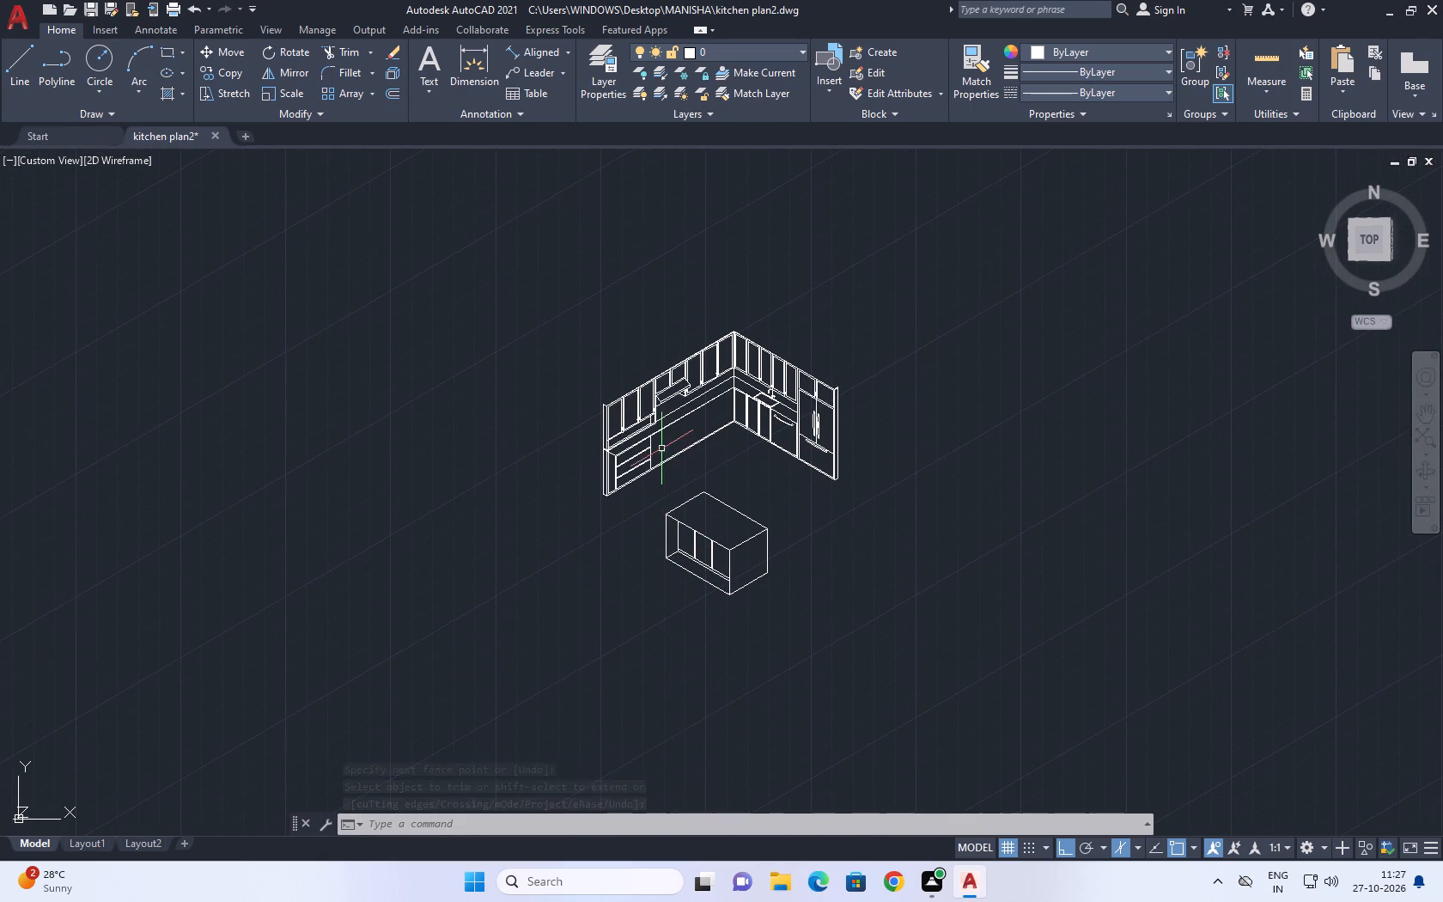
scroll(661, 446, "up", 2)
middle_click_drag(647, 428, 538, 521)
scroll(545, 496, "up", 2)
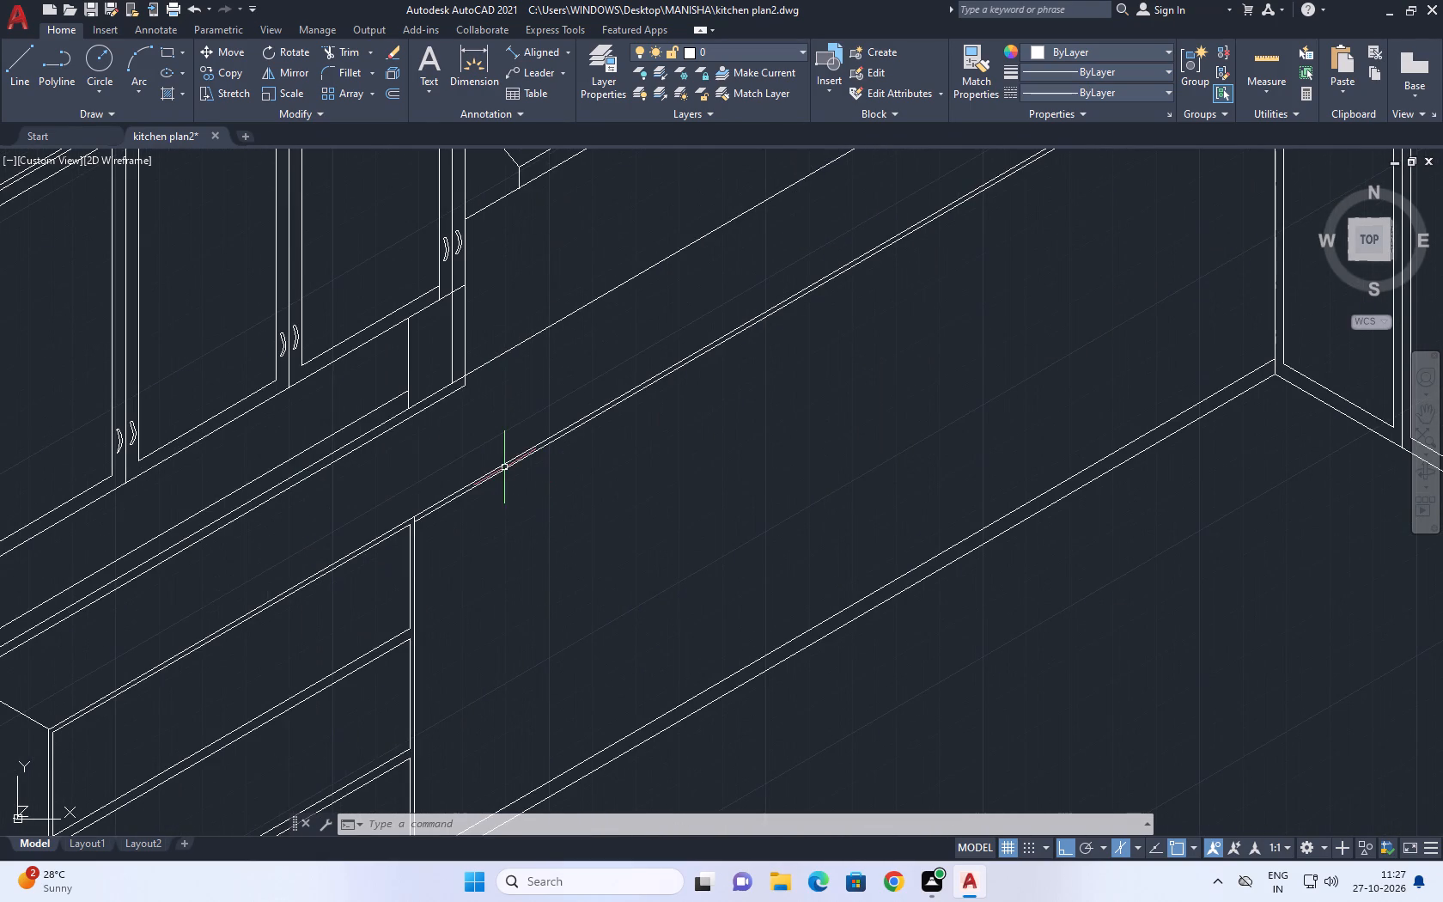
left_click(503, 467)
middle_click_drag(503, 499, 475, 582)
key("c")
type("o")
key("space")
left_click(494, 552)
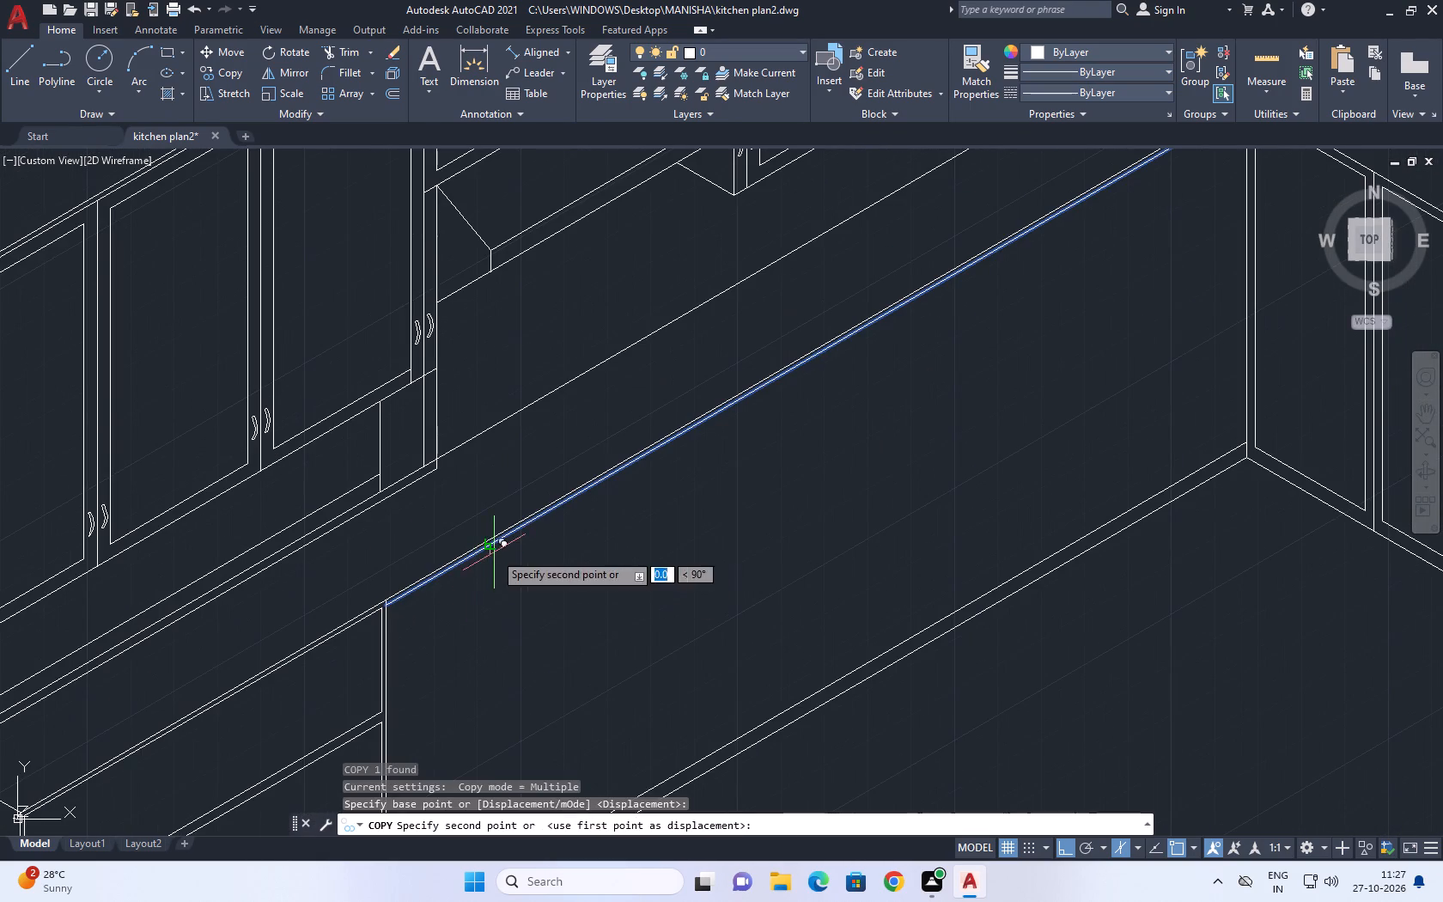
middle_click_drag(504, 602, 508, 625)
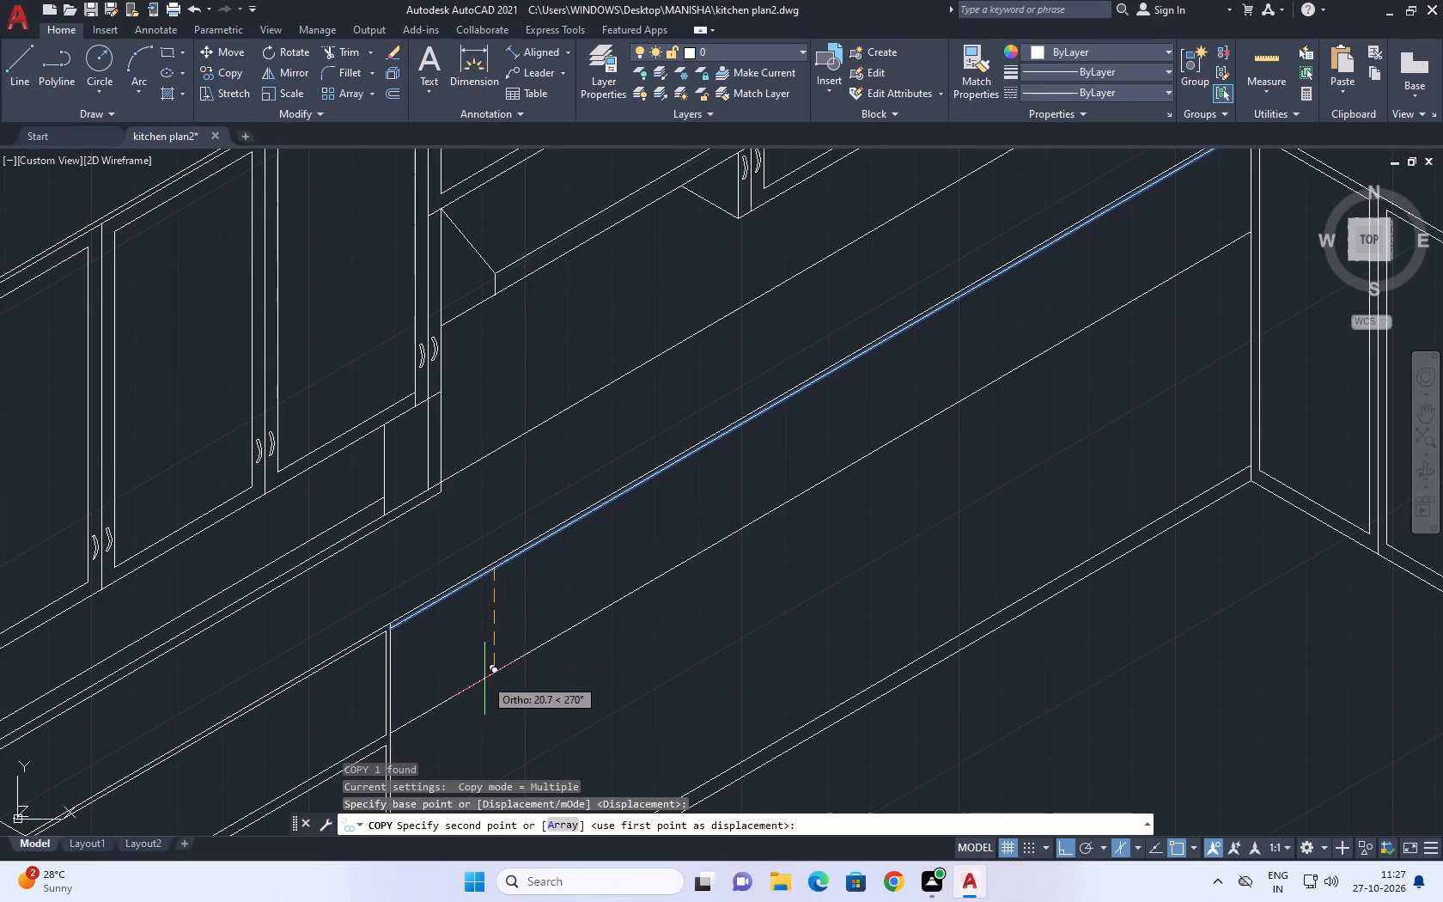
left_click(387, 734)
key("Escape")
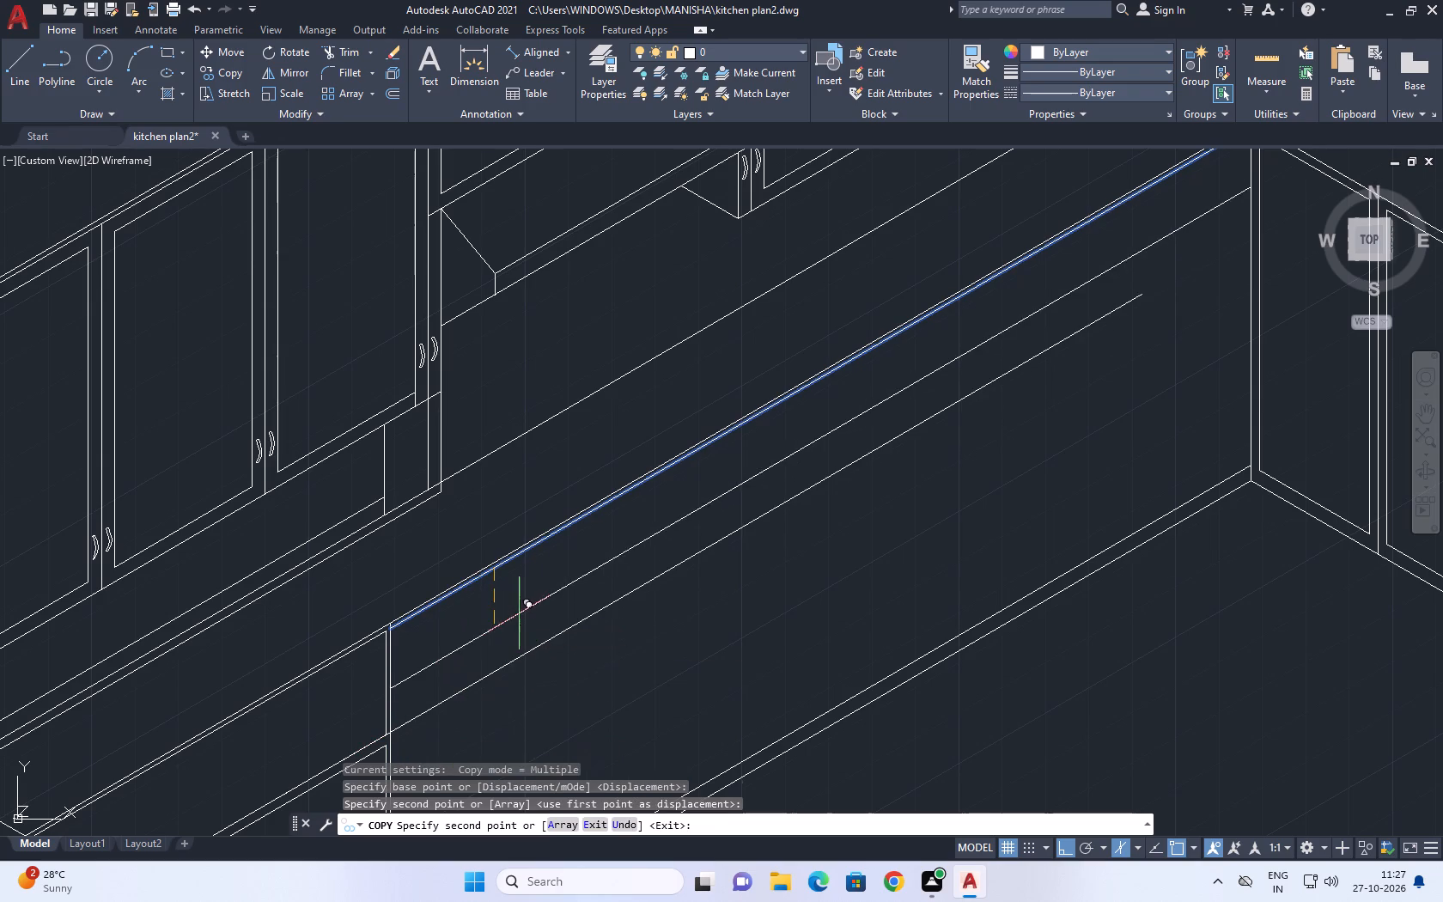
Extend the copied line along the blank run to the vertical at the kitchen's inside corner.
middle_click_drag(848, 506, 744, 509)
scroll(744, 509, "down", 3)
scroll(788, 491, "up", 2)
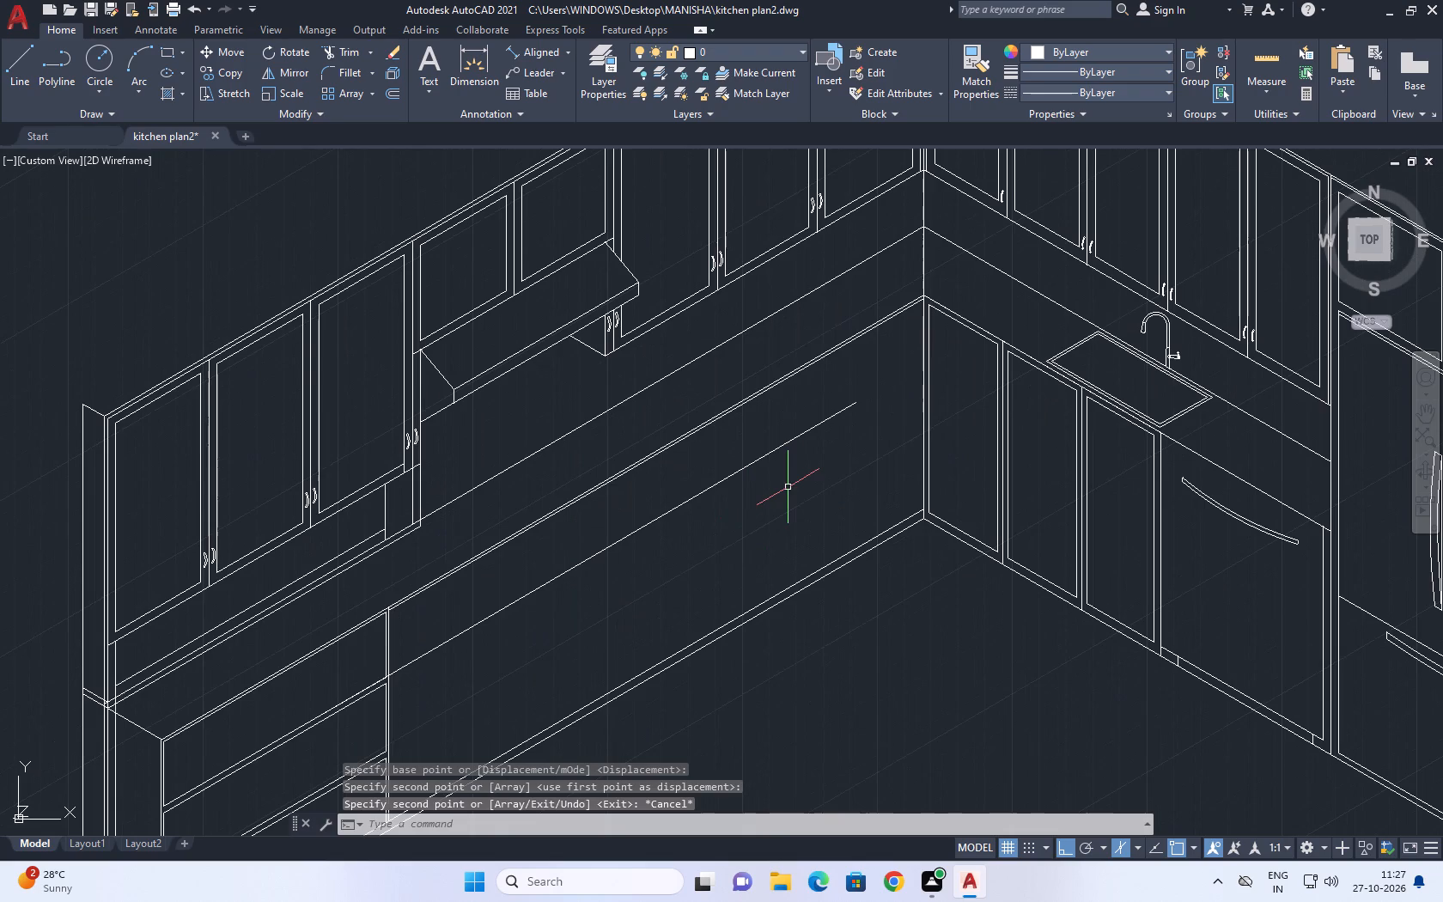
key("w")
key("Escape")
type("ex")
key("space")
left_click(774, 448)
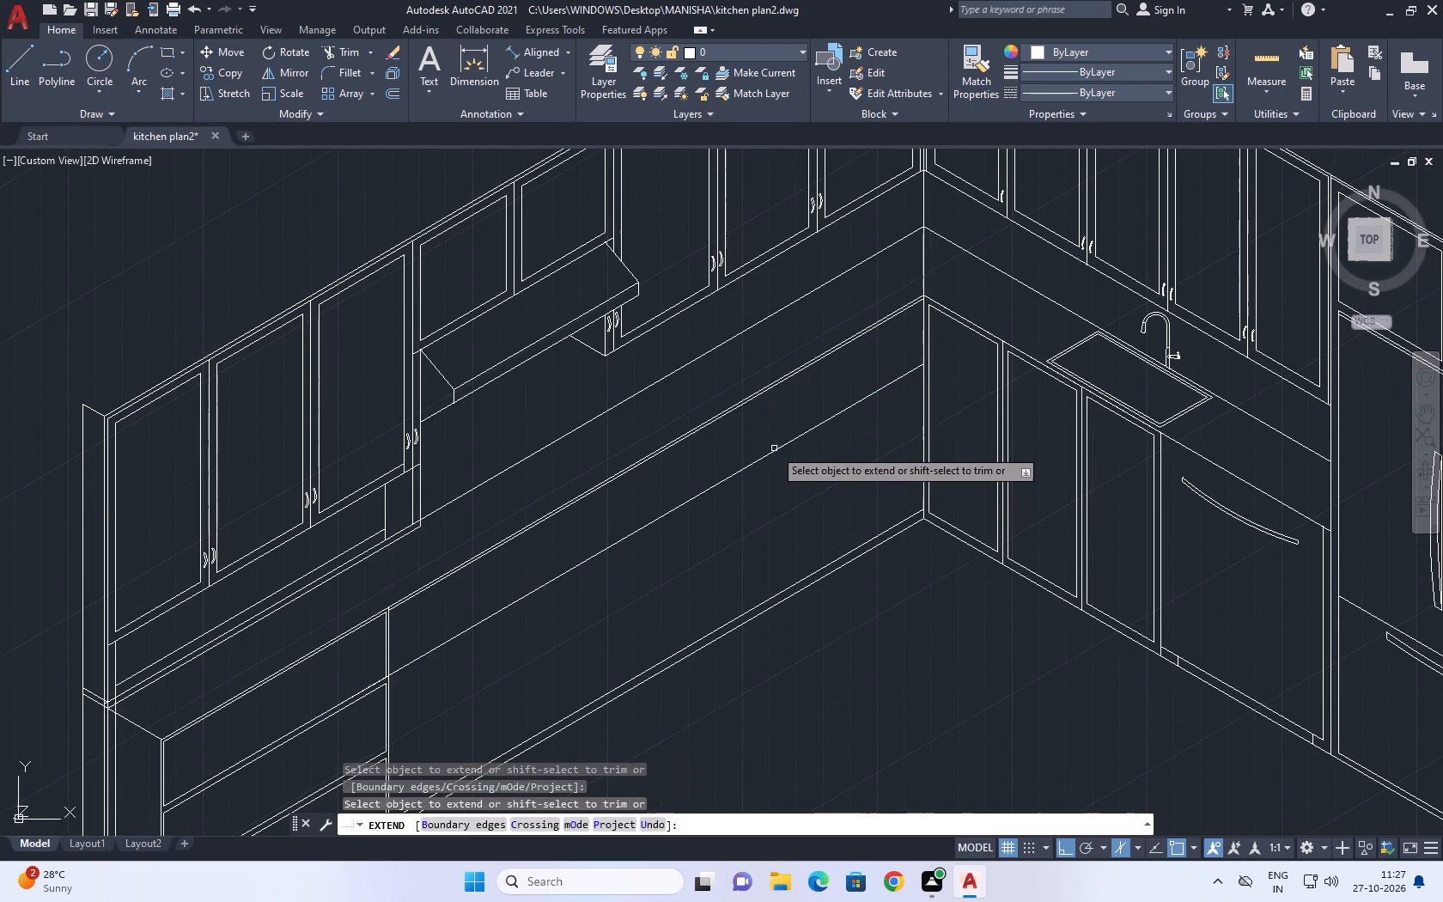
key("Escape")
Draw a line in the left isoplane from the copied line's corner end across the sink-side base cabinets and past the refrigerator.
middle_click_drag(864, 406, 806, 393)
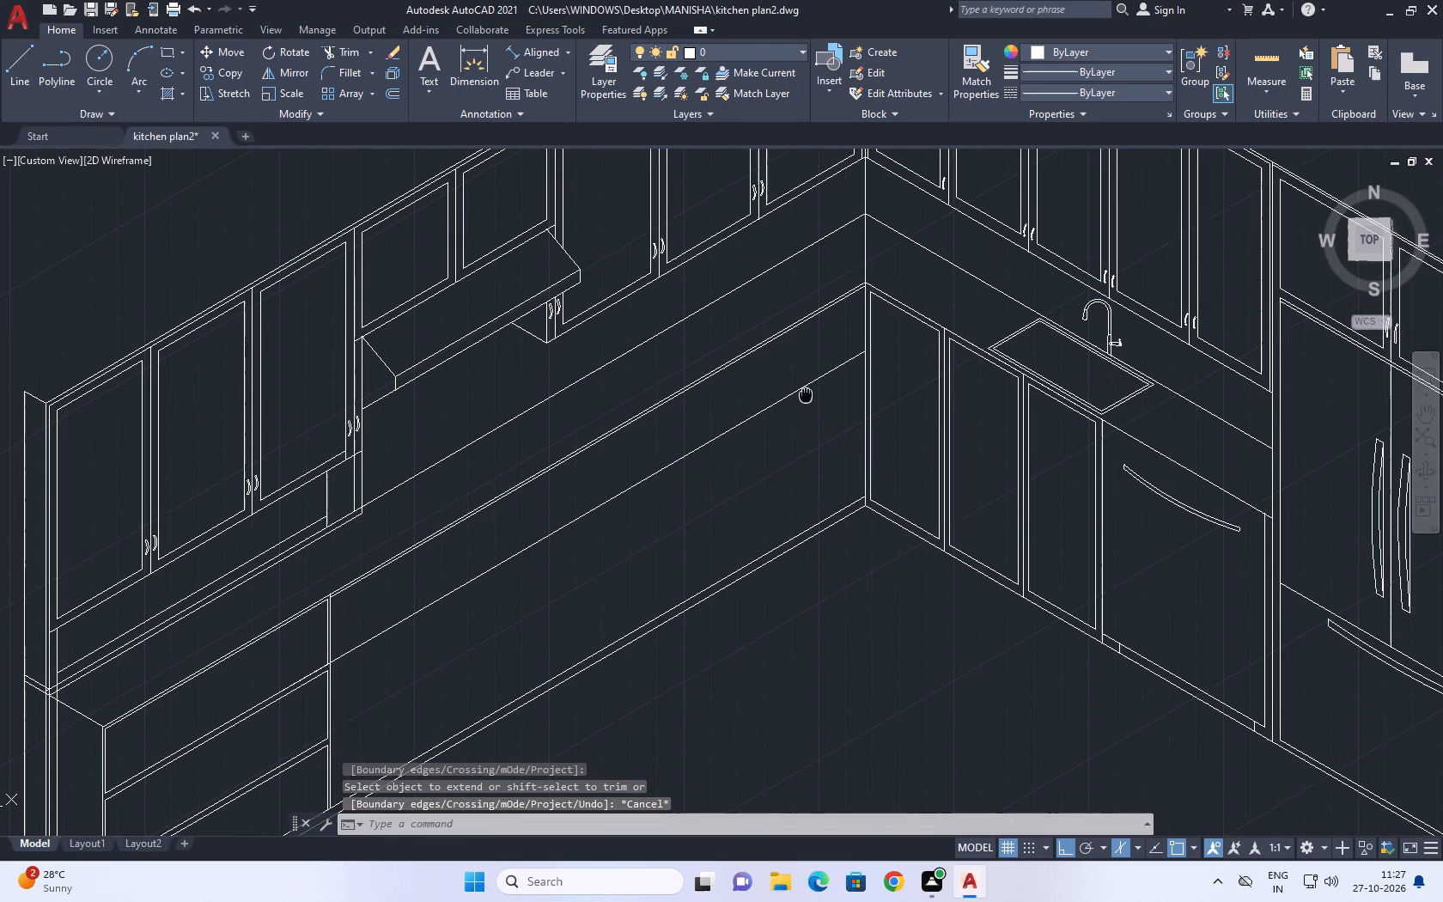
middle_click_drag(806, 393, 787, 387)
key("l")
key("space")
left_click(845, 346)
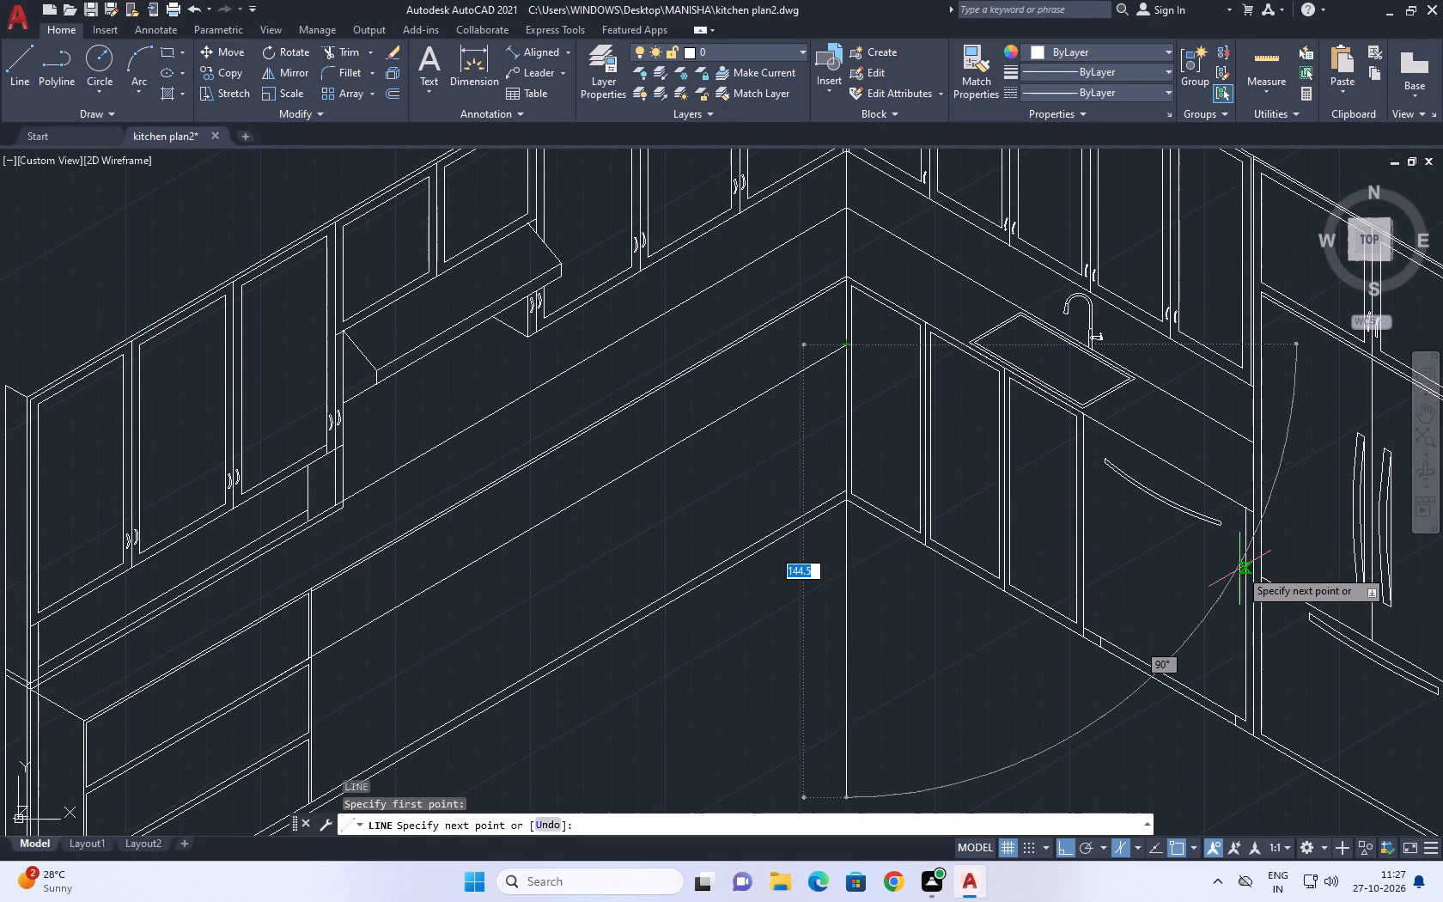
middle_click_drag(1263, 603, 1087, 493)
key("F5")
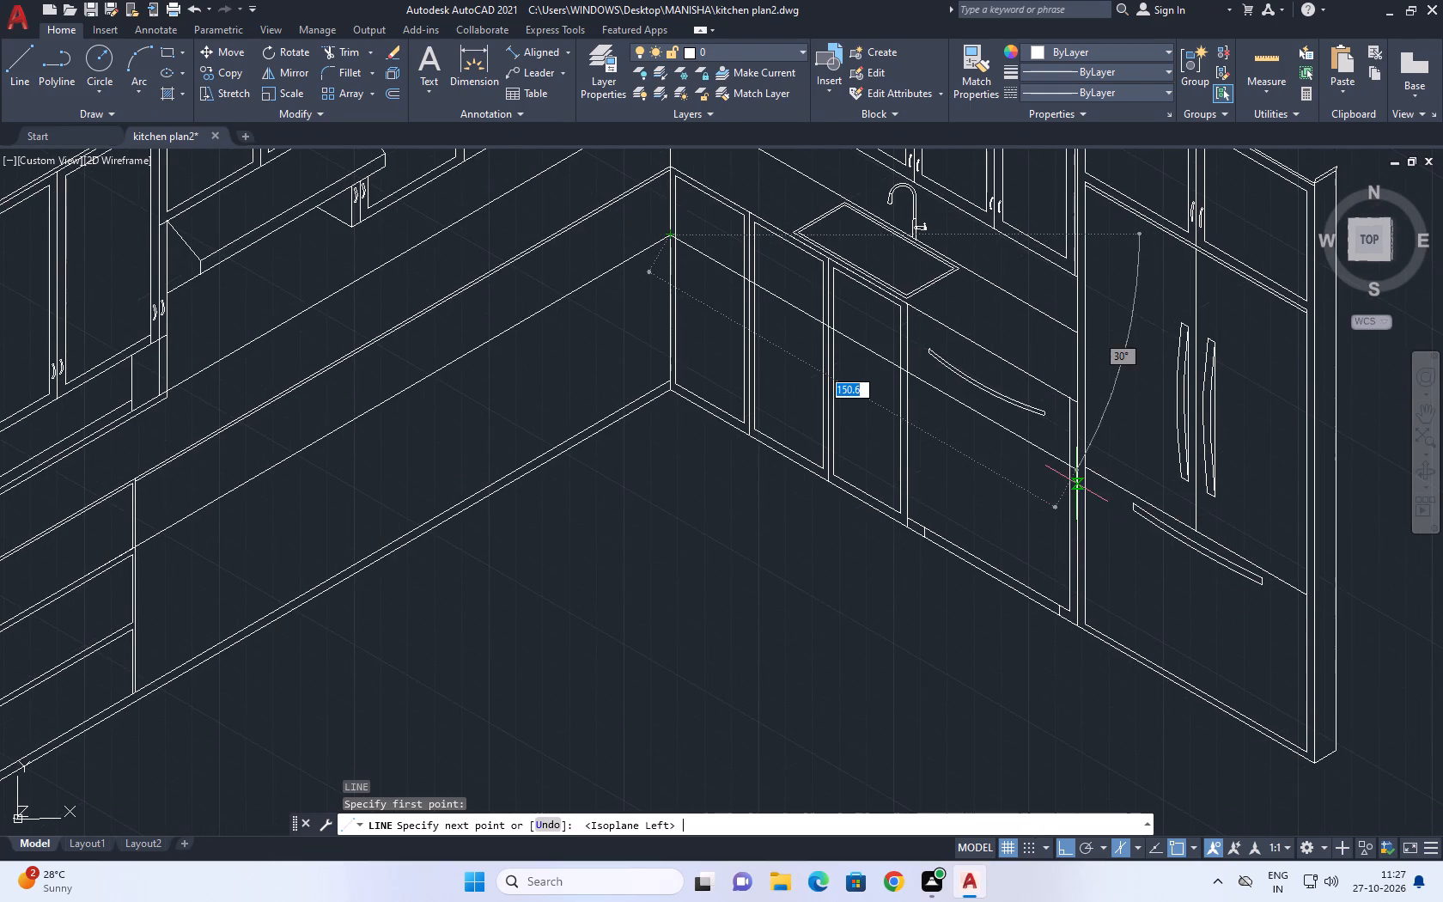
middle_click_drag(1152, 564, 946, 463)
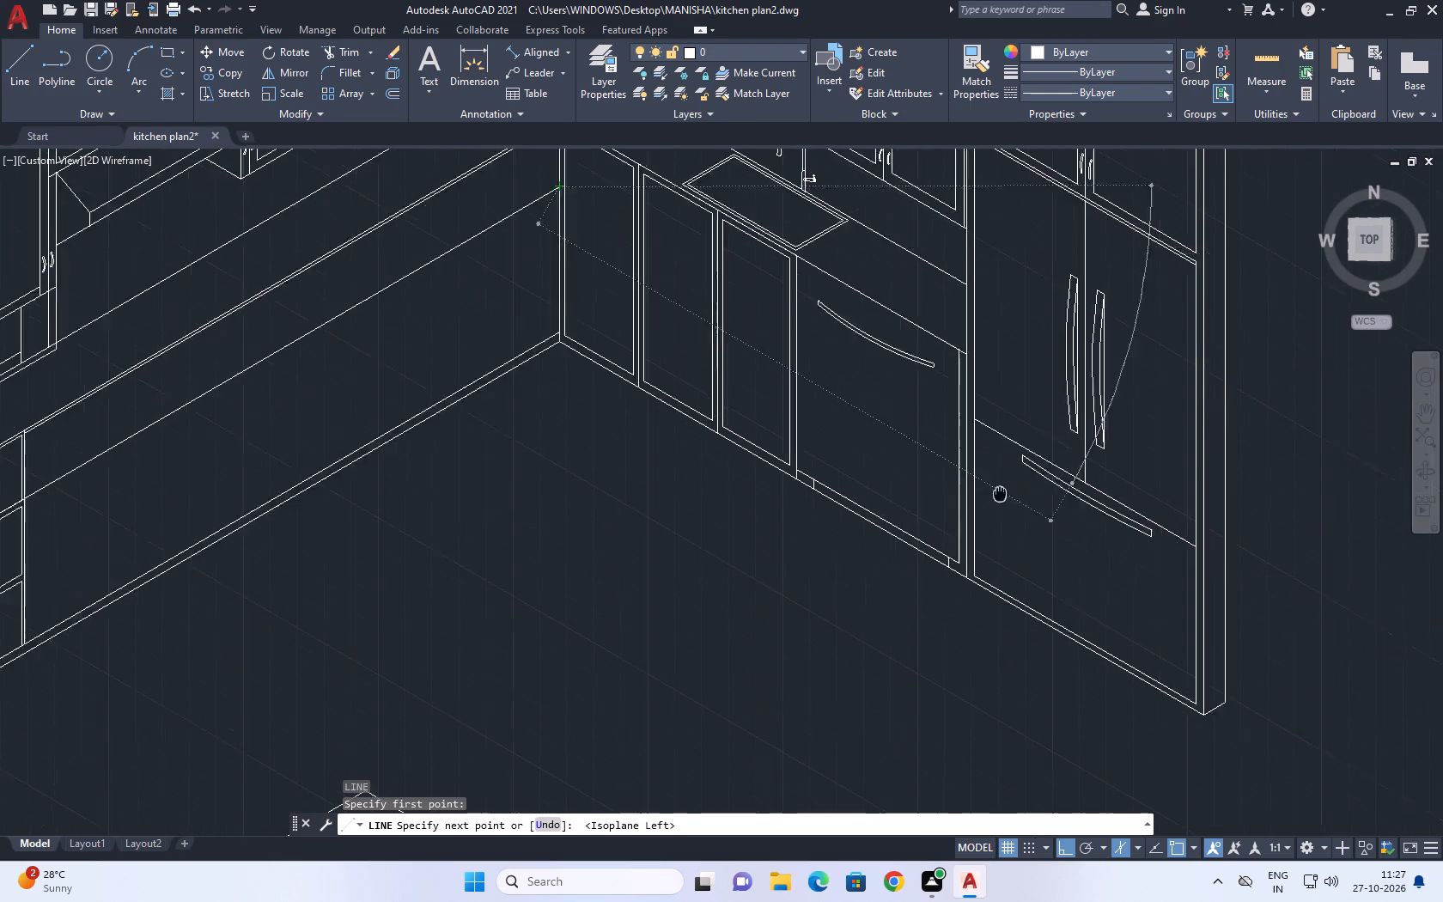
middle_click_drag(946, 463, 863, 416)
left_click(1142, 521)
key("Escape")
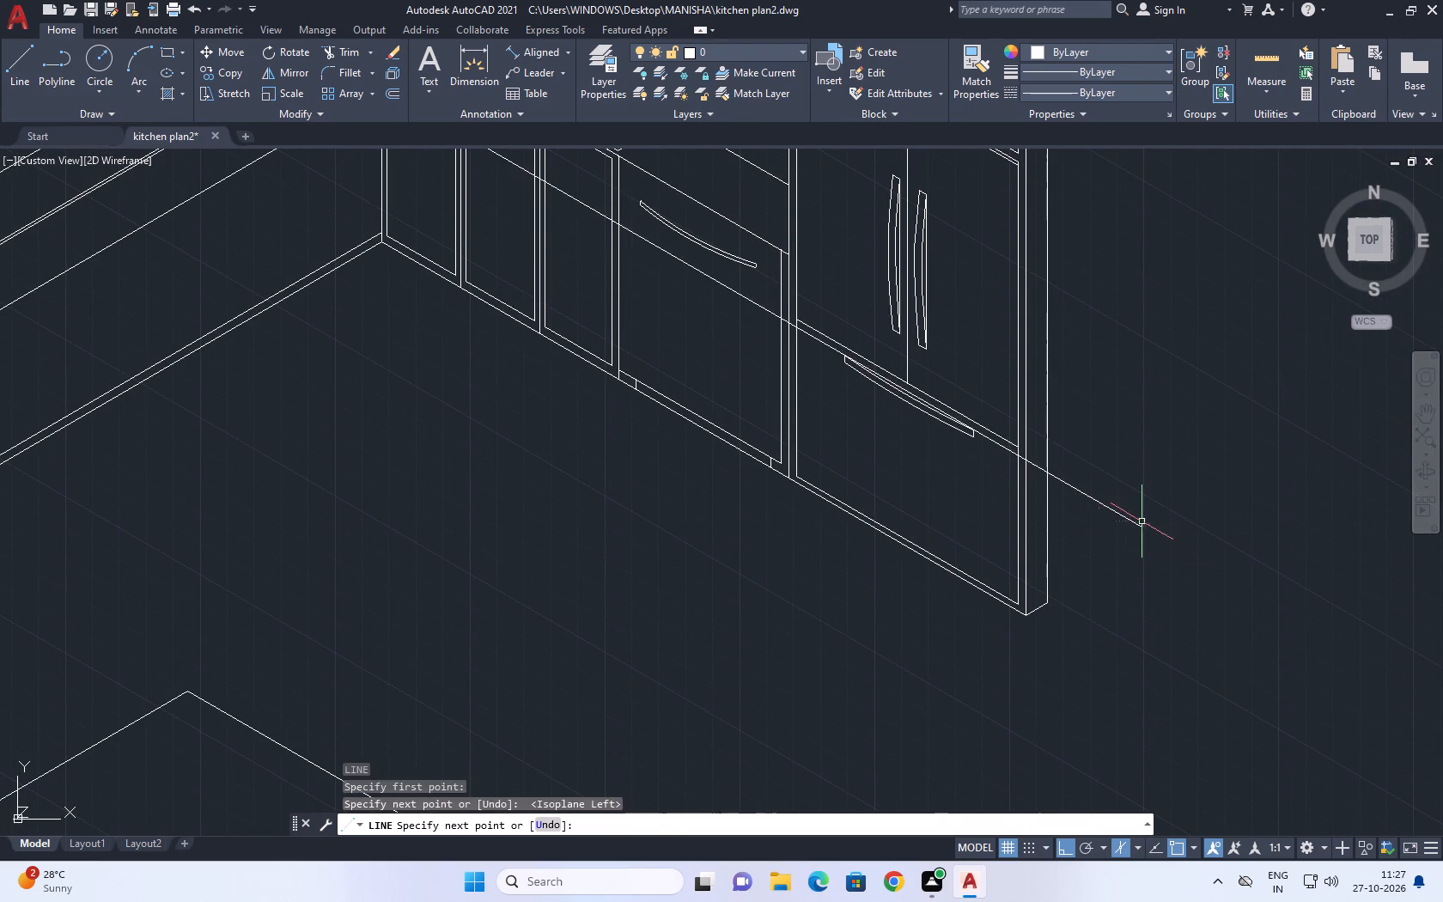
Trim the new line at the vertical just before the refrigerator and erase the leftover piece beyond it.
middle_click_drag(729, 388, 839, 465)
type("tr")
key("space")
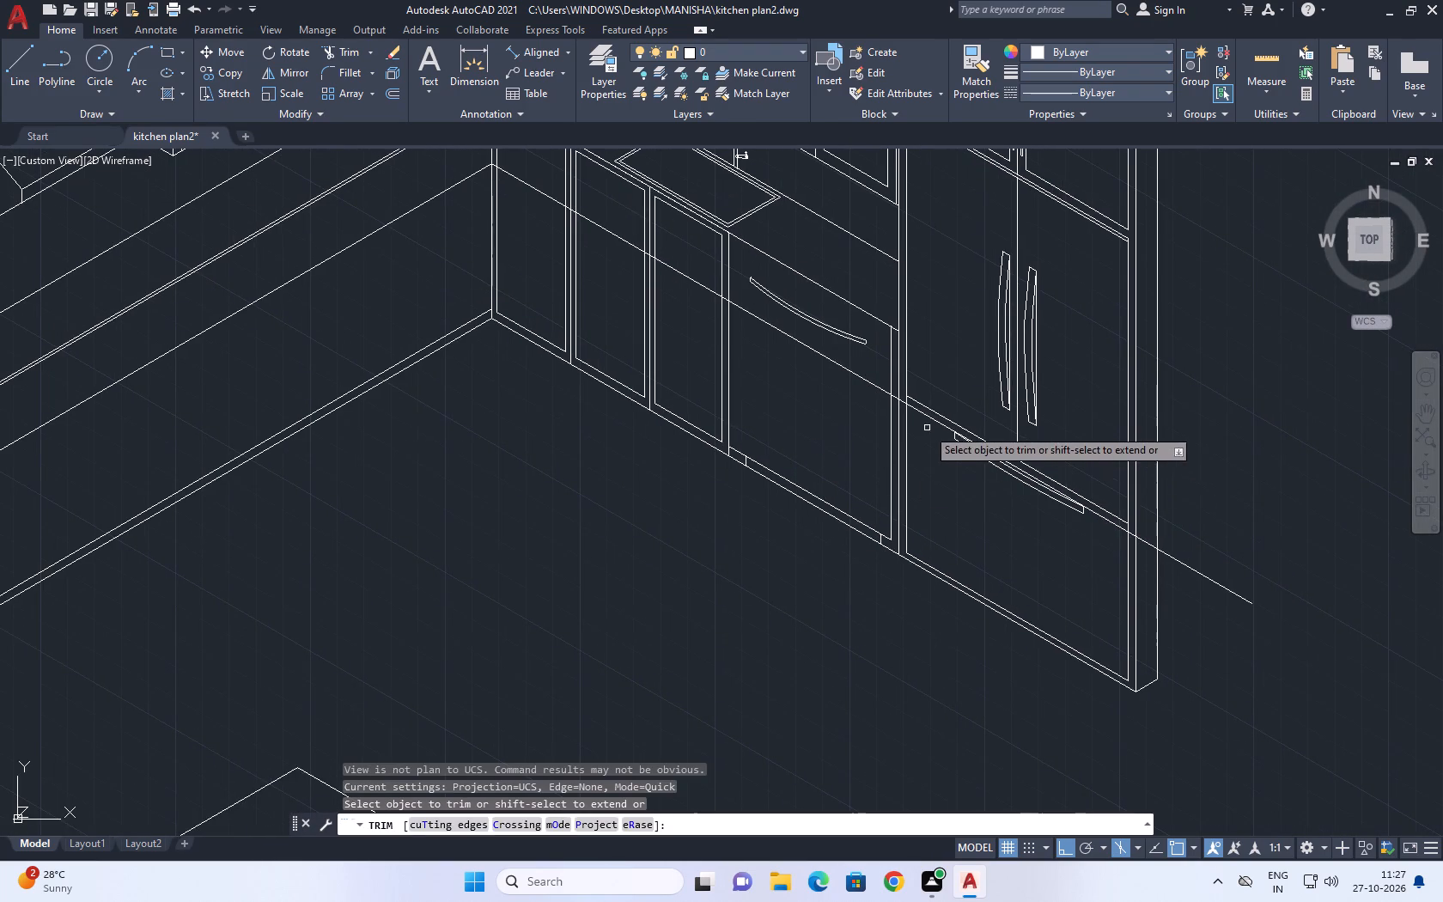
scroll(890, 395, "up", 3)
left_click(902, 400)
key("Escape")
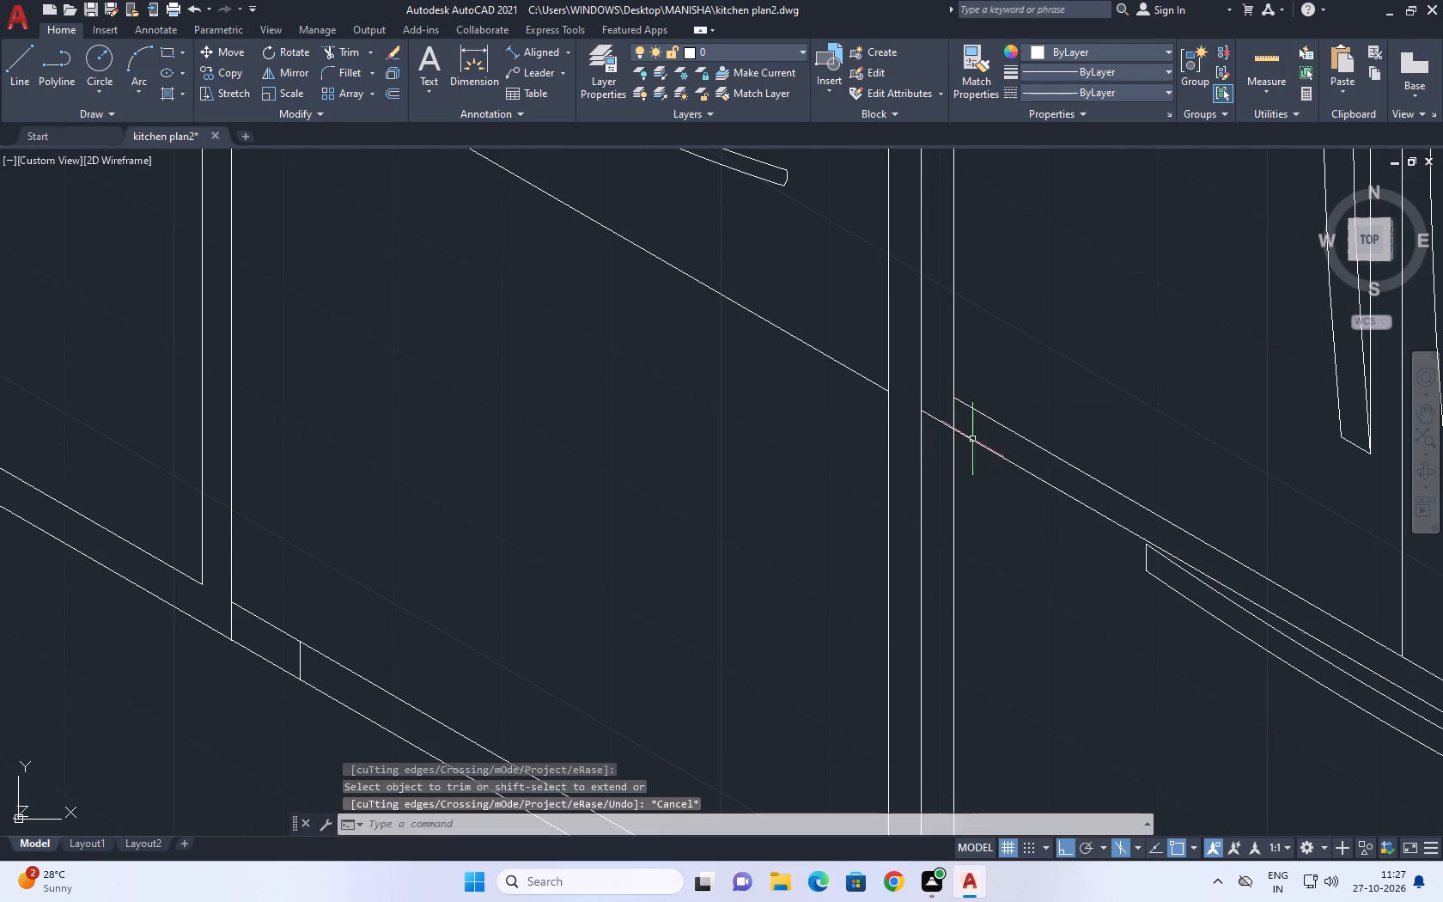
left_click(975, 437)
left_click(971, 459)
key("Delete")
scroll(924, 470, "down", 4)
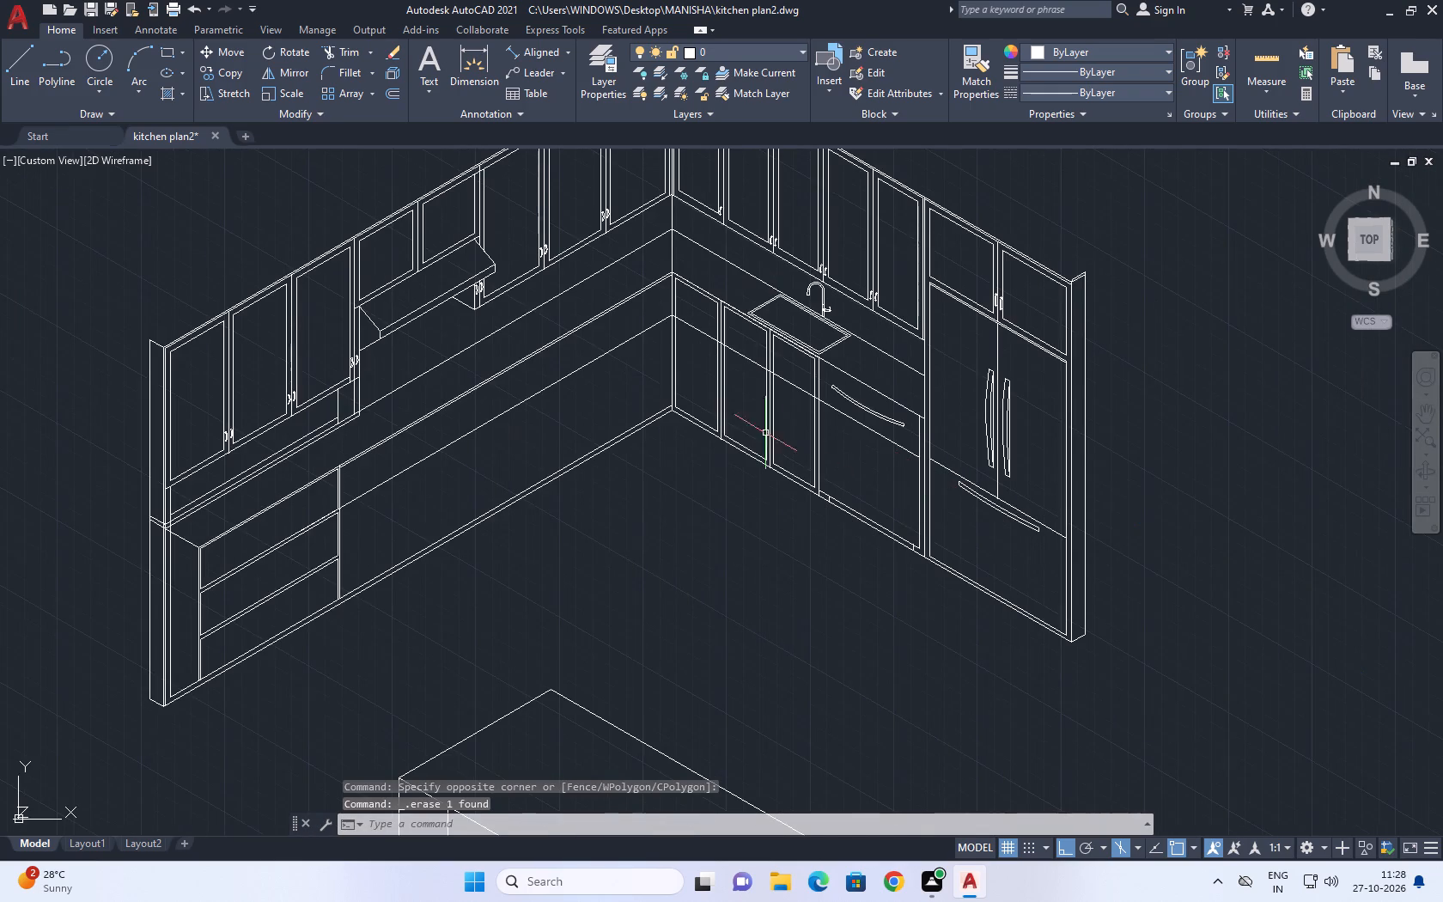
Shorten the copied line on the blank run by stretching its lower endpoint to the drawer unit's end vertical.
scroll(430, 466, "up", 2)
left_click(462, 465)
left_click(406, 422)
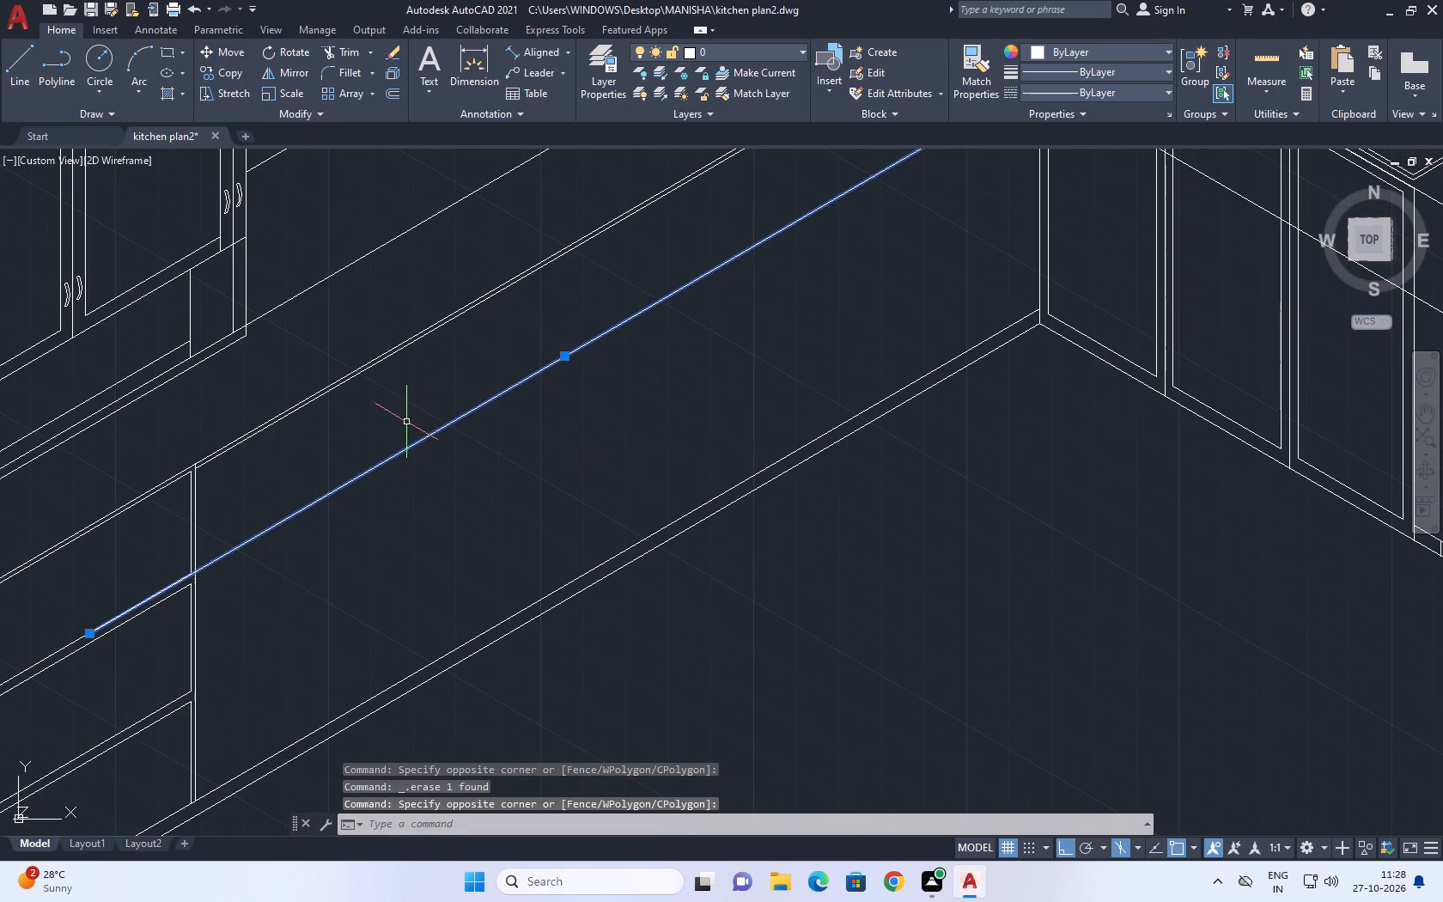
middle_click_drag(227, 488, 543, 388)
scroll(392, 545, "up", 3)
scroll(450, 506, "up", 1)
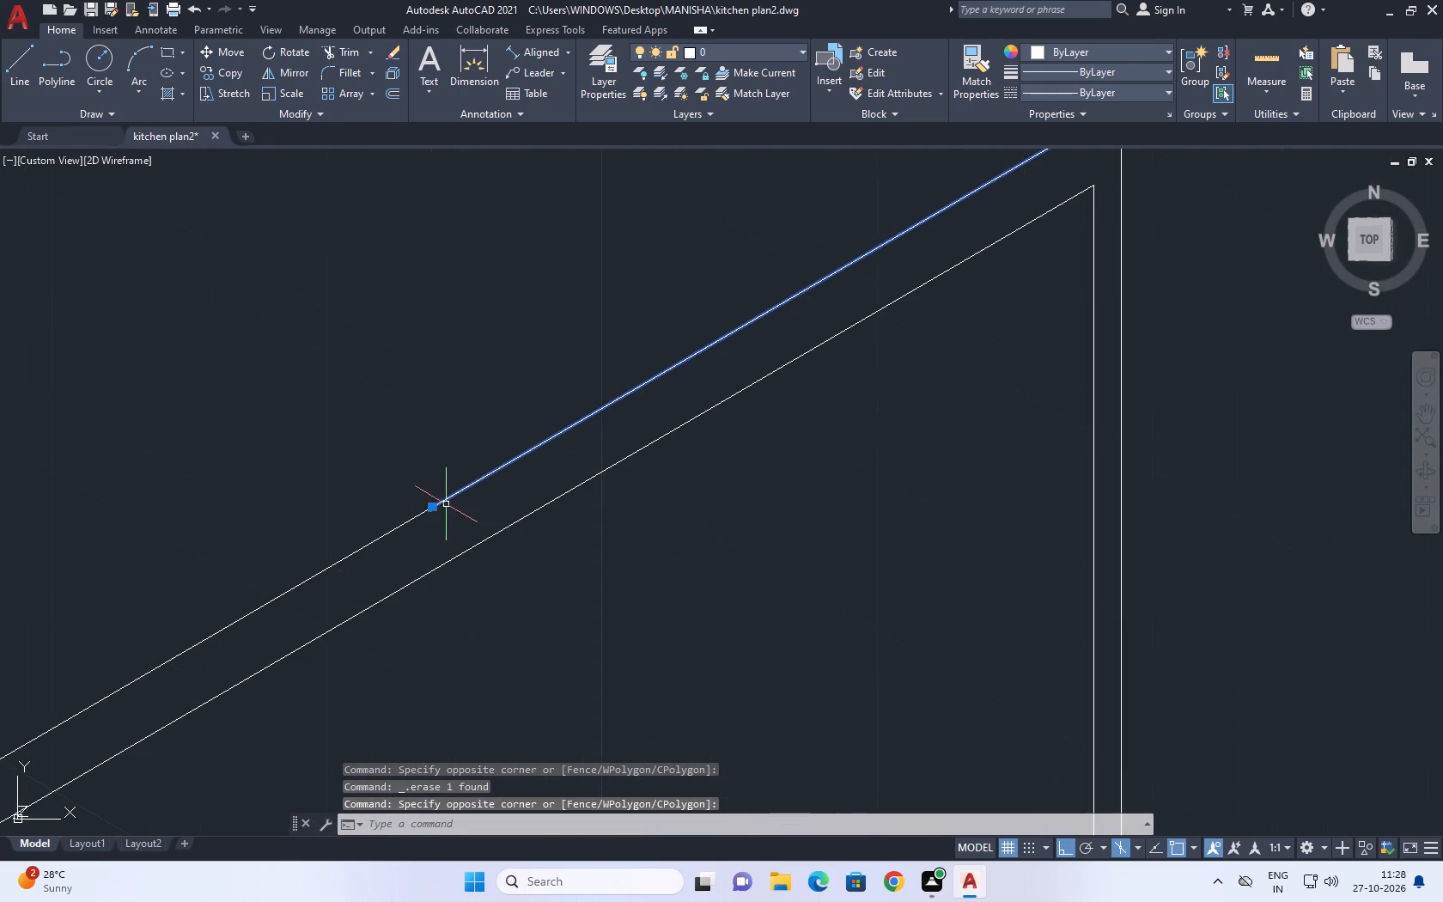
left_click(430, 504)
scroll(545, 425, "down", 4)
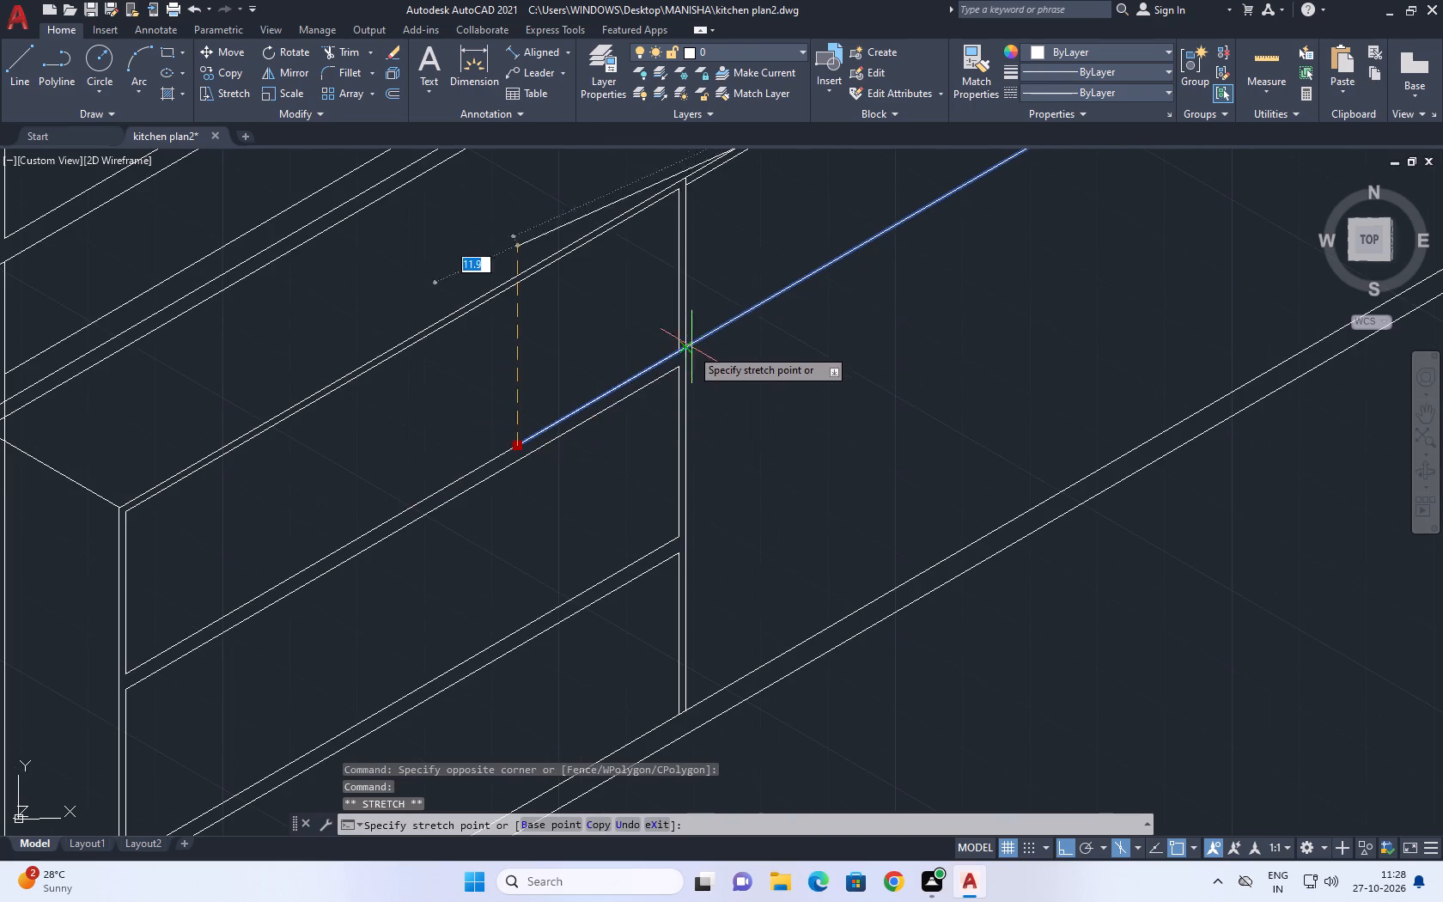
scroll(685, 354, "up", 2)
left_click(681, 340)
scroll(703, 469, "down", 4)
middle_click_drag(778, 406, 686, 467)
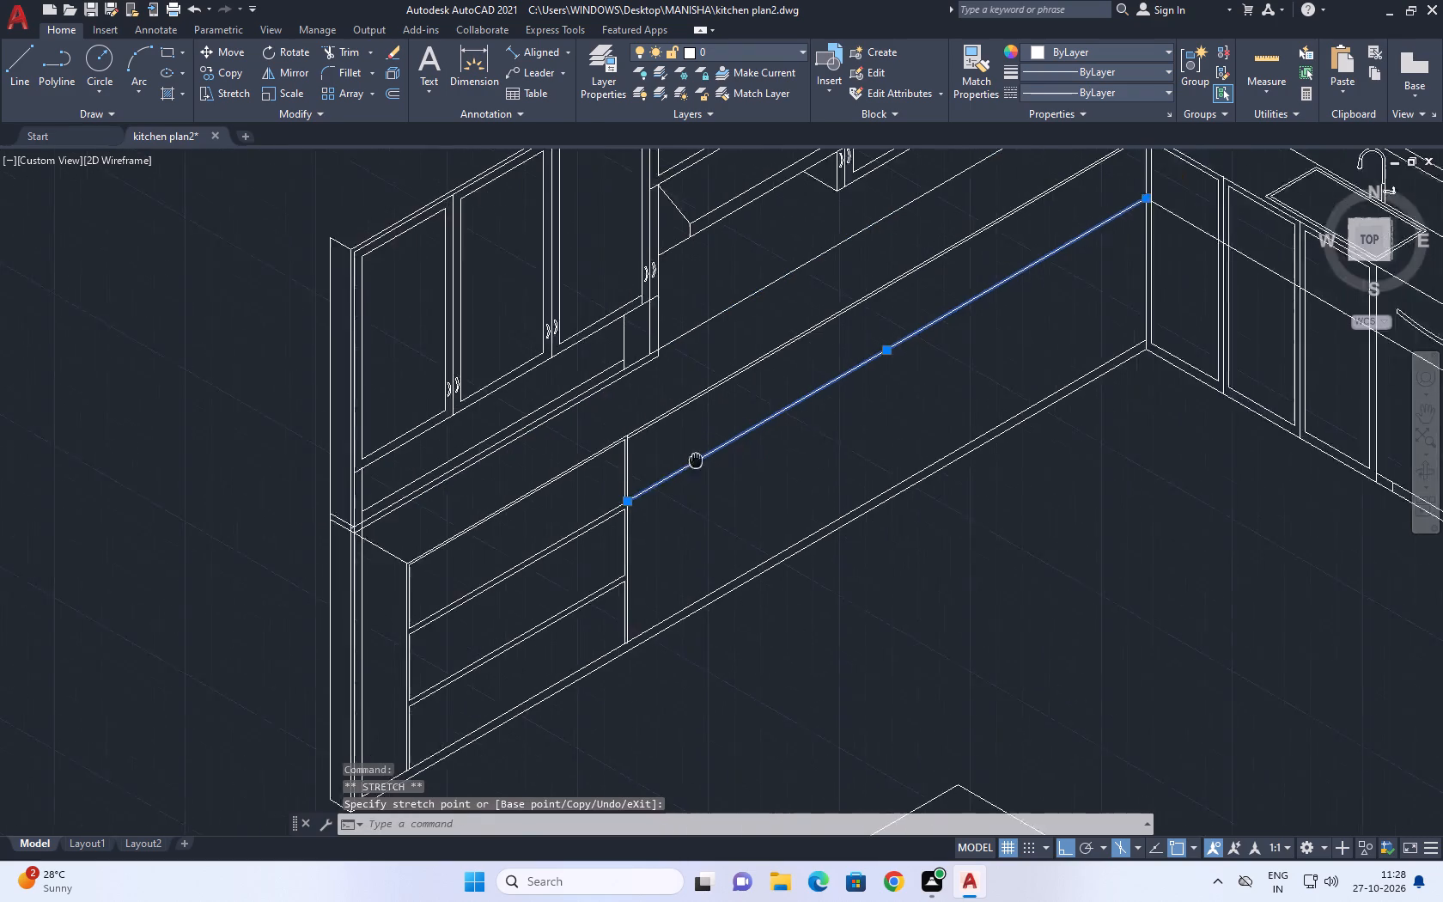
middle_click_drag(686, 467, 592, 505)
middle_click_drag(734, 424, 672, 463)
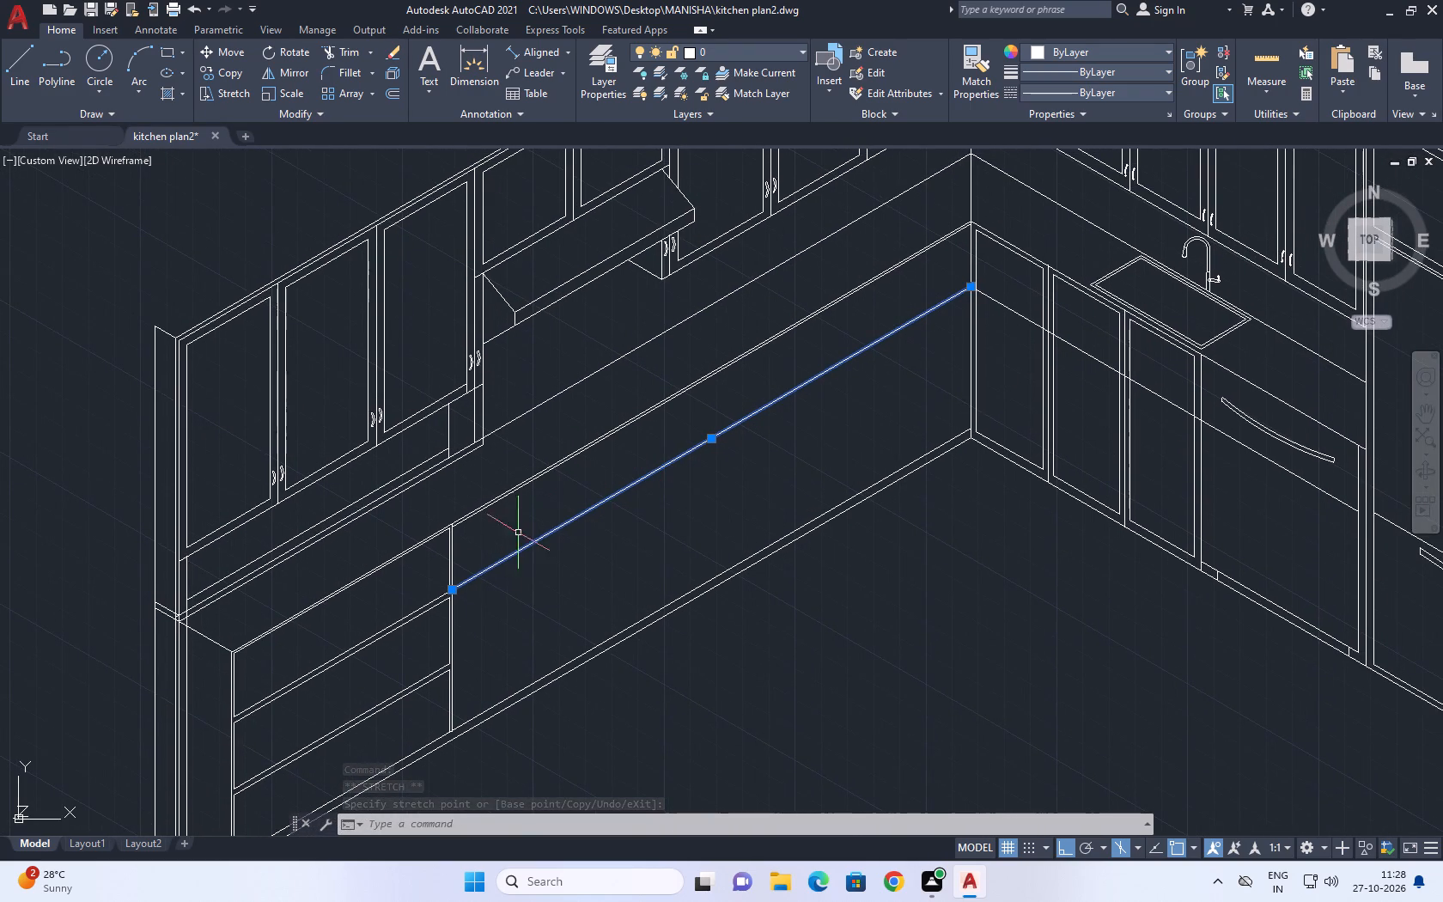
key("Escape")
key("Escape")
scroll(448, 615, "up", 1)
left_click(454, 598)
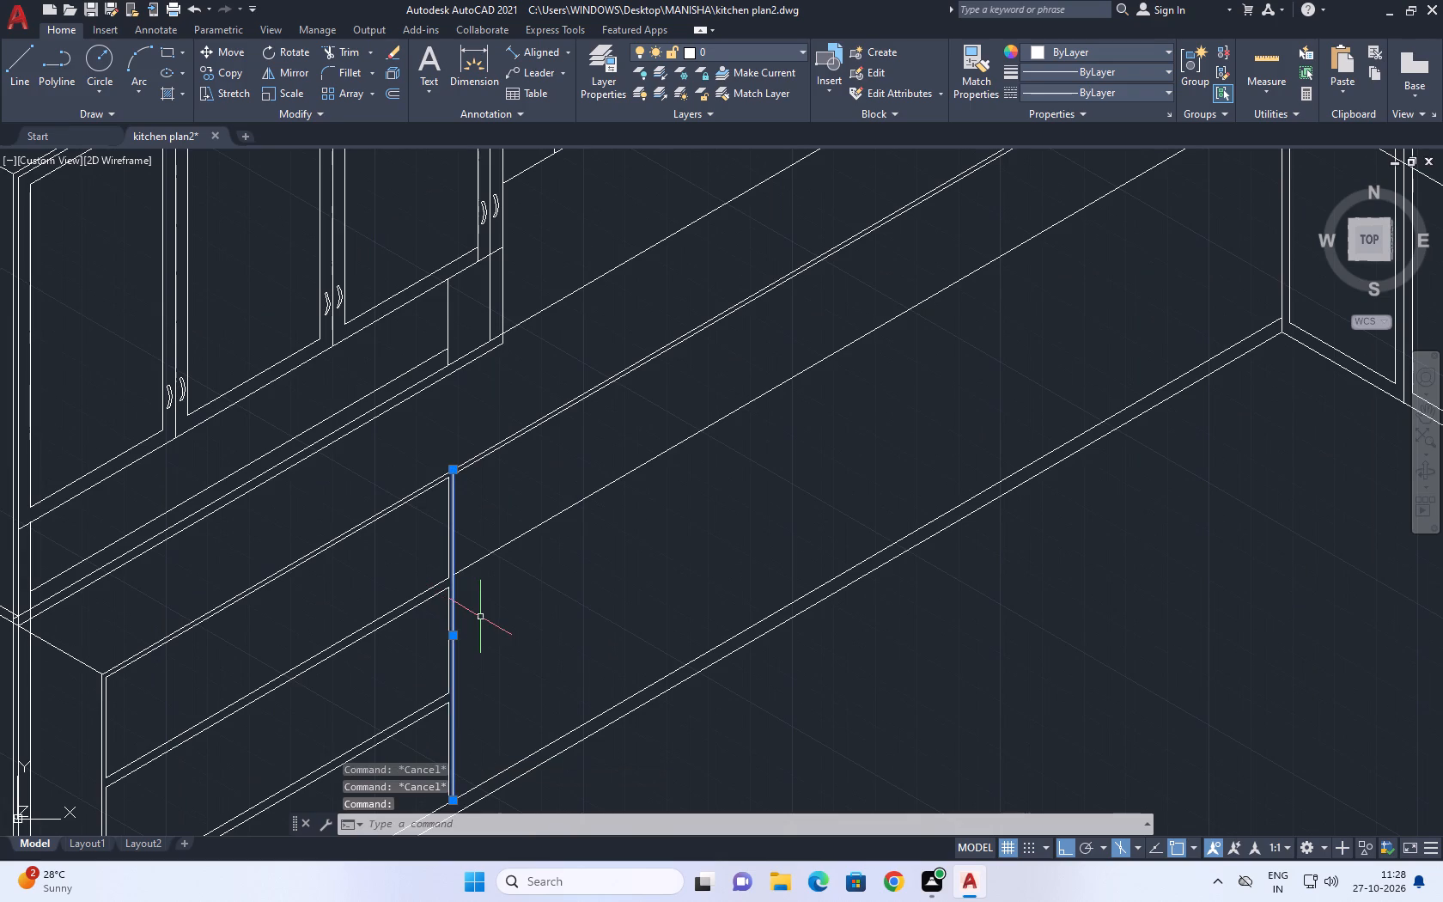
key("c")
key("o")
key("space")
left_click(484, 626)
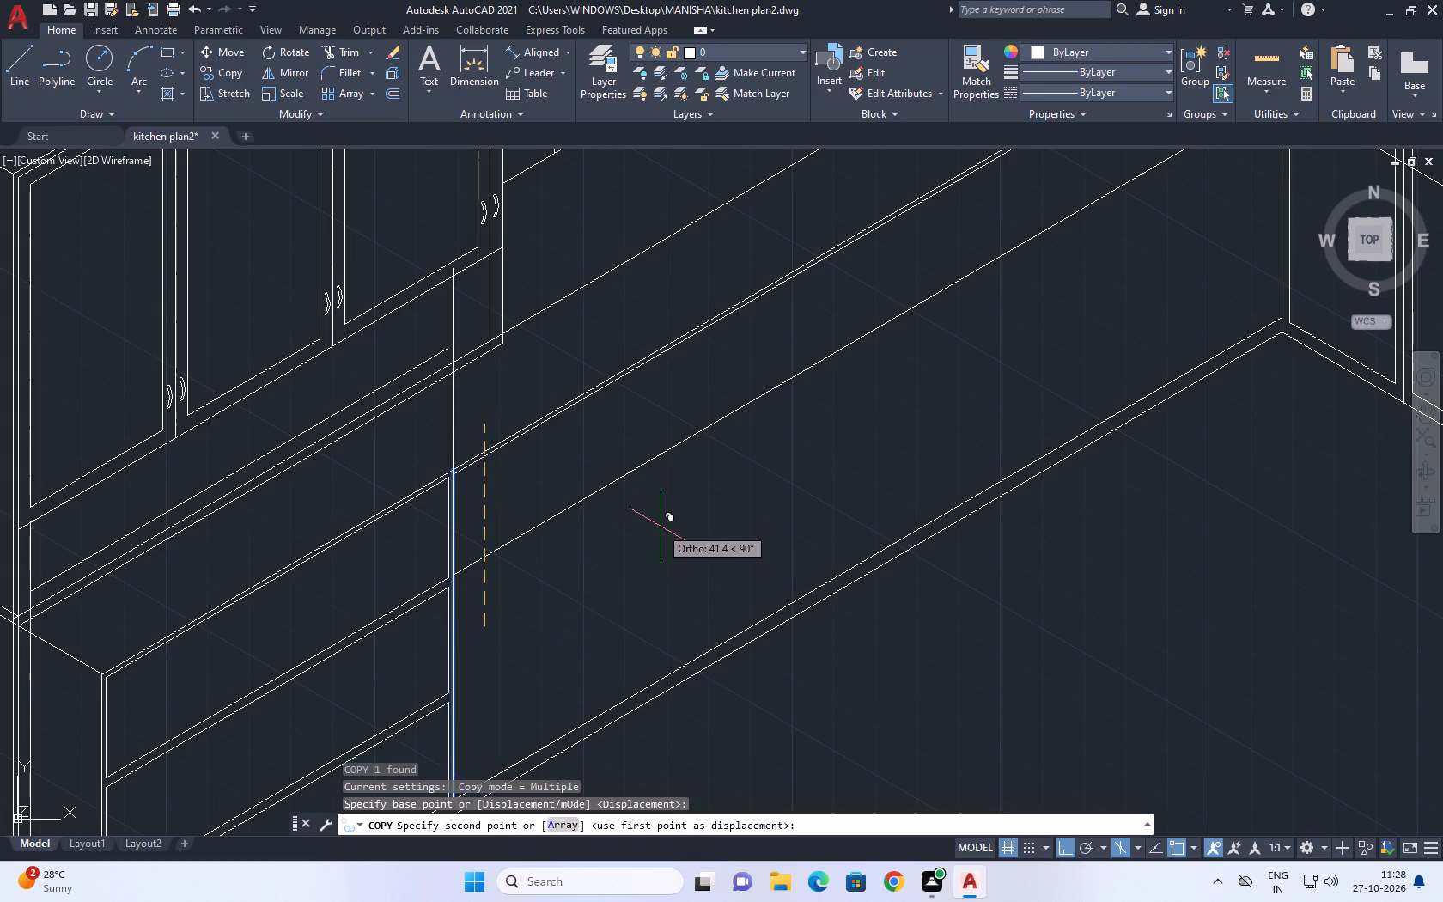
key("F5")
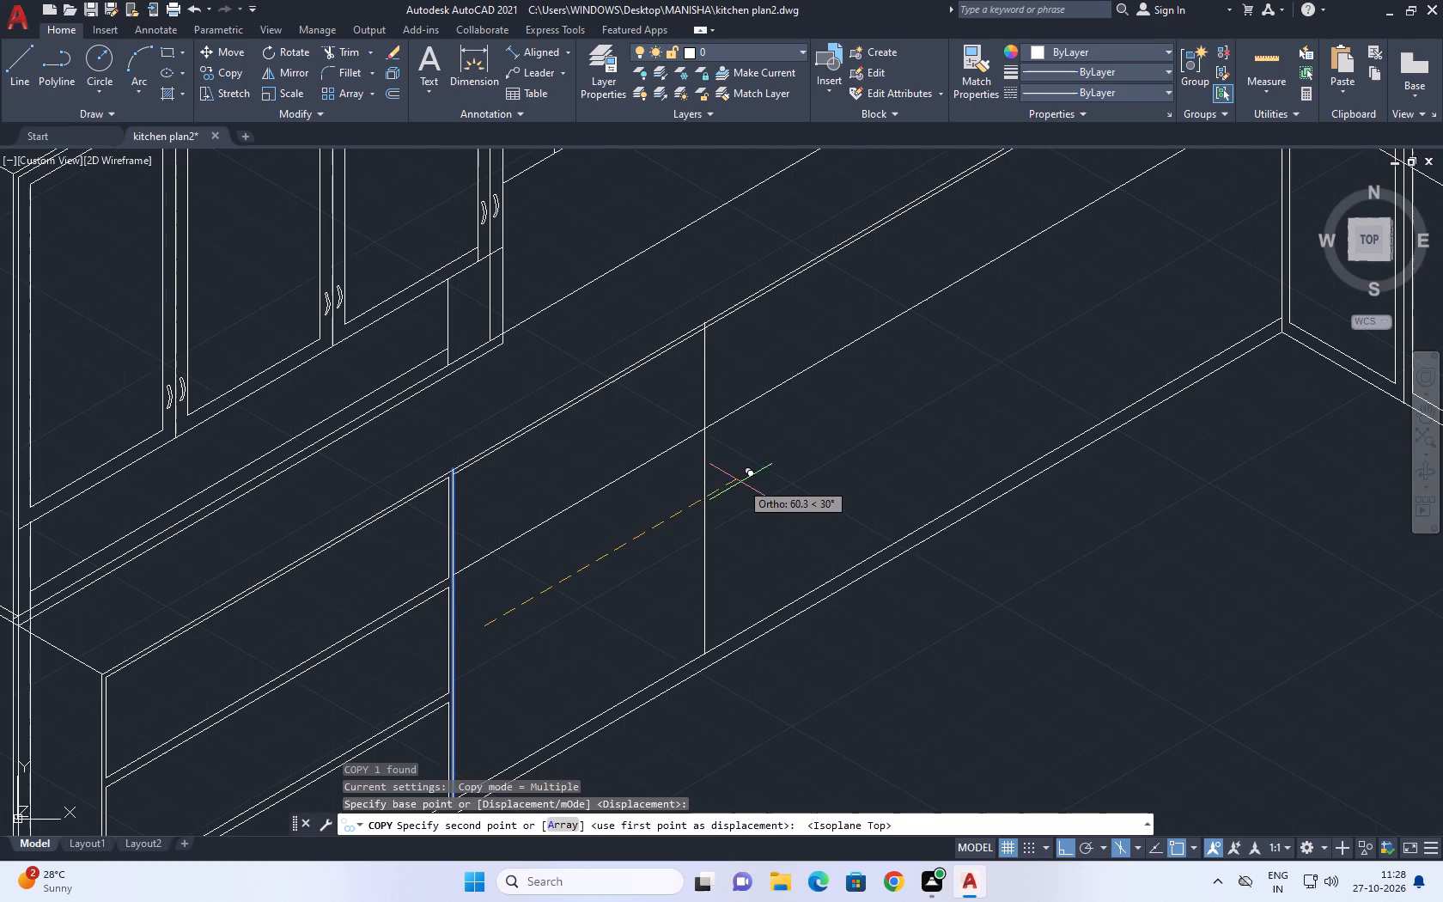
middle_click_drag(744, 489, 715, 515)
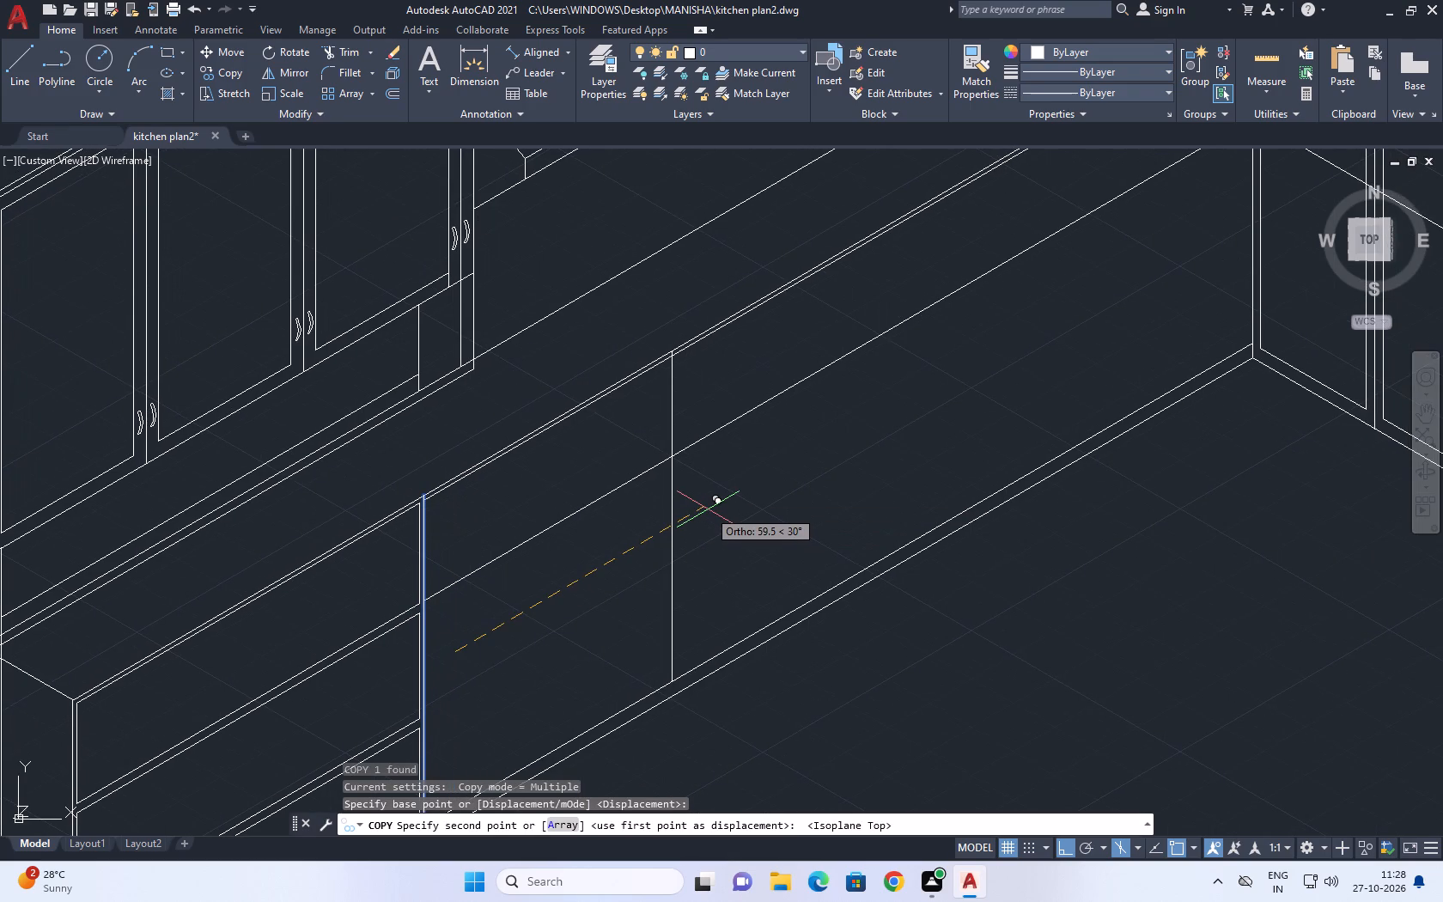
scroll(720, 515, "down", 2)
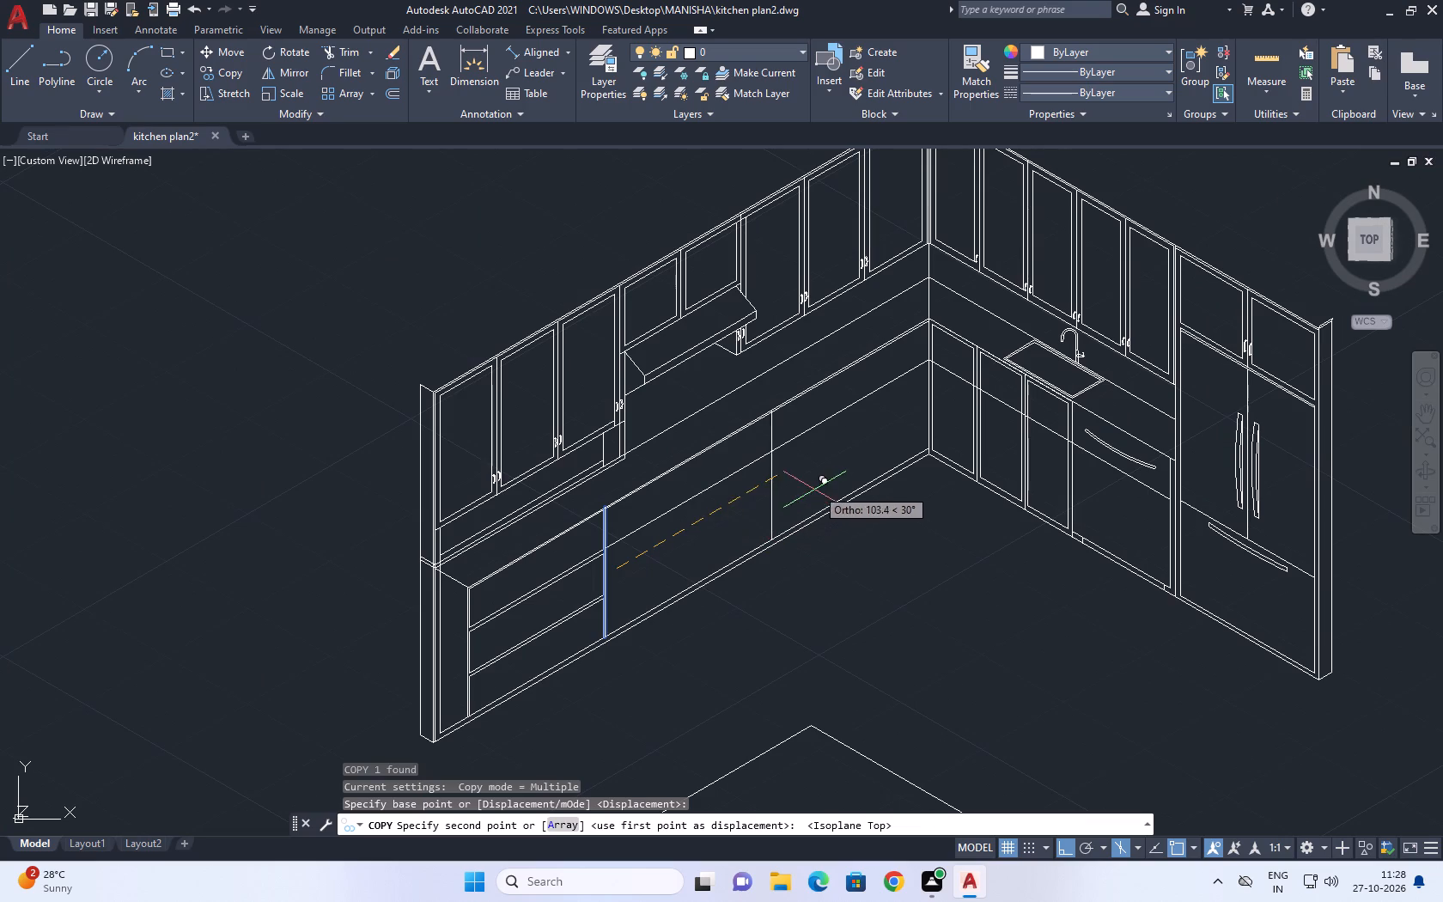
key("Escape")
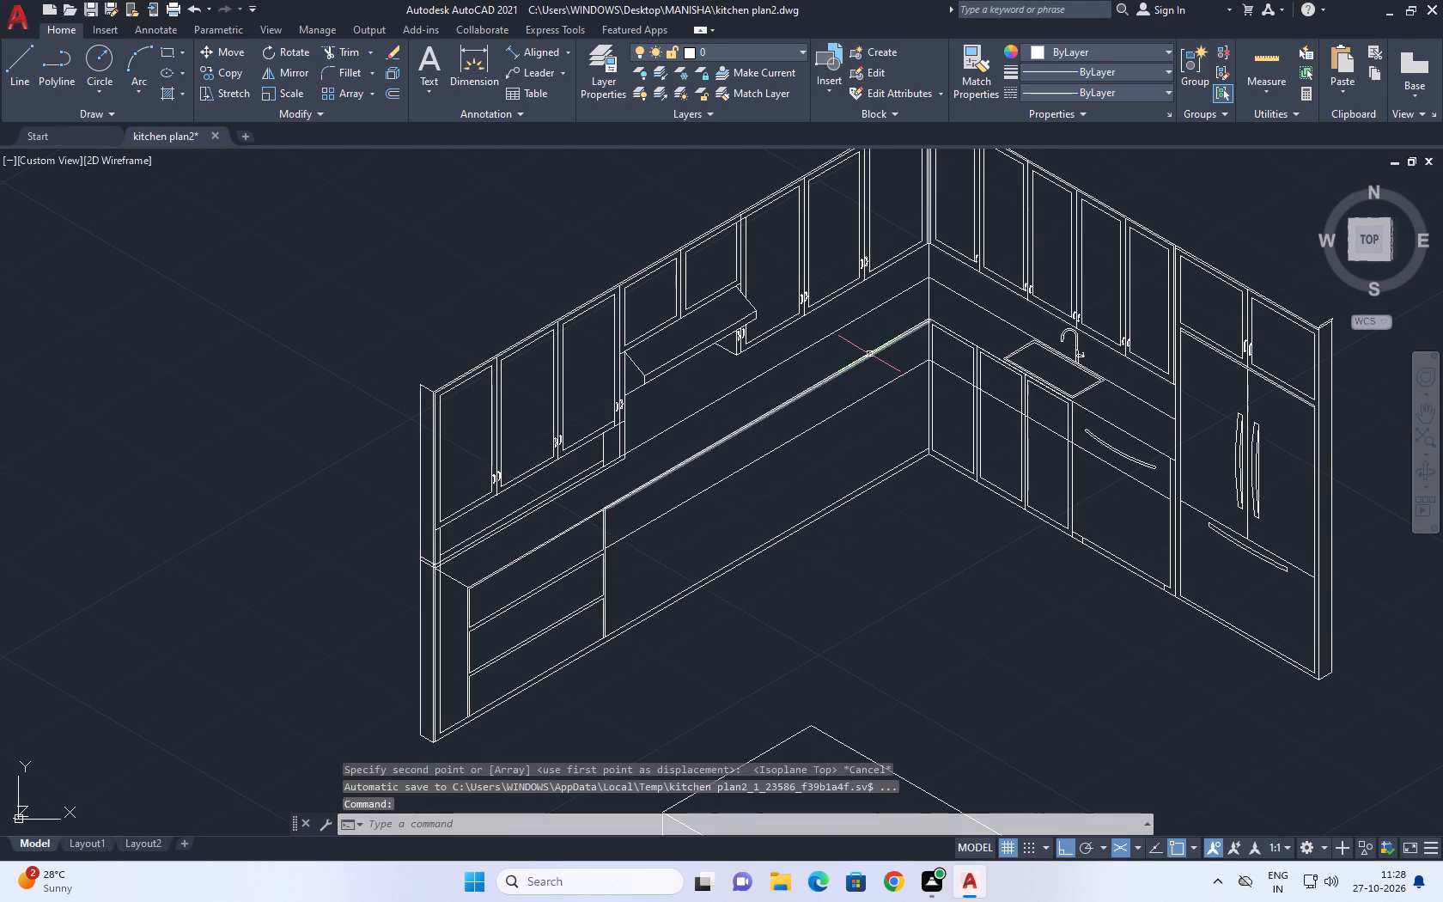
Divide the line under the countertop edge along the blank base run into 5 segments.
left_click(869, 354)
key("d")
key("i")
key("v")
key("space")
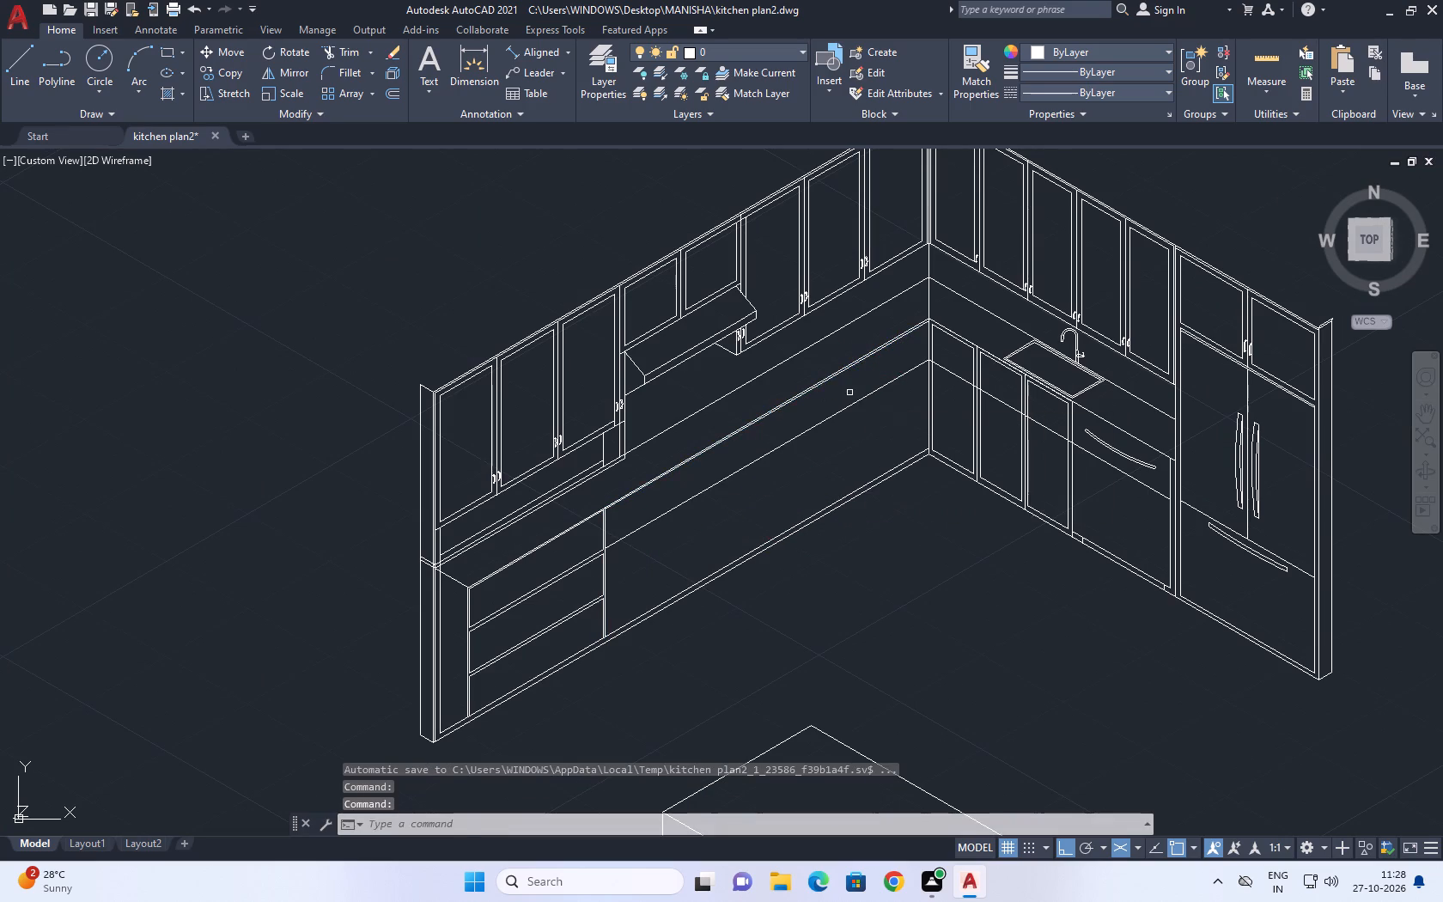
scroll(806, 402, "up", 3)
left_click(777, 382)
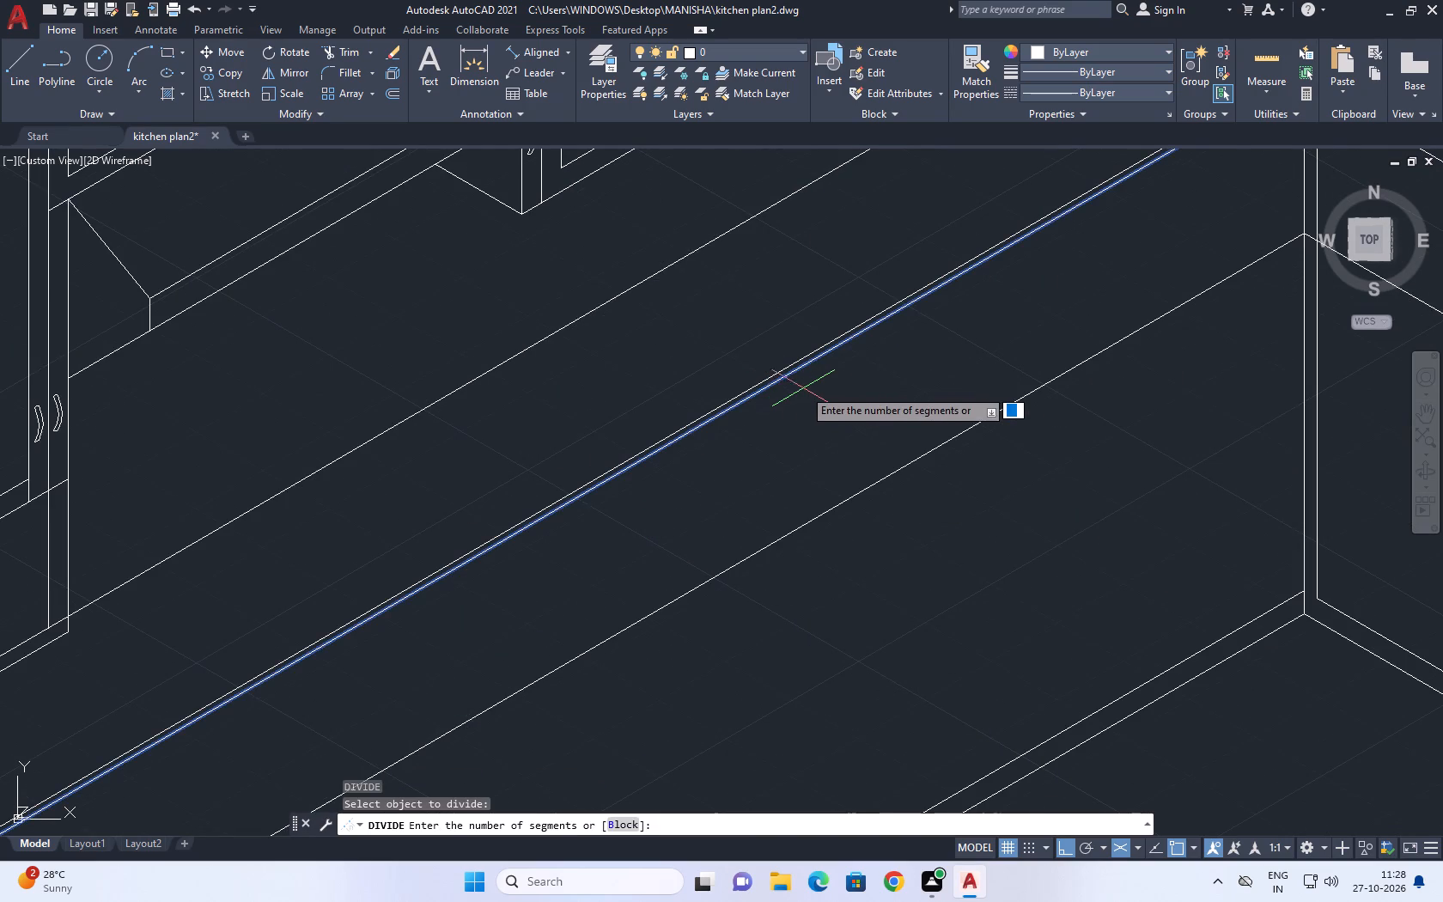
key("5")
key("Return")
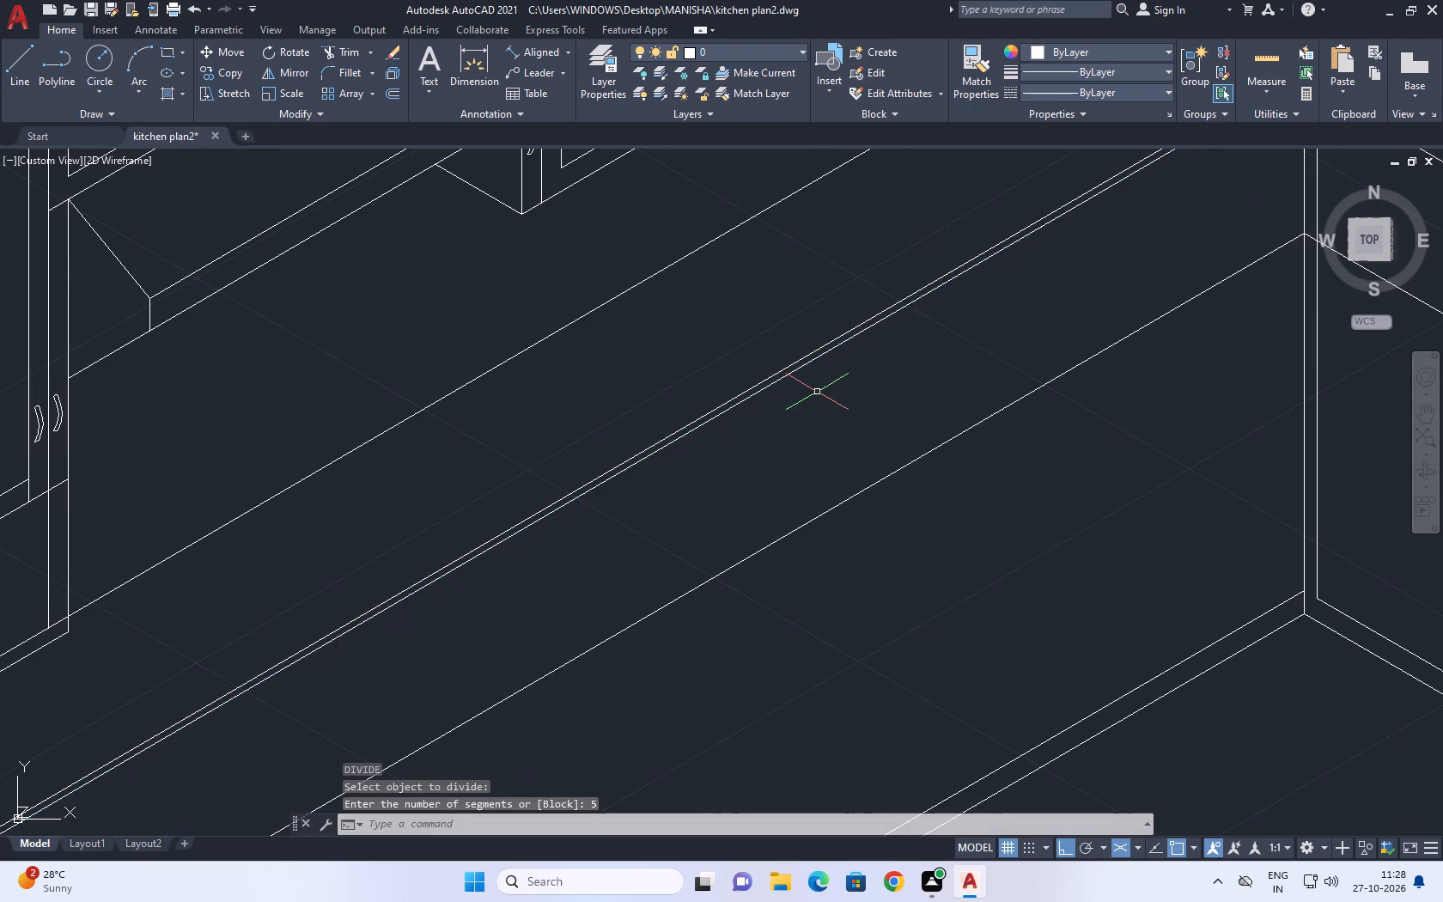
Draw vertical lines from the two division points nearest the inside corner down past the cabinets' bottom edge, using the right isoplane.
key("l")
key("space")
scroll(821, 389, "down", 3)
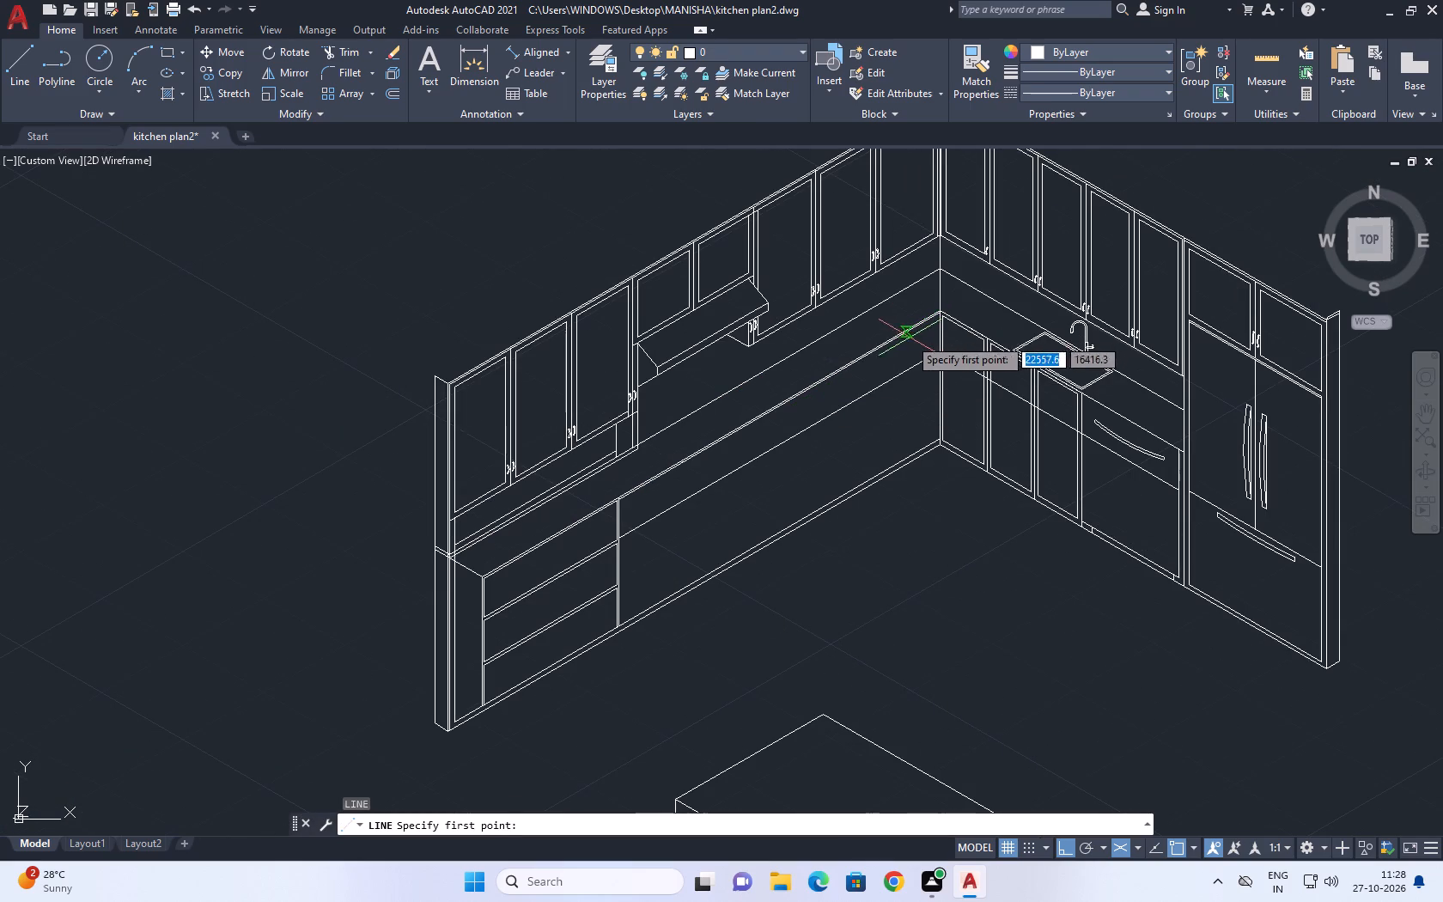
left_click(874, 354)
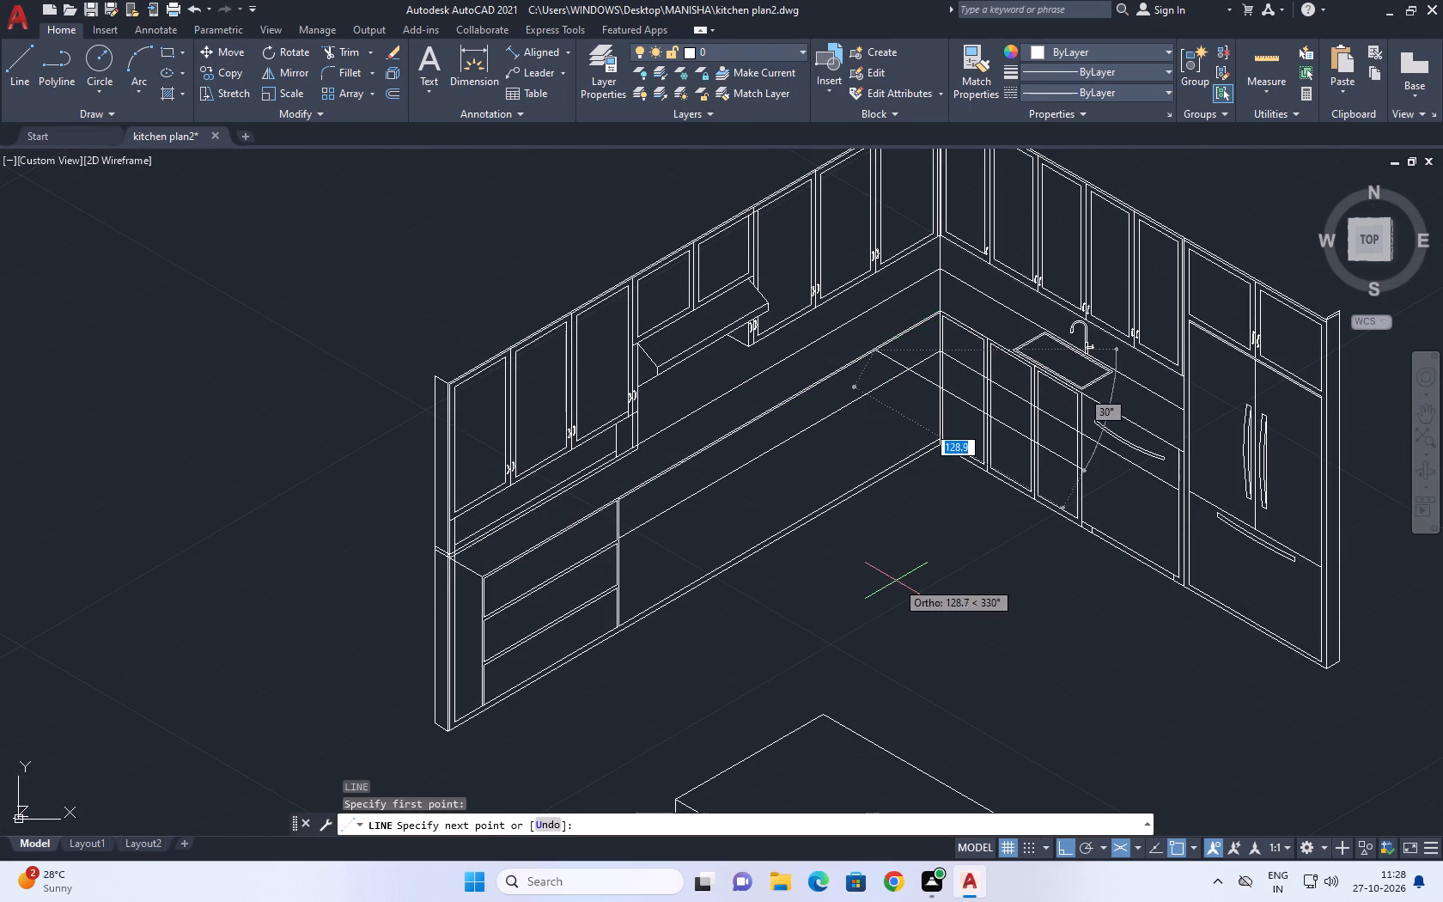
key("F5")
left_click(900, 590)
key("space")
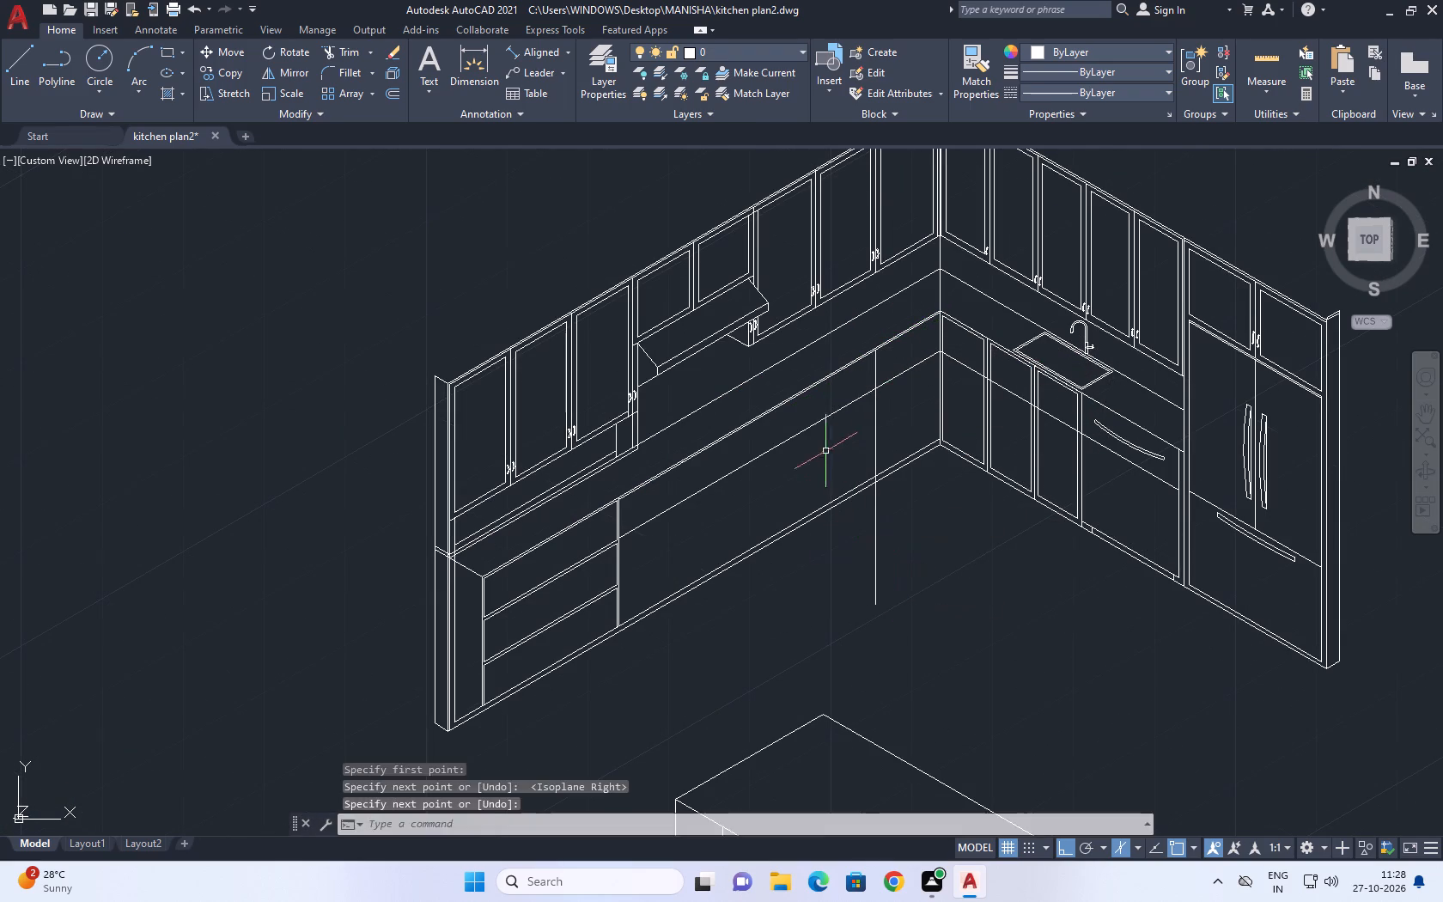
key("space")
left_click(813, 387)
left_click(829, 619)
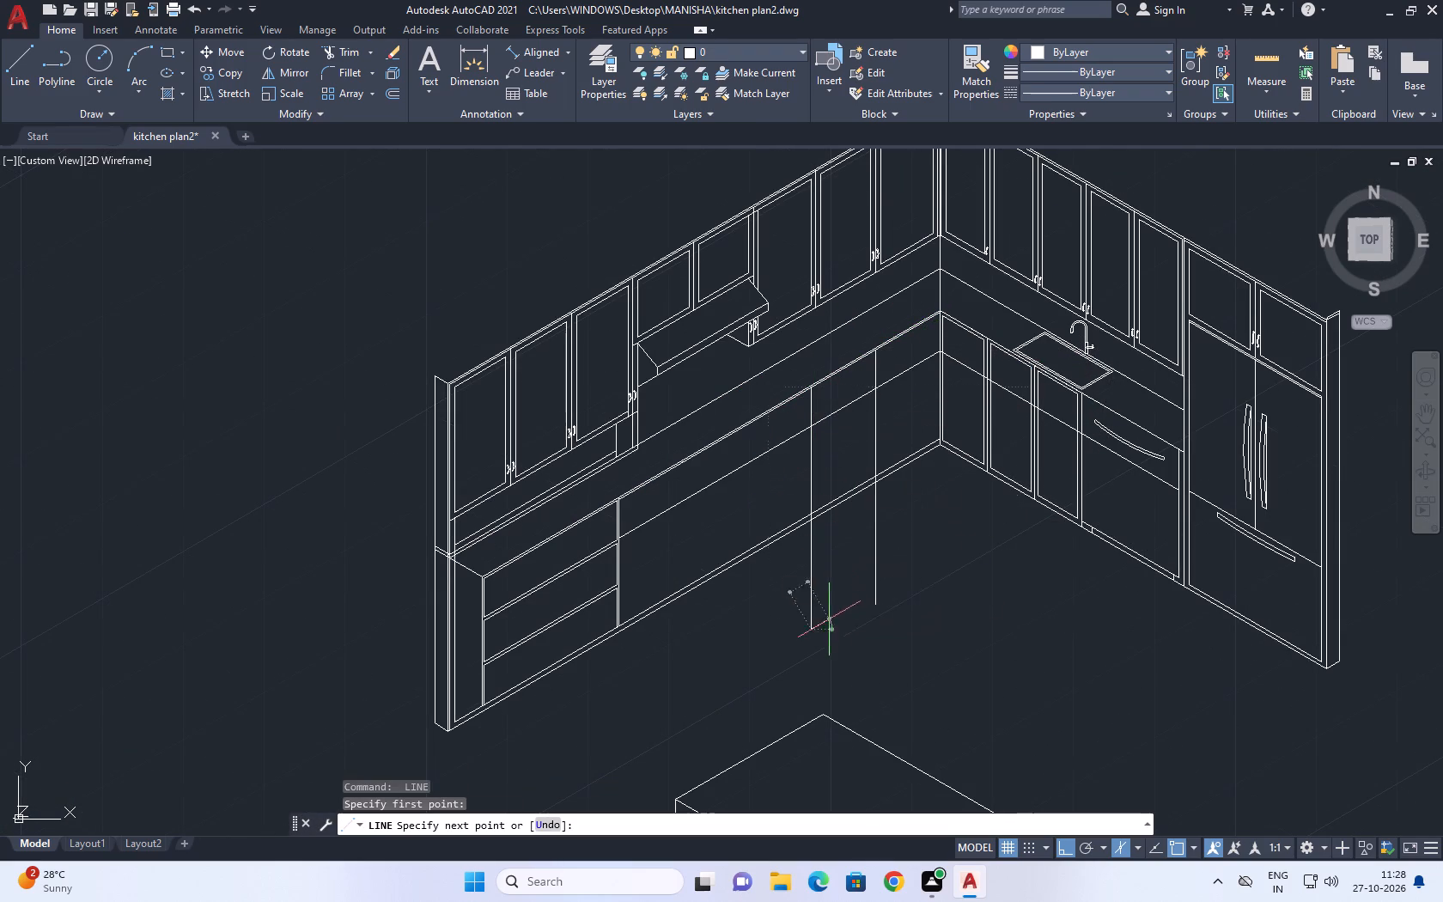
key("space")
Draw vertical lines from the two remaining division points nearer the three-drawer unit down past the cabinets' bottom edge.
key("space")
left_click(745, 423)
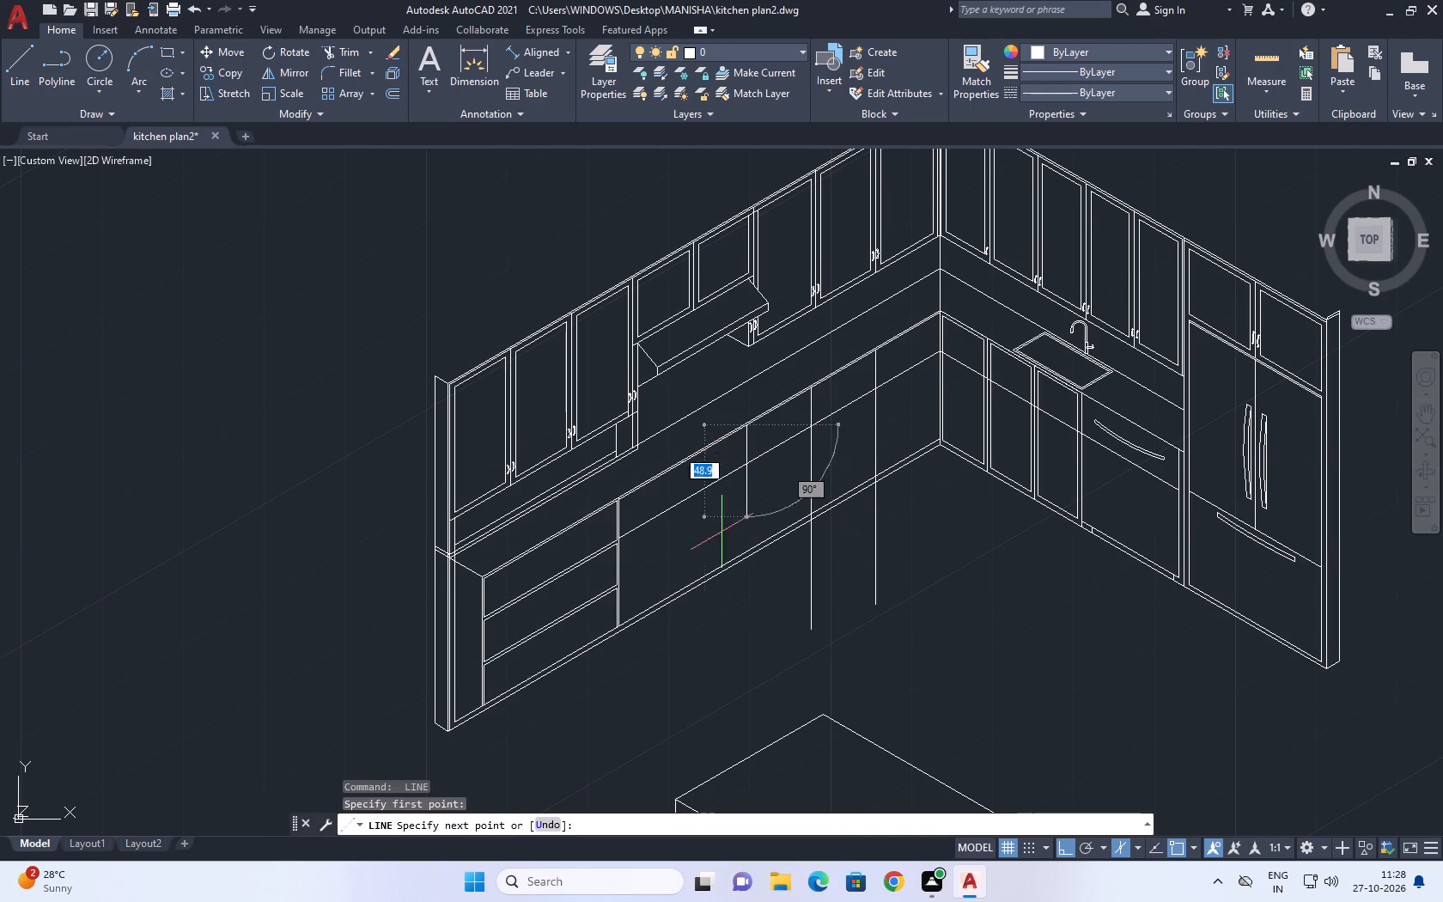
left_click(736, 653)
key("space")
key("space")
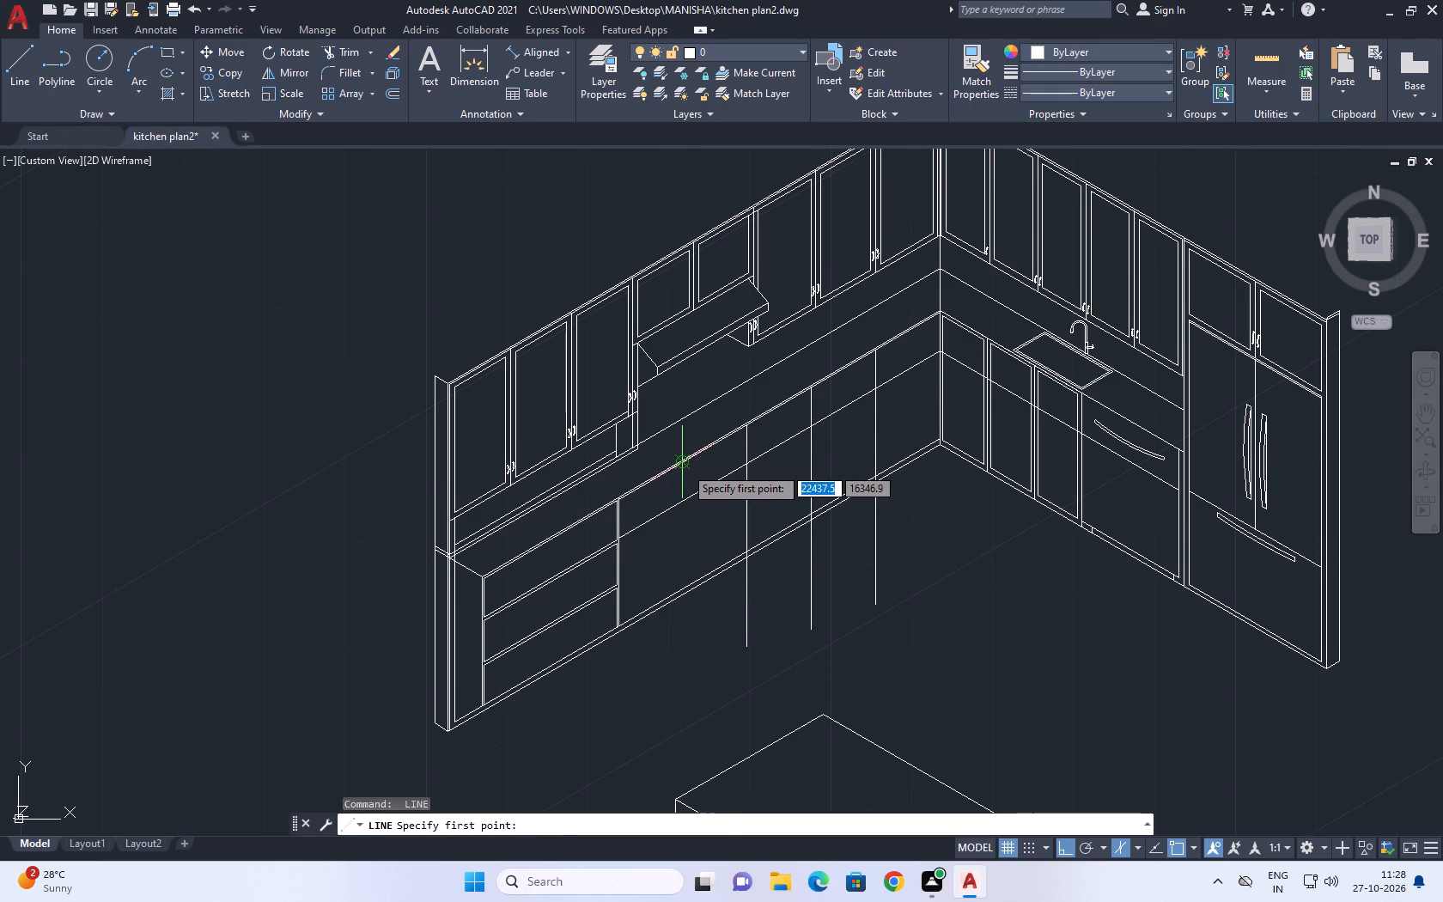
left_click(685, 466)
left_click(679, 646)
key("Escape")
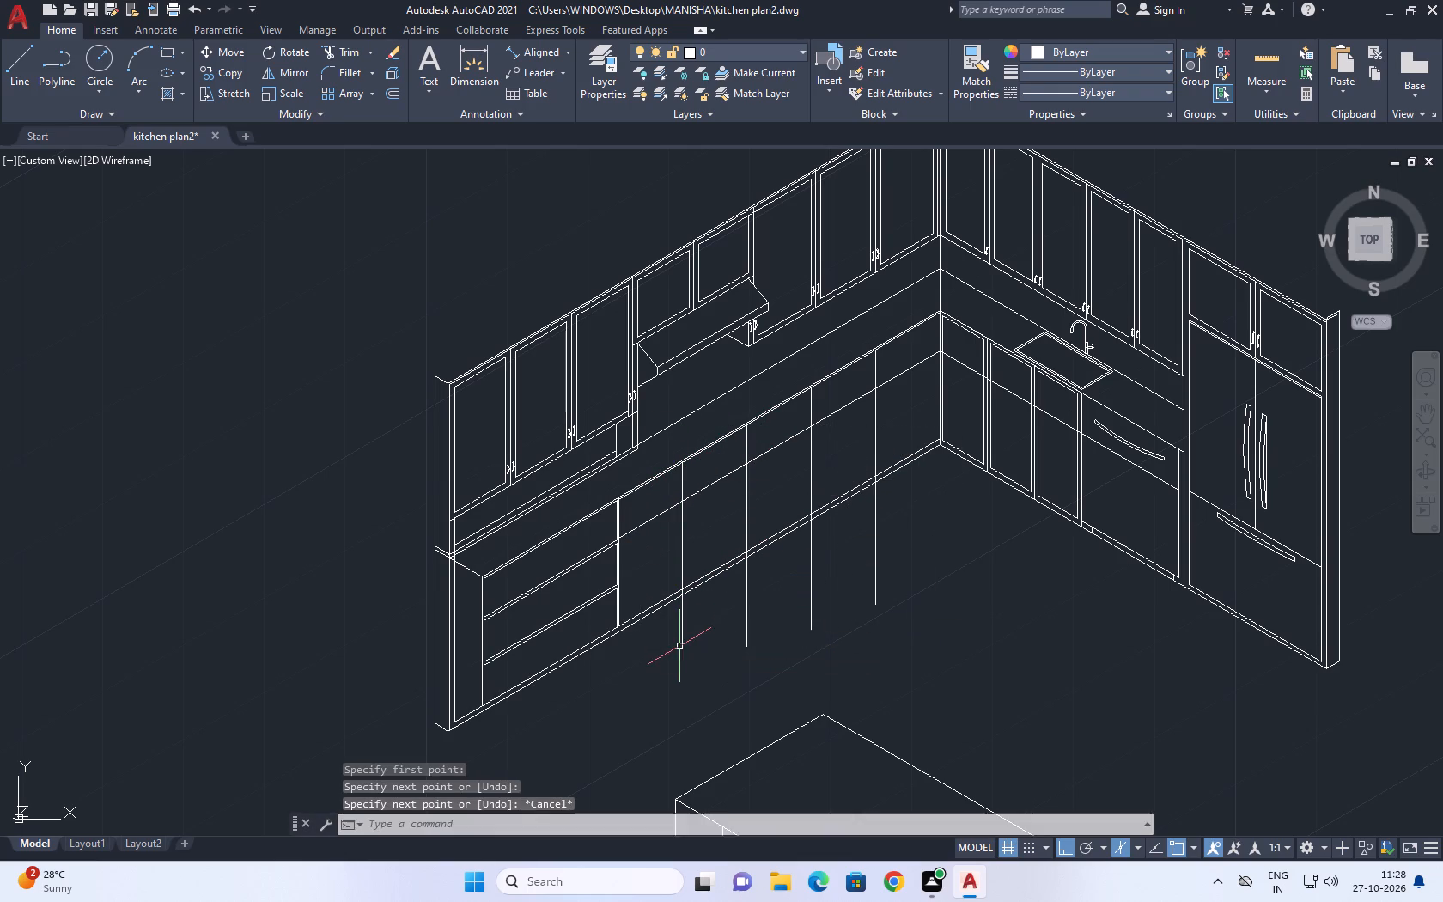
Trim the four new verticals at the upper of the two bottom-edge lines, removing everything below it.
type("tr")
key("space")
left_click(879, 526)
left_click(663, 649)
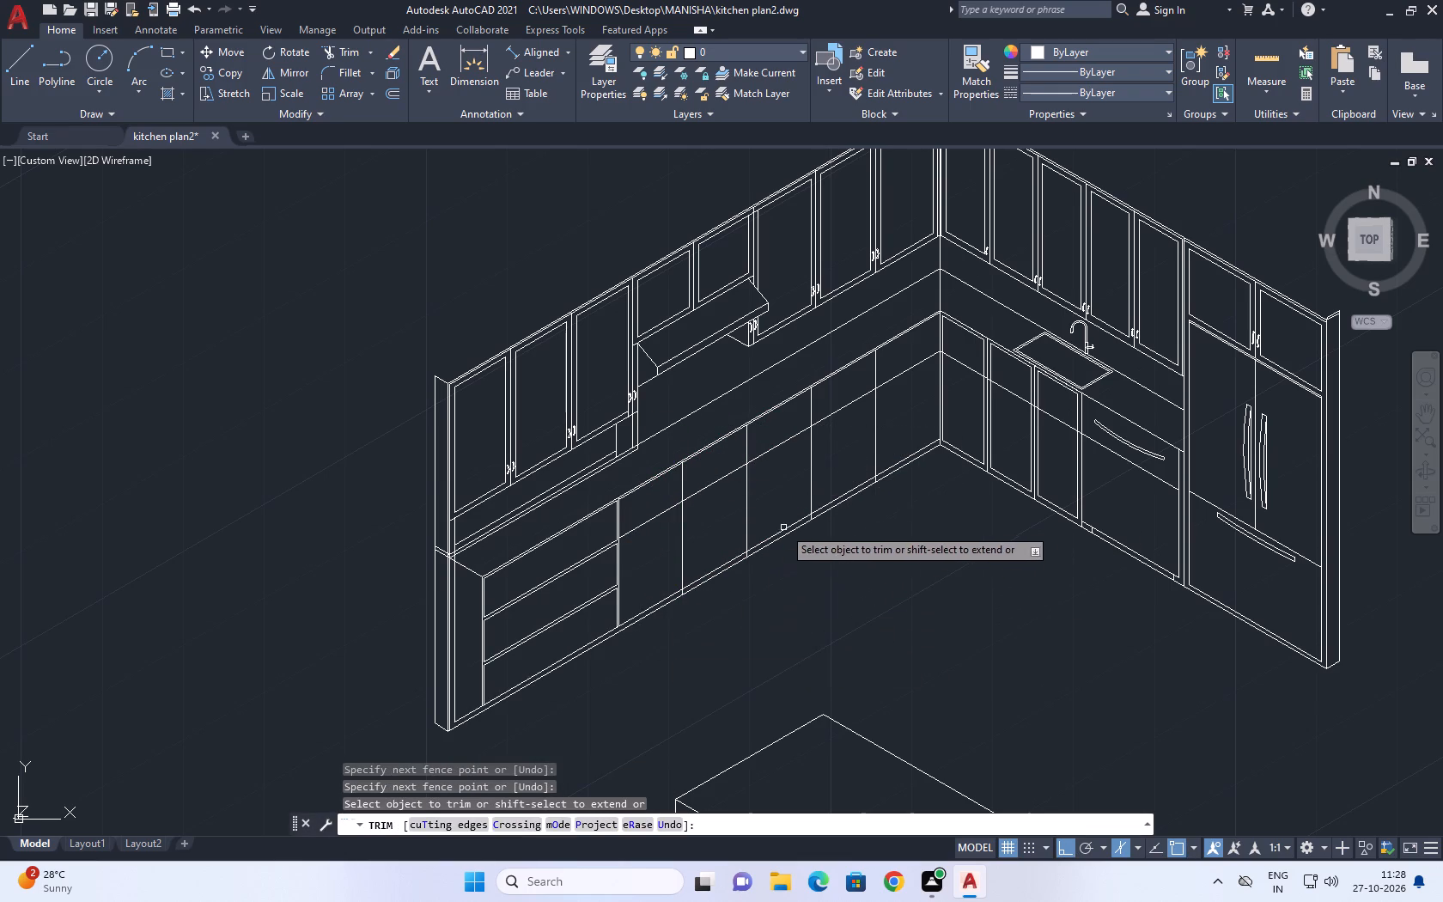
scroll(866, 488, "up", 4)
left_click(923, 422)
scroll(896, 443, "down", 3)
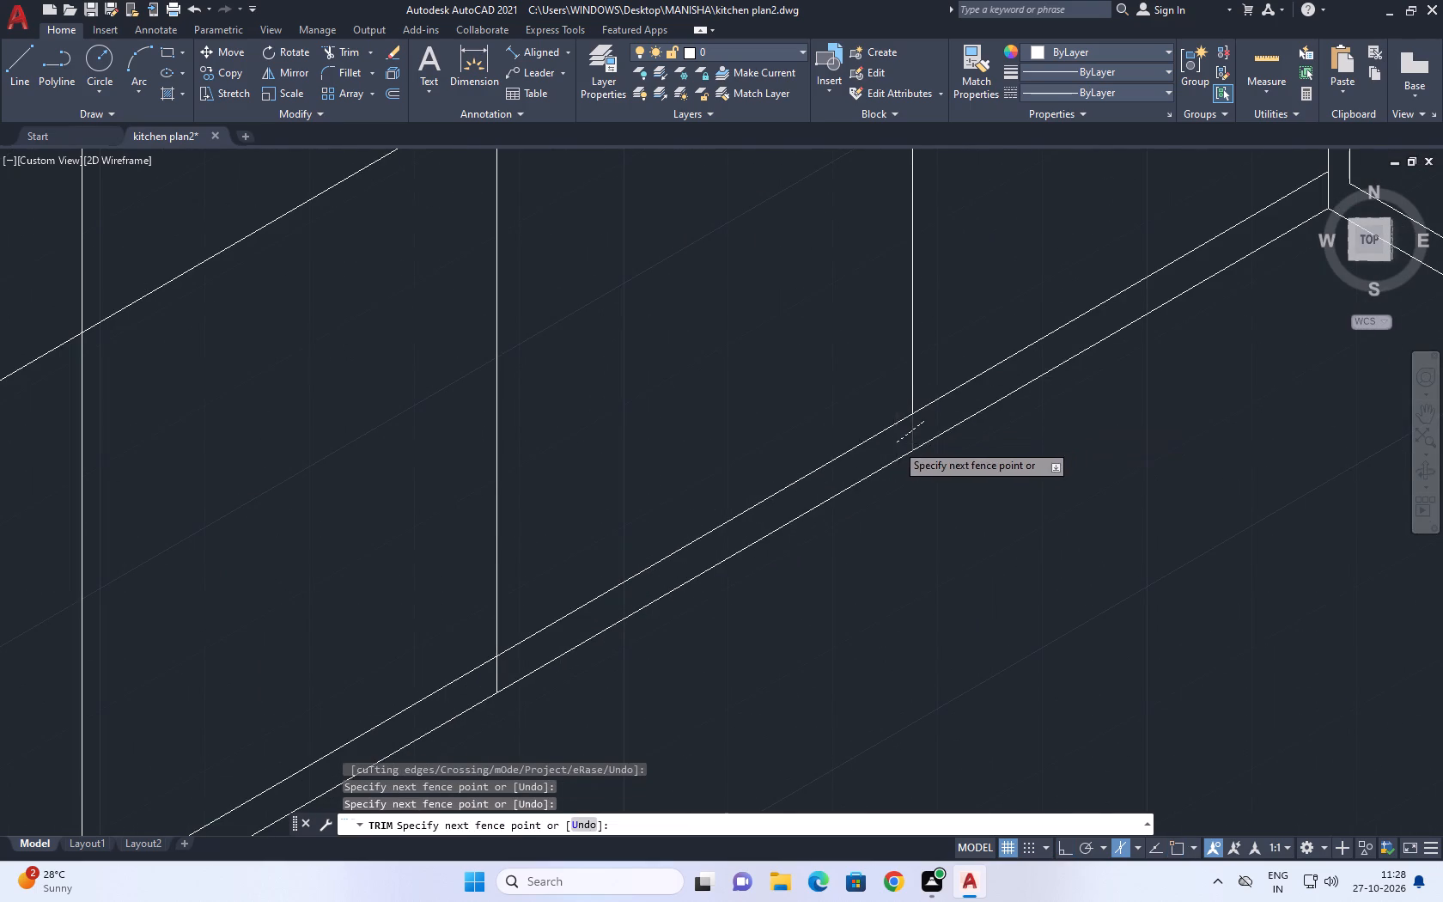
scroll(591, 625, "up", 2)
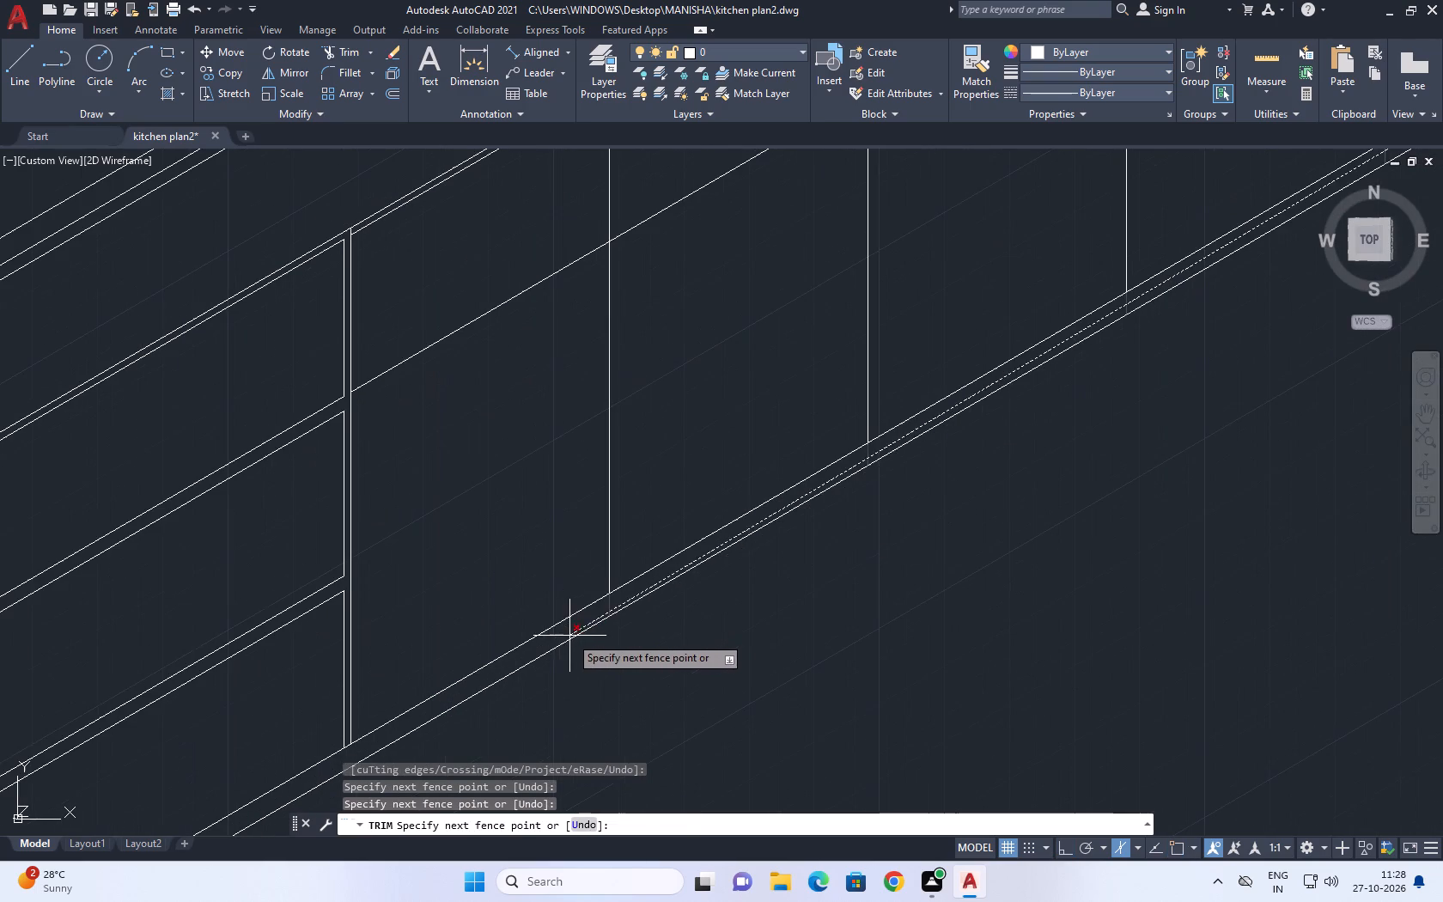
left_click(557, 634)
scroll(776, 429, "down", 1)
middle_click_drag(845, 377, 772, 524)
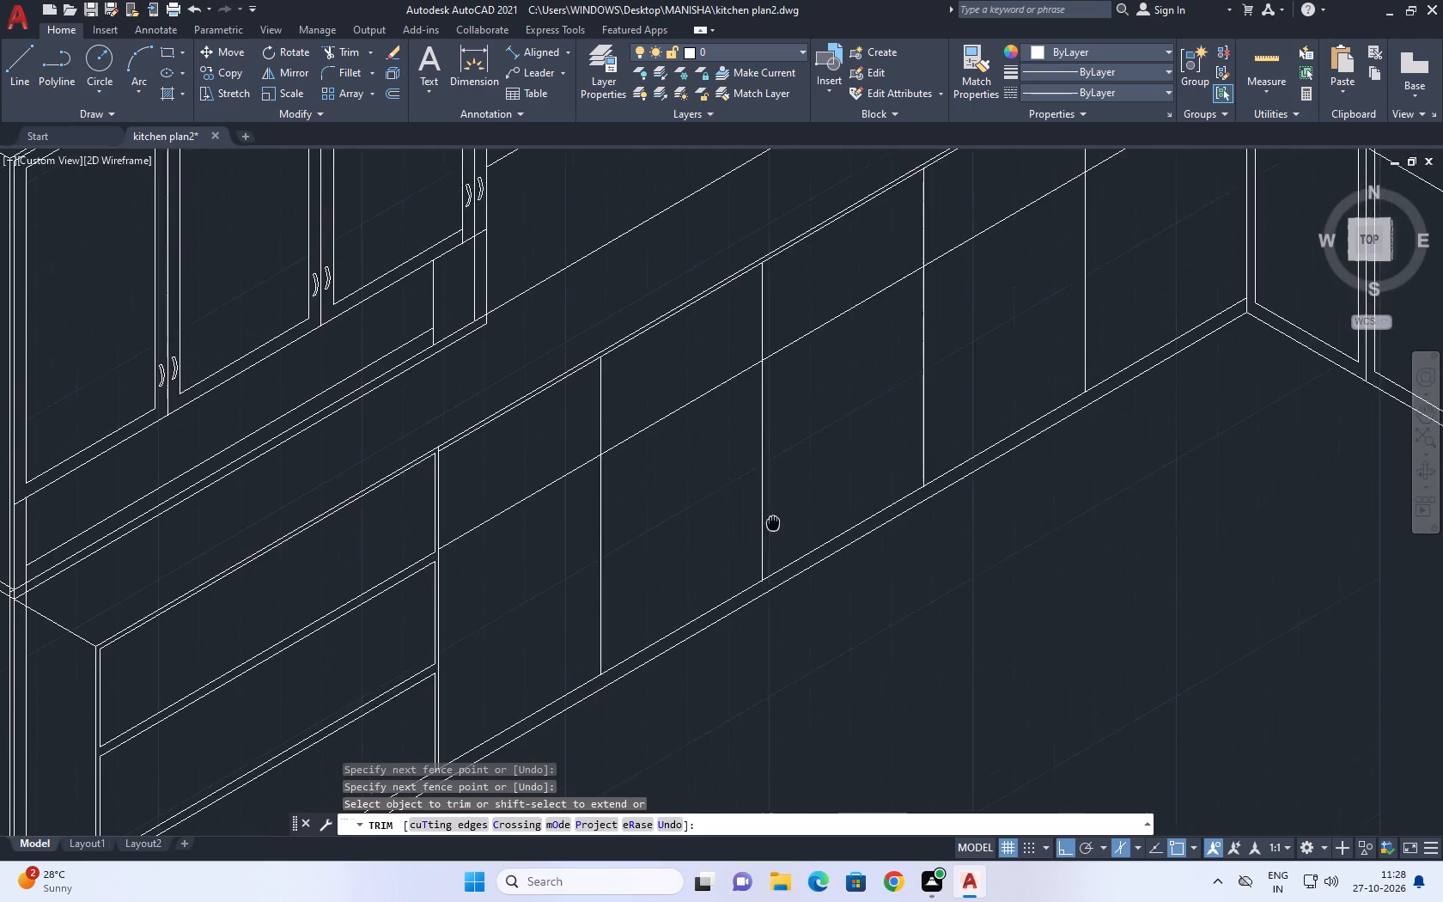
middle_click_drag(772, 524, 699, 551)
key("Escape")
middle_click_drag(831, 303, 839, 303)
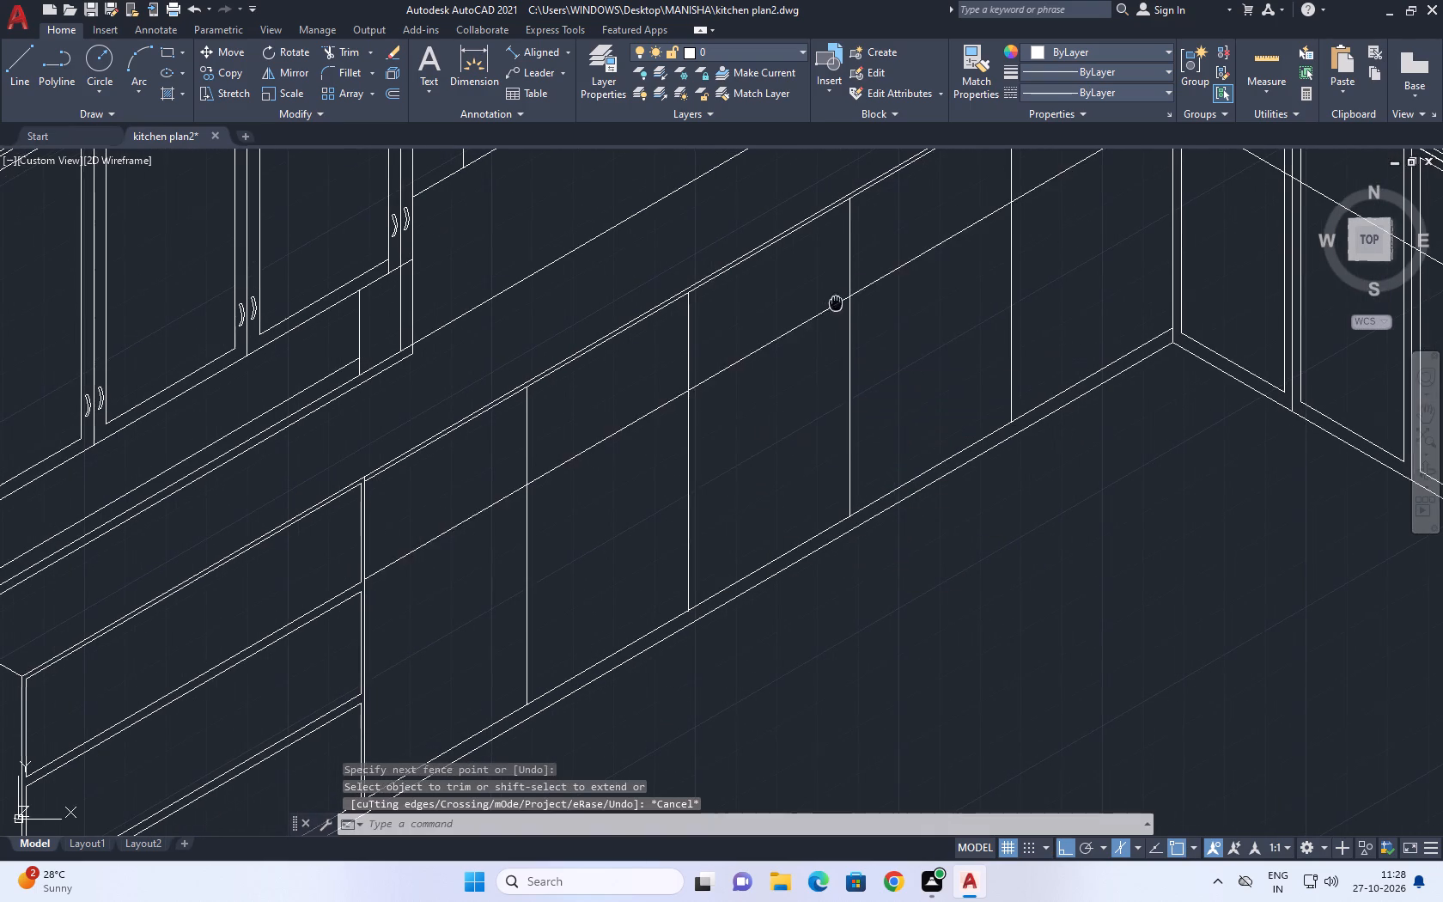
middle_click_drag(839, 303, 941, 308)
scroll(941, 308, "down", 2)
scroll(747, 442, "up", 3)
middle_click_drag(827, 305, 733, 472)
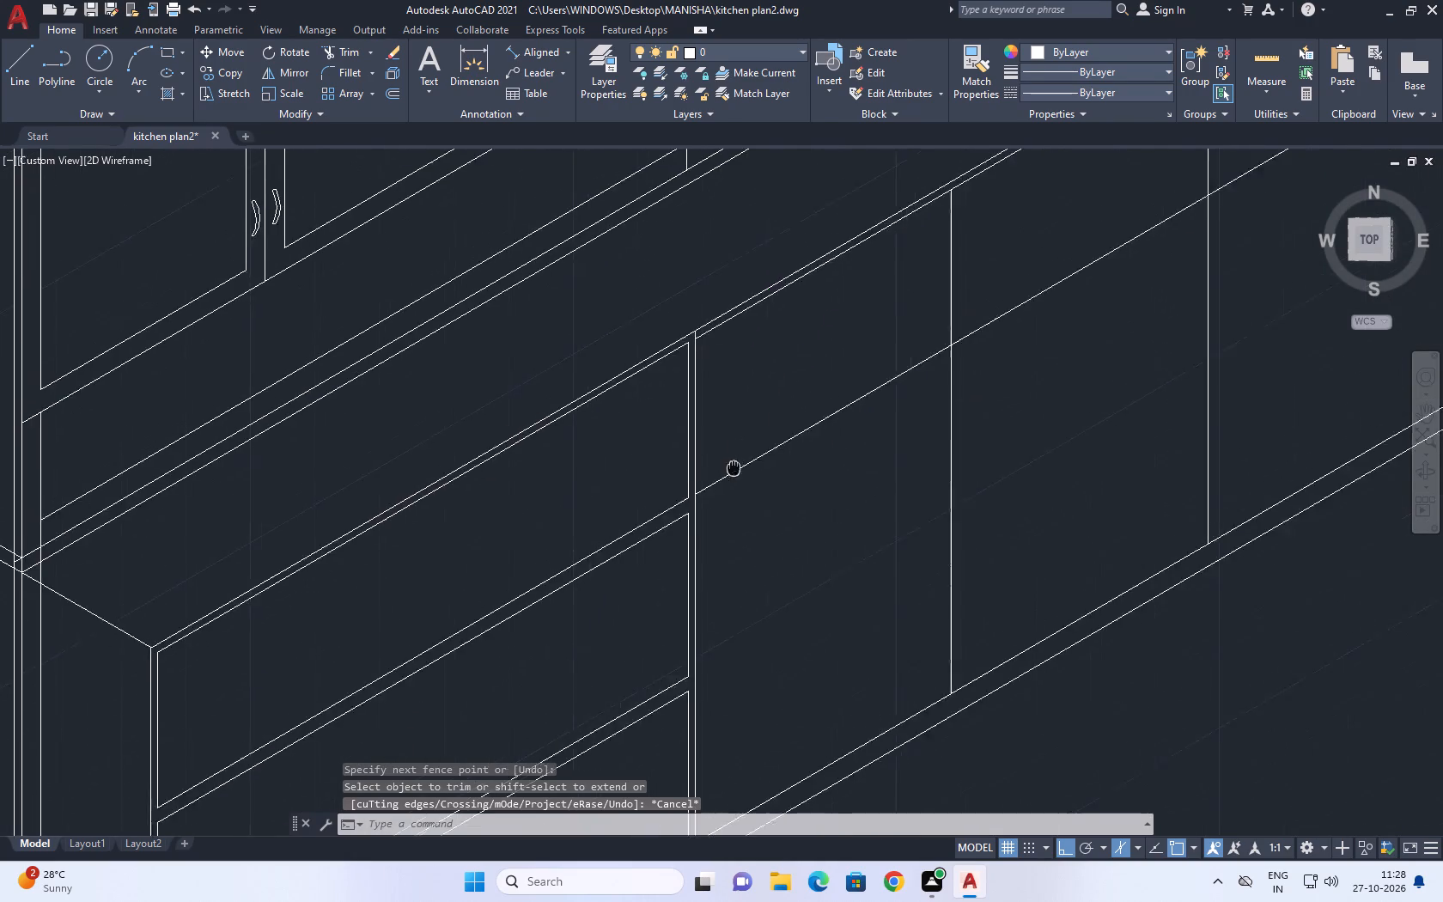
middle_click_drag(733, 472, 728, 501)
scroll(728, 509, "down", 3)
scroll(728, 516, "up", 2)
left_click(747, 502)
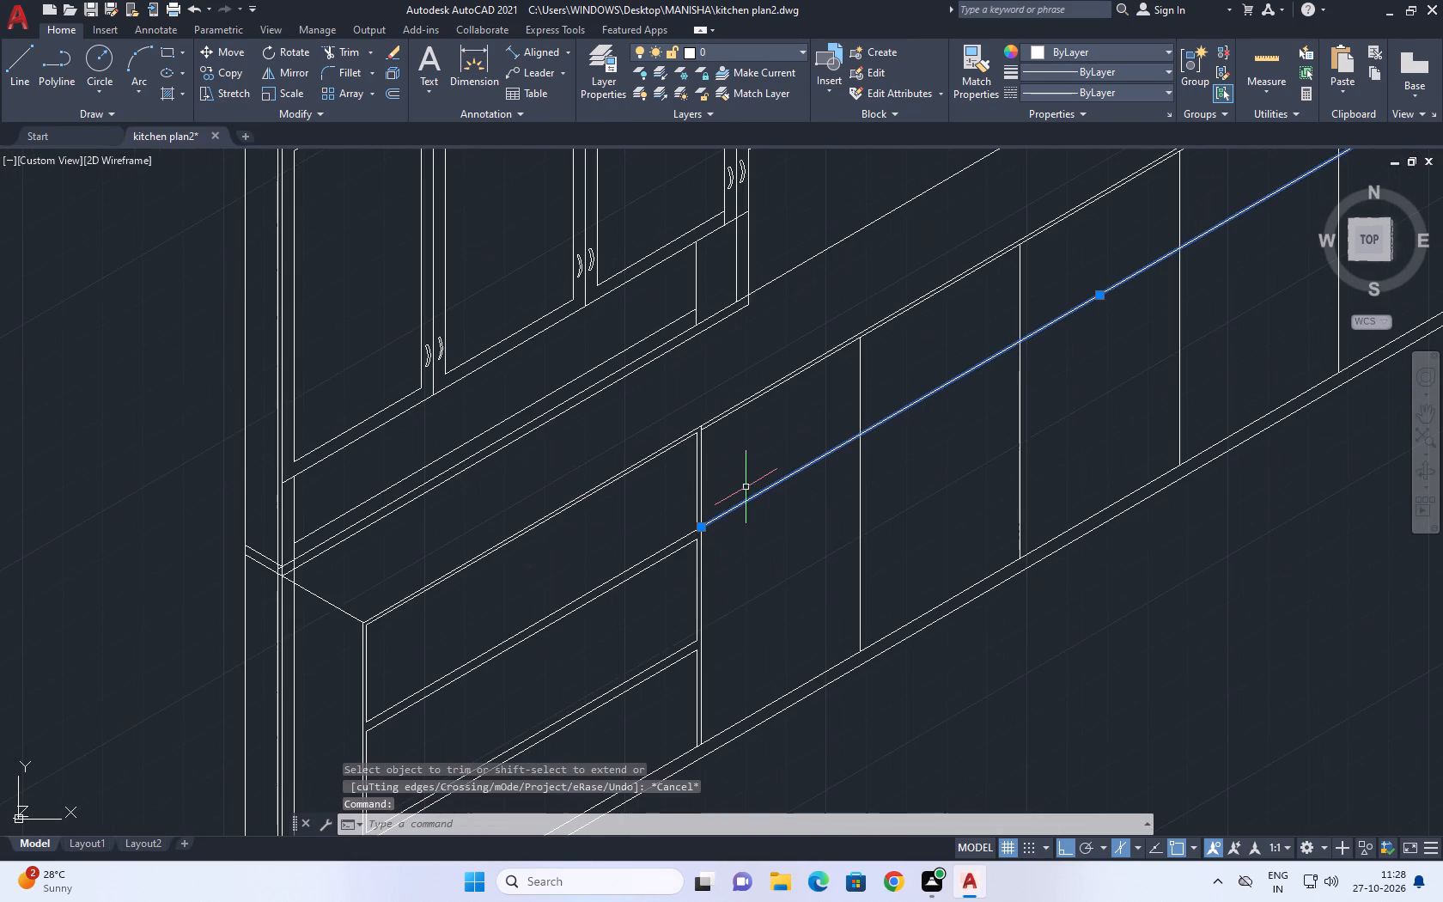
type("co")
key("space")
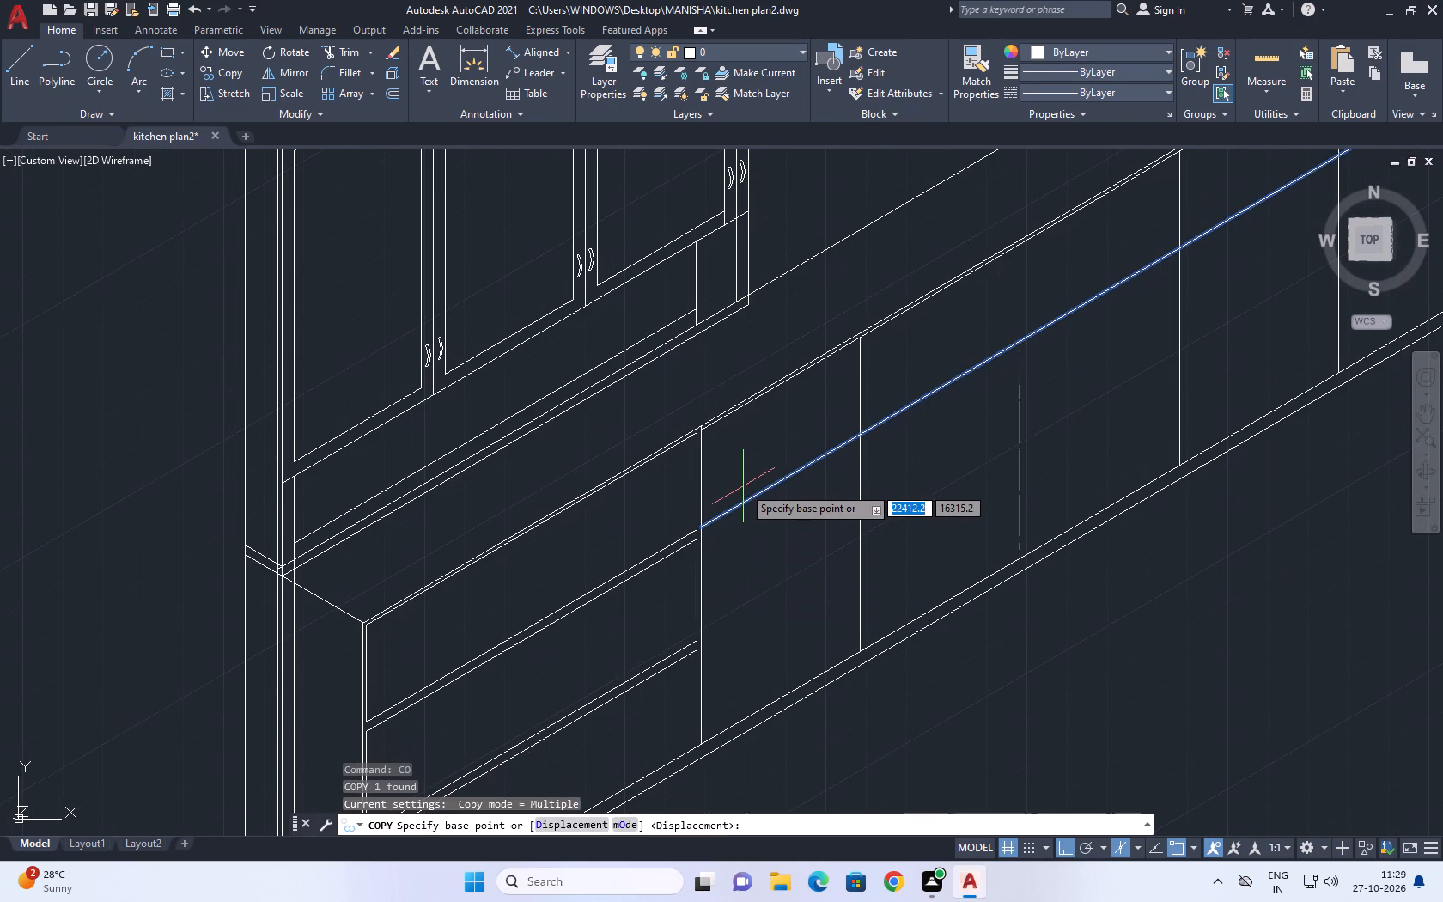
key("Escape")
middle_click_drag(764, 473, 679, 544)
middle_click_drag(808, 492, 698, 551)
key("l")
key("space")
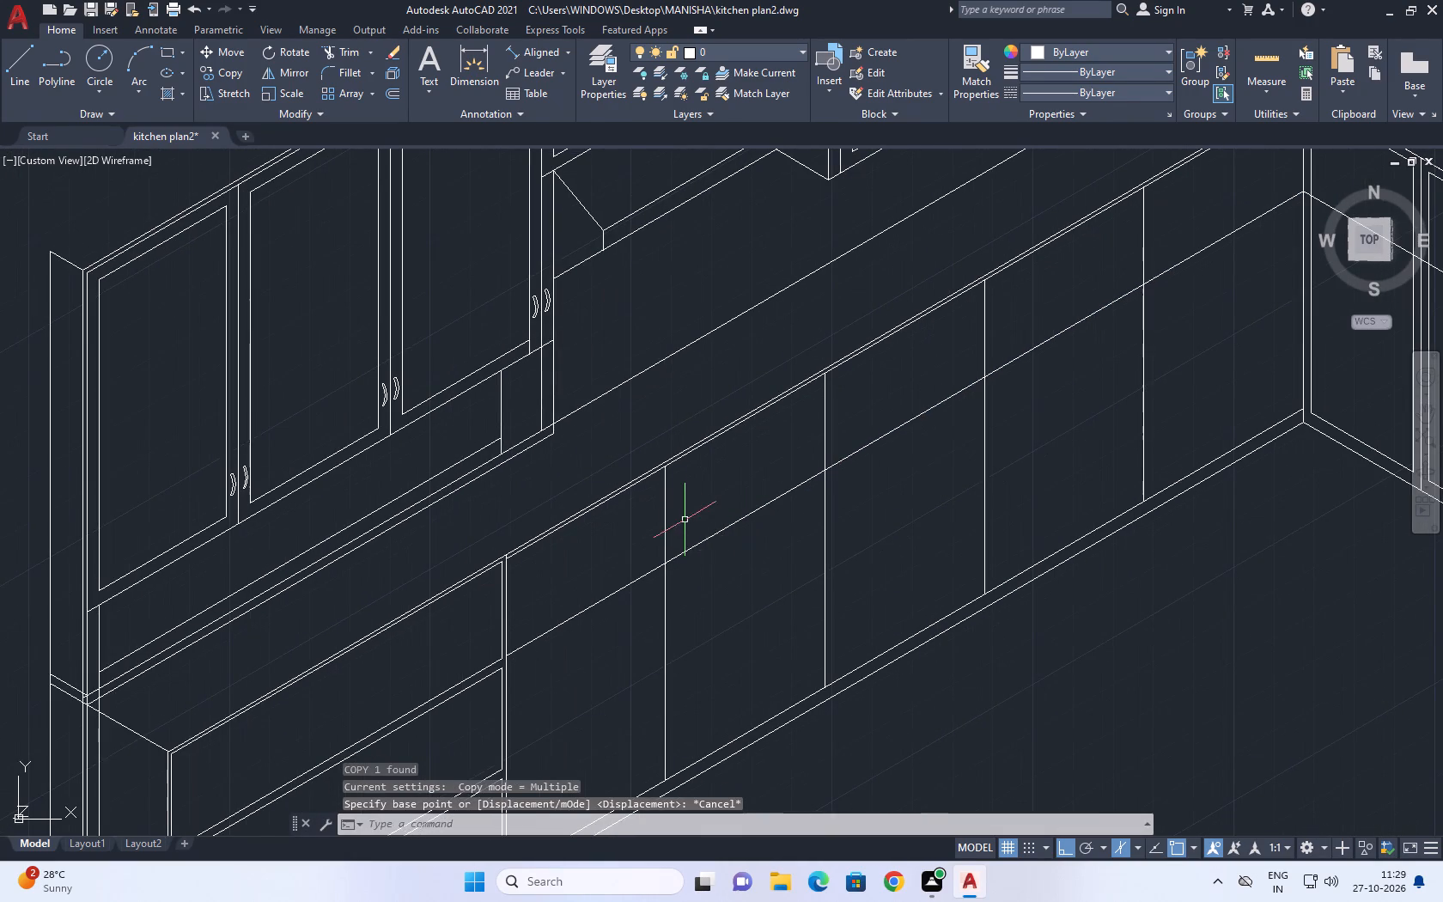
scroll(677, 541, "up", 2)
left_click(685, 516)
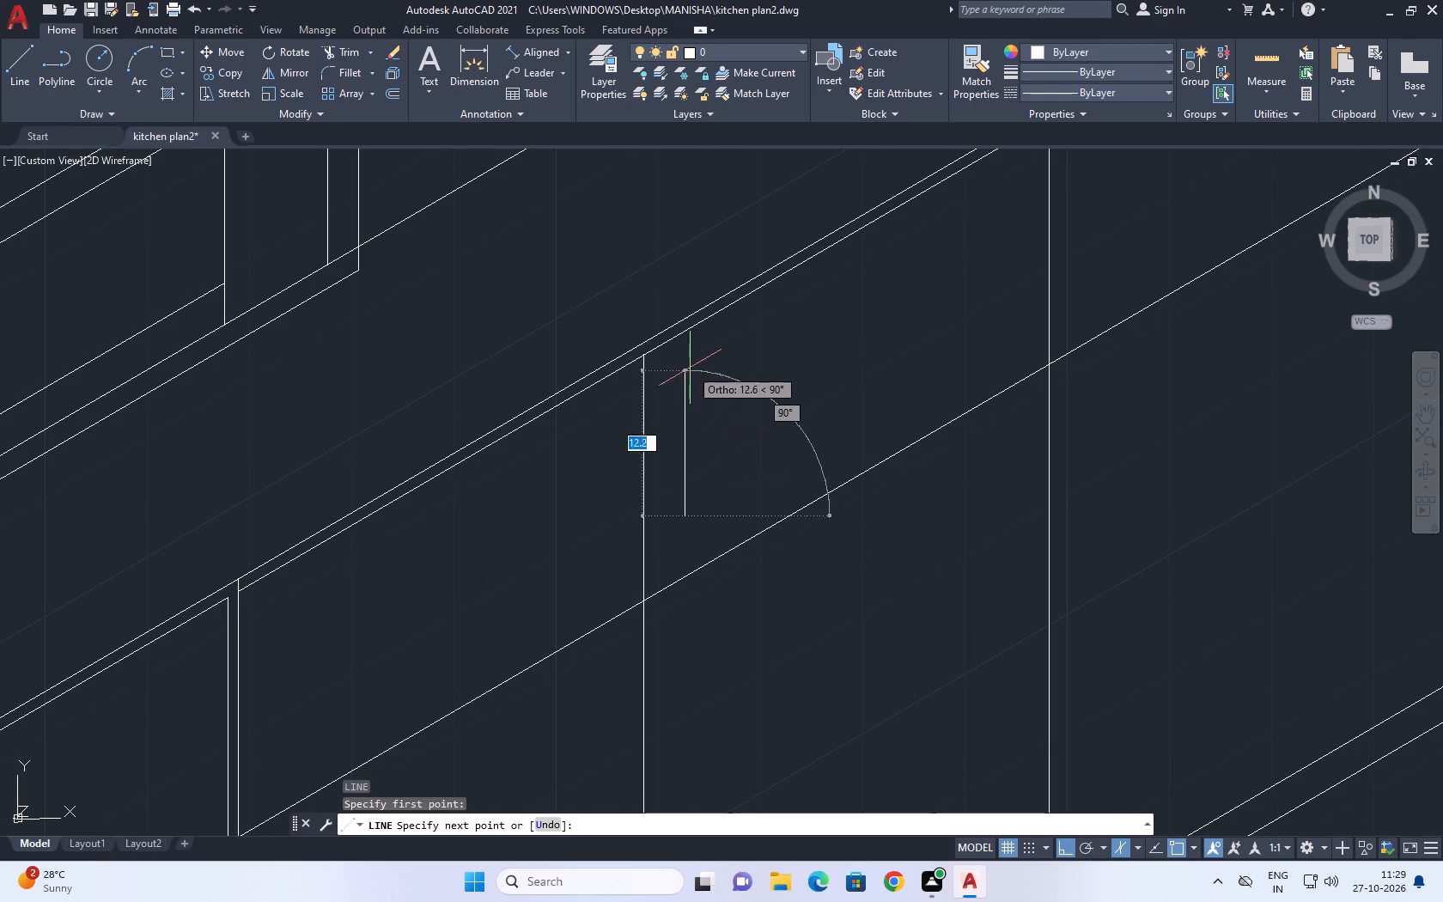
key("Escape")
With ortho off, draw a three-point arc for a handle in the second drawer front from the three-drawer unit, bowing downward.
scroll(722, 424, "up", 1)
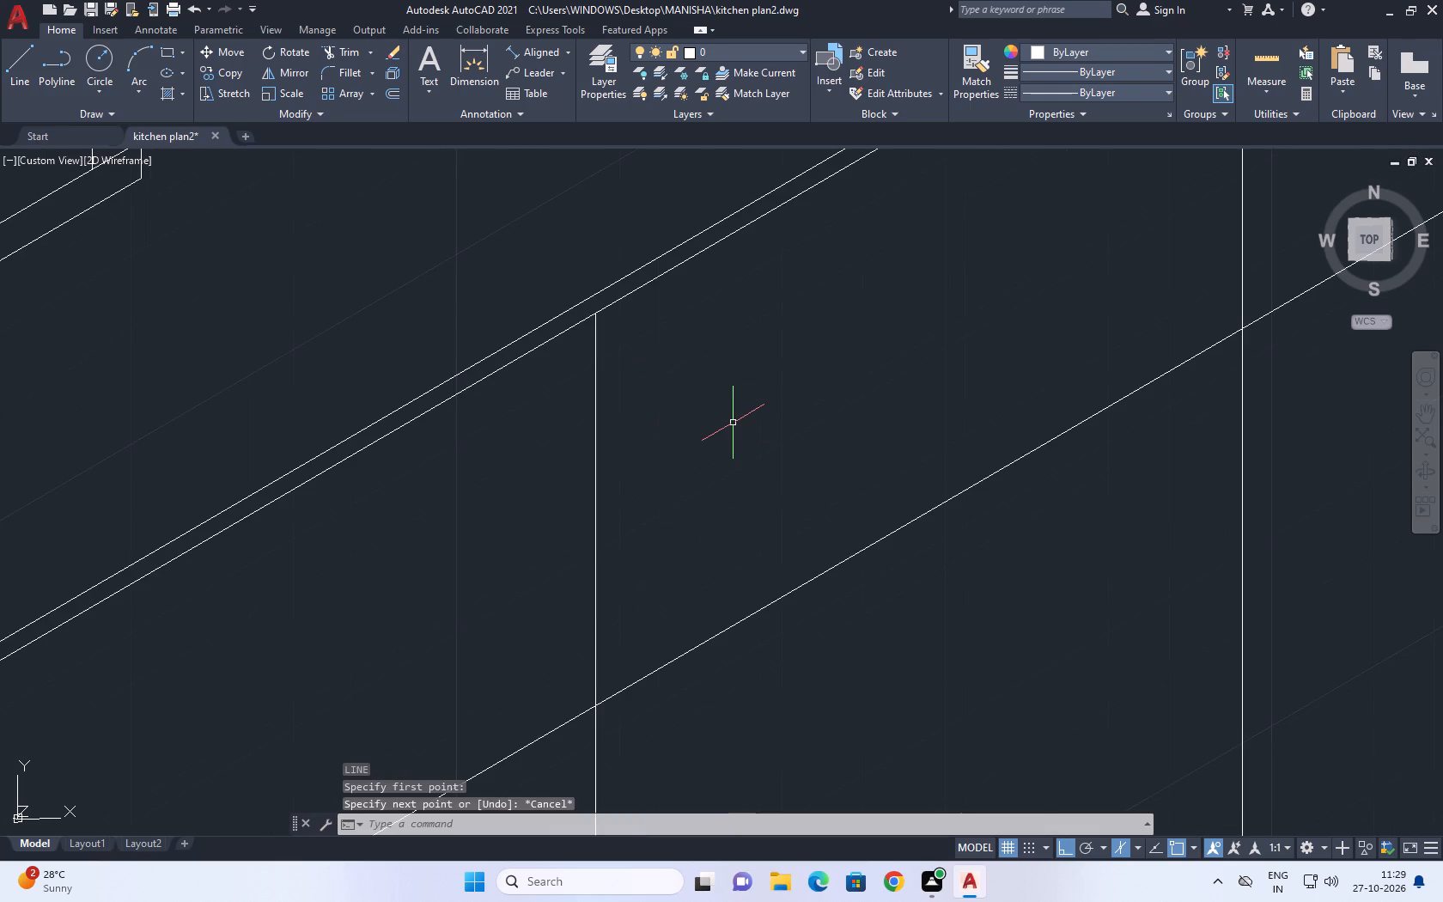
key("a")
key("space")
left_click_drag(684, 440, 692, 435)
middle_click_drag(840, 329, 708, 528)
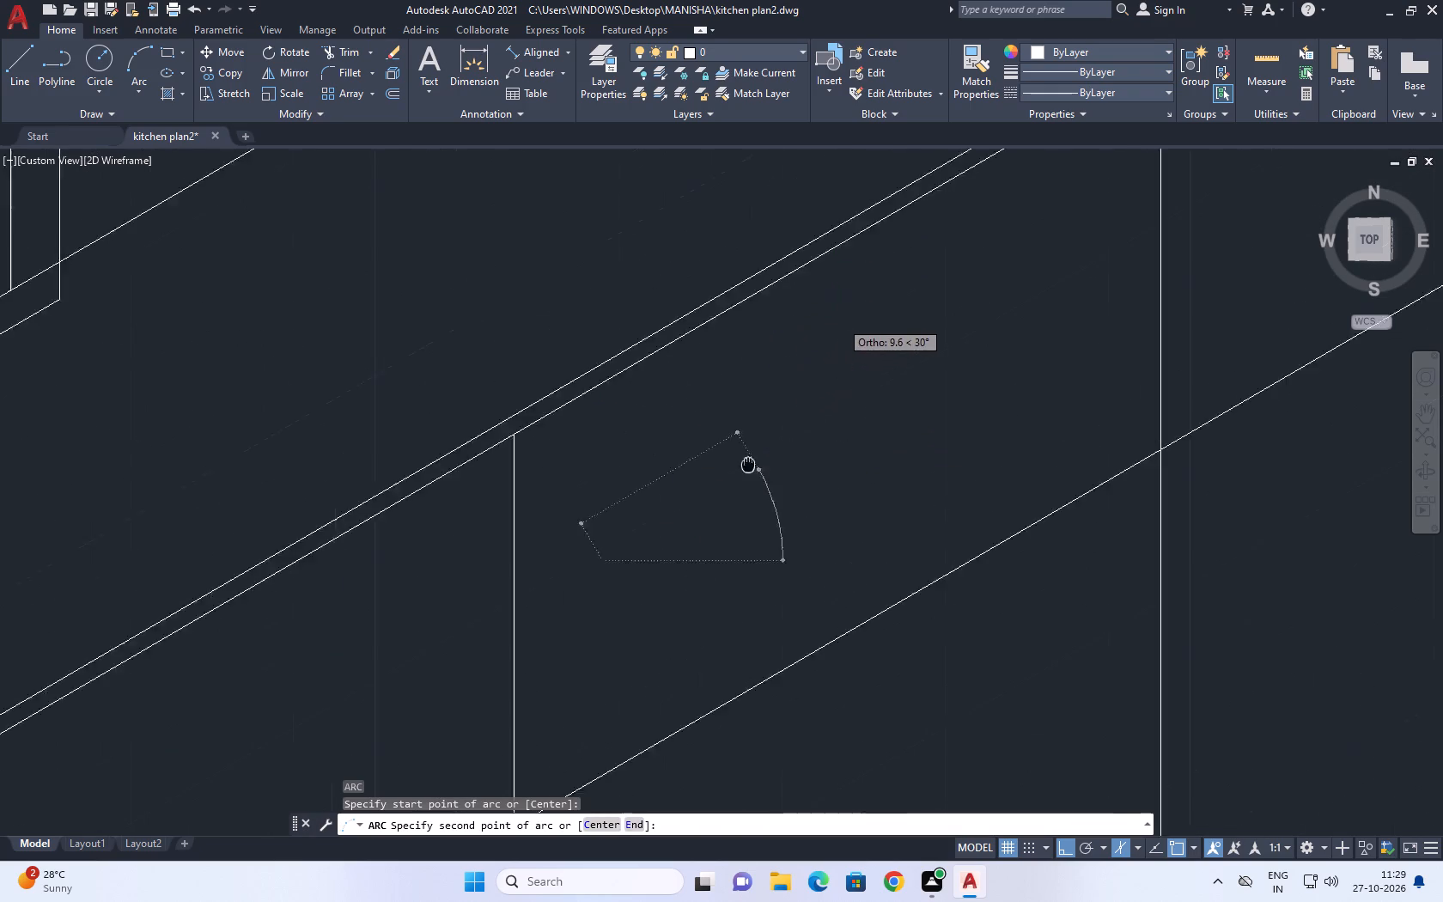
middle_click_drag(708, 528, 674, 582)
key("F8")
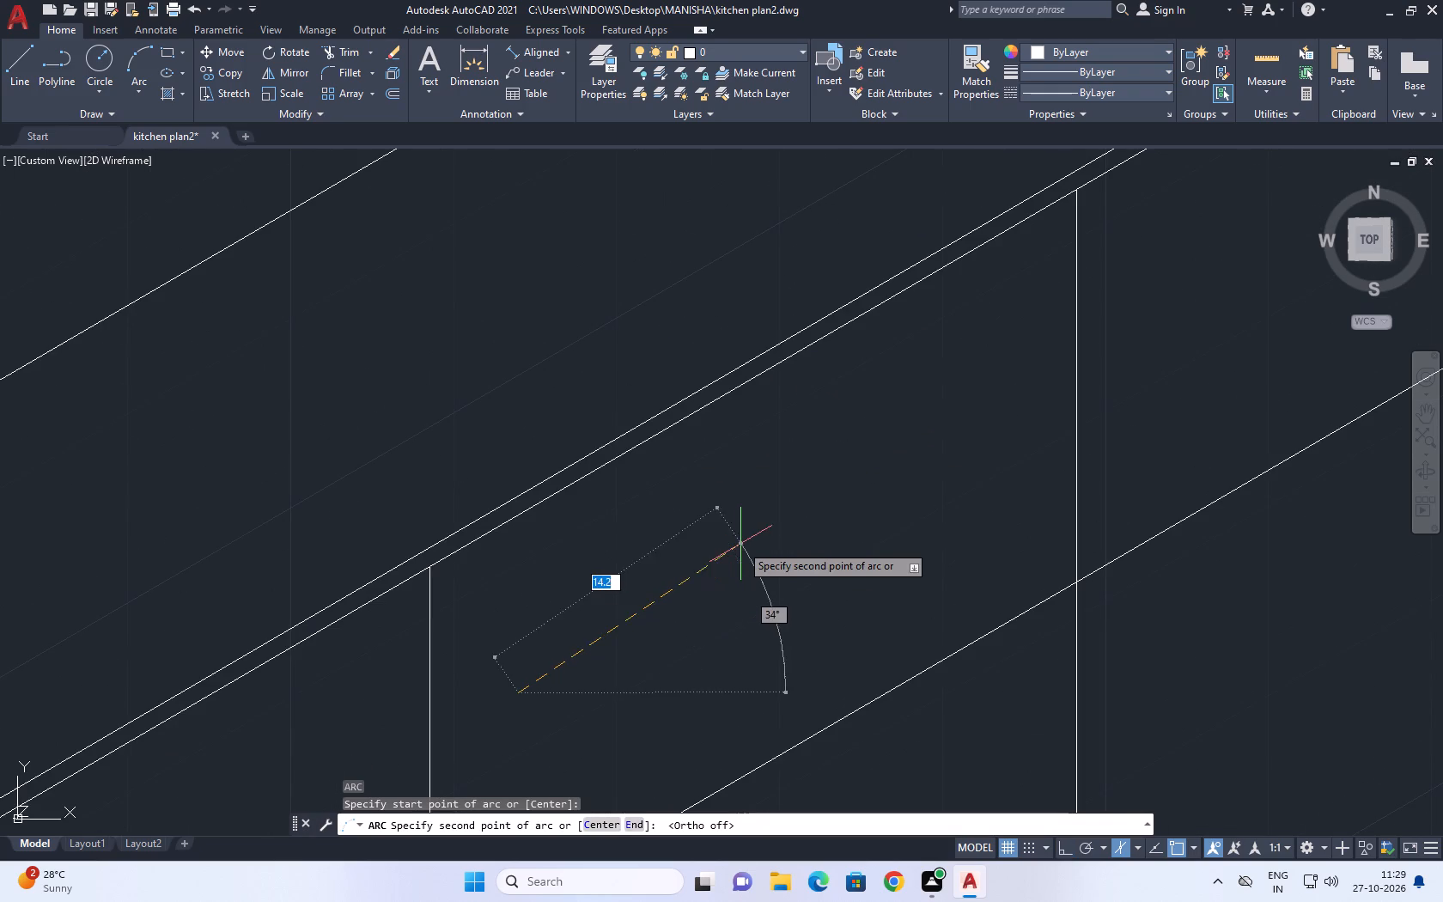
left_click(746, 562)
left_click(900, 417)
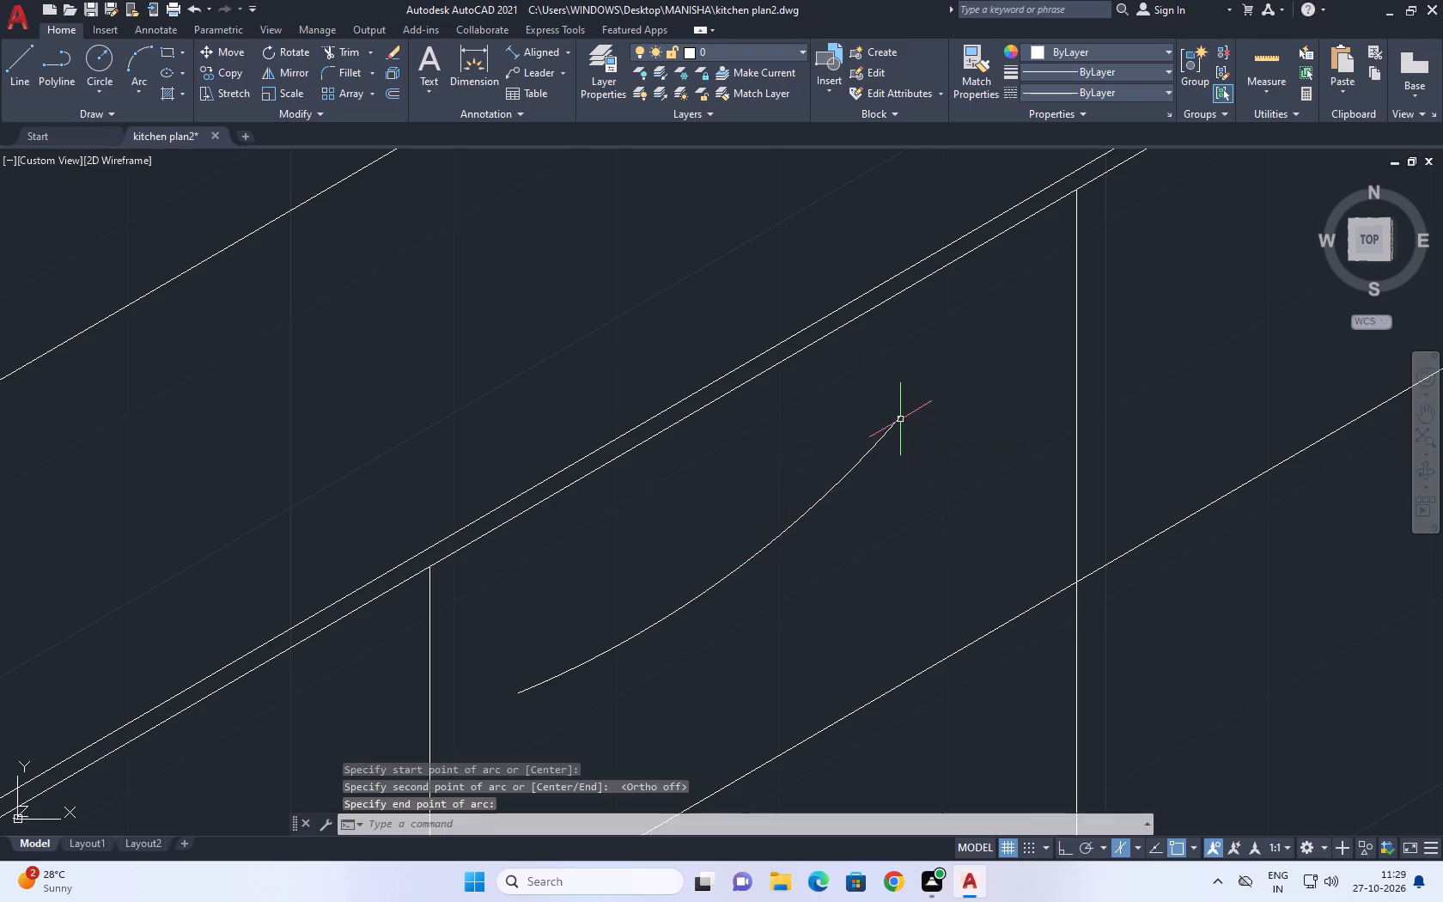
Move the handle arc slightly along the 330° direction, away from the countertop edge.
left_click(896, 430)
left_click(874, 407)
key("m")
key("space")
left_click(894, 437)
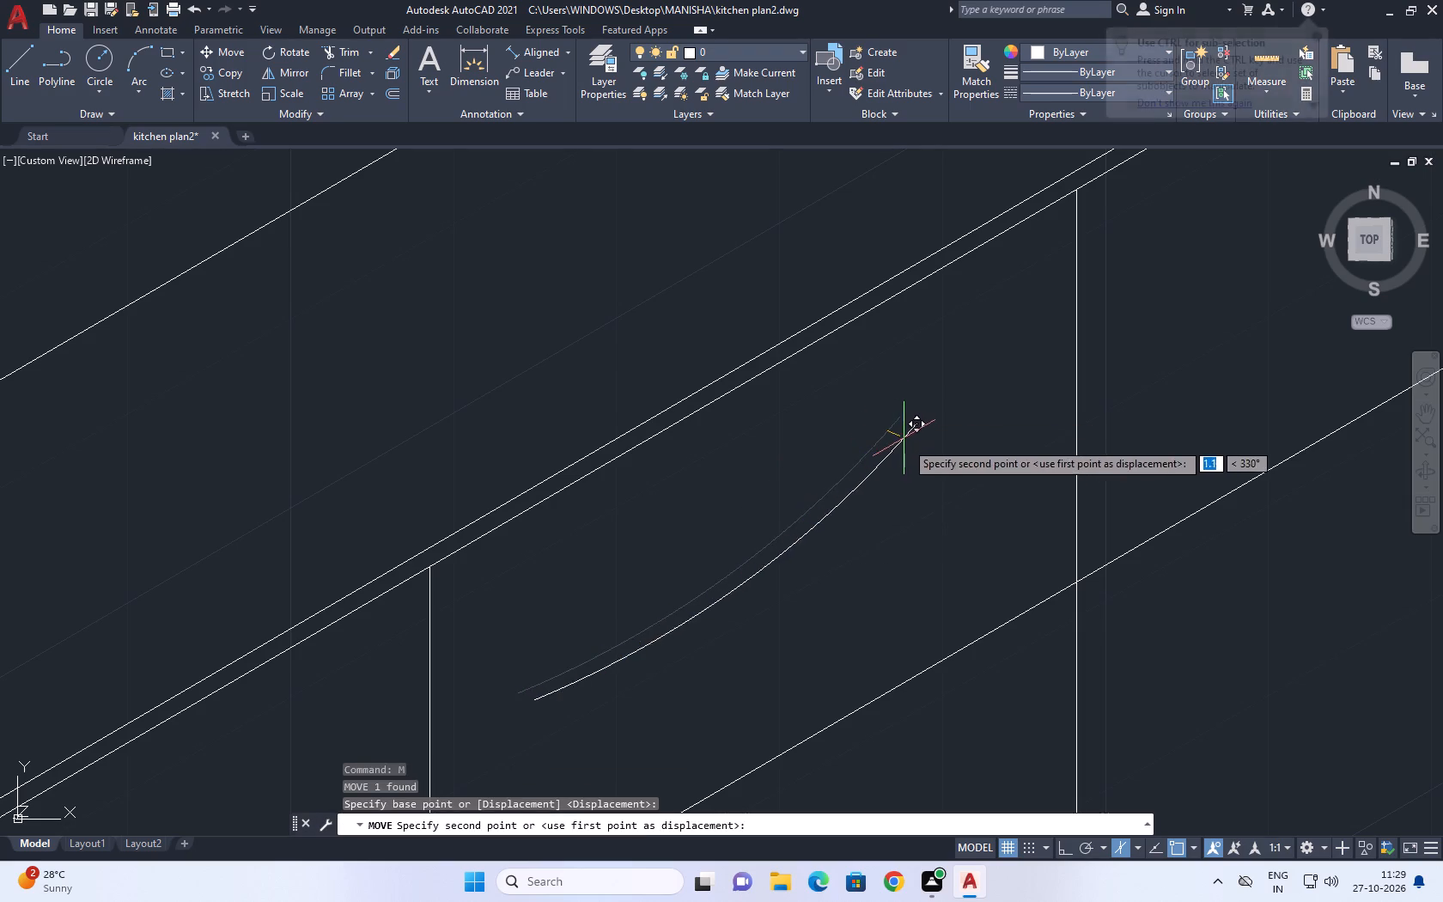
left_click(916, 448)
Copy the handle arc about 3.2 units below the original as the handle's lower edge.
middle_click_drag(836, 606, 836, 458)
left_click(814, 447)
left_click(756, 399)
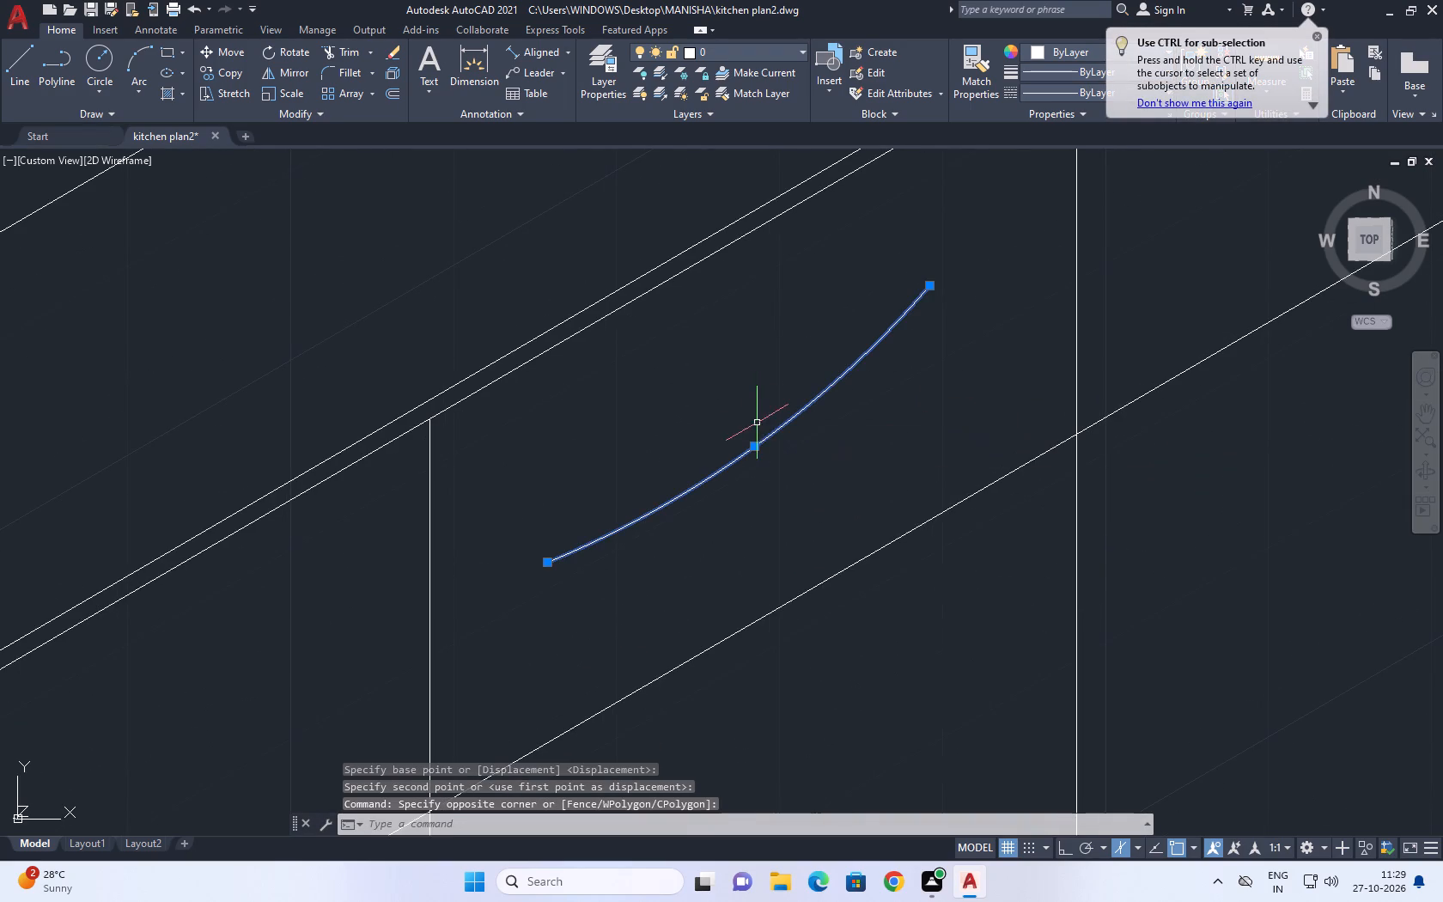
key("c")
type("o")
key("space")
left_click_drag(768, 432, 778, 451)
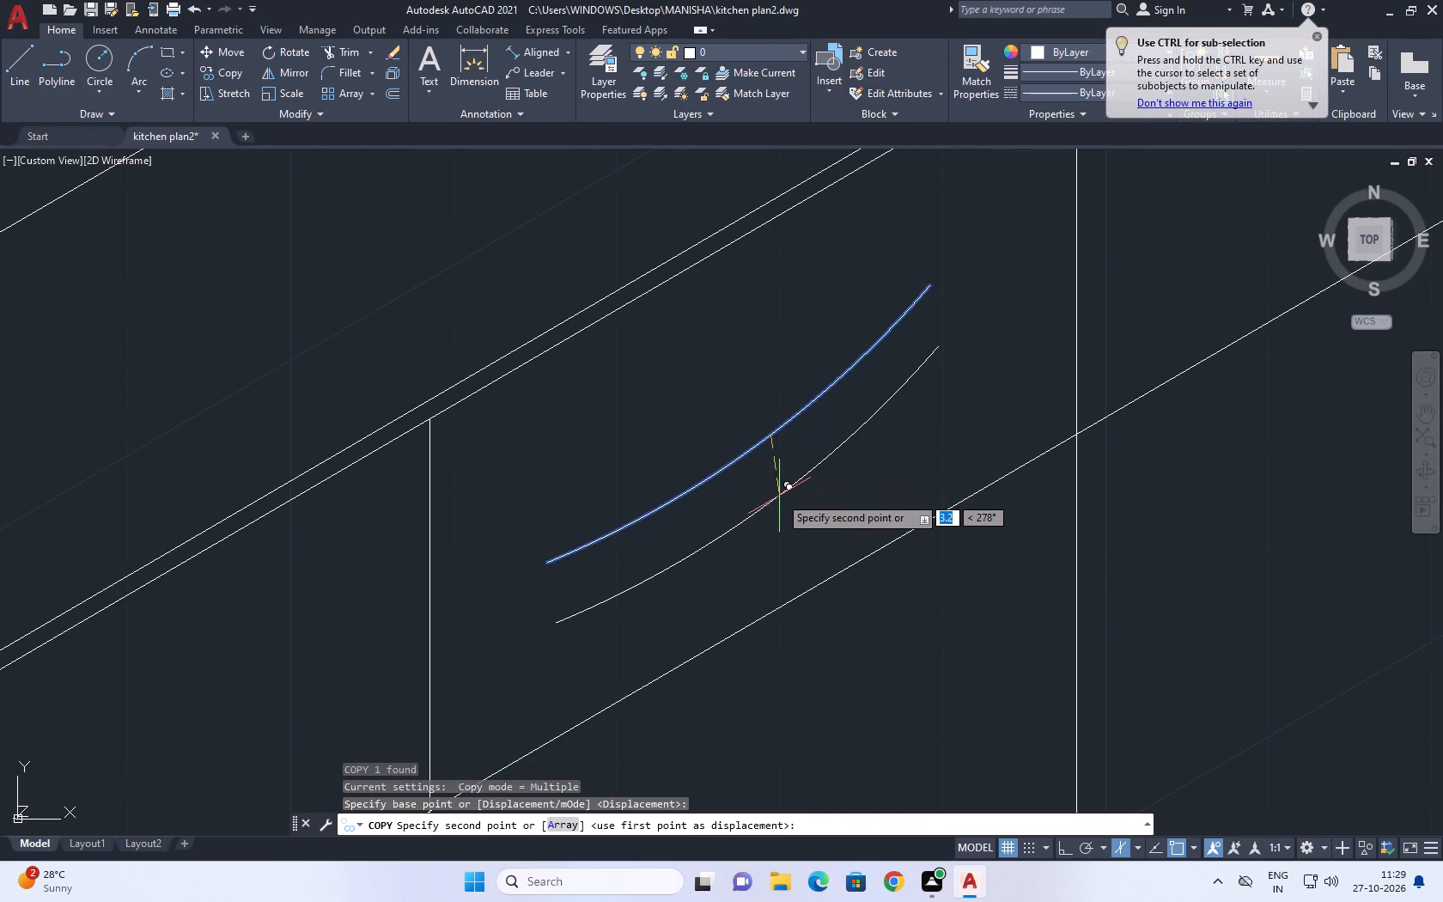
left_click(779, 495)
key("Escape")
Close the upper end of the two handle arcs with a rounded three-point arc bulging outward.
key("a")
key("space")
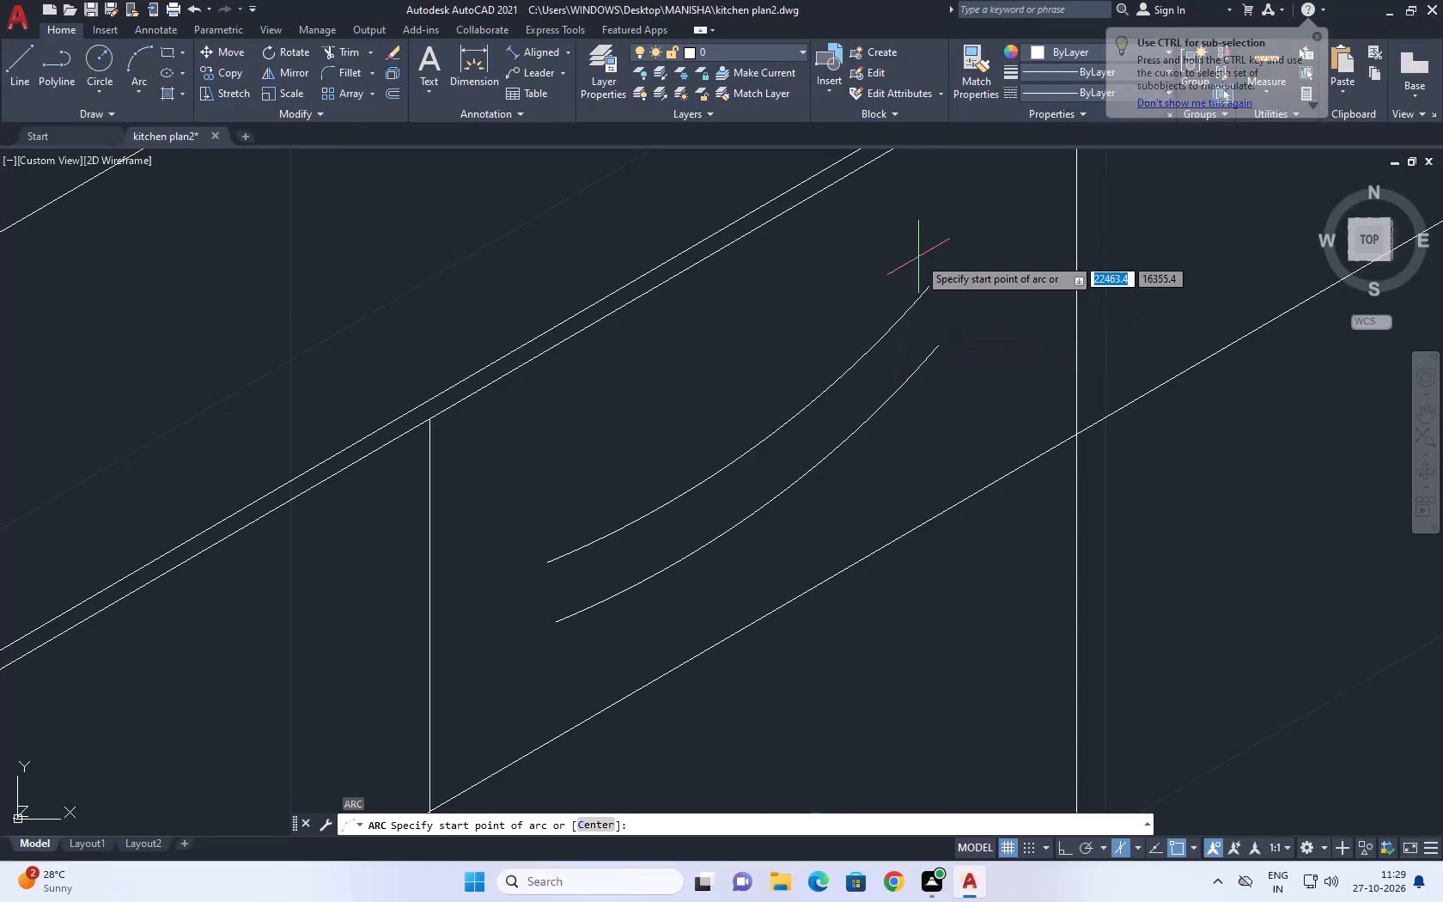
left_click(926, 289)
left_click(952, 290)
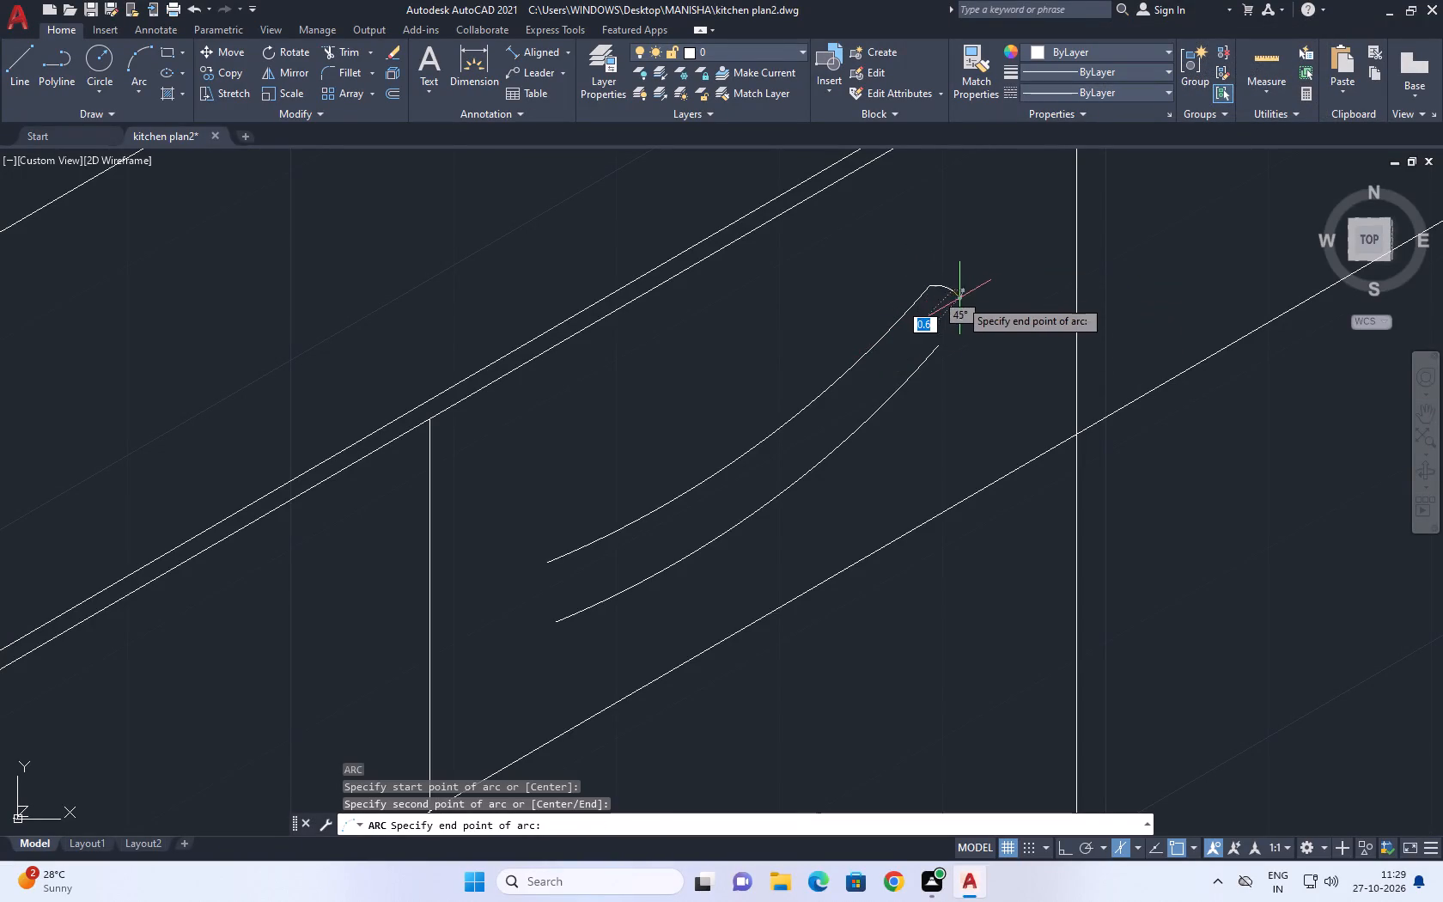
left_click_drag(944, 350, 942, 342)
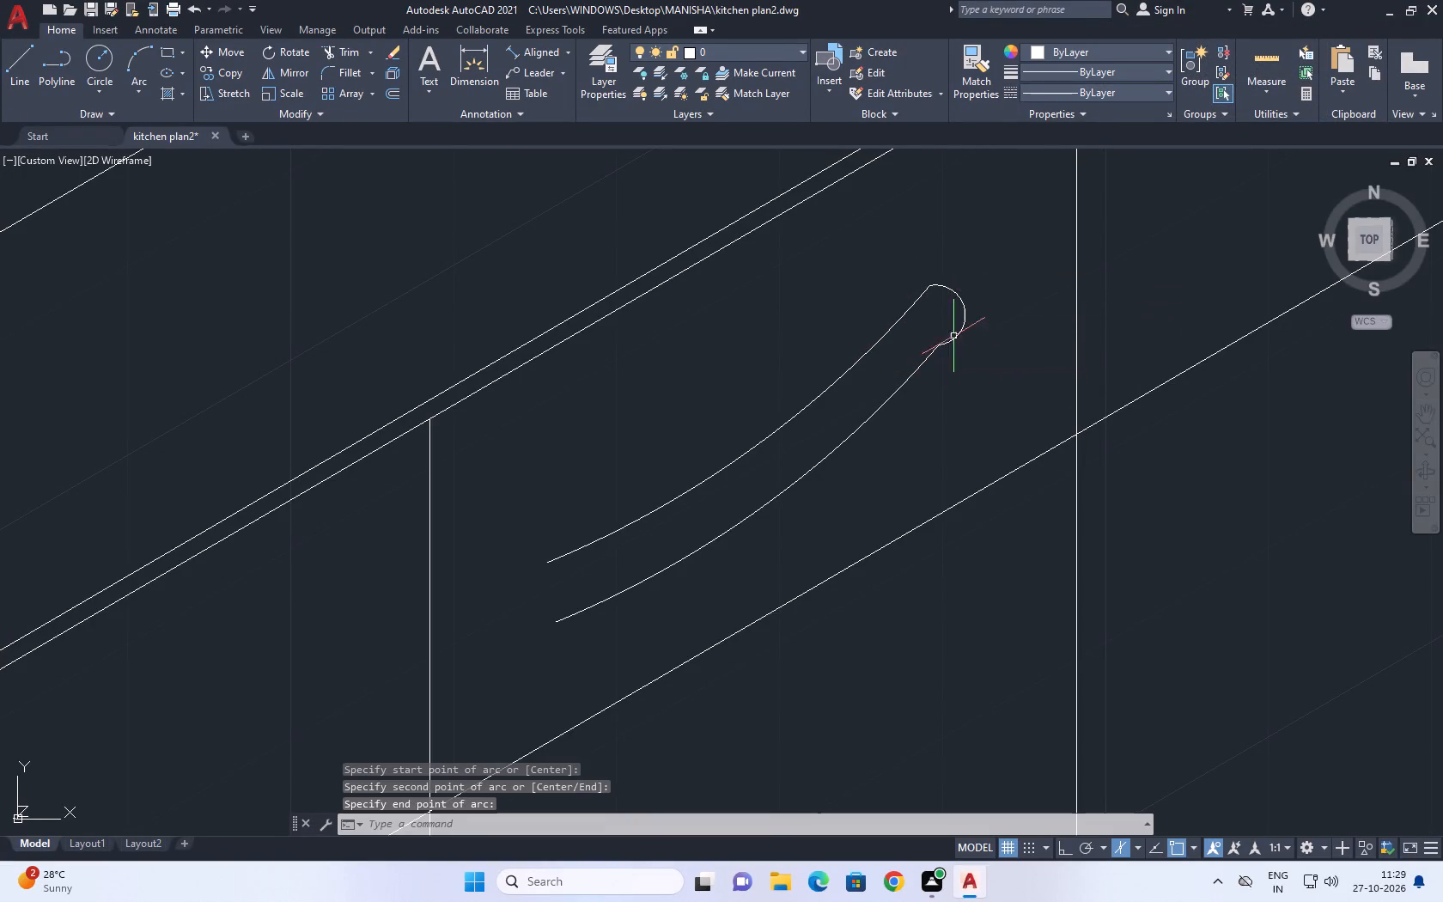
Flatten the upper end-cap arc by stretching its midpoint slightly inward toward the handle, leaving nothing selected.
left_click(955, 294)
scroll(965, 306, "up", 2)
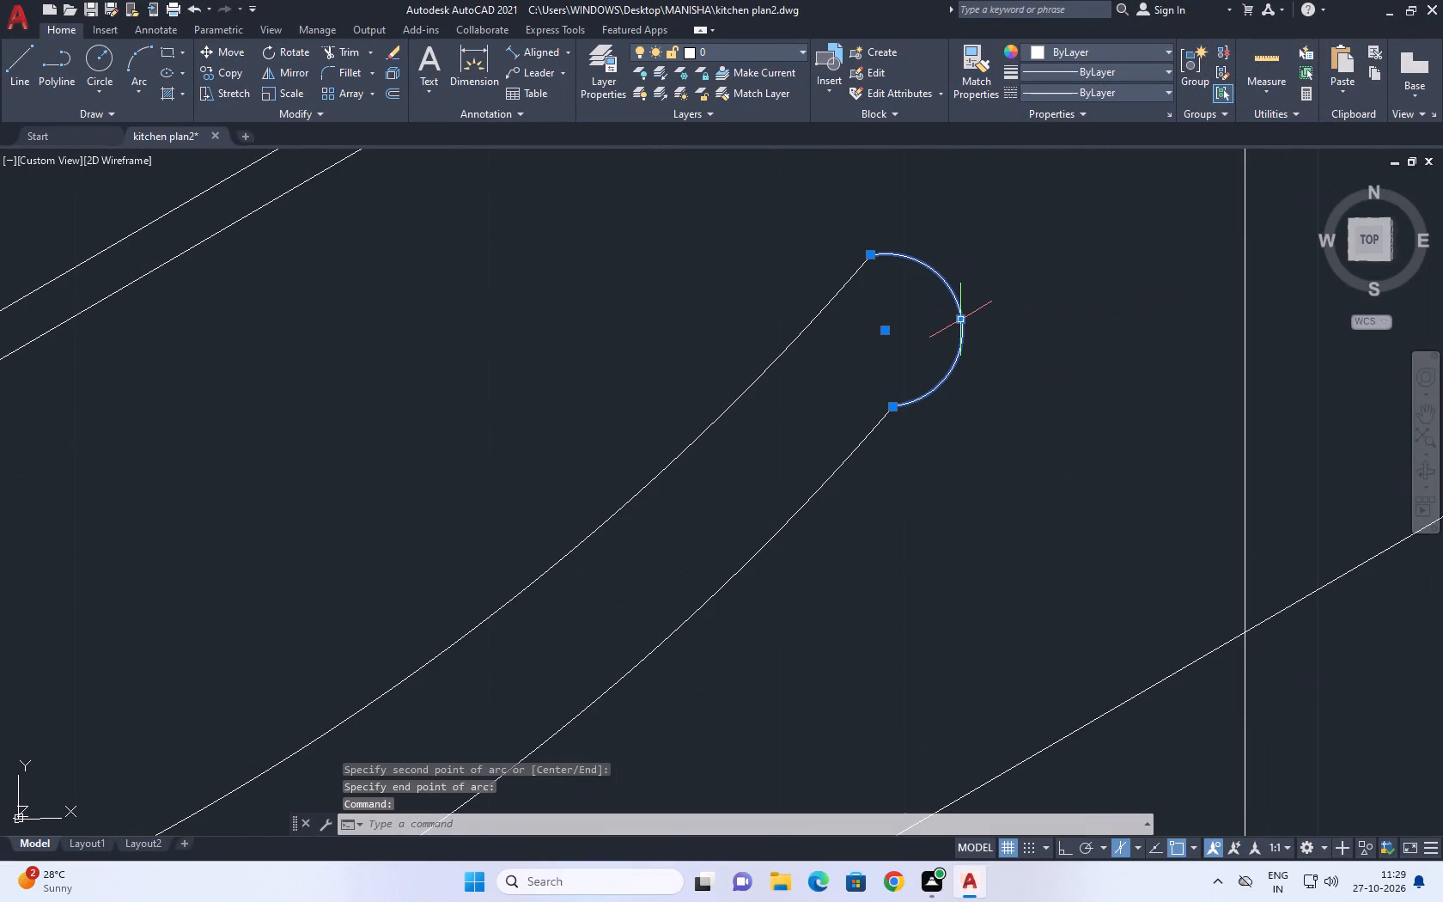
left_click(957, 314)
left_click(923, 321)
scroll(938, 319, "down", 4)
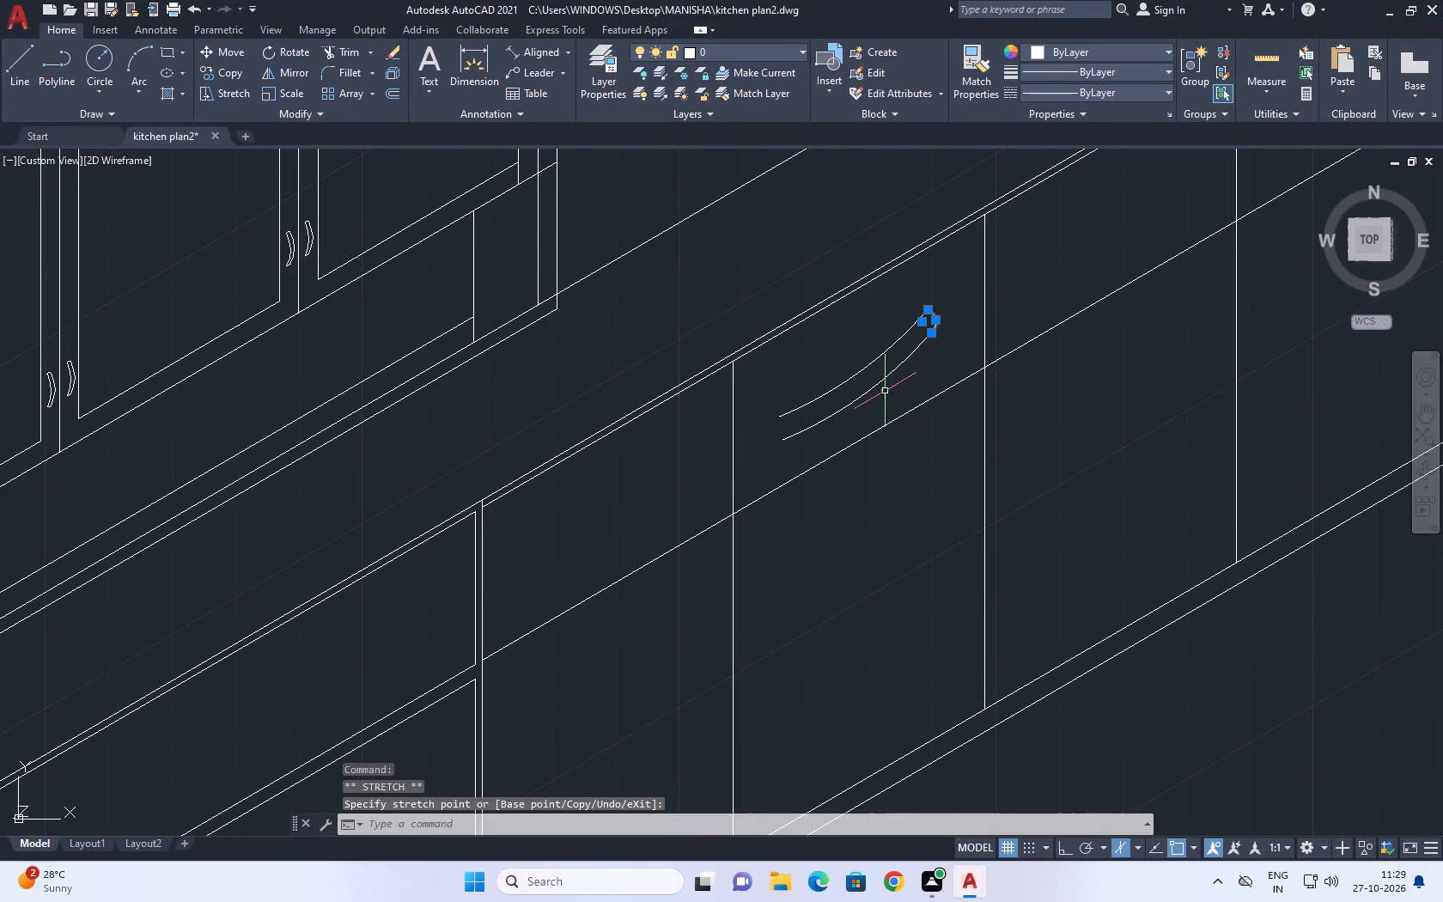
right_click(767, 264)
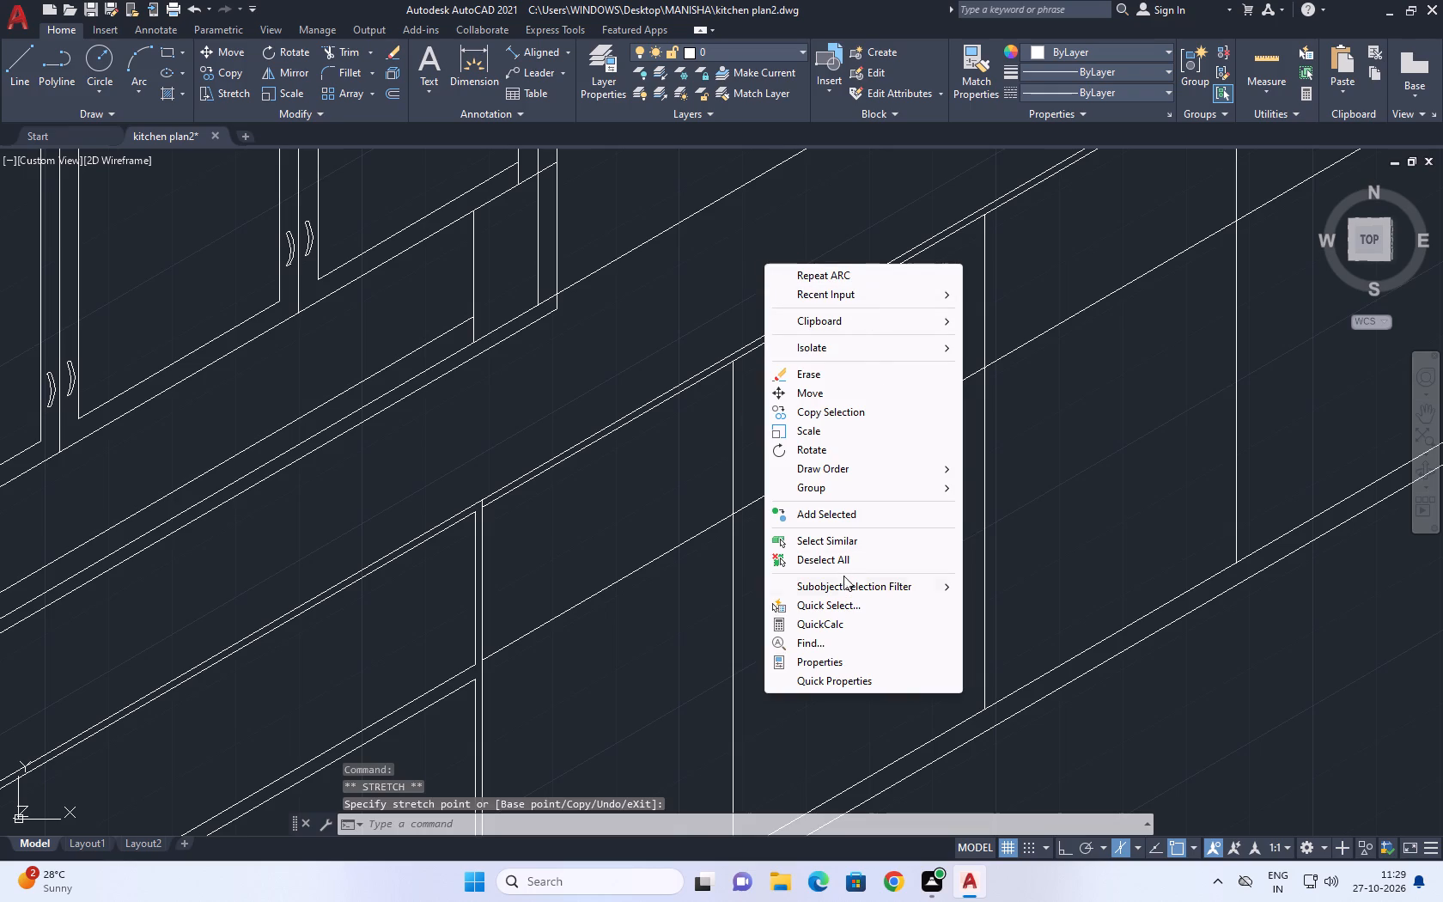
left_click(837, 555)
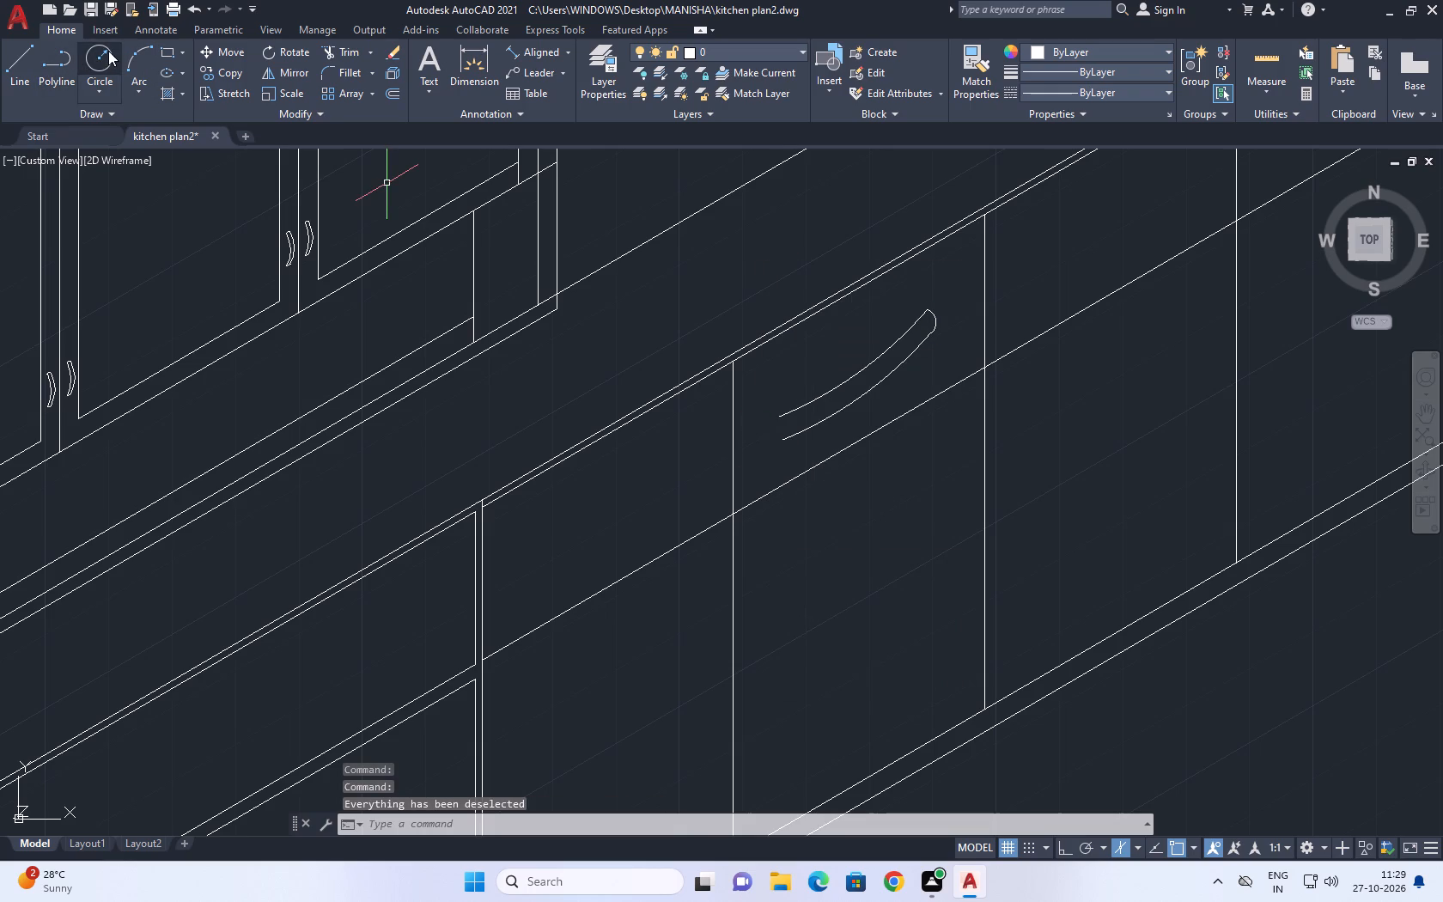
Close the lower end of the handle with a matching outward-bulging three-point arc between the two long arcs.
left_click(133, 57)
scroll(773, 436, "up", 2)
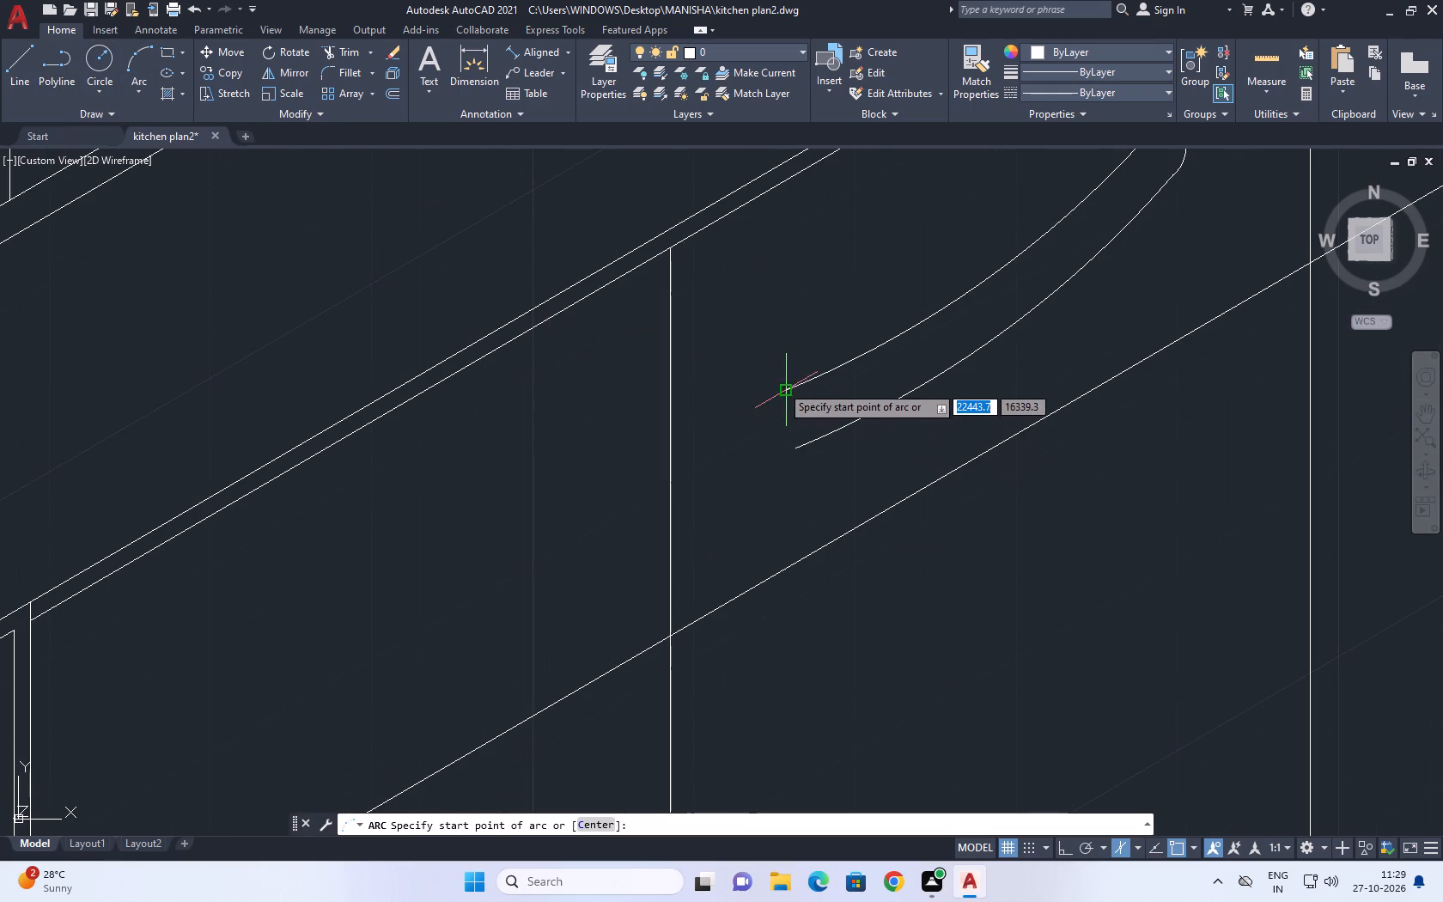
left_click(781, 384)
left_click(772, 418)
left_click(792, 448)
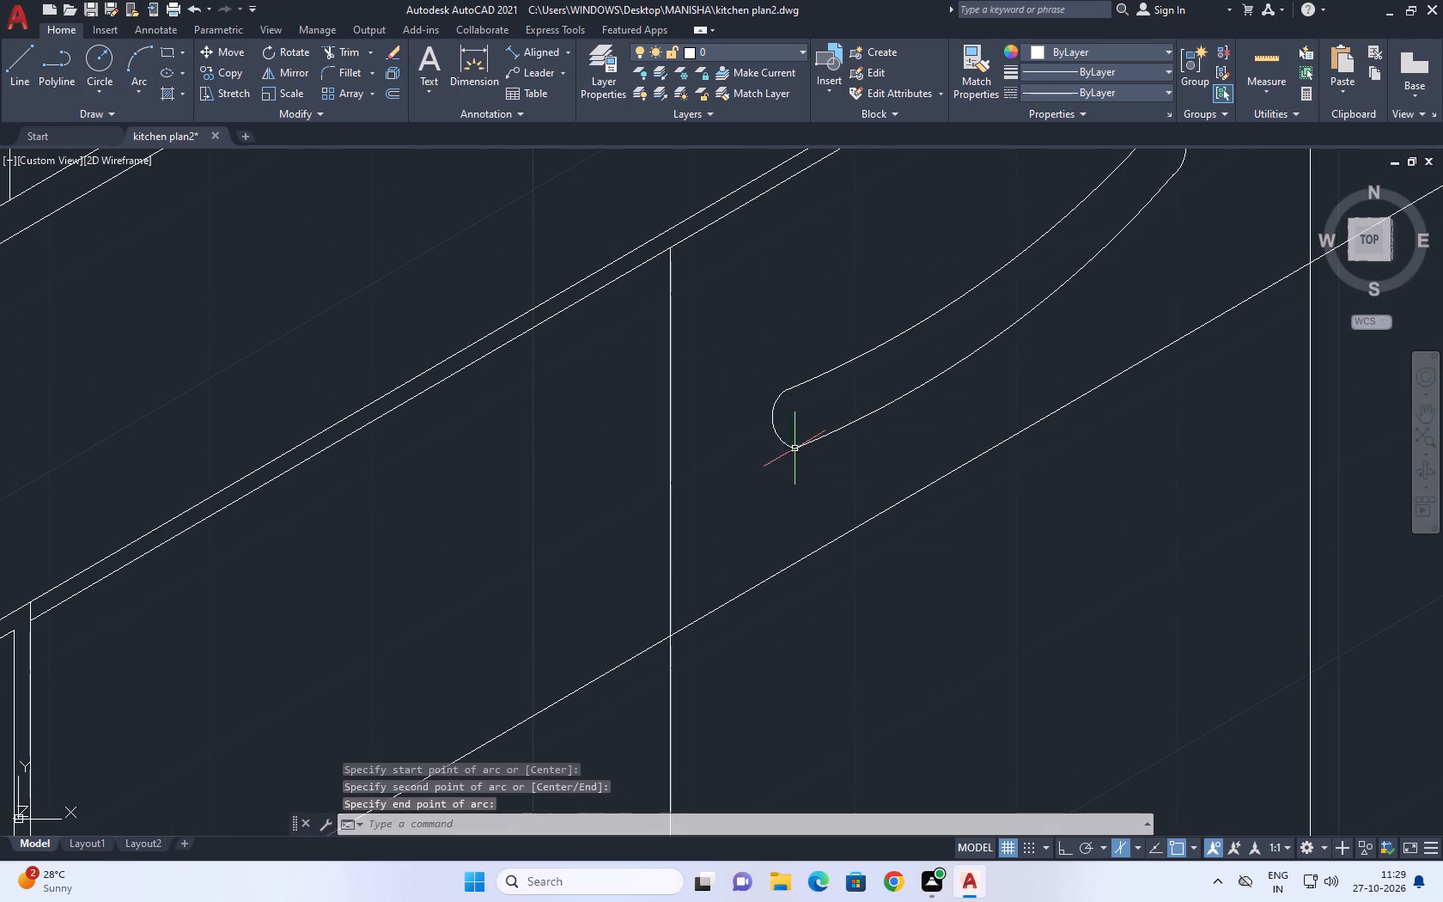
Scale down the handle's four arcs together, using a point on the lower arc near its upper end as base point.
scroll(824, 398, "down", 4)
scroll(891, 379, "up", 1)
middle_click_drag(893, 380, 850, 404)
scroll(771, 396, "up", 2)
middle_click_drag(788, 393, 756, 405)
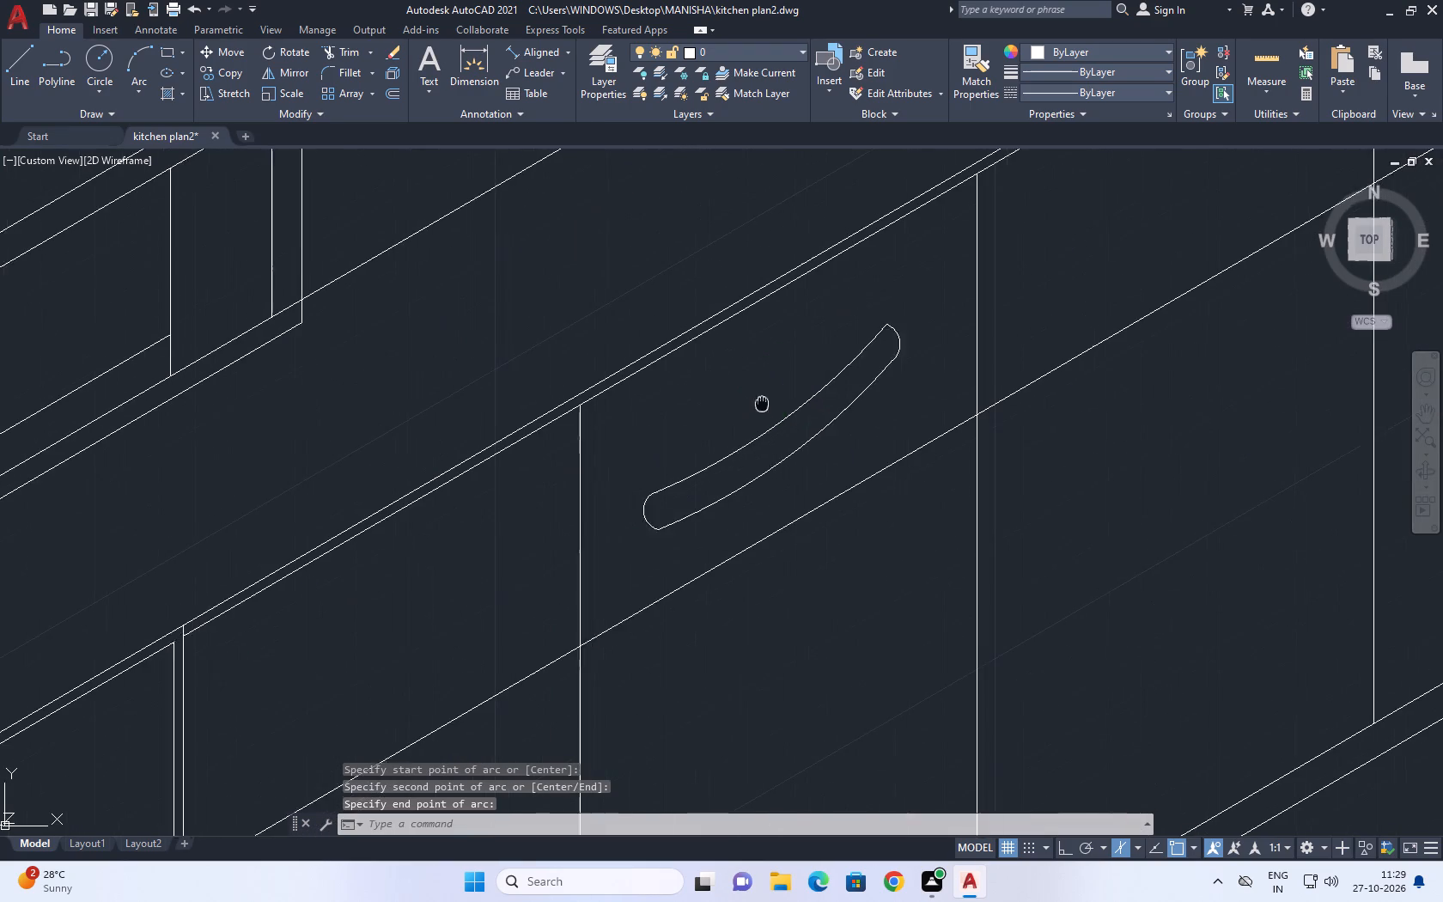
middle_click_drag(756, 405, 721, 412)
left_click(563, 411)
left_click(844, 585)
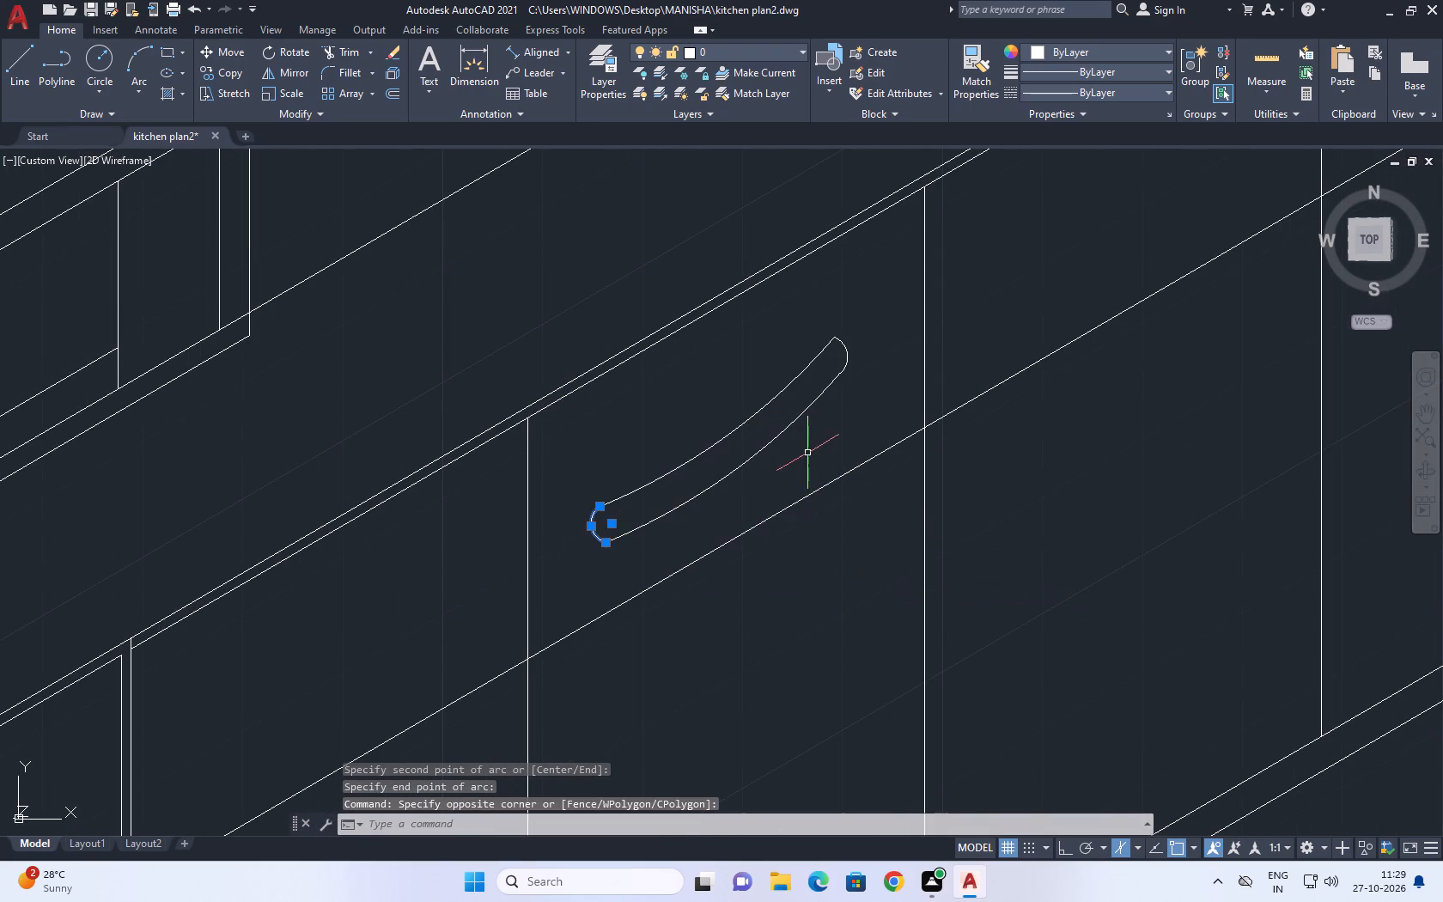
scroll(806, 448, "up", 2)
left_click_drag(839, 472, 766, 444)
left_click(515, 327)
middle_click_drag(826, 414, 836, 499)
left_click(946, 376)
left_click(831, 271)
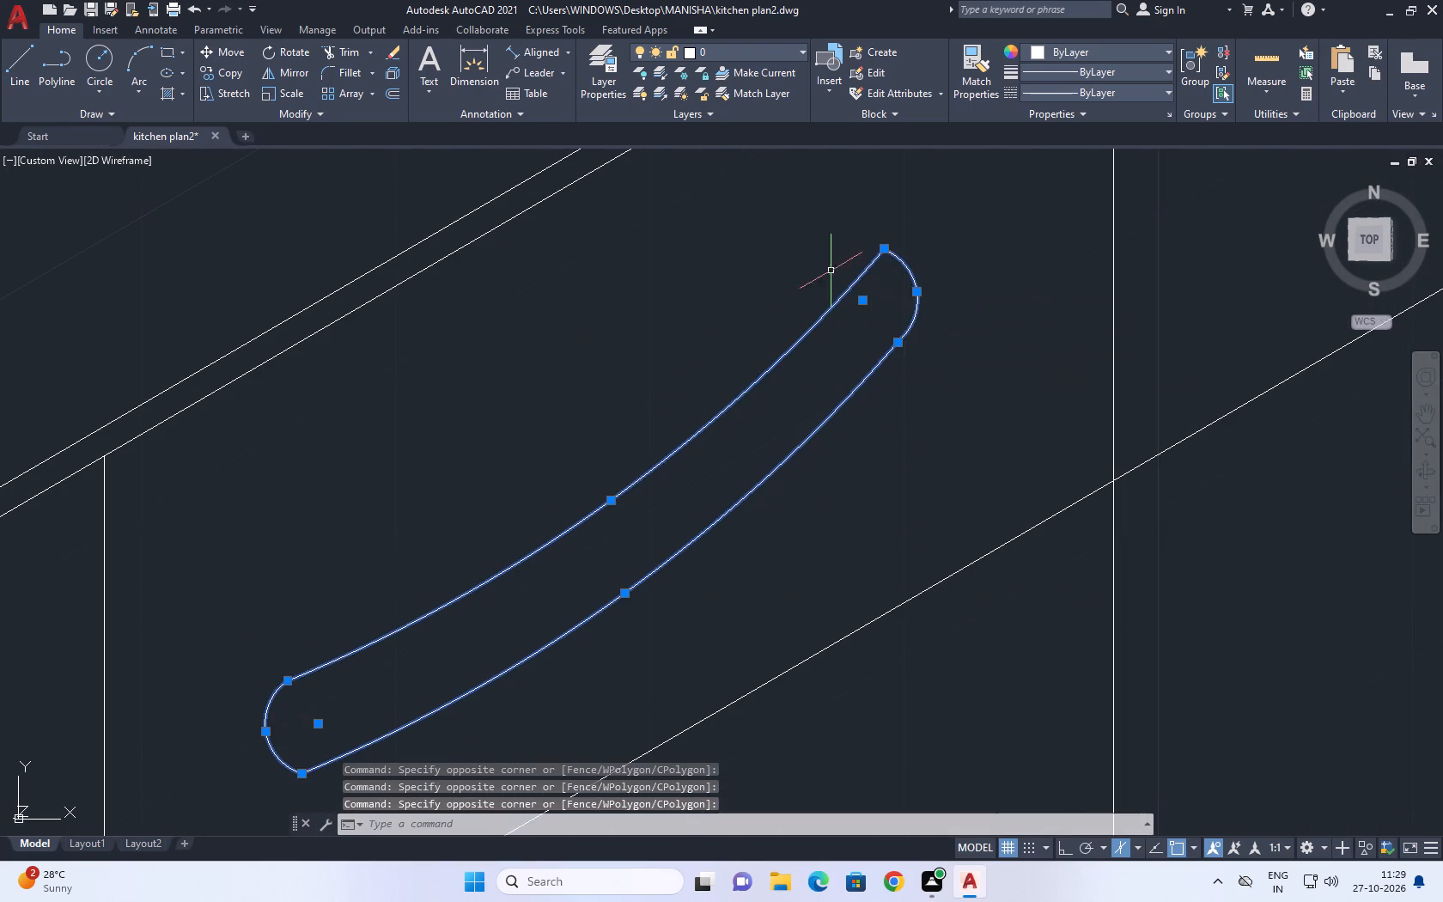
middle_click_drag(880, 302, 904, 347)
scroll(904, 347, "down", 2)
key("s")
key("c")
key("space")
scroll(899, 378, "up", 1)
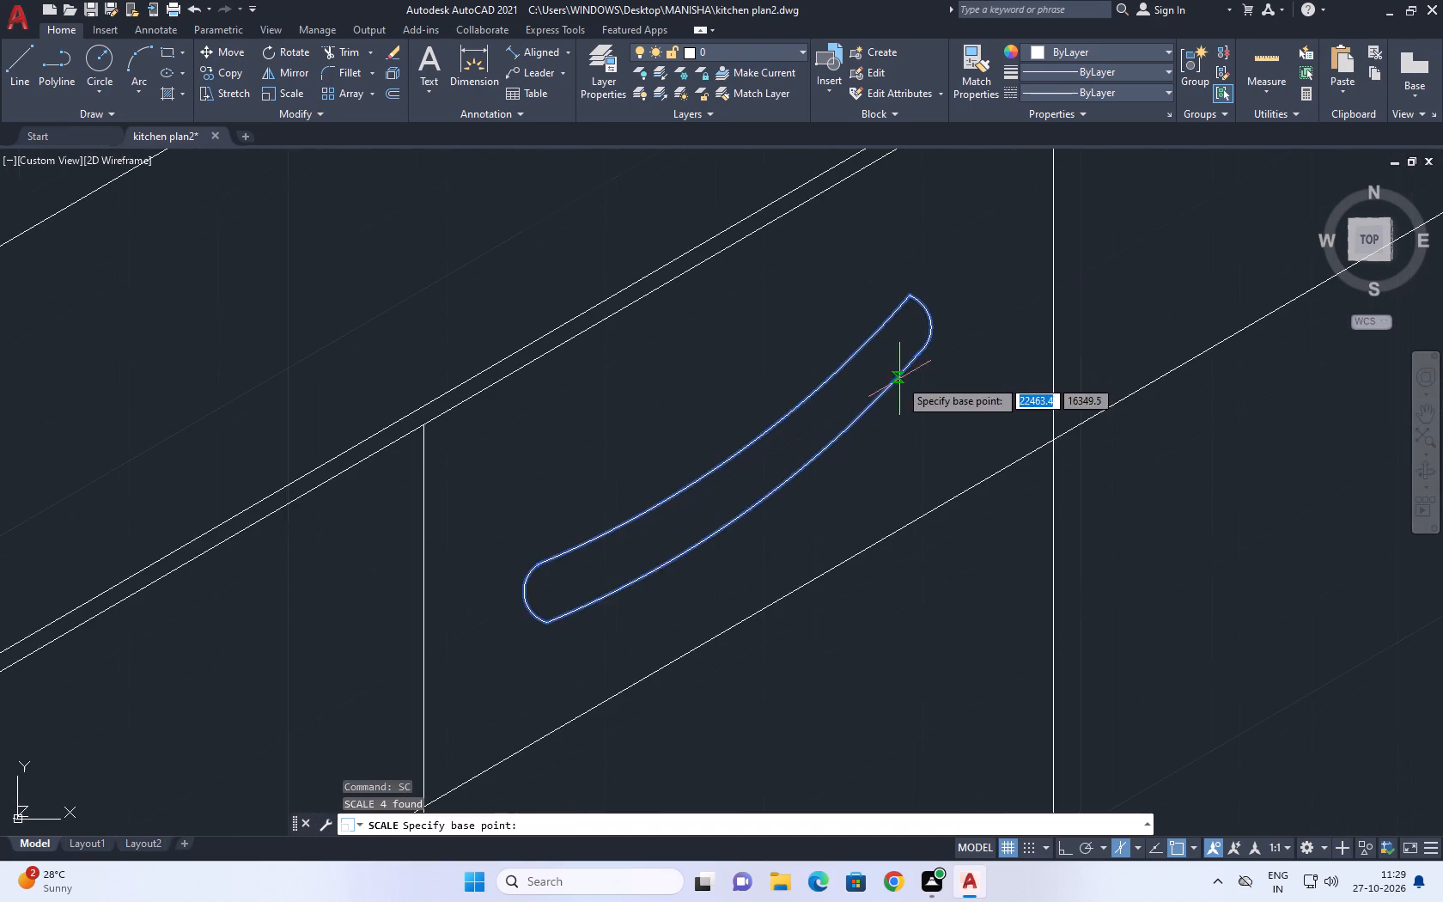
left_click(896, 372)
left_click(762, 429)
scroll(675, 412, "down", 1)
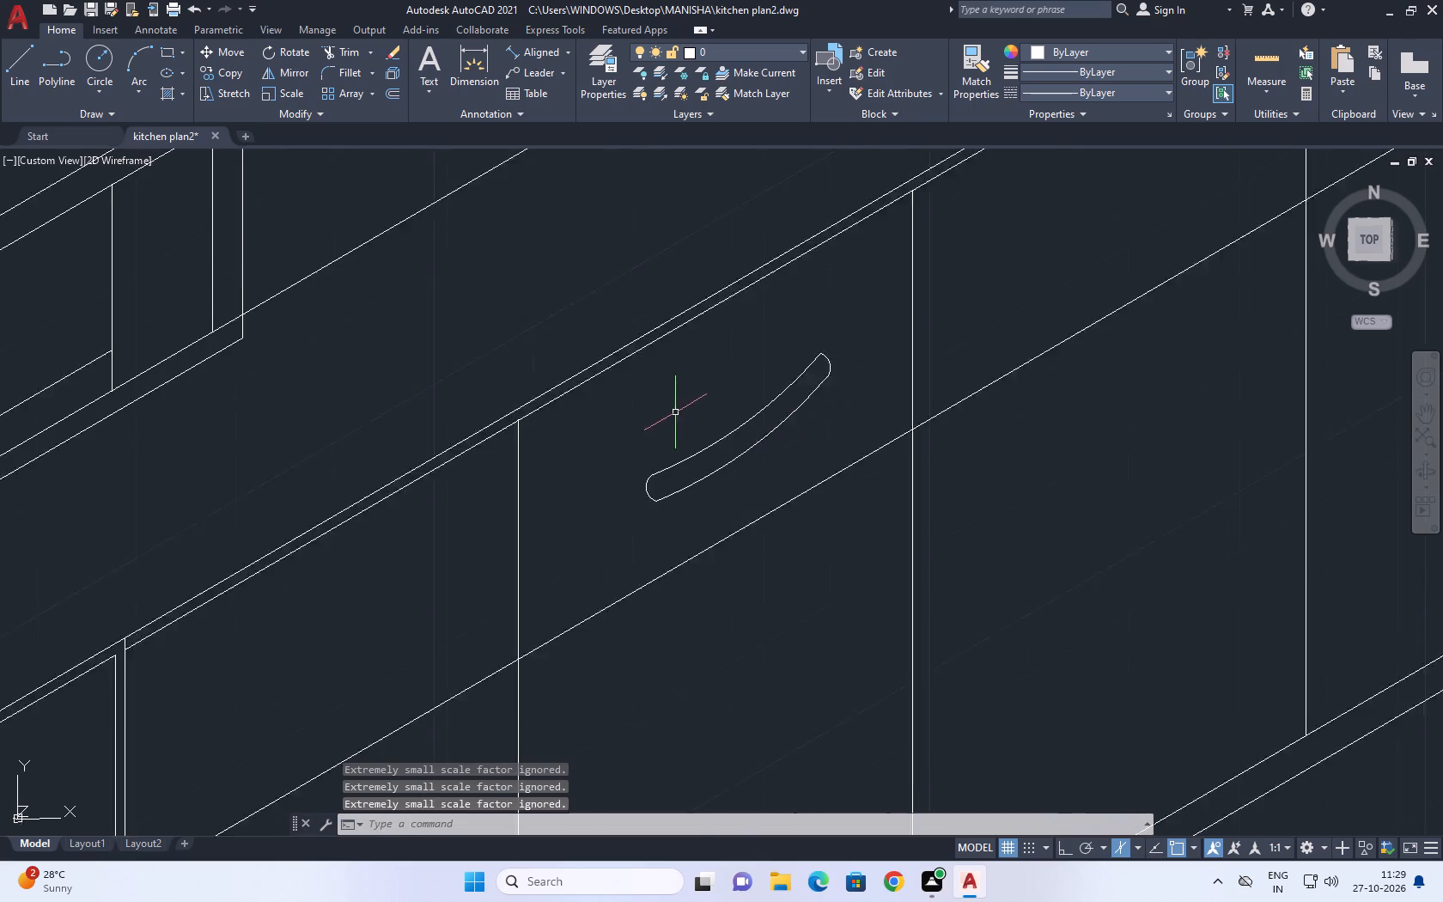
Move the whole scaled handle slightly up toward the countertop edge to center it in its drawer front.
scroll(675, 412, "down", 1)
left_click(606, 322)
left_click(809, 513)
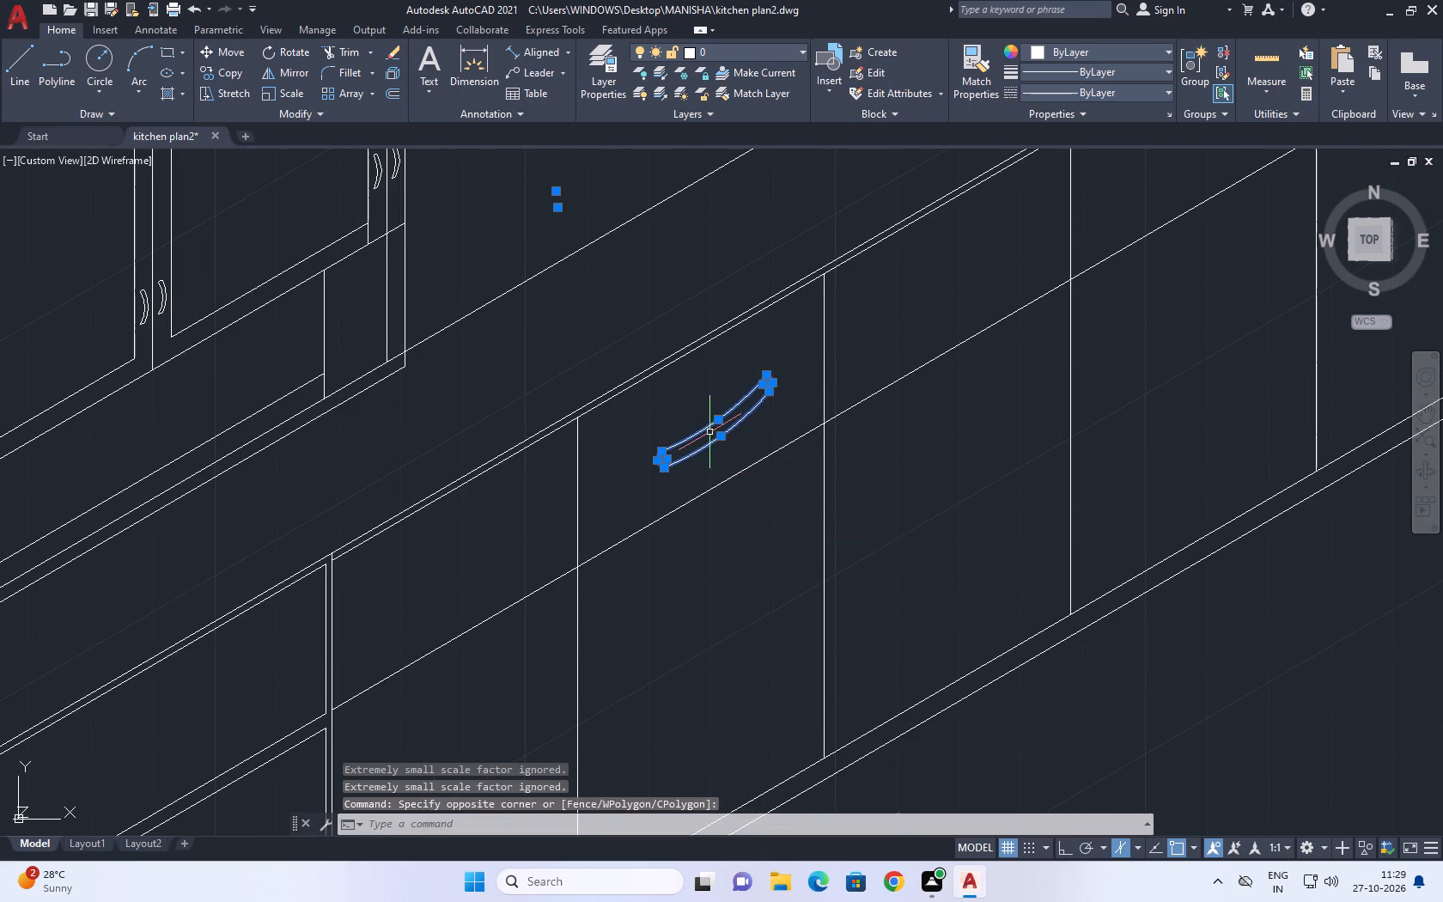
type("m")
key("space")
scroll(709, 443, "up", 2)
left_click(708, 443)
left_click(697, 409)
scroll(761, 380, "down", 3)
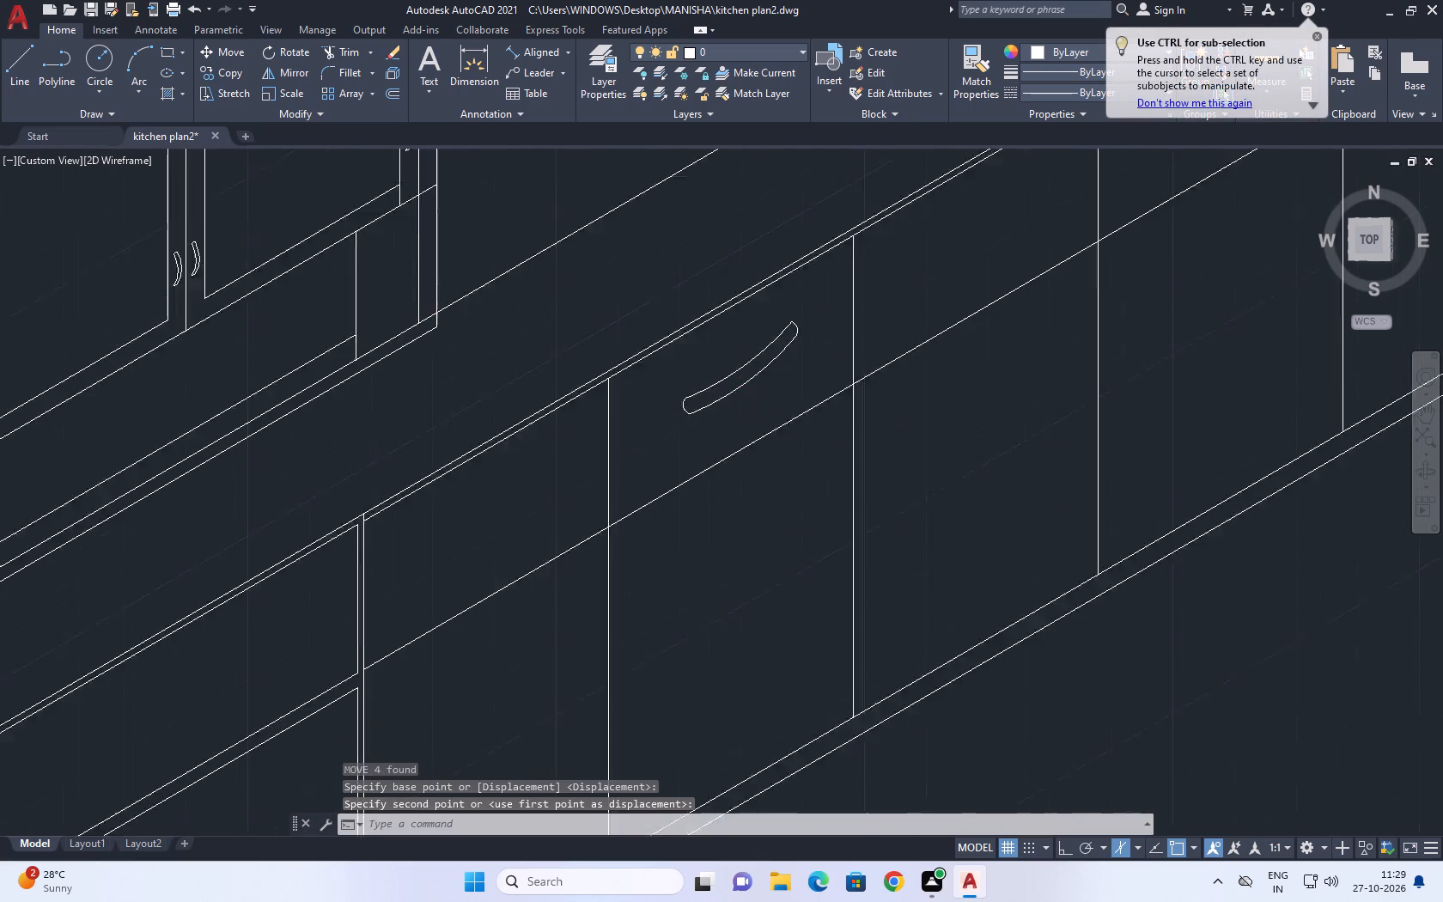
Clean up the handle's lower corner by stretching the lower long arc and the end-cap arc to a shared endpoint.
scroll(717, 422, "up", 2)
left_click(747, 370)
left_click(739, 353)
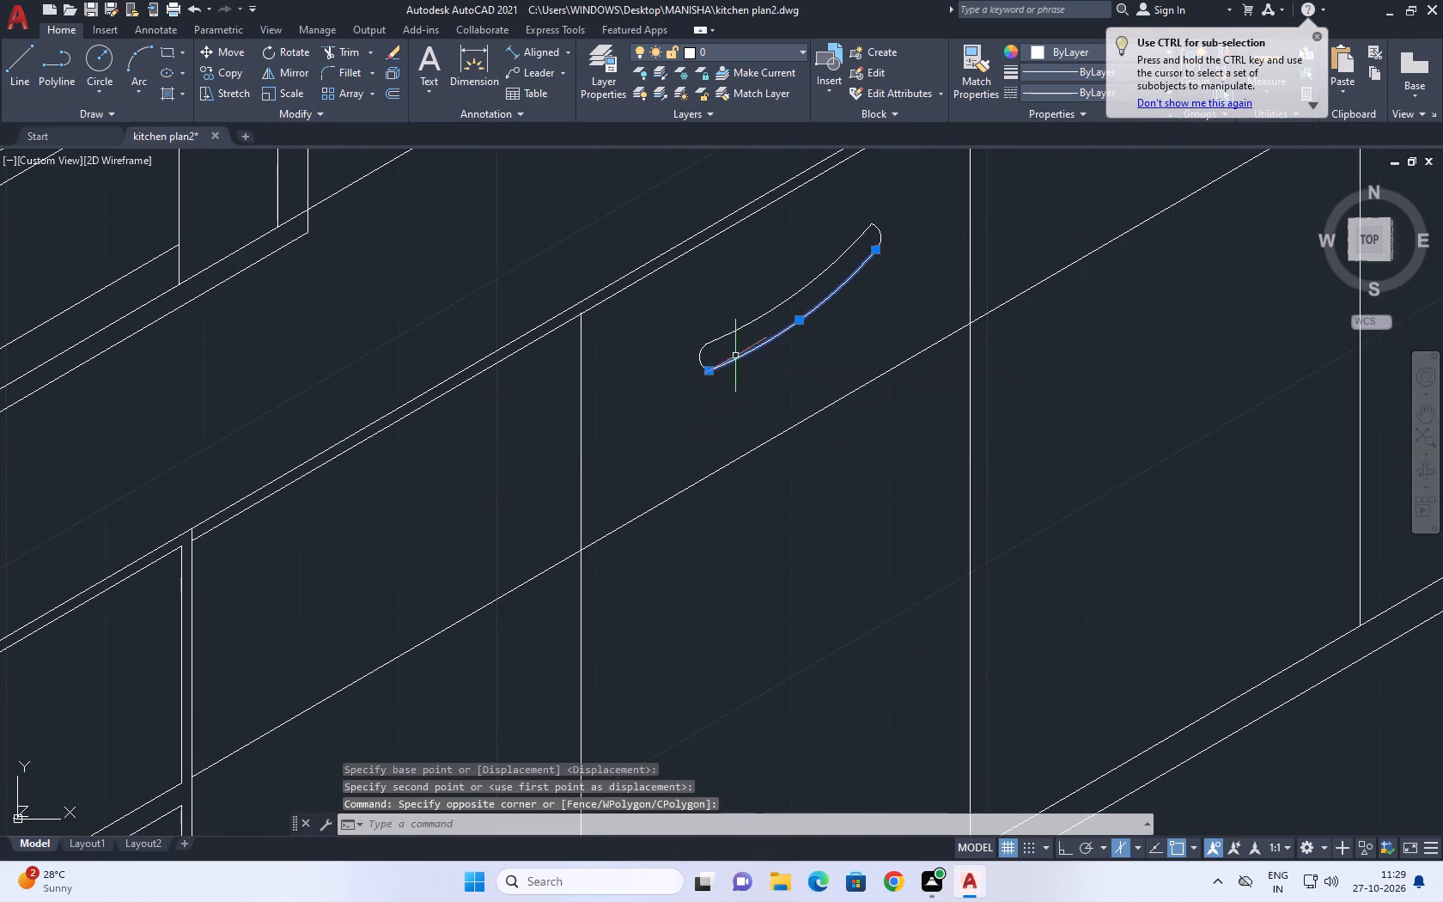
scroll(717, 387, "up", 2)
left_click(692, 347)
left_click(679, 335)
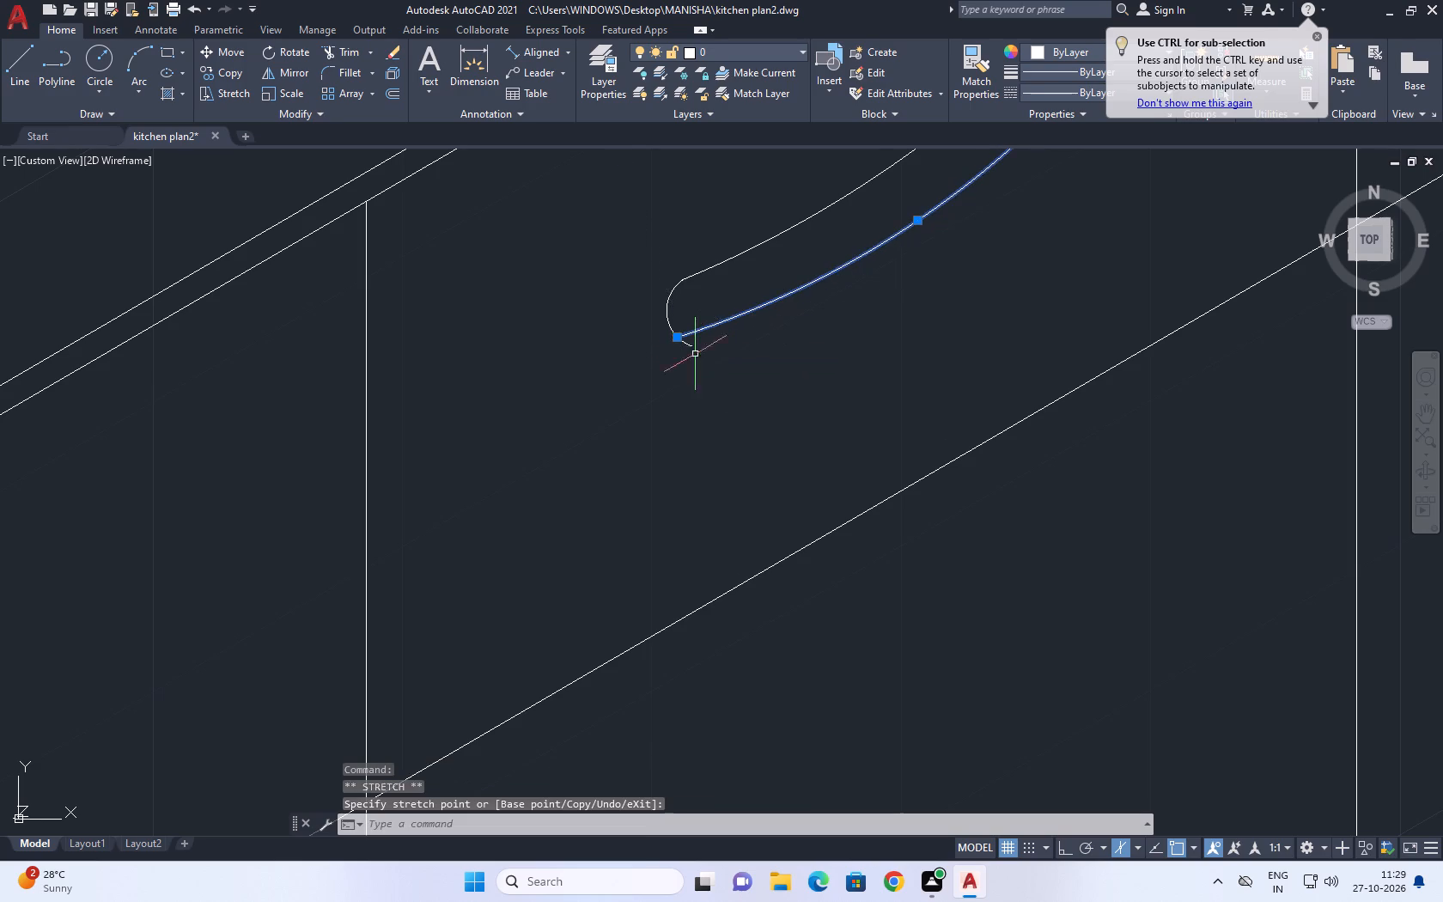
middle_click_drag(729, 334, 707, 375)
scroll(691, 380, "up", 3)
left_click_drag(664, 379, 636, 391)
left_click(594, 424)
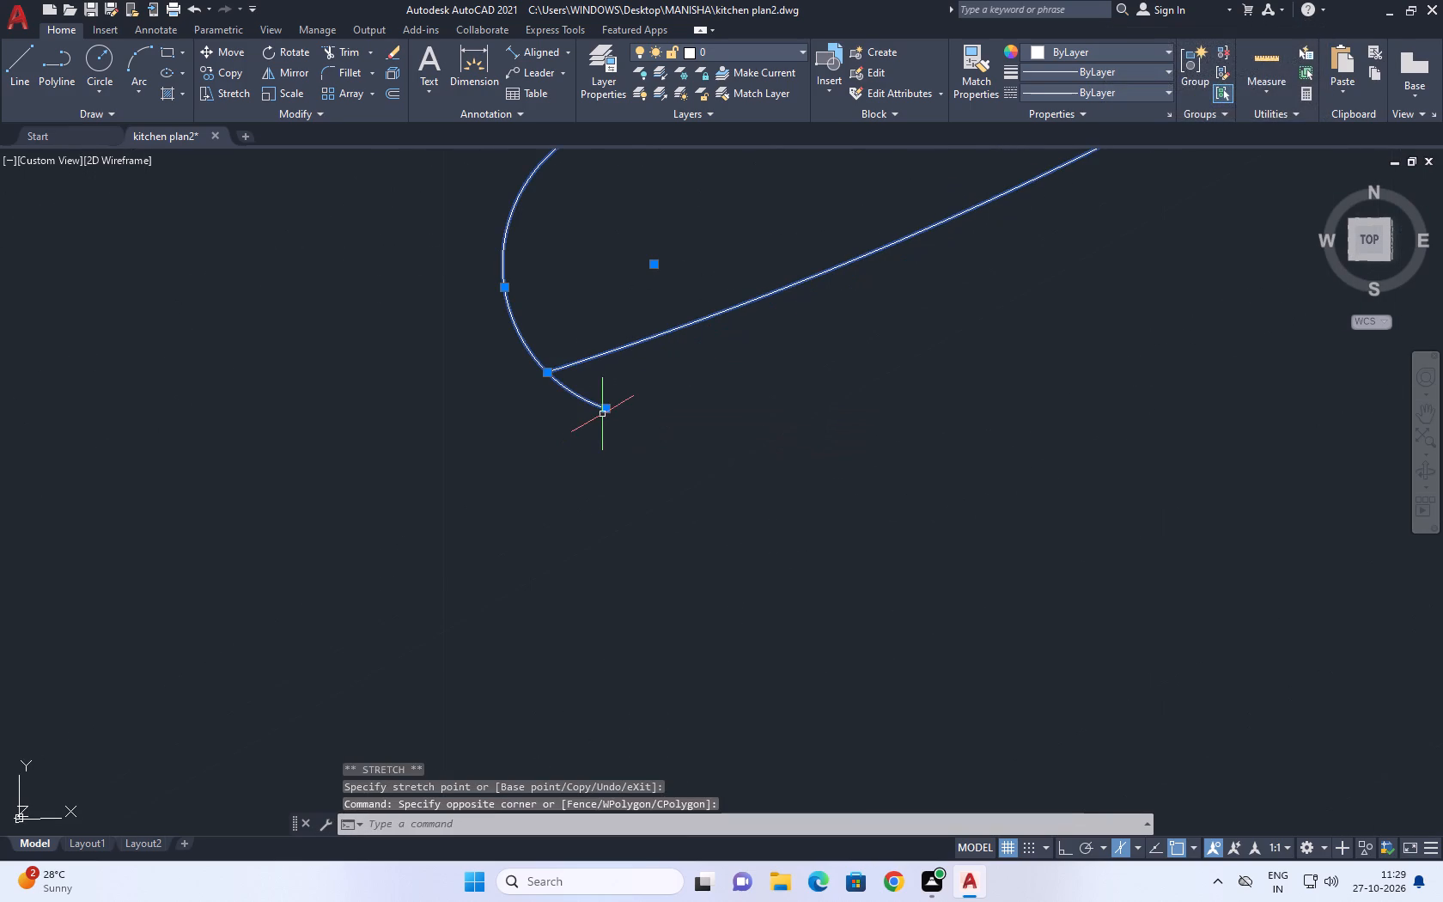
left_click(607, 409)
left_click(546, 370)
scroll(649, 400, "down", 5)
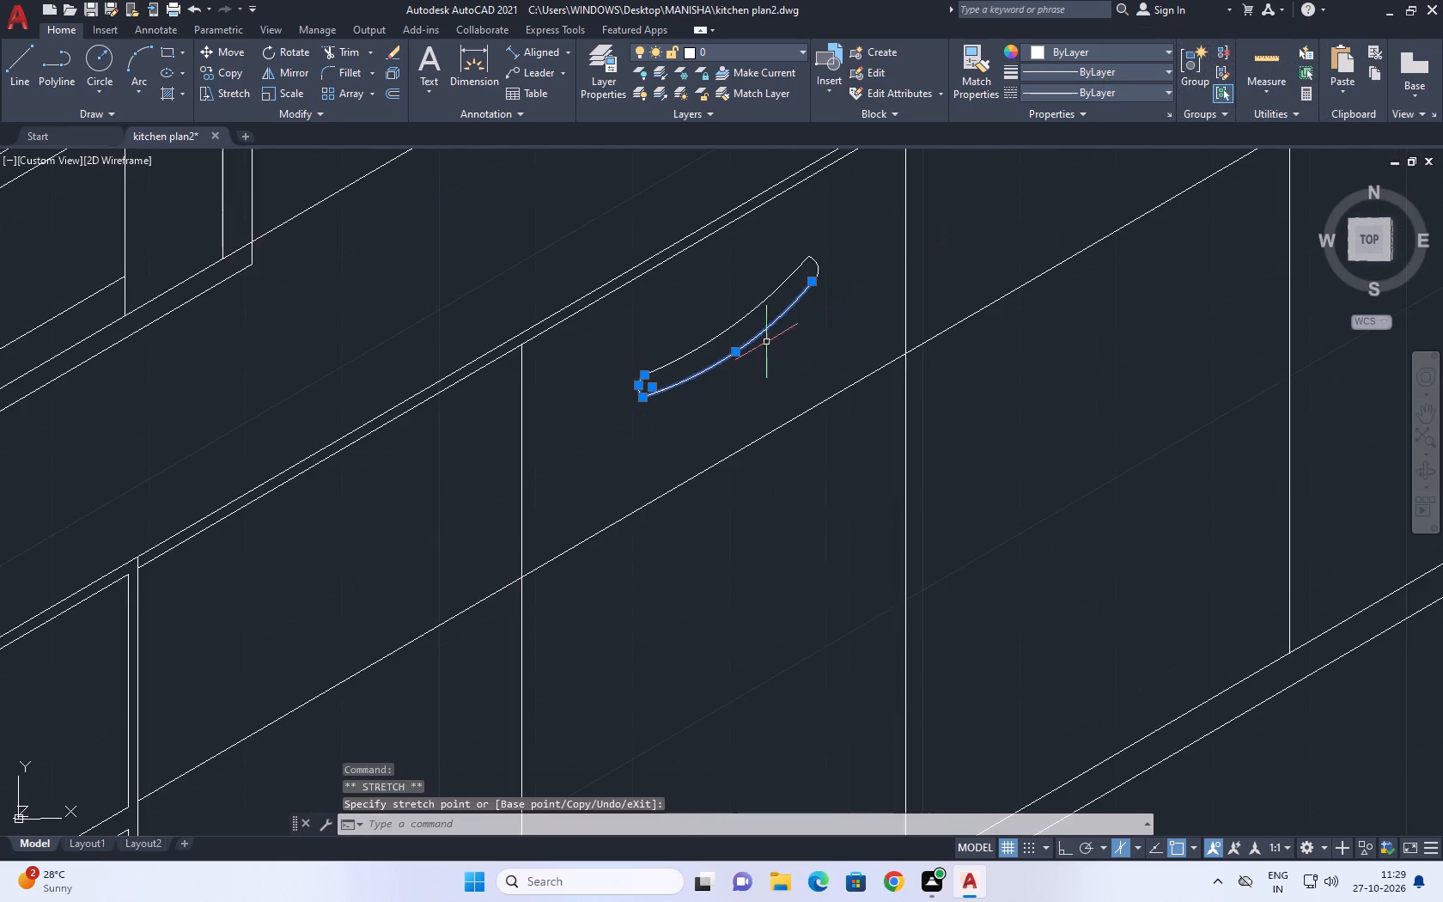
scroll(759, 338, "up", 2)
key("Escape")
Copy the finished handle into the other four top fronts of the five-unit cabinet run, one handle per front.
scroll(759, 340, "down", 2)
middle_click_drag(722, 281, 720, 381)
left_click(605, 270)
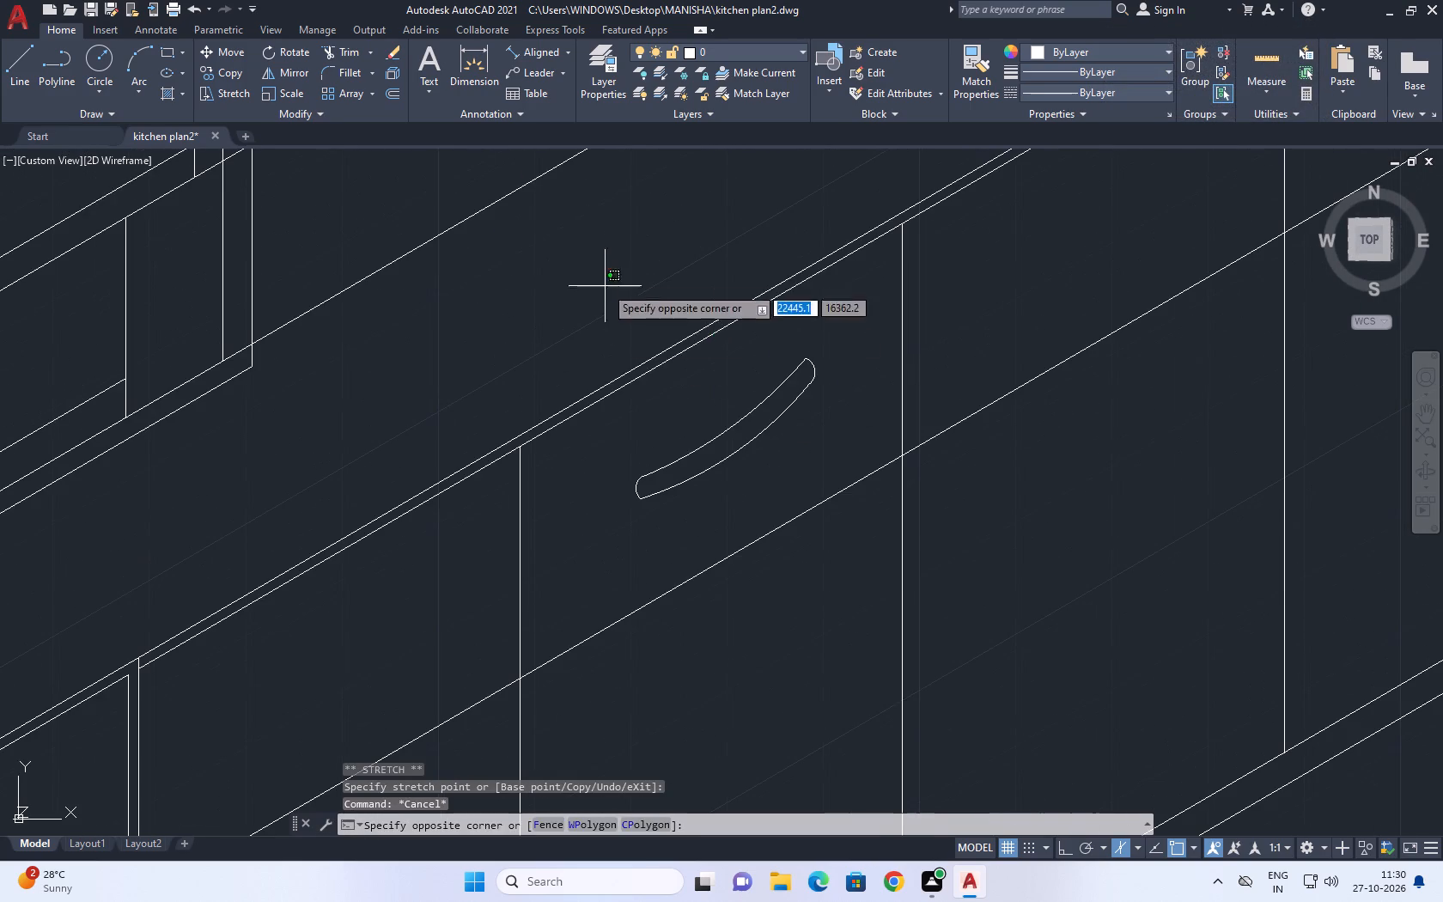
left_click(849, 541)
scroll(776, 435, "down", 1)
middle_click_drag(774, 447, 761, 480)
type("co")
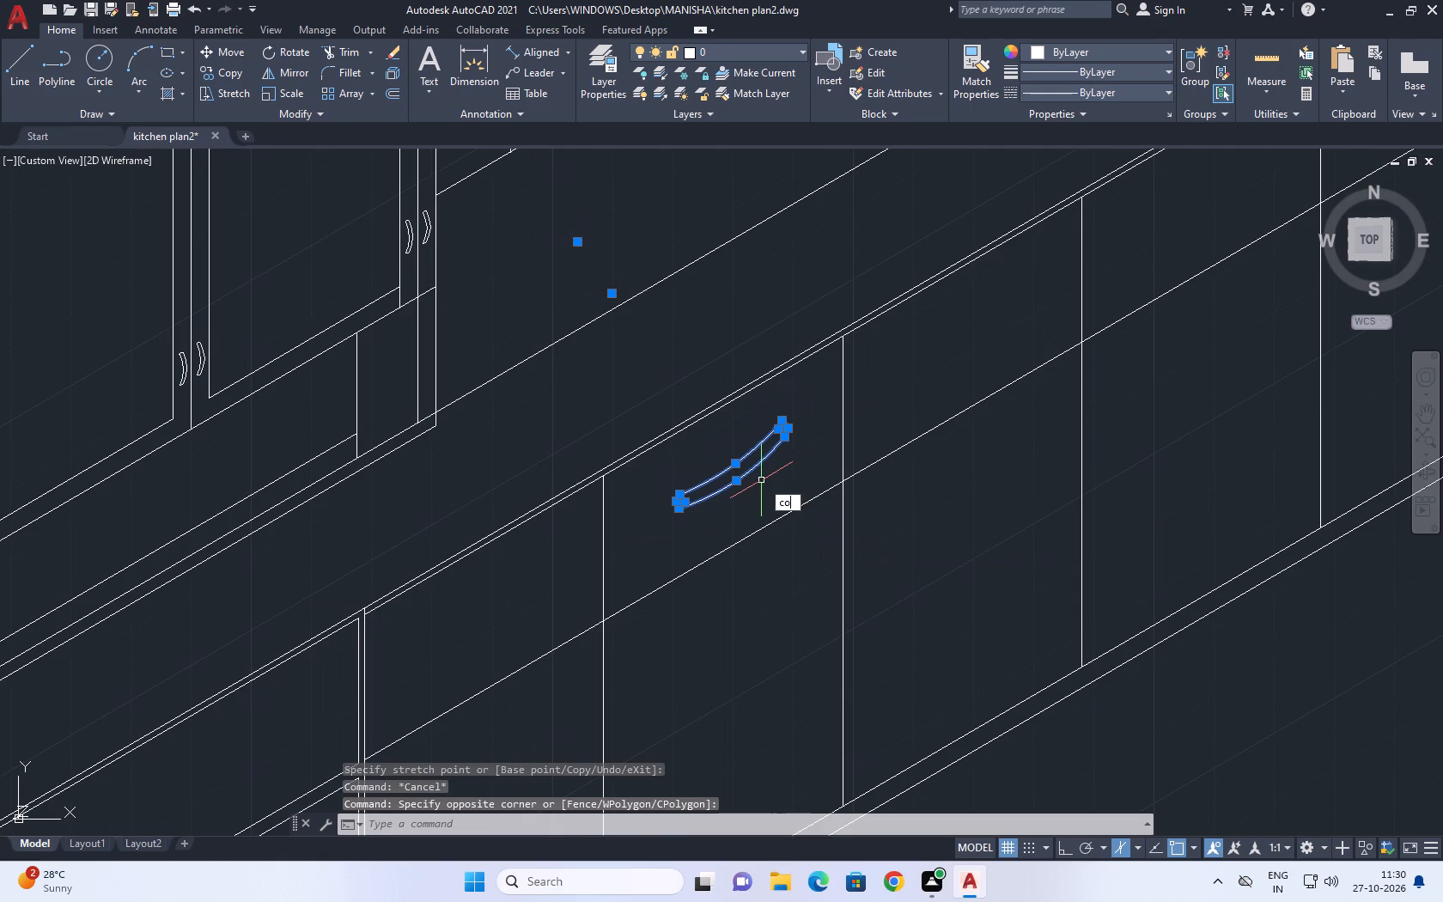
key("space")
left_click(754, 488)
left_click(977, 362)
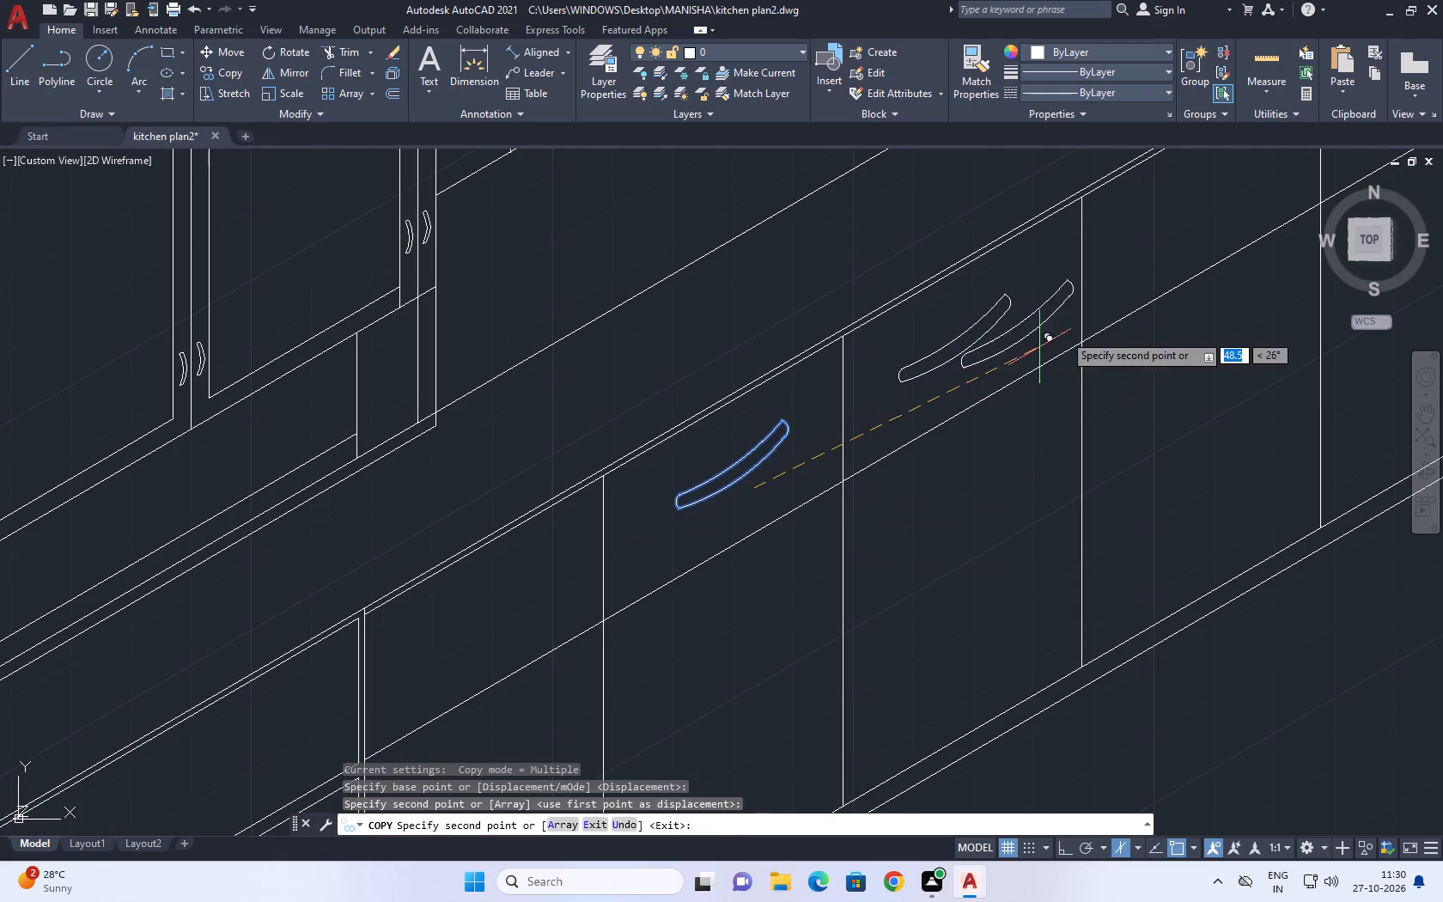
middle_click_drag(1059, 337, 676, 594)
left_click(843, 480)
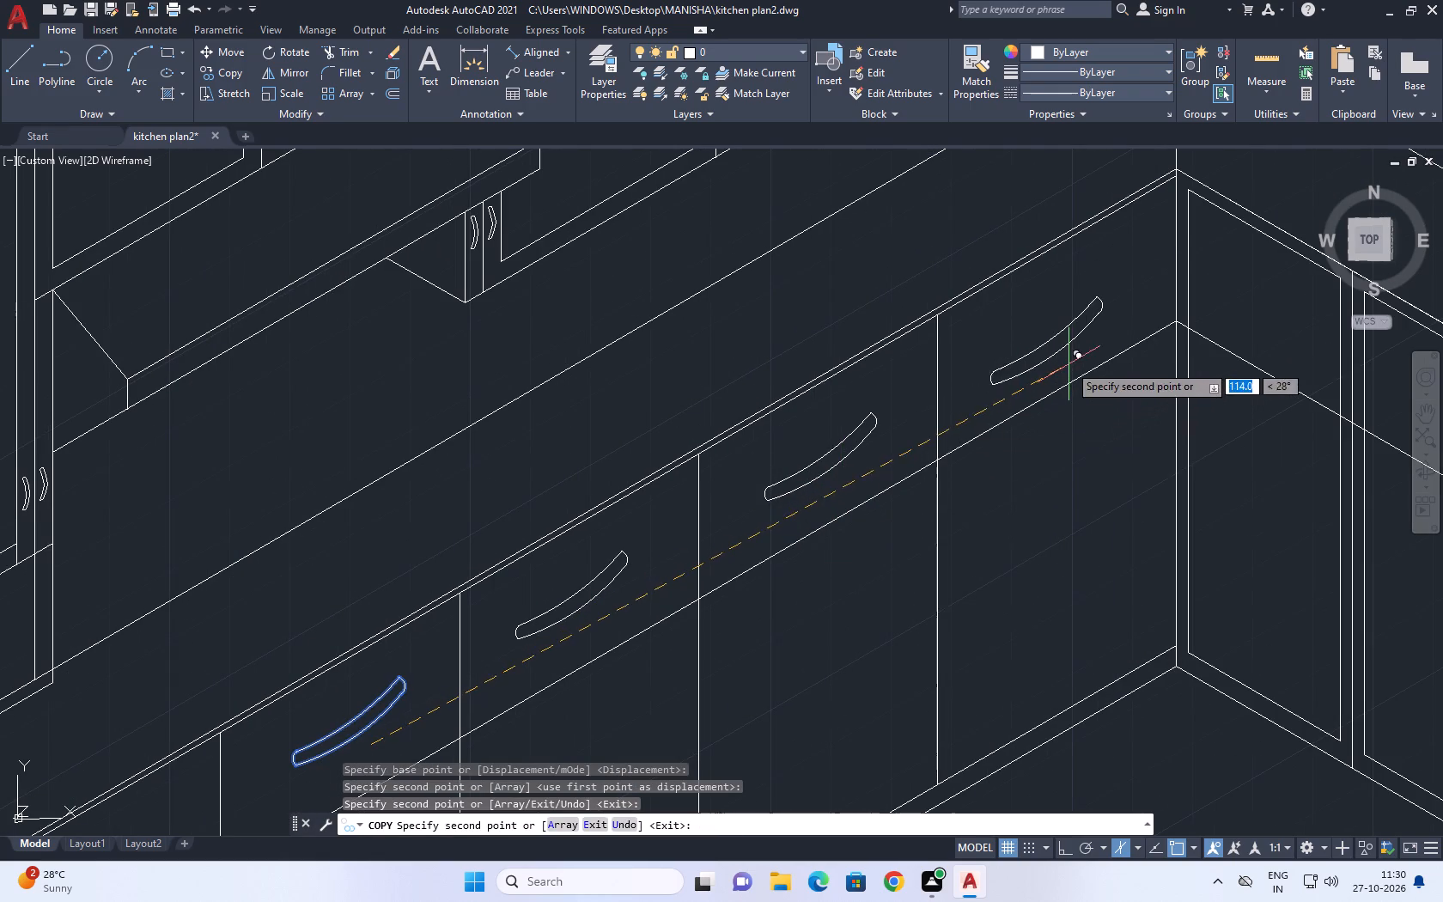
left_click(1075, 350)
scroll(1032, 375, "down", 4)
scroll(880, 466, "up", 3)
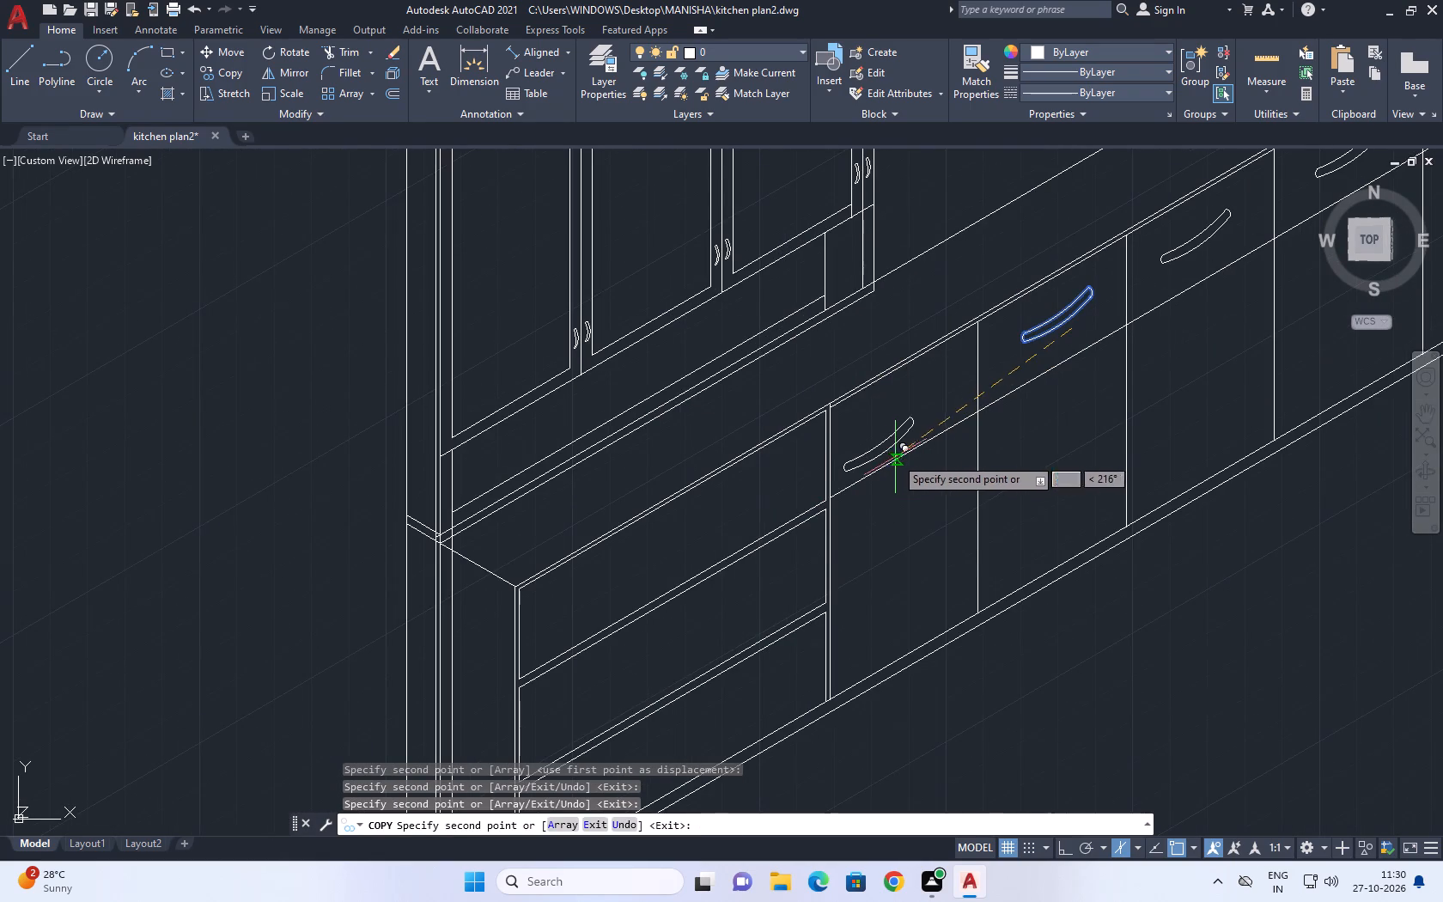
left_click(906, 447)
key("Escape")
Move the handle in the front beside the three-drawer unit slightly upward, away from the front's bottom line.
scroll(835, 458, "up", 2)
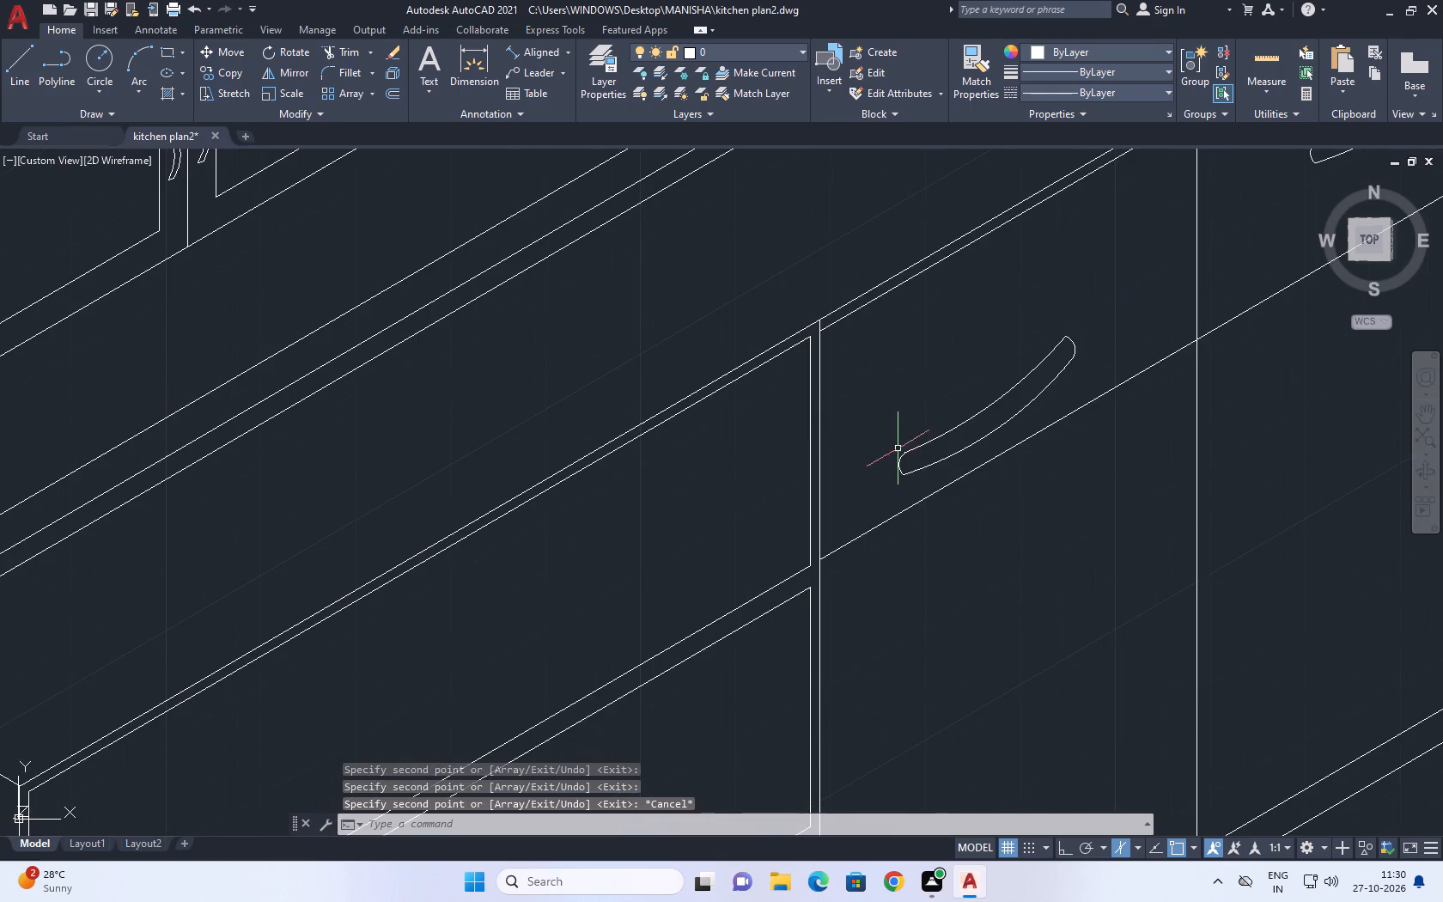
middle_click_drag(946, 448, 835, 477)
left_click_drag(746, 238, 758, 251)
left_click(1034, 621)
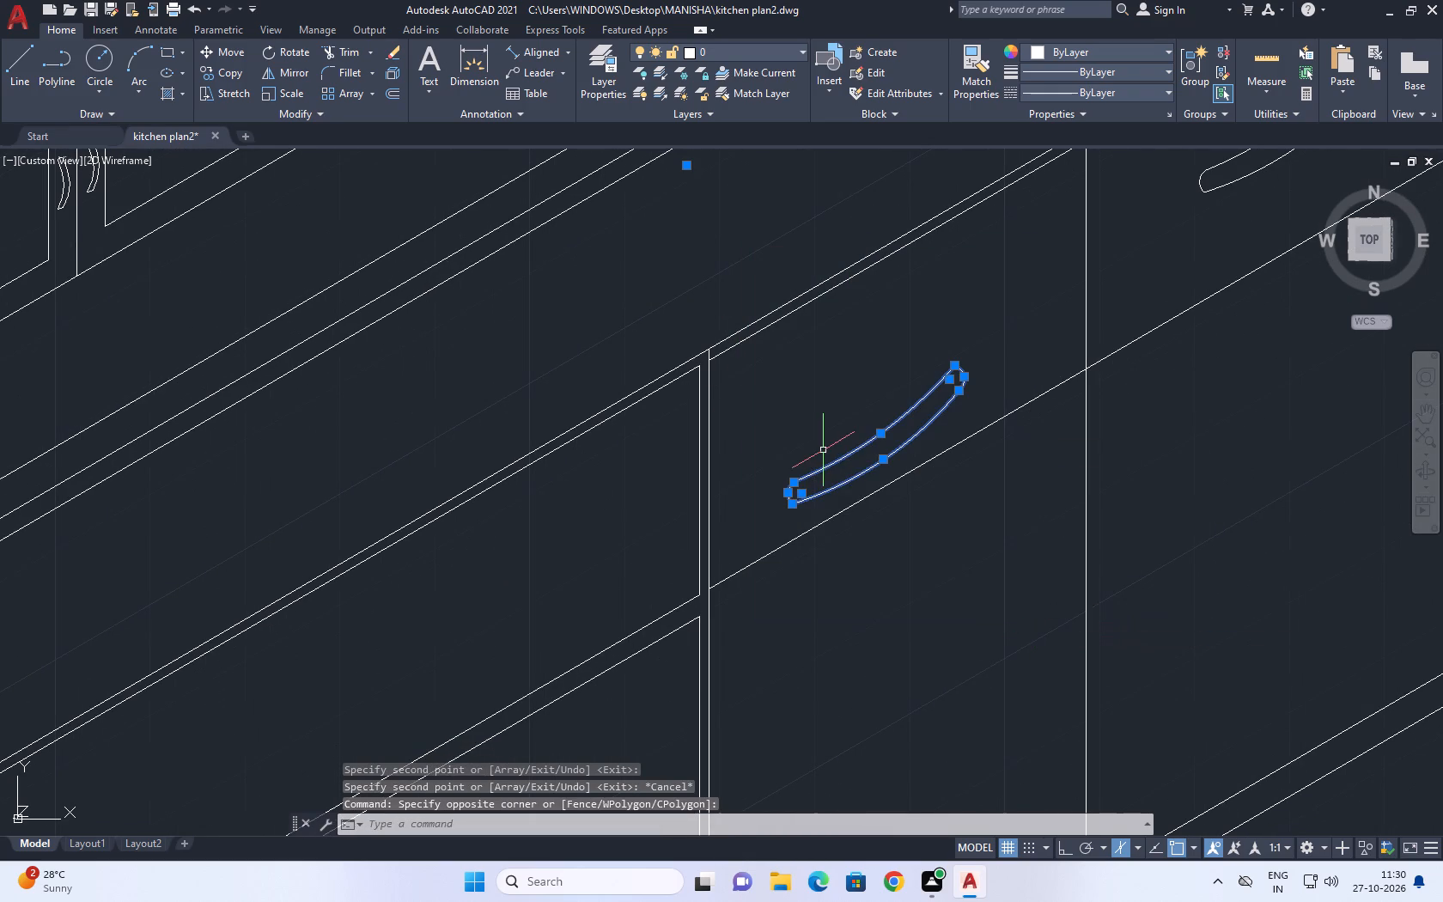
key("m")
key("space")
left_click_drag(845, 532, 843, 521)
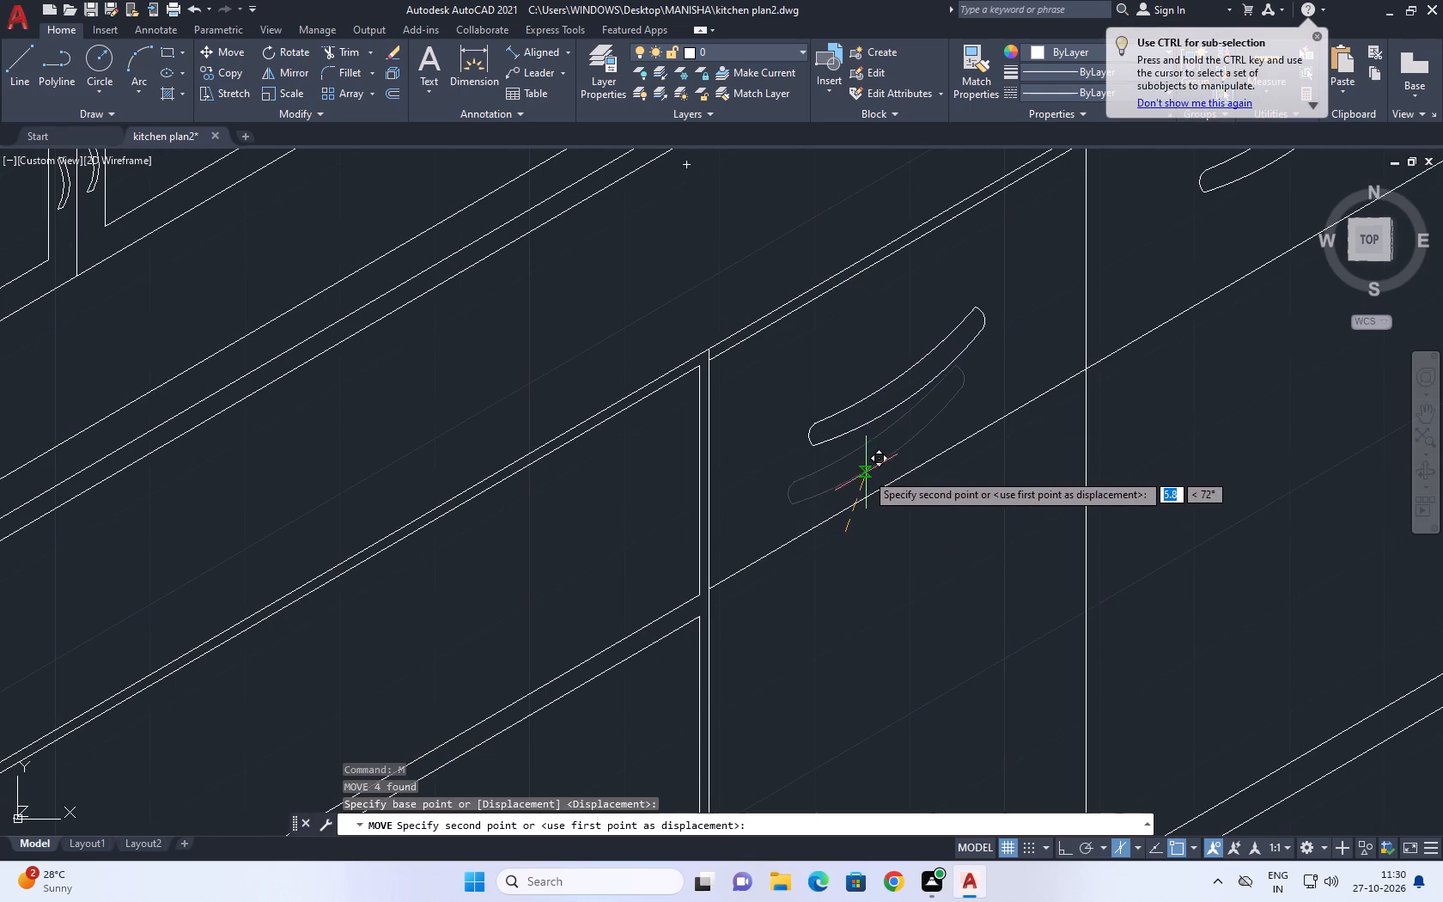
left_click(857, 458)
With ortho on, draw an isometric line outline about 27 by 11 around the handle in the top front beside the three-drawer unit.
key("l")
key("space")
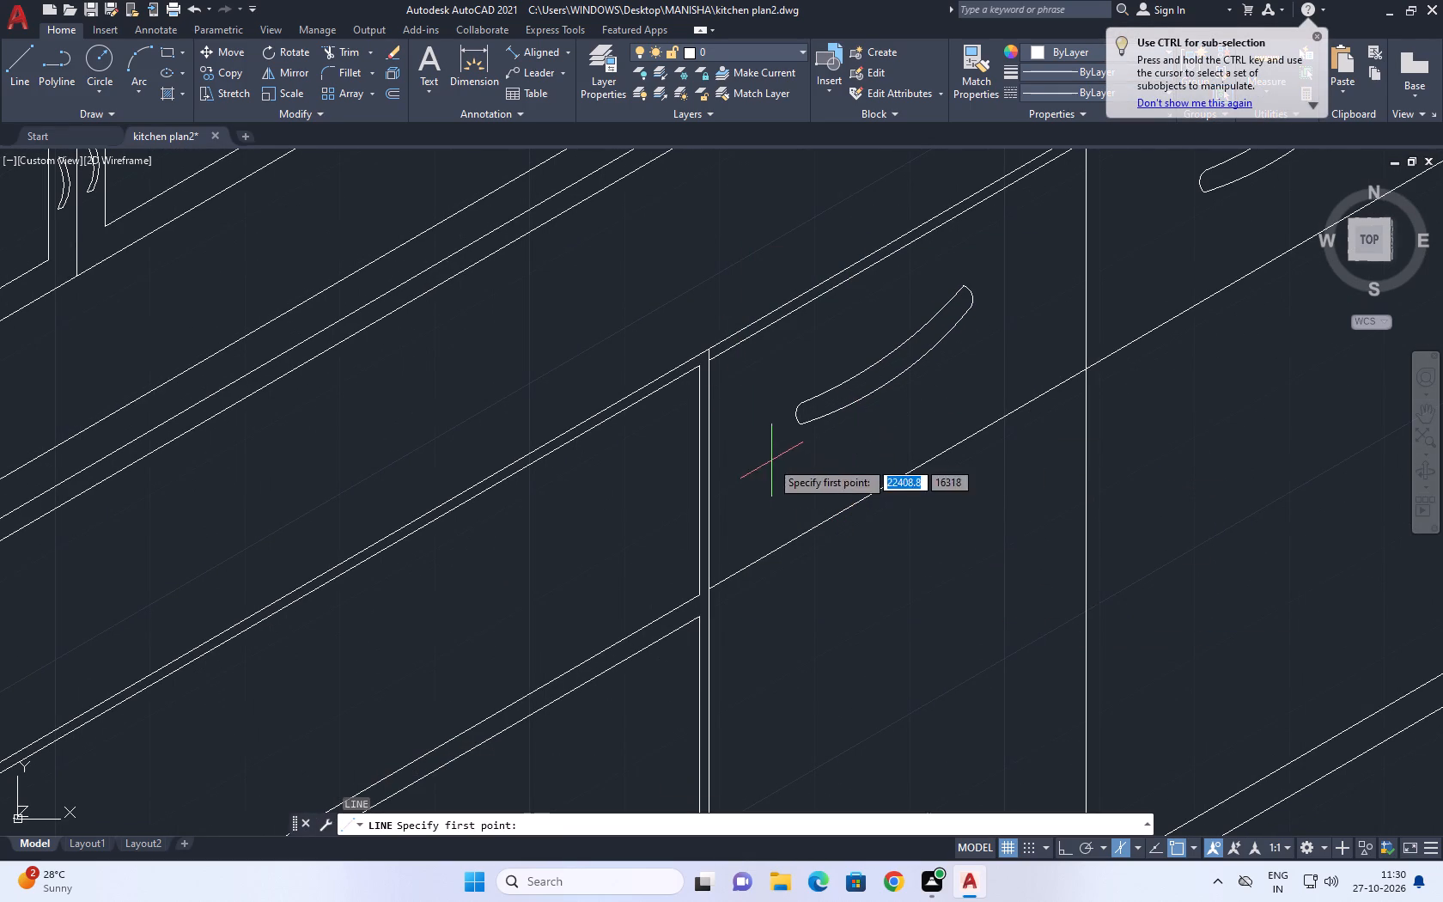
left_click(761, 521)
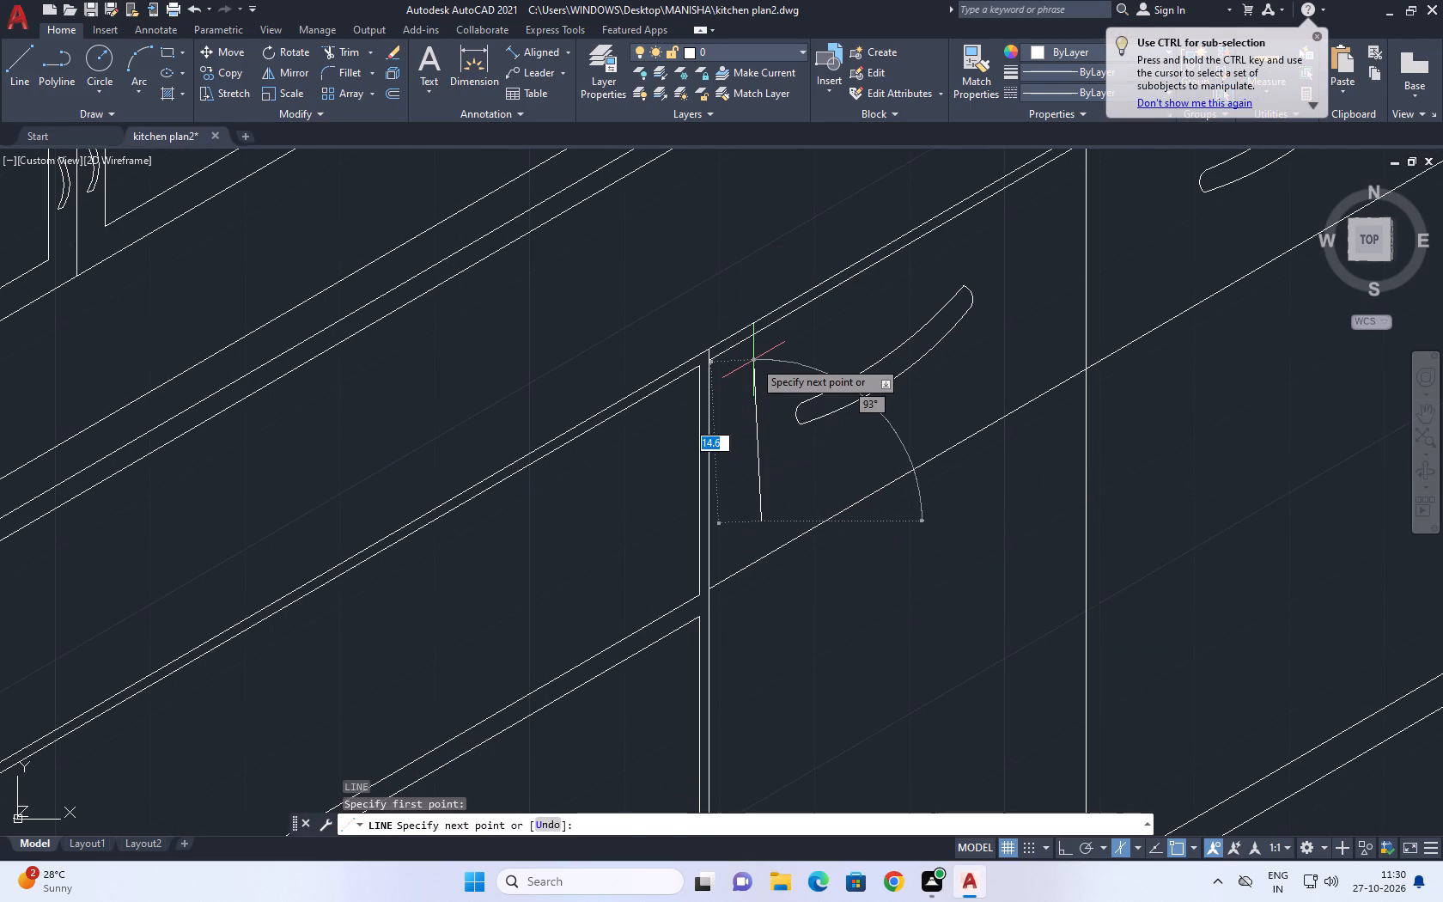
key("F5")
key("F8")
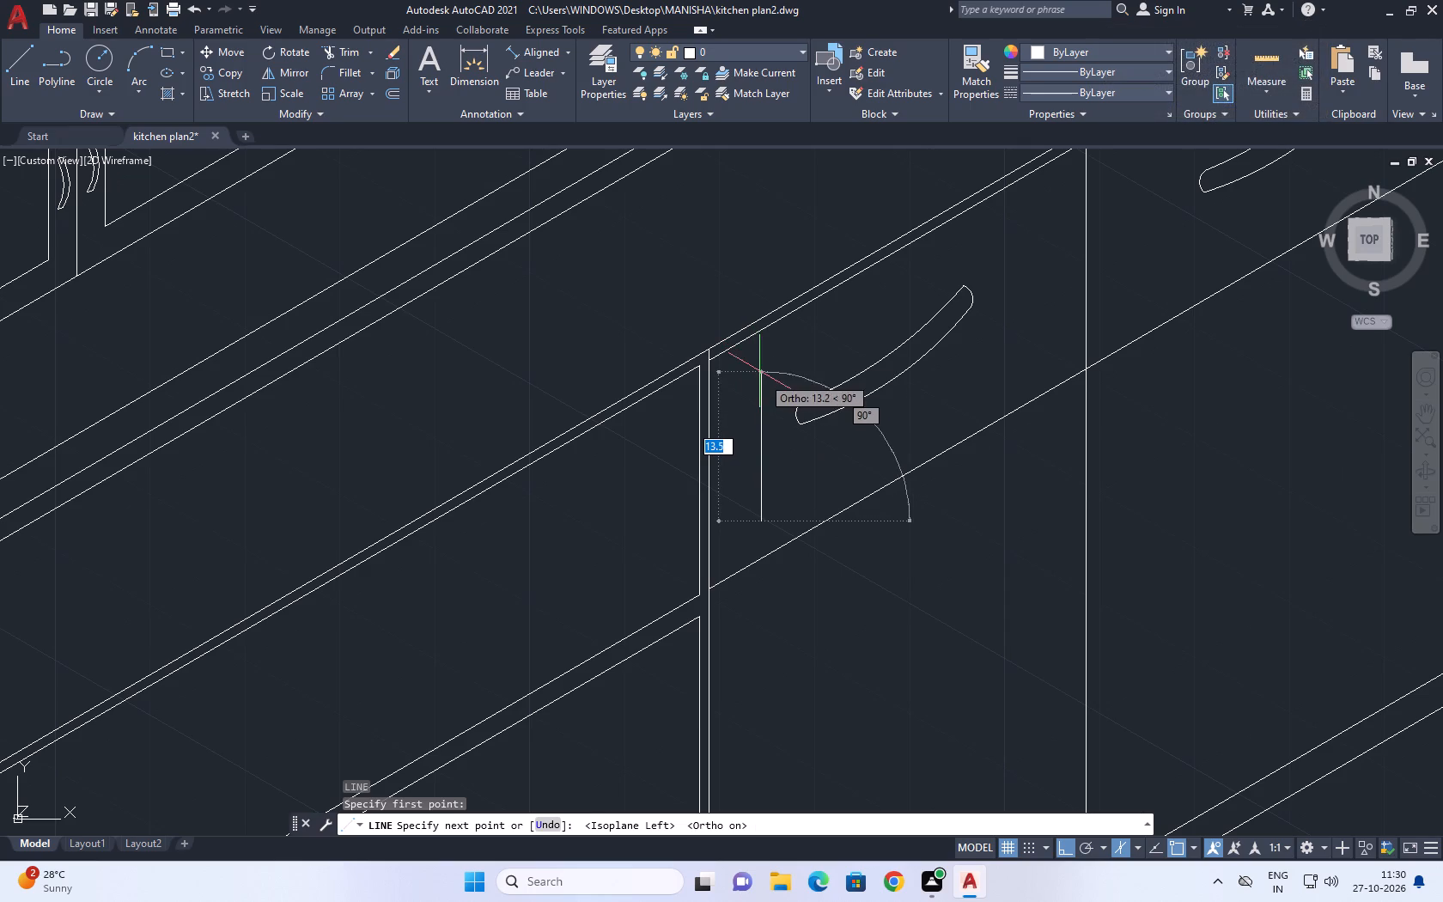
left_click(759, 369)
key("F5")
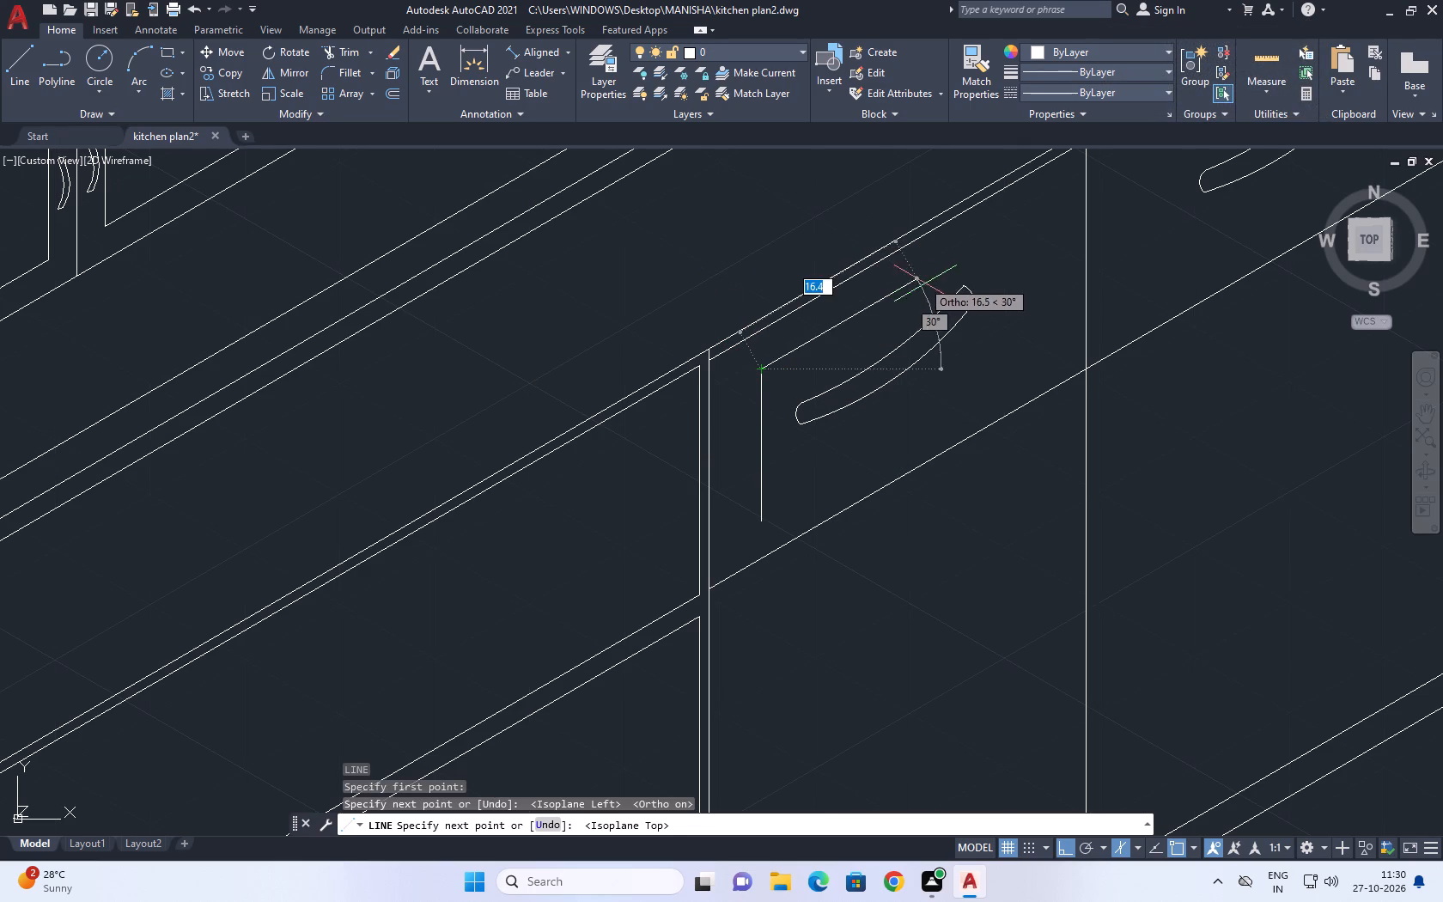
left_click(1016, 223)
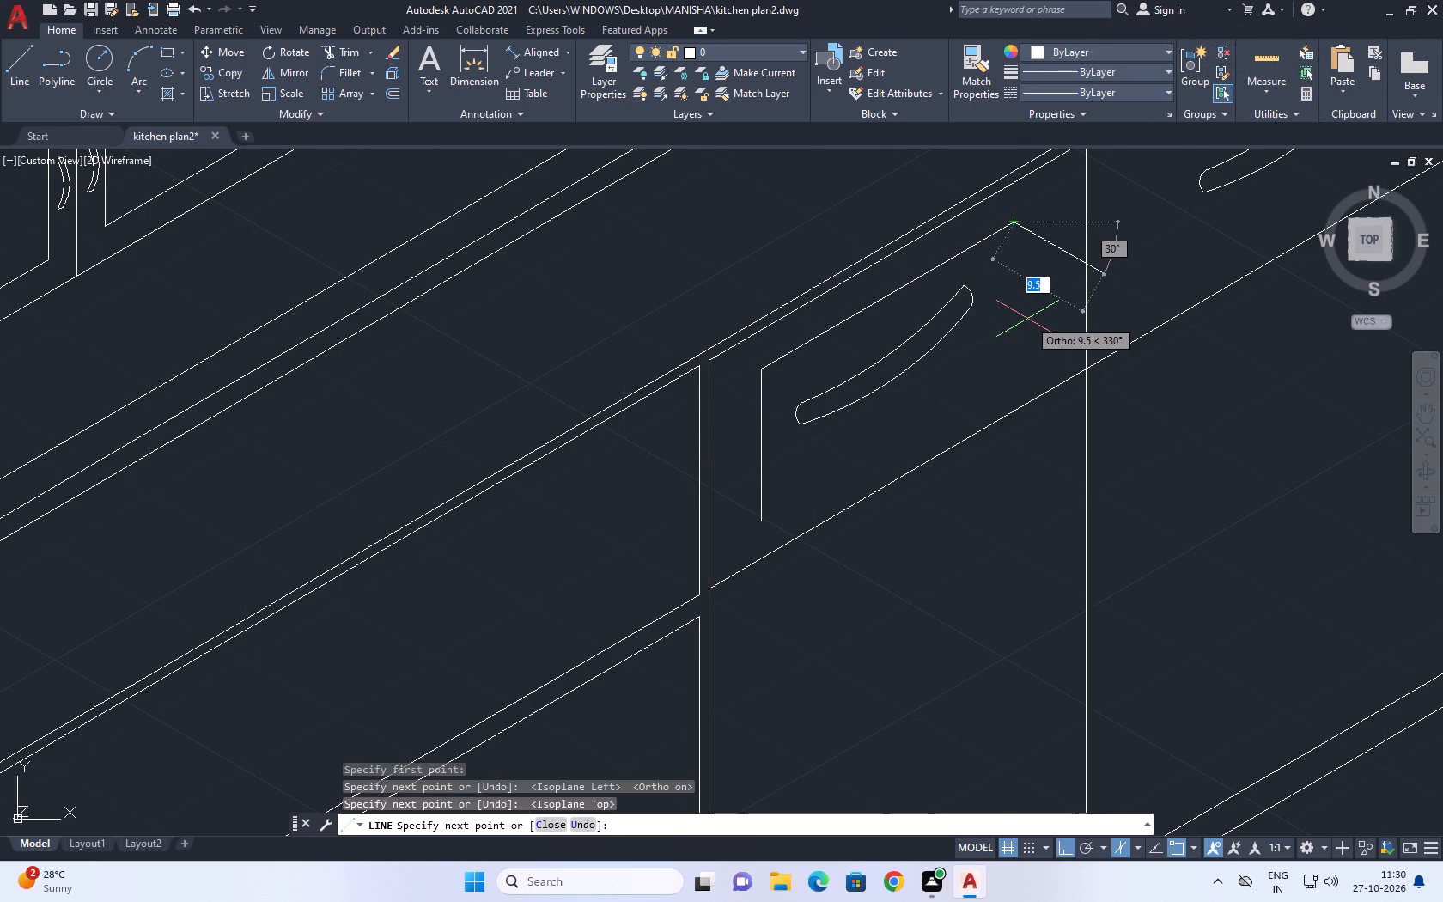
key("F5")
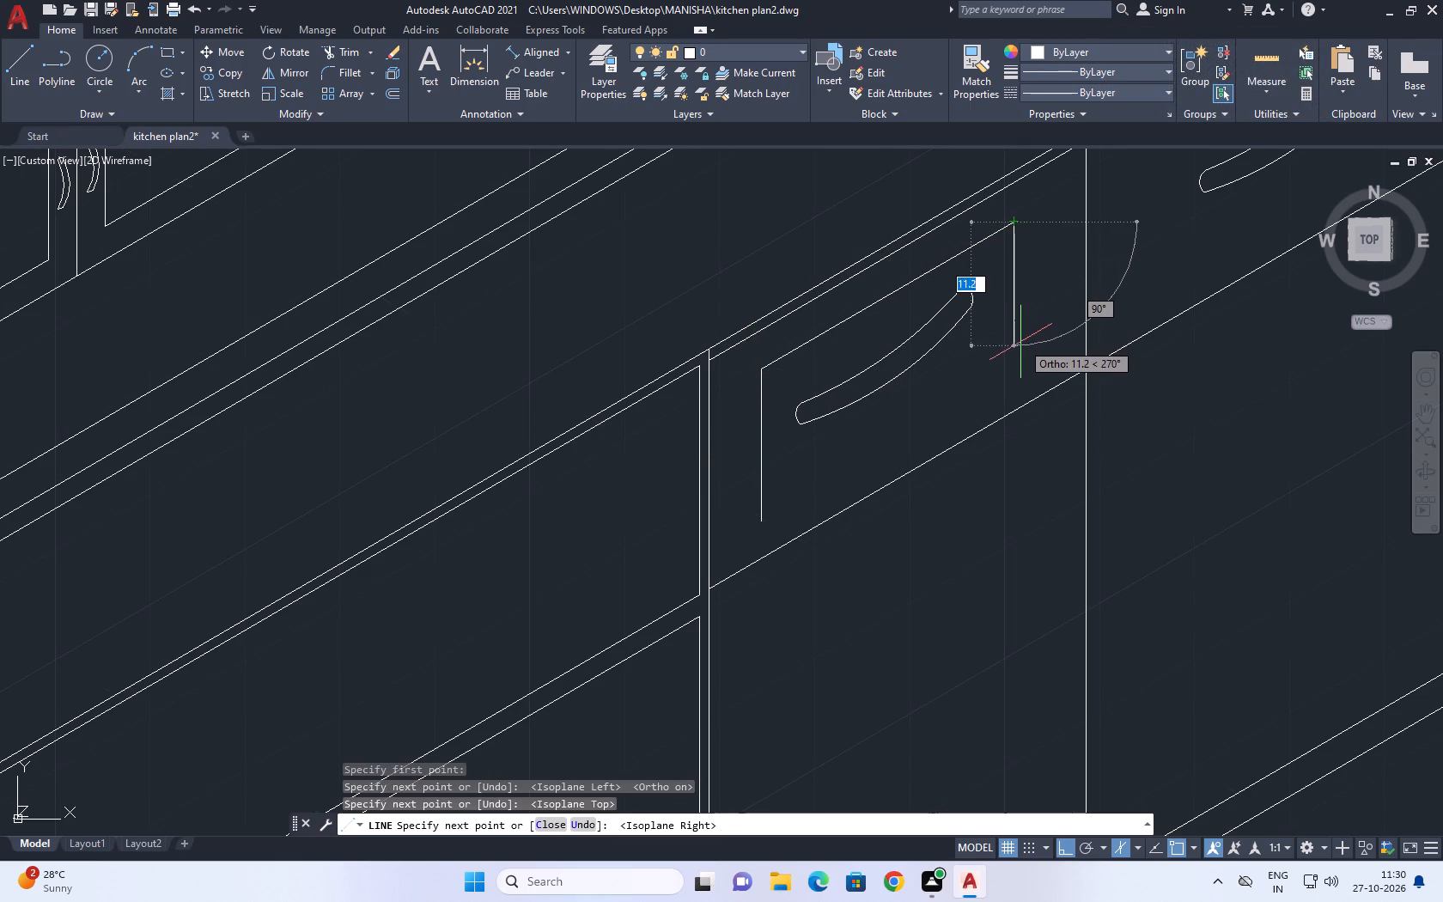
left_click(1016, 340)
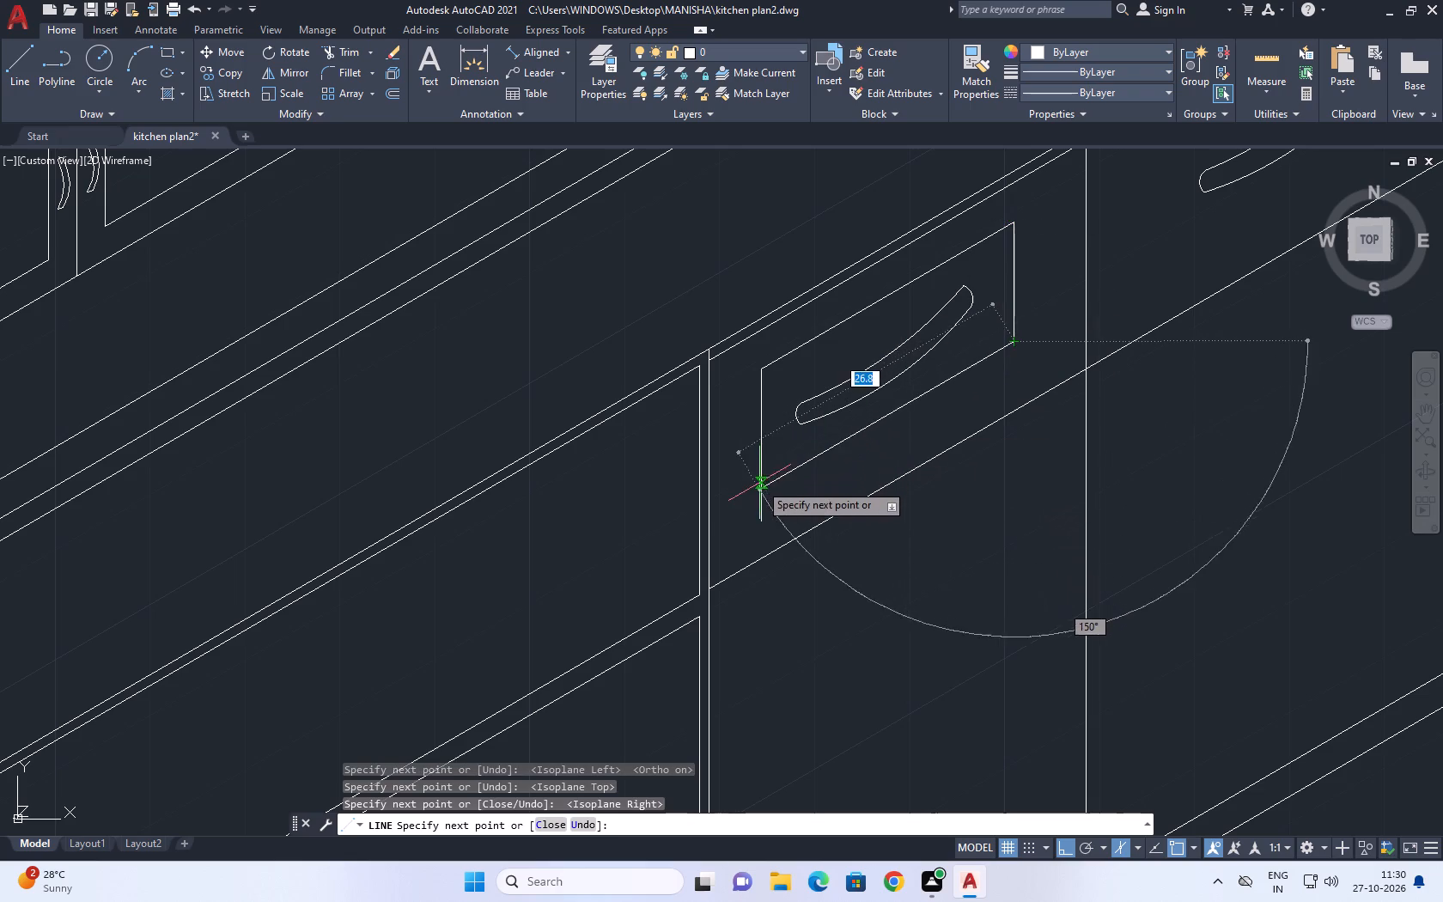
left_click(729, 513)
key("Escape")
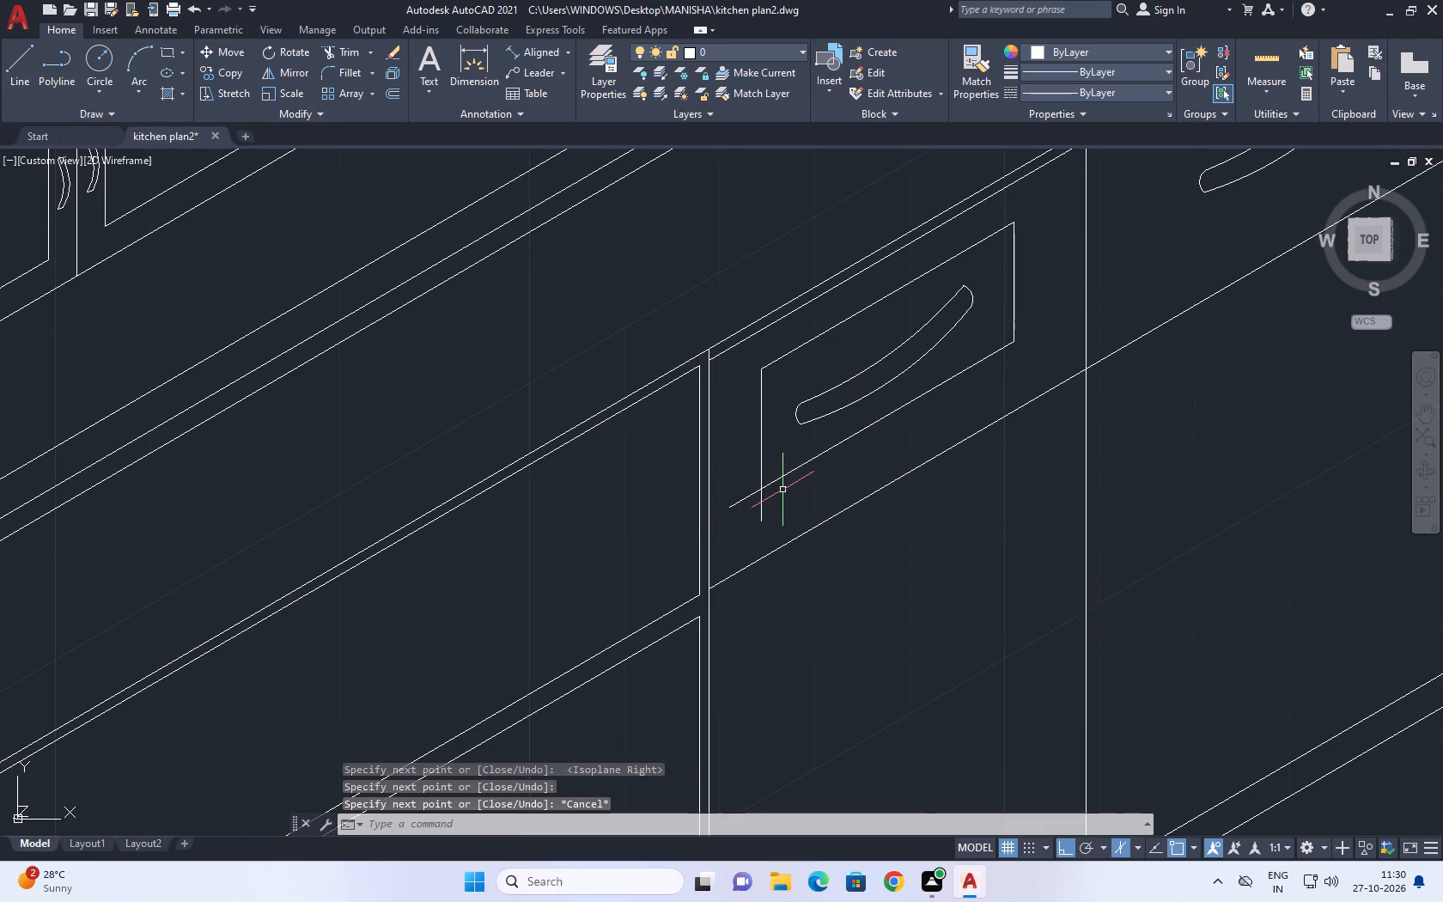
Trim both overshooting line ends at the lower corner of that first handle outline.
type("tr")
key("space")
left_click(760, 503)
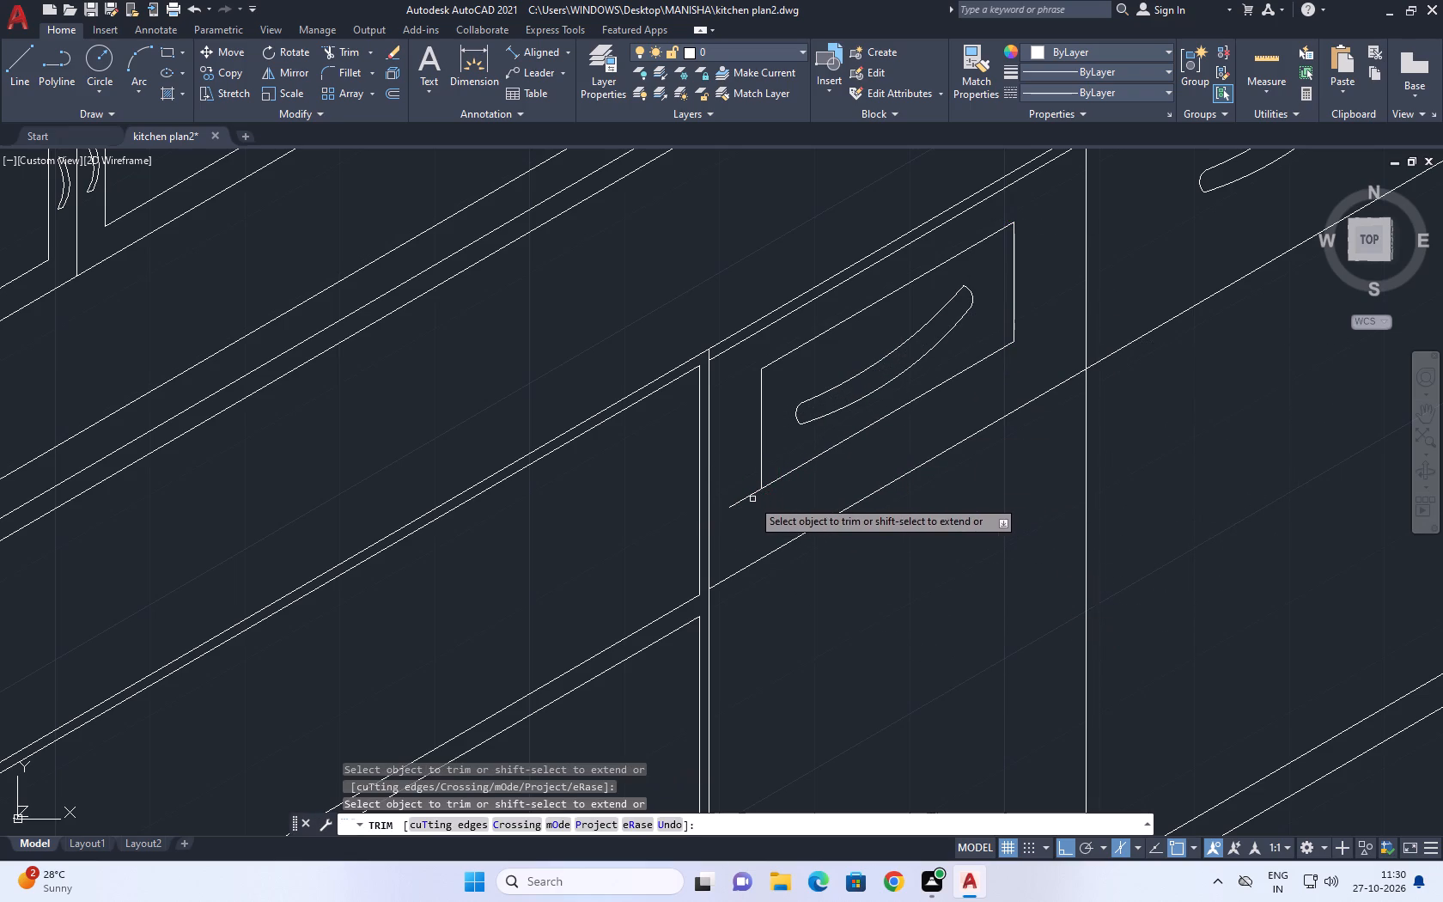
left_click(751, 497)
key("Escape")
Draw a closed four-line panel outline around the handle in the second top front, with its first side about 9.5 high.
scroll(827, 516, "down", 3)
middle_click_drag(917, 474, 787, 523)
scroll(780, 502, "up", 2)
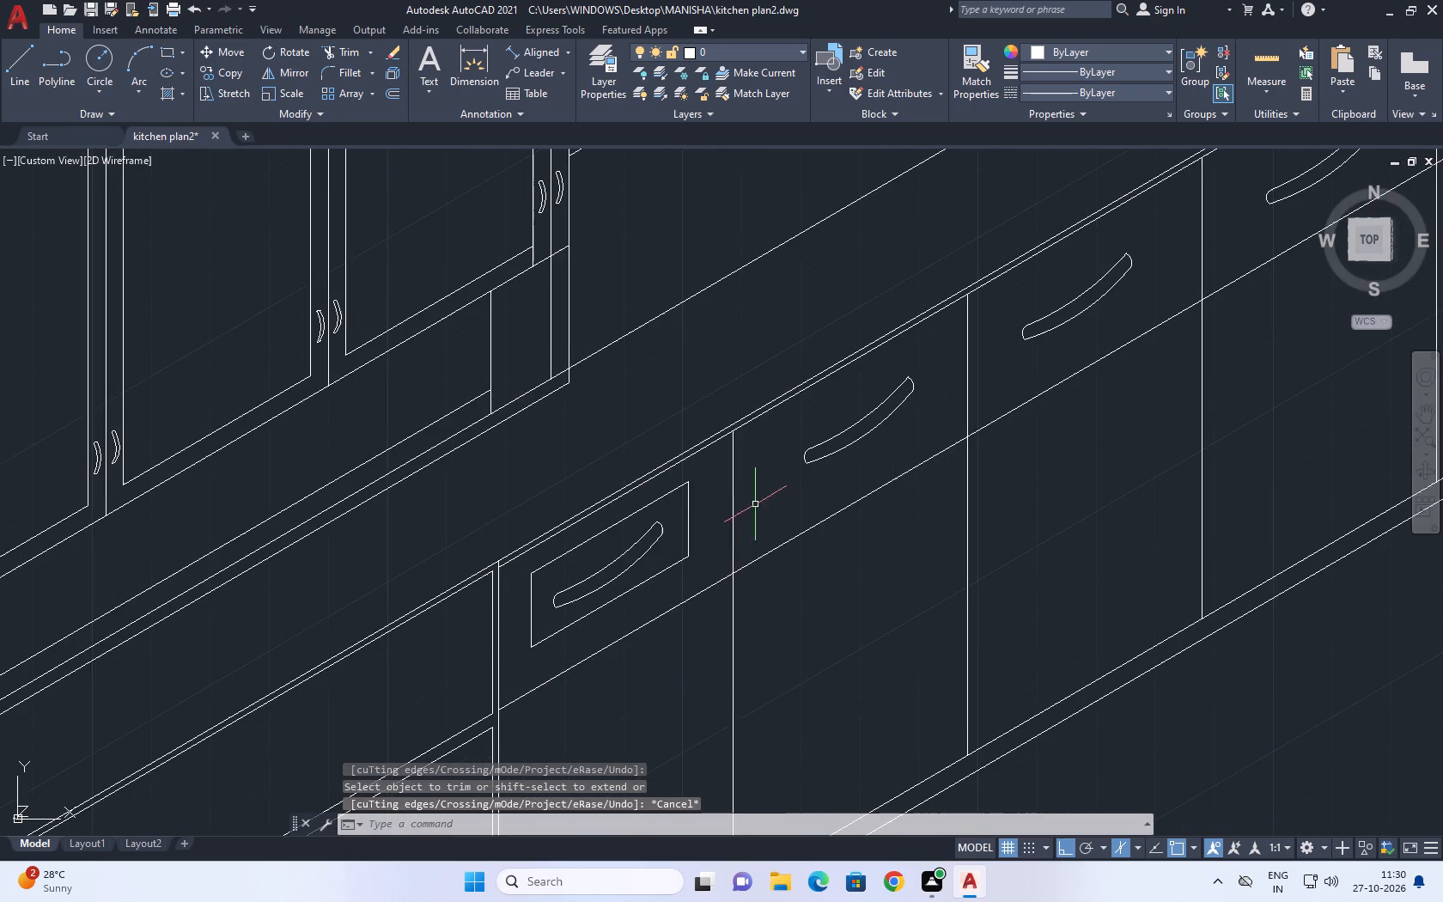
middle_click_drag(723, 528, 691, 551)
key("l")
key("space")
scroll(760, 517, "up", 1)
left_click(758, 512)
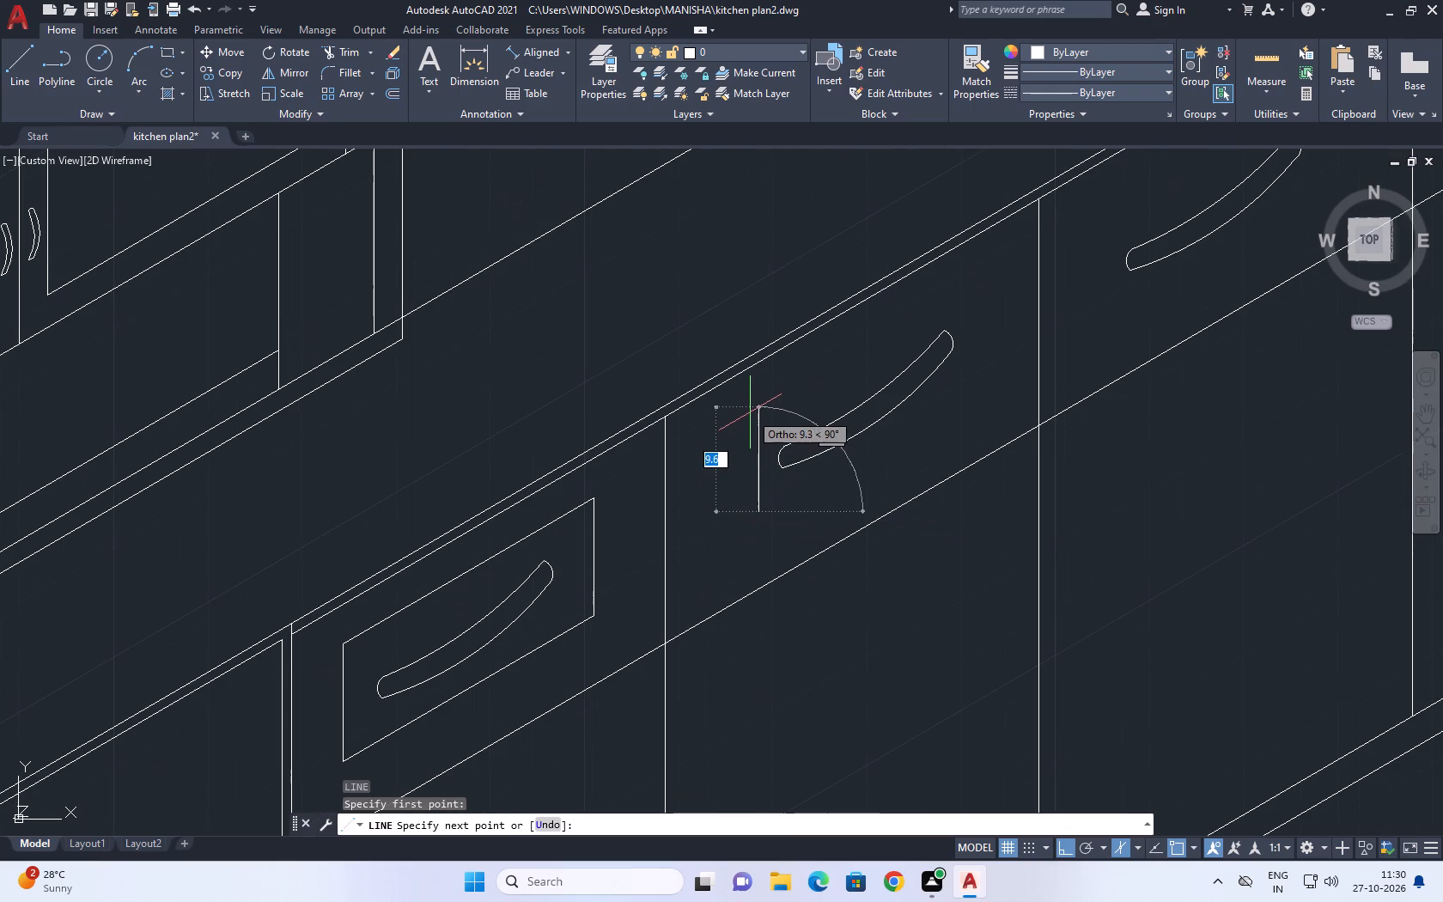
left_click(752, 411)
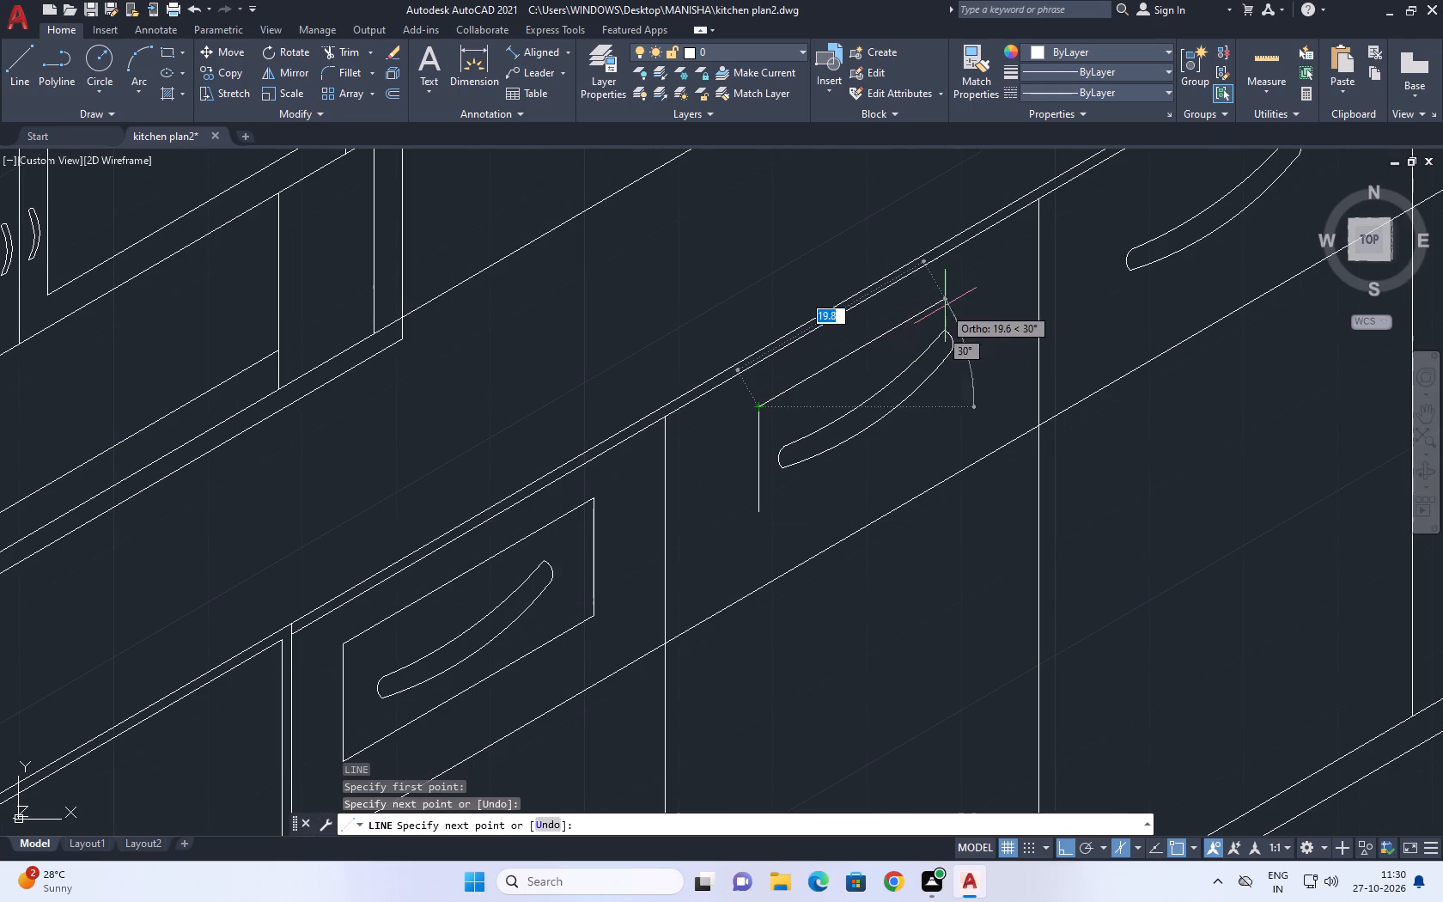
left_click(971, 292)
left_click(969, 380)
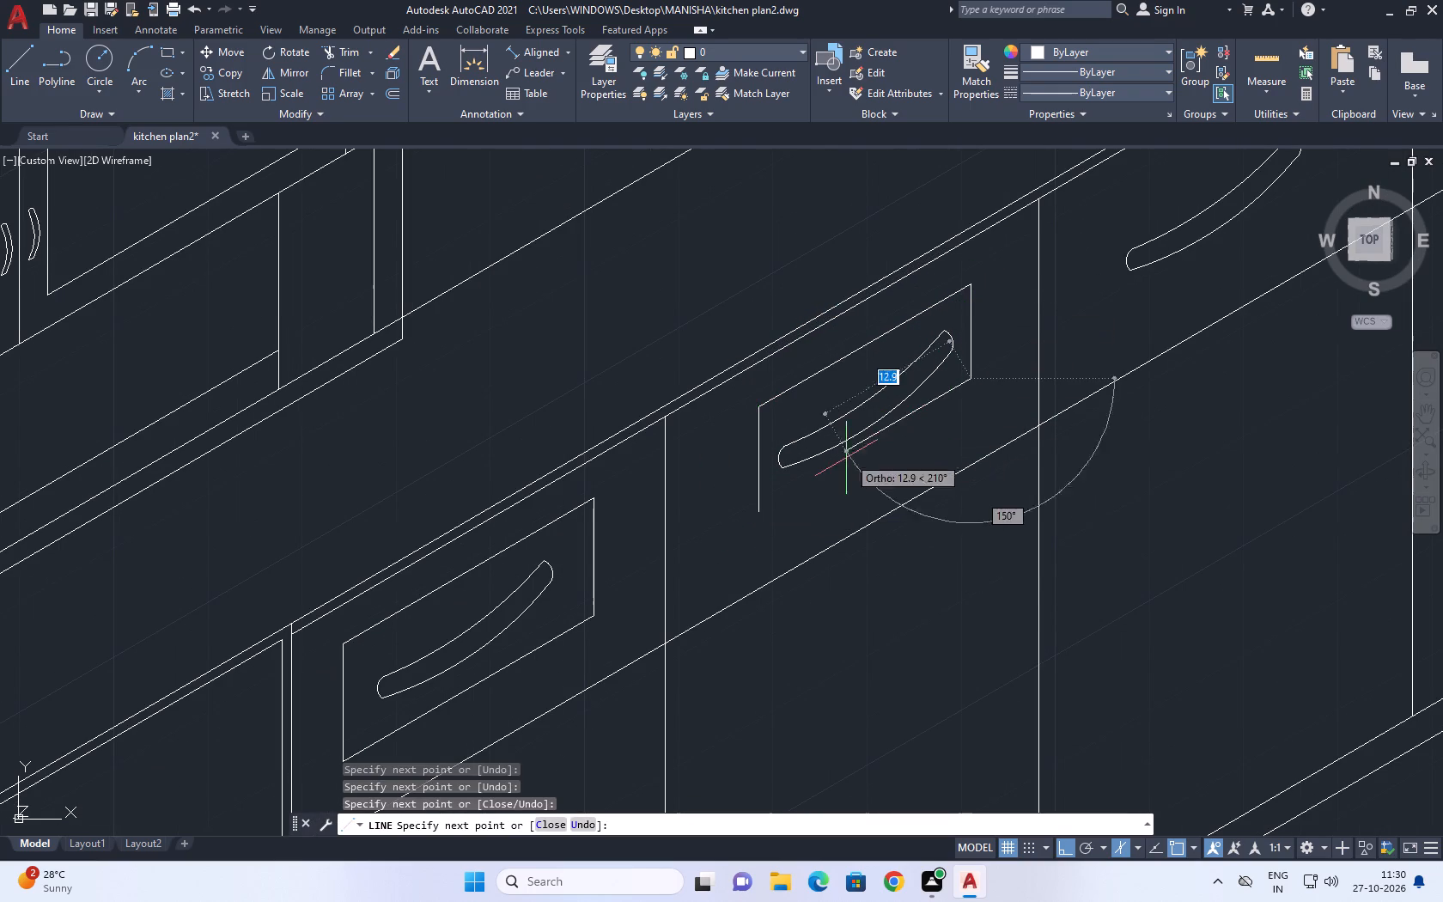
left_click(764, 512)
key("Escape")
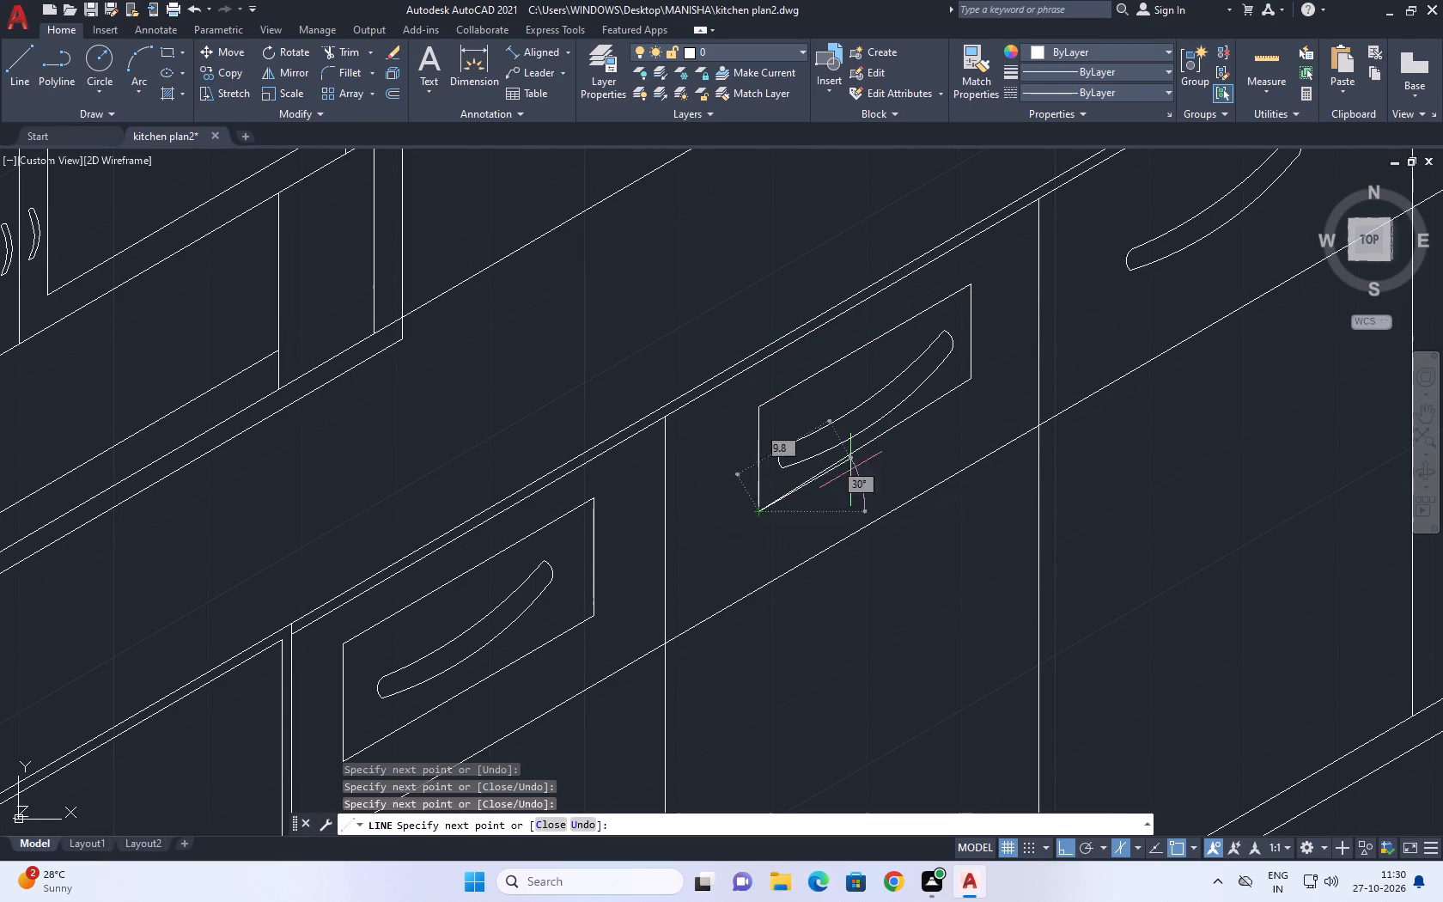
Draw a four-line isometric panel outline around the handle in the third top front, letting the lower edge cross the first side.
middle_click_drag(1001, 387, 772, 493)
scroll(843, 431, "down", 2)
middle_click_drag(933, 388, 842, 456)
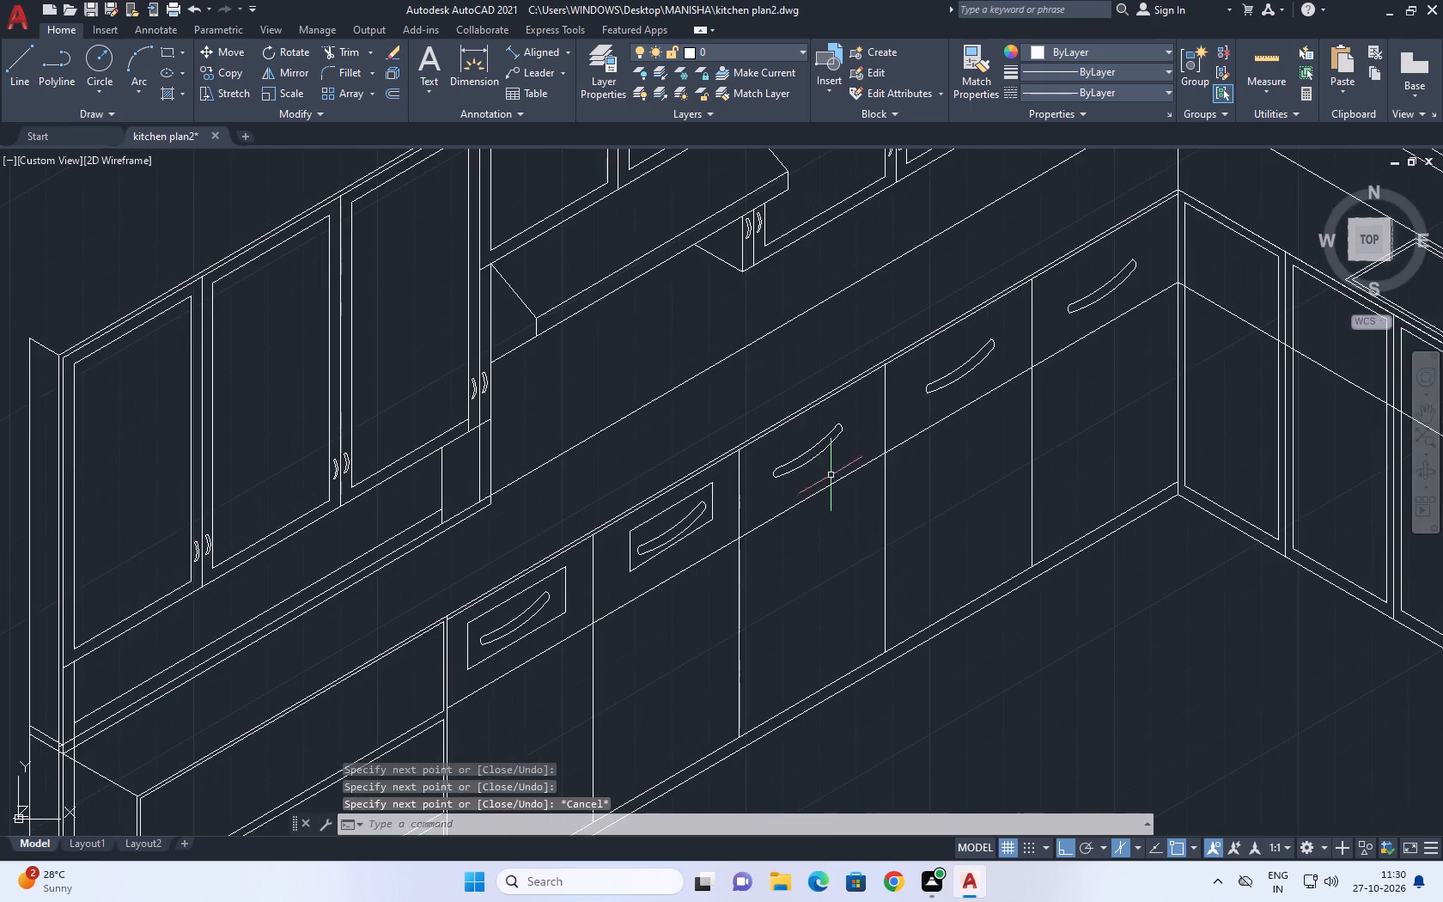
key("space")
scroll(769, 482, "up", 3)
left_click(761, 547)
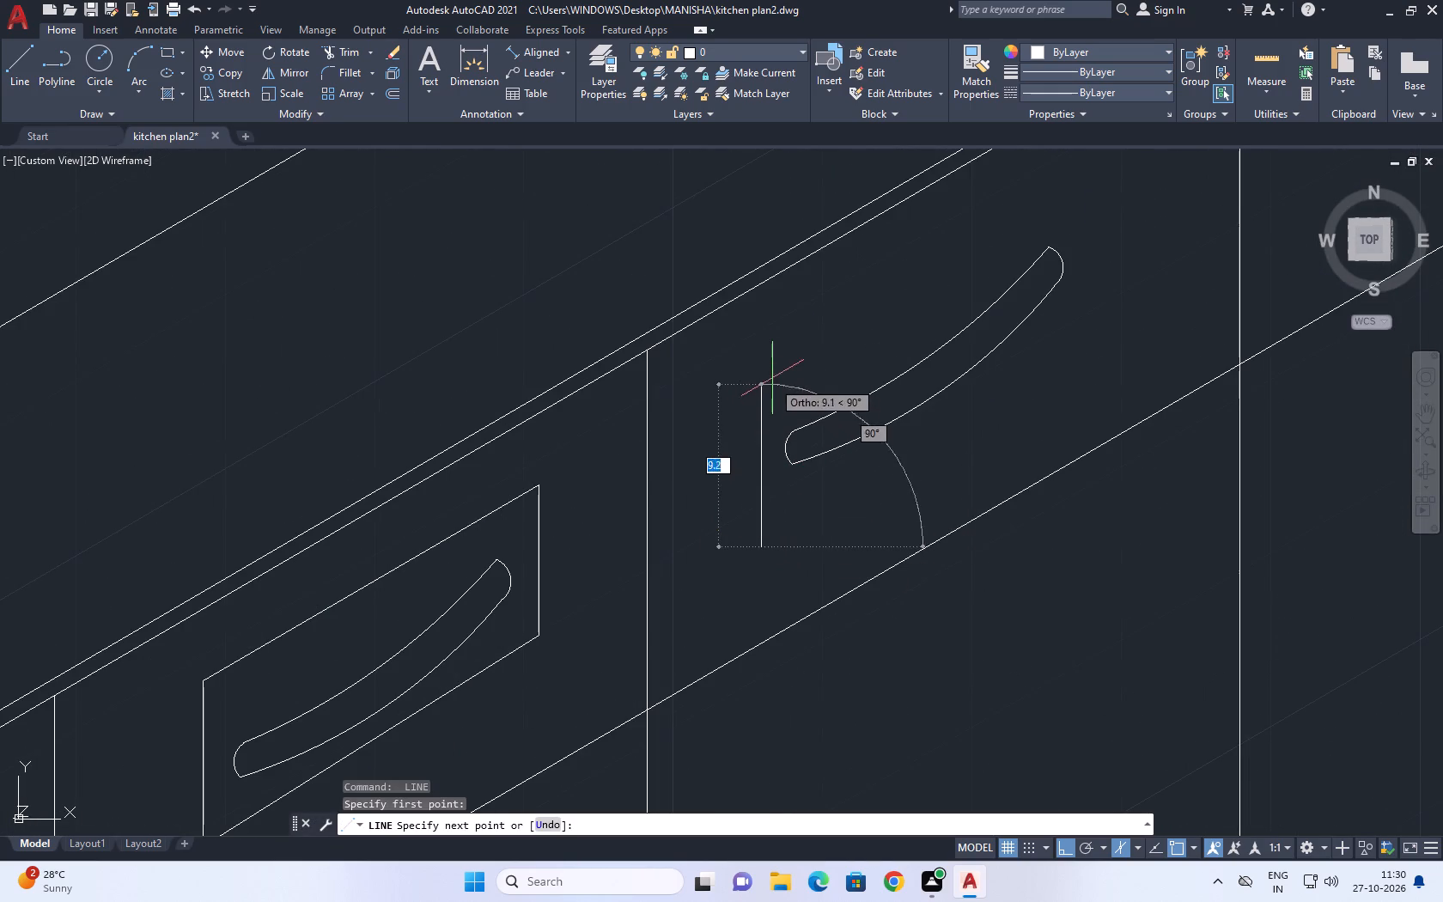
left_click(772, 364)
middle_click_drag(1097, 175, 953, 297)
left_click(994, 261)
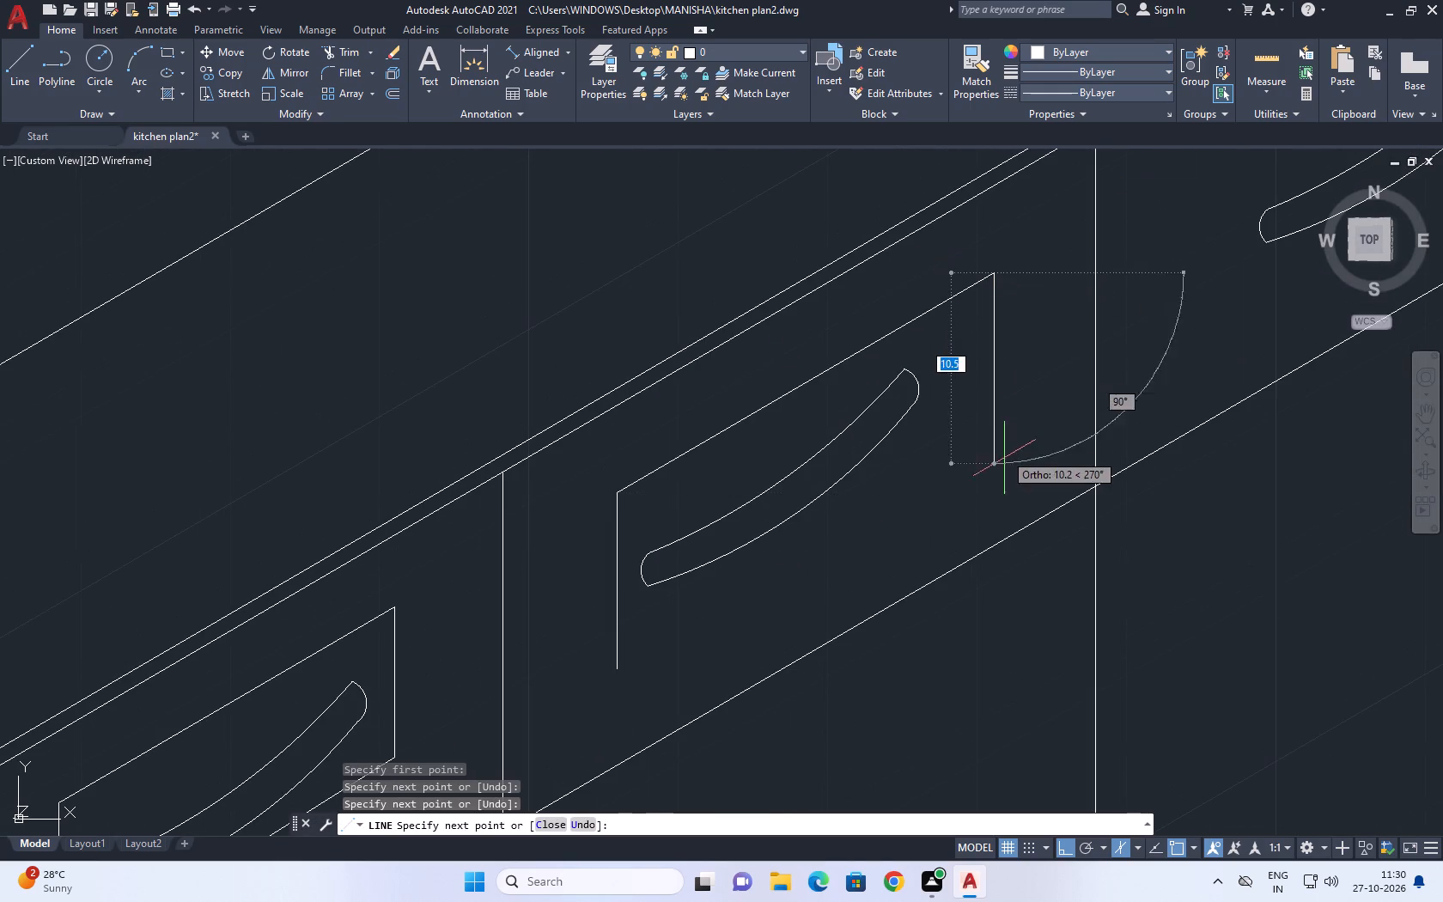
left_click(995, 431)
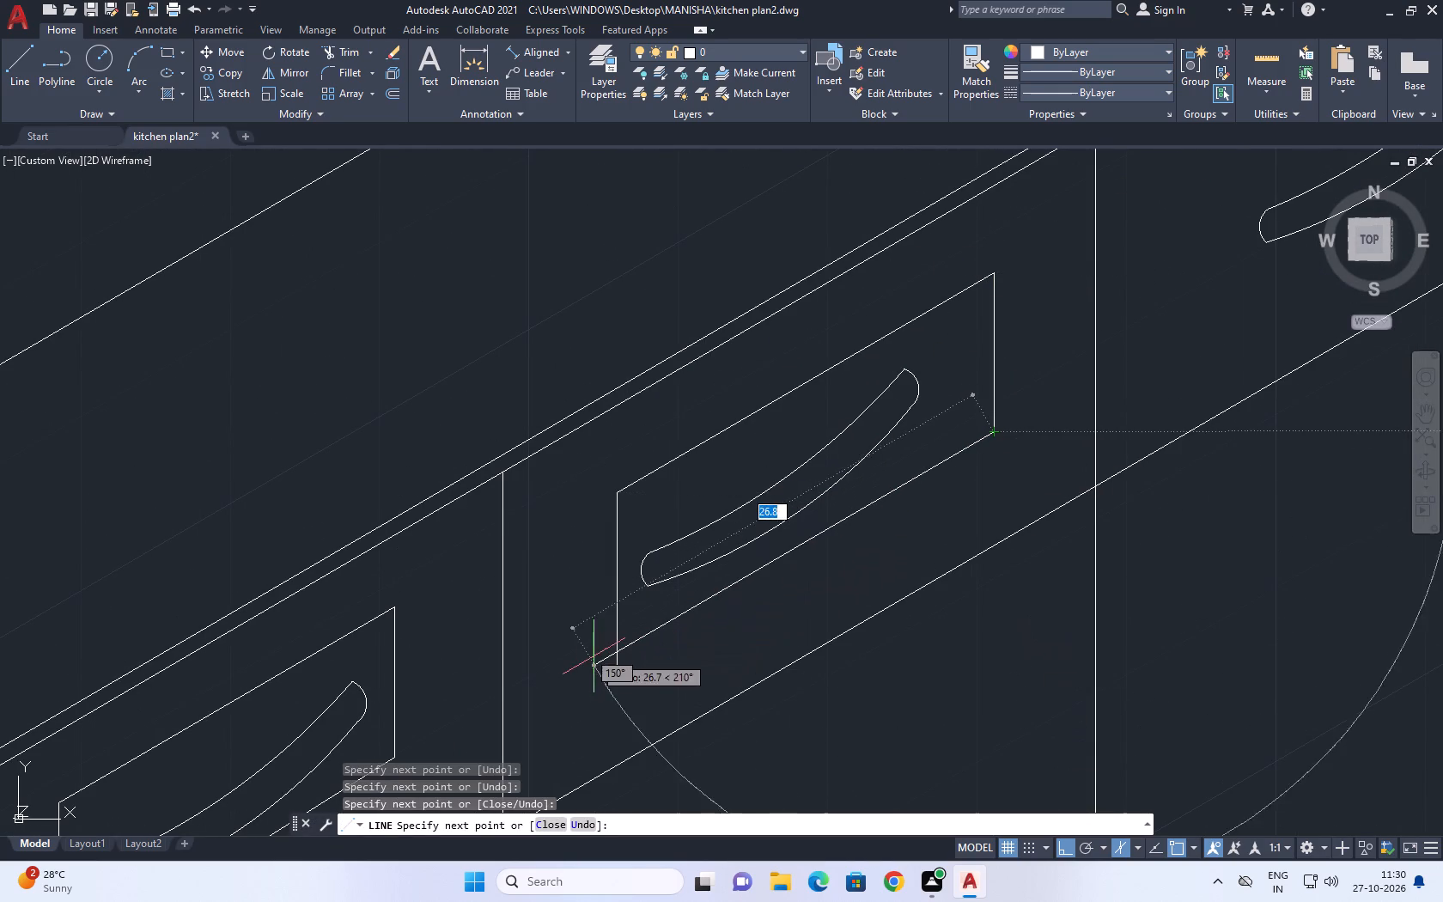
left_click(581, 665)
key("Escape")
Trim the overshooting line ends at the lower corner of the third front's panel outline.
key("t")
key("r")
key("space")
scroll(596, 675, "up", 2)
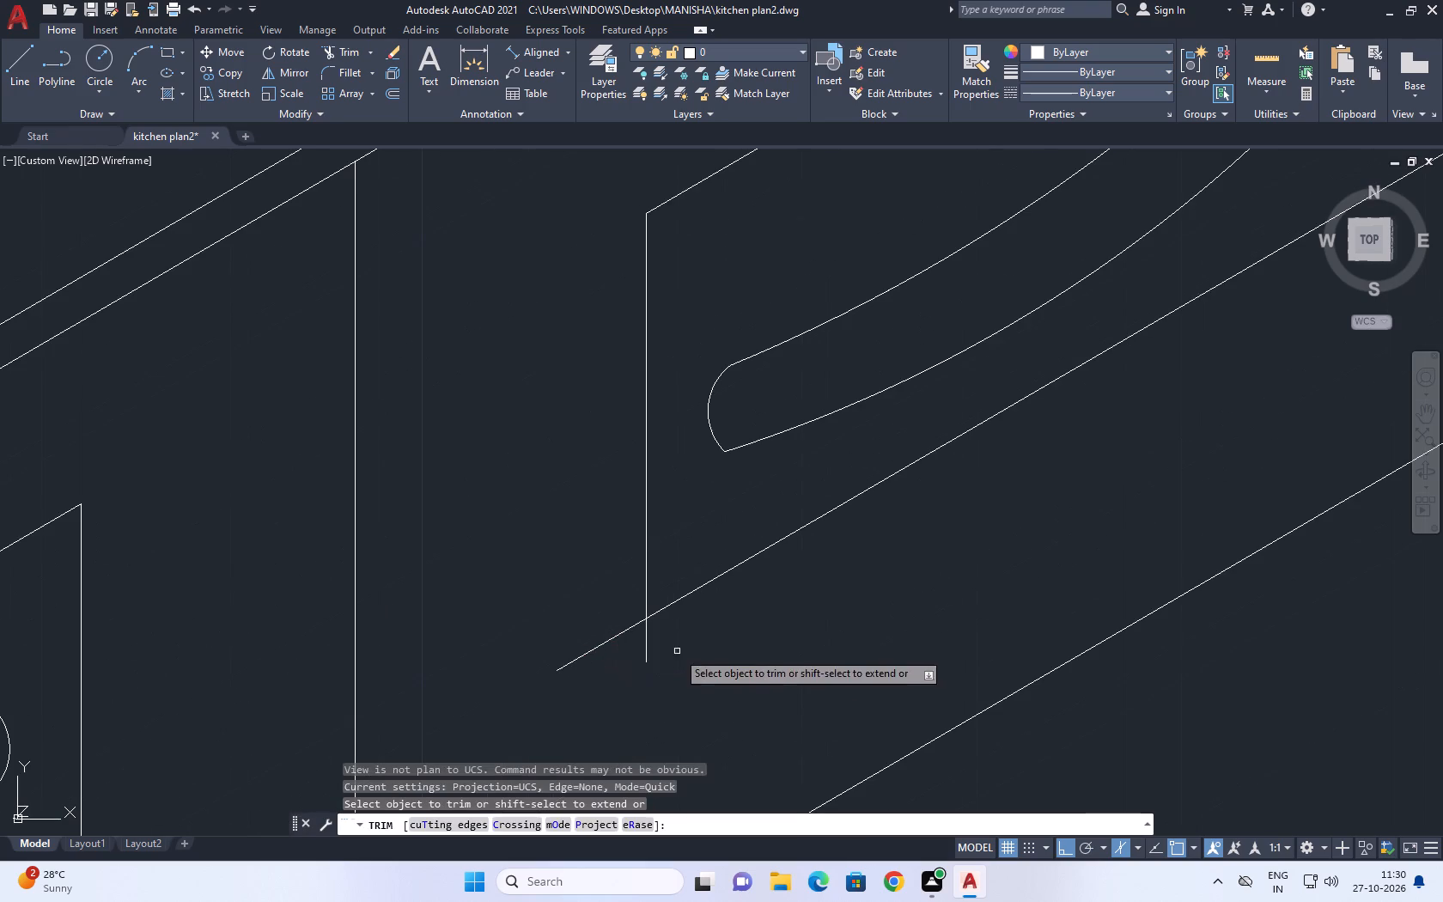
left_click_drag(697, 648, 686, 643)
left_click(601, 628)
scroll(764, 564, "down", 7)
key("Escape")
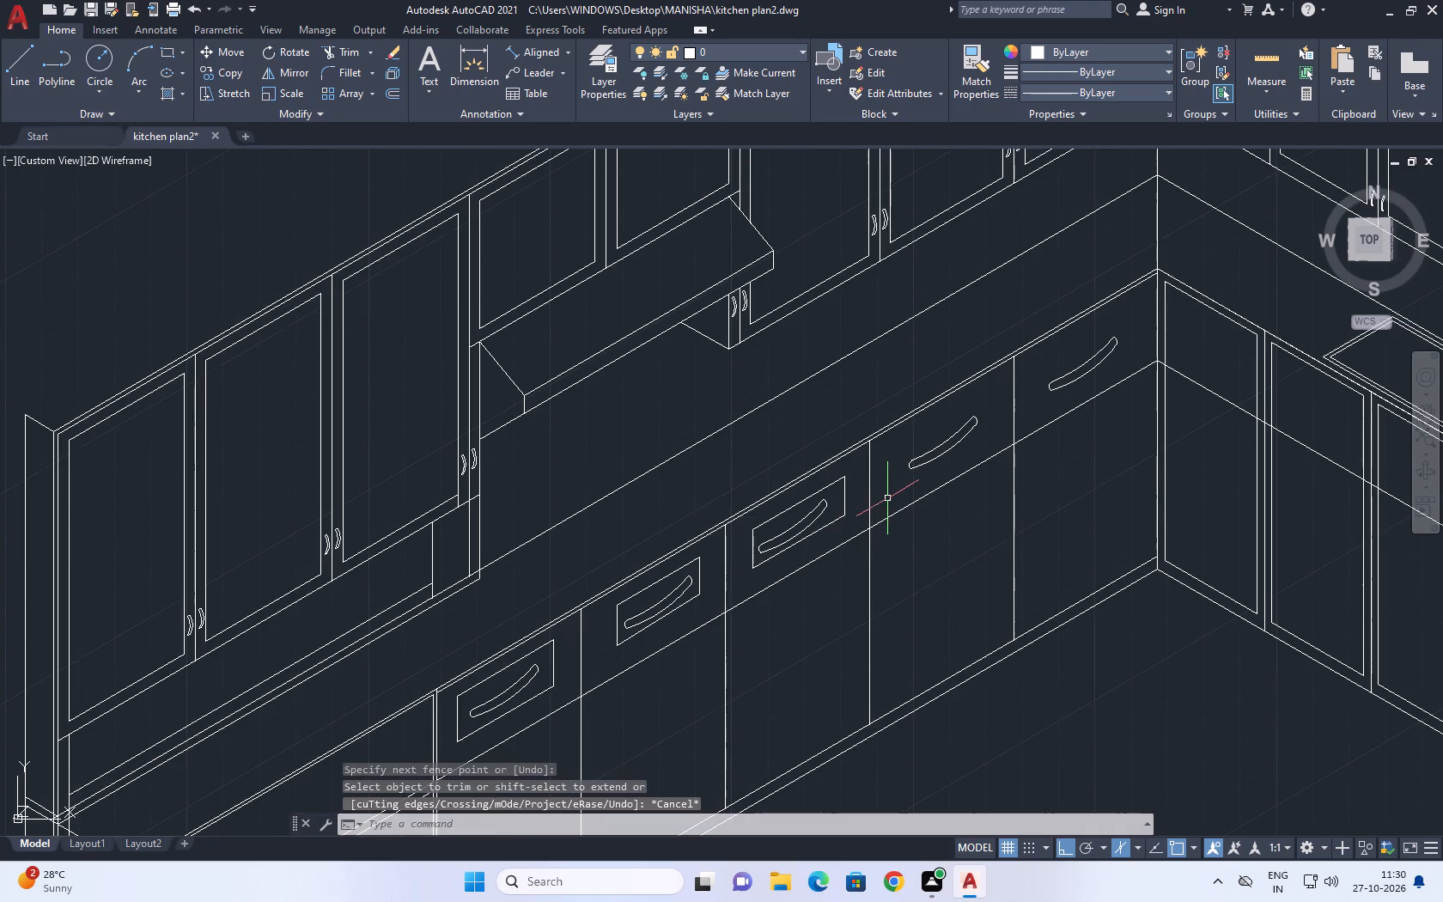
Draw a four-line isometric panel outline around the handle in the fourth top front, running the lower edge past the first side.
middle_click_drag(862, 518, 533, 698)
type("l")
key("space")
scroll(578, 651, "up", 3)
left_click_drag(545, 716, 545, 698)
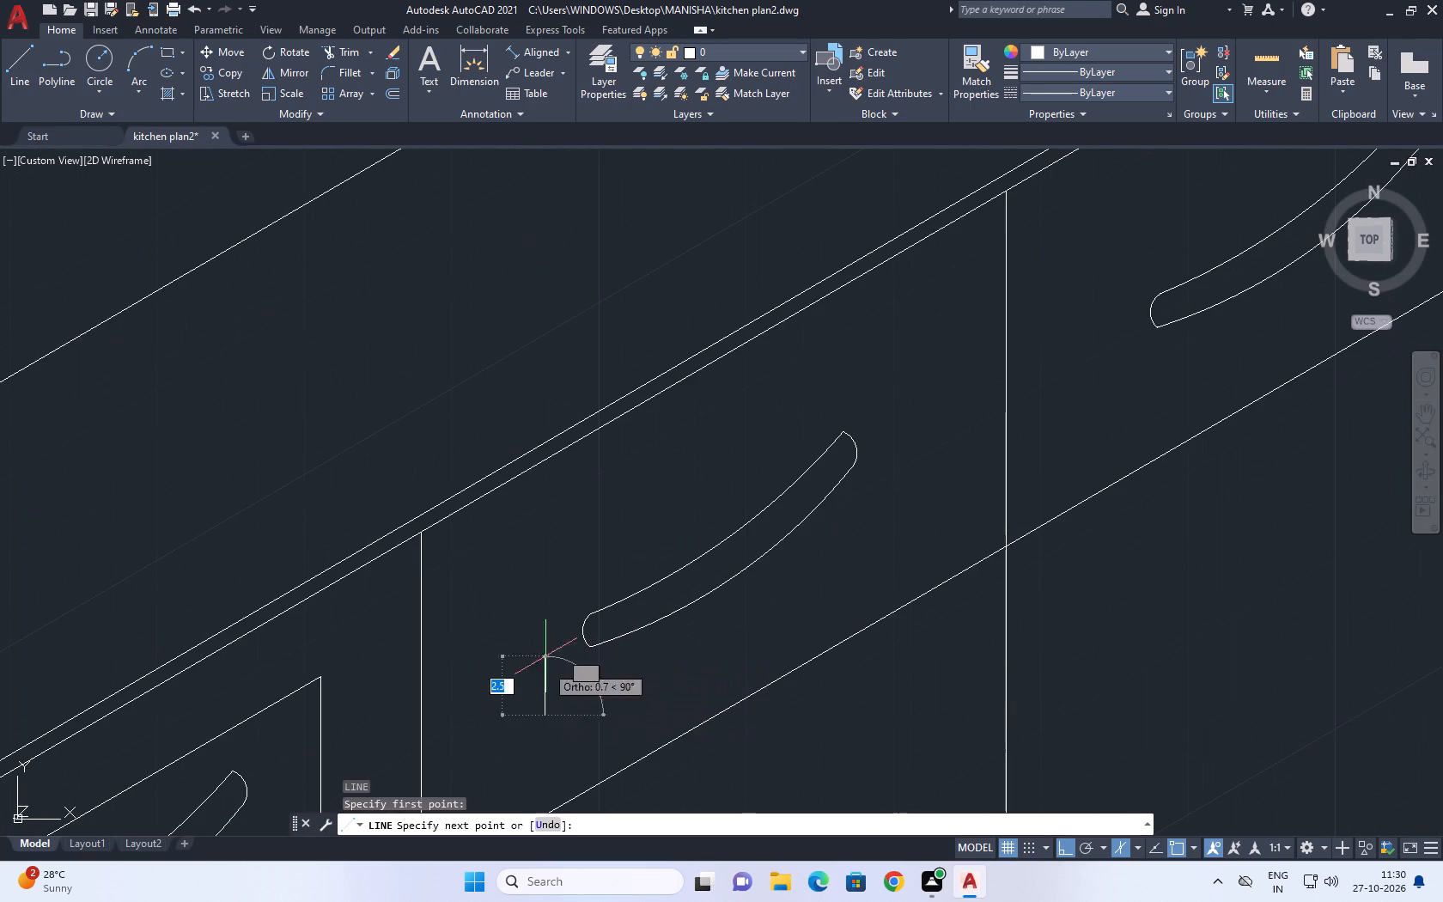
left_click(547, 575)
left_click(894, 357)
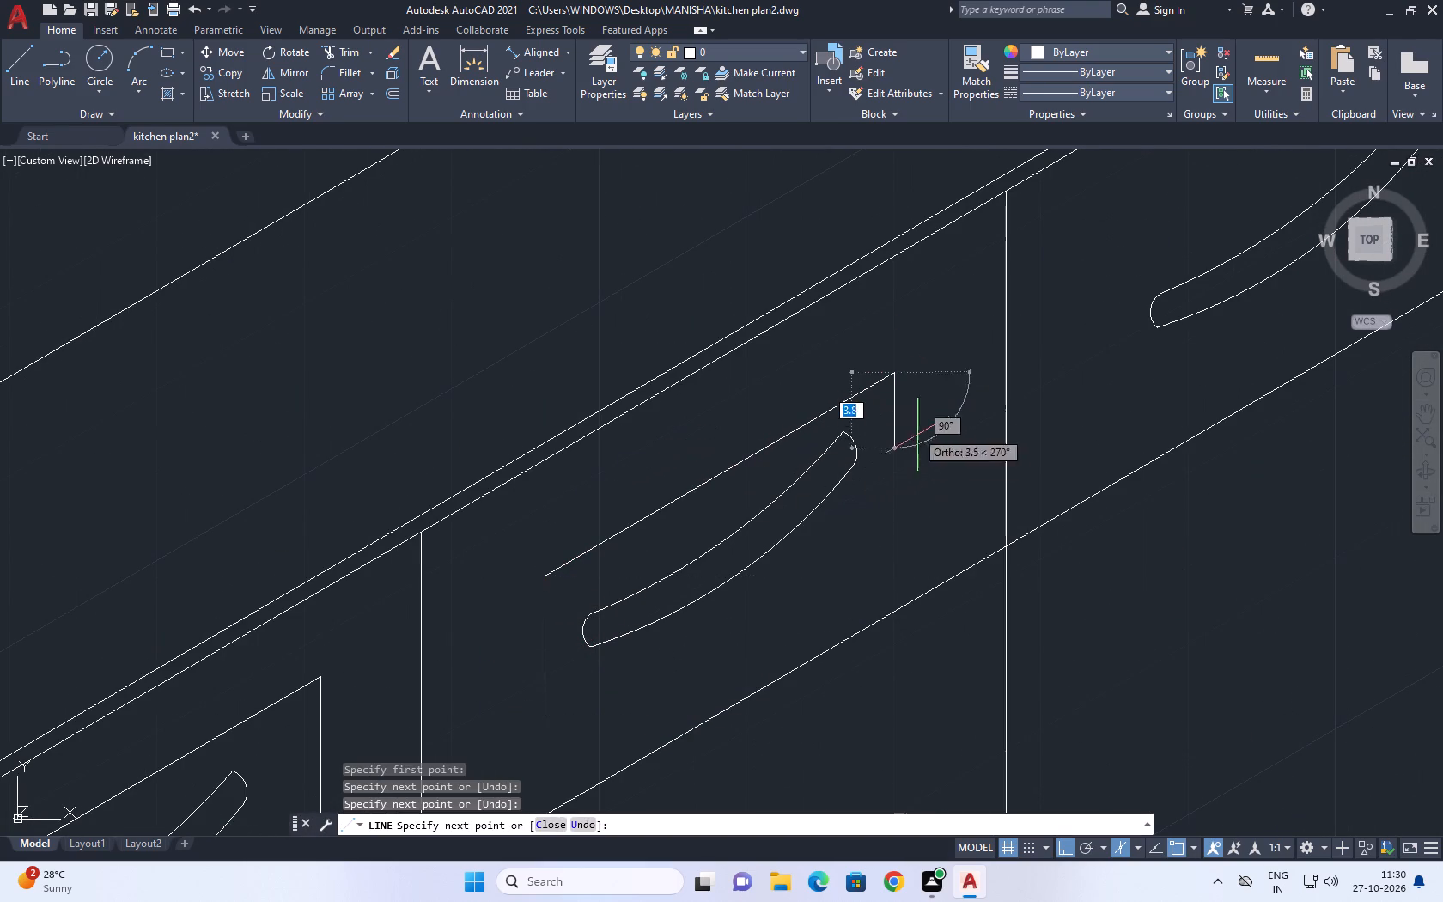
left_click(920, 484)
middle_click_drag(786, 618, 803, 445)
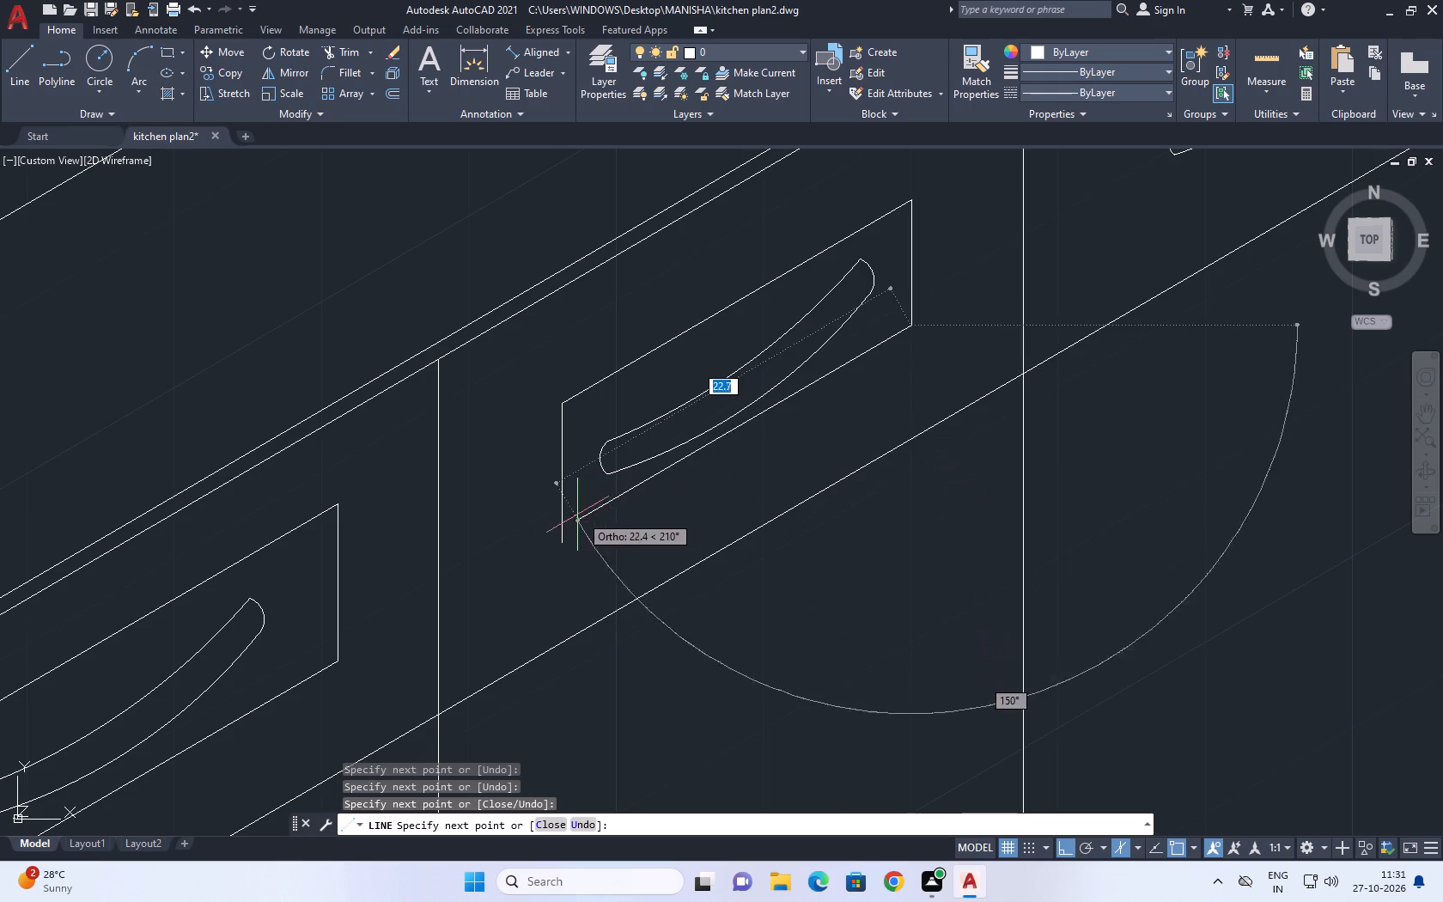
left_click(534, 552)
key("Escape")
Trim the overshooting line ends at the lower corner of the fourth front's panel outline.
type("tr")
key("space")
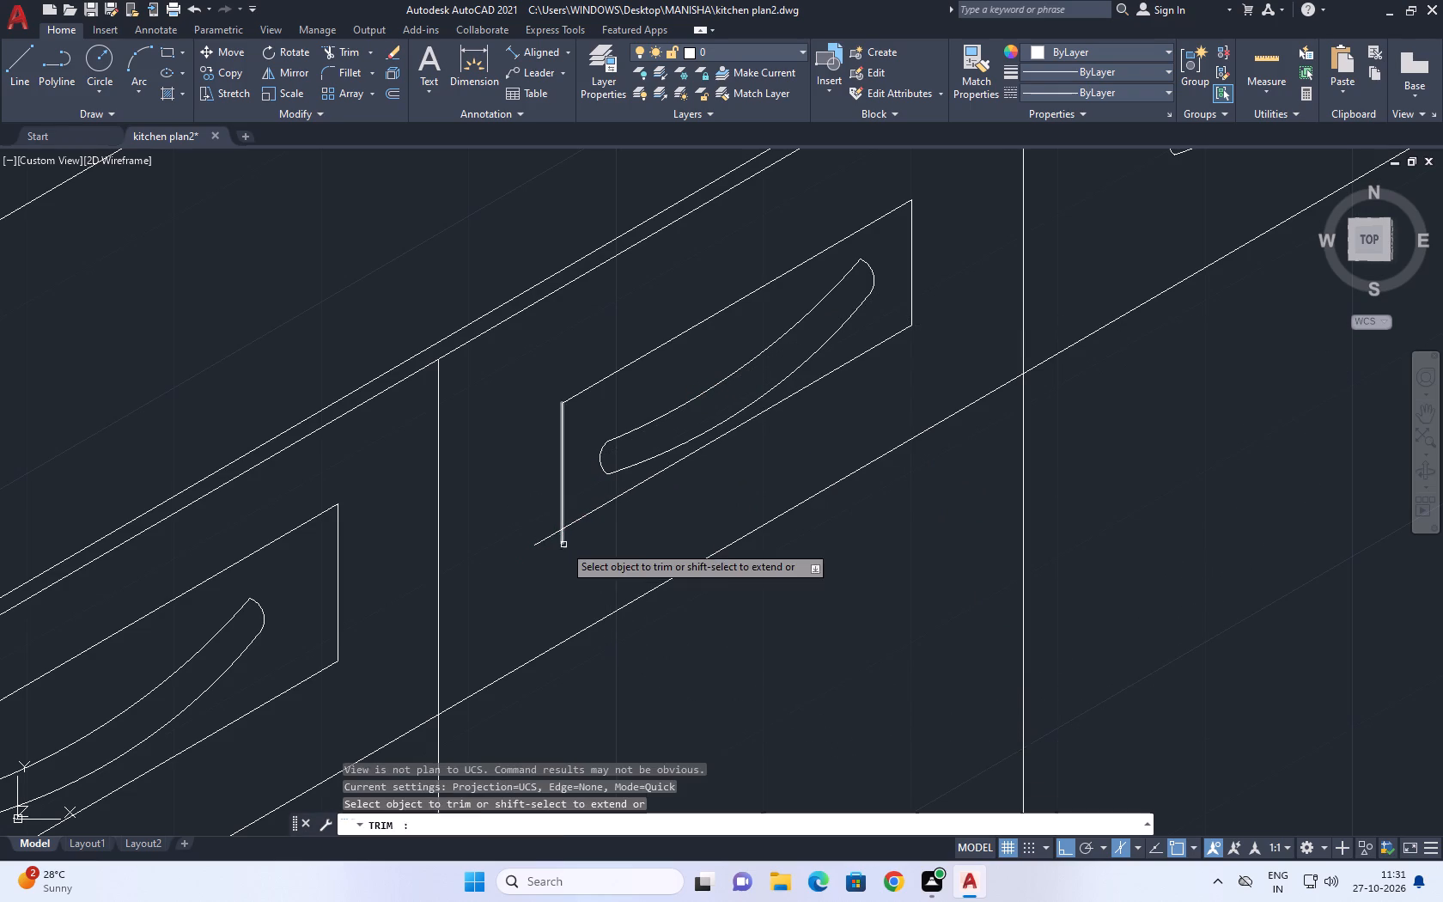
scroll(563, 545, "up", 3)
left_click_drag(577, 520, 551, 526)
left_click(465, 500)
left_click(614, 523)
scroll(598, 539, "down", 6)
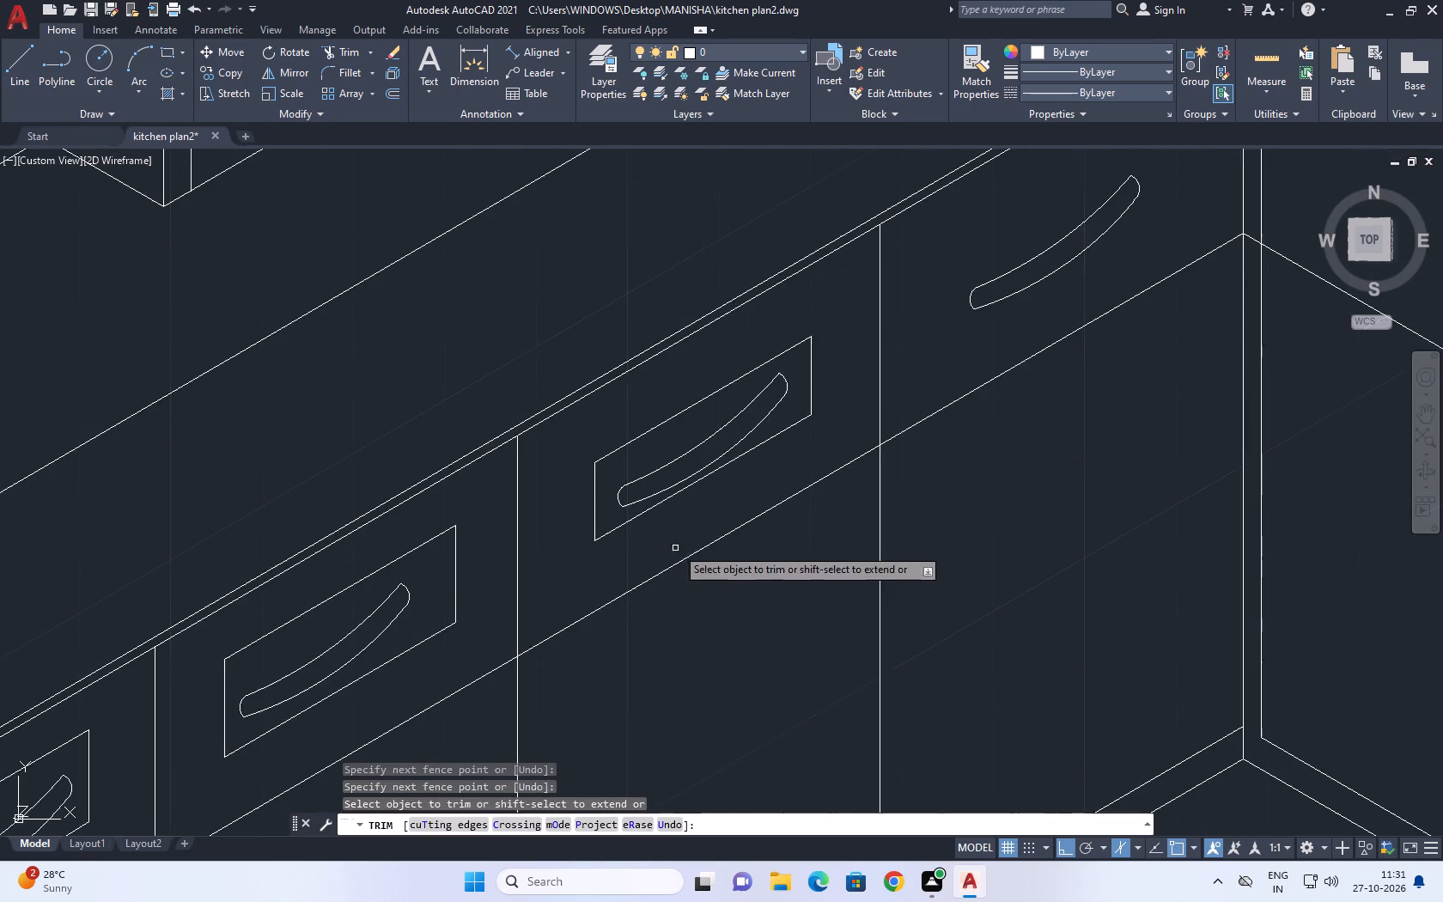
key("Escape")
Draw a four-line isometric panel outline around the handle in the fifth top front, next to the room corner.
scroll(828, 337, "down", 1)
middle_click_drag(828, 337, 646, 493)
type("l")
key("space")
scroll(807, 467, "up", 2)
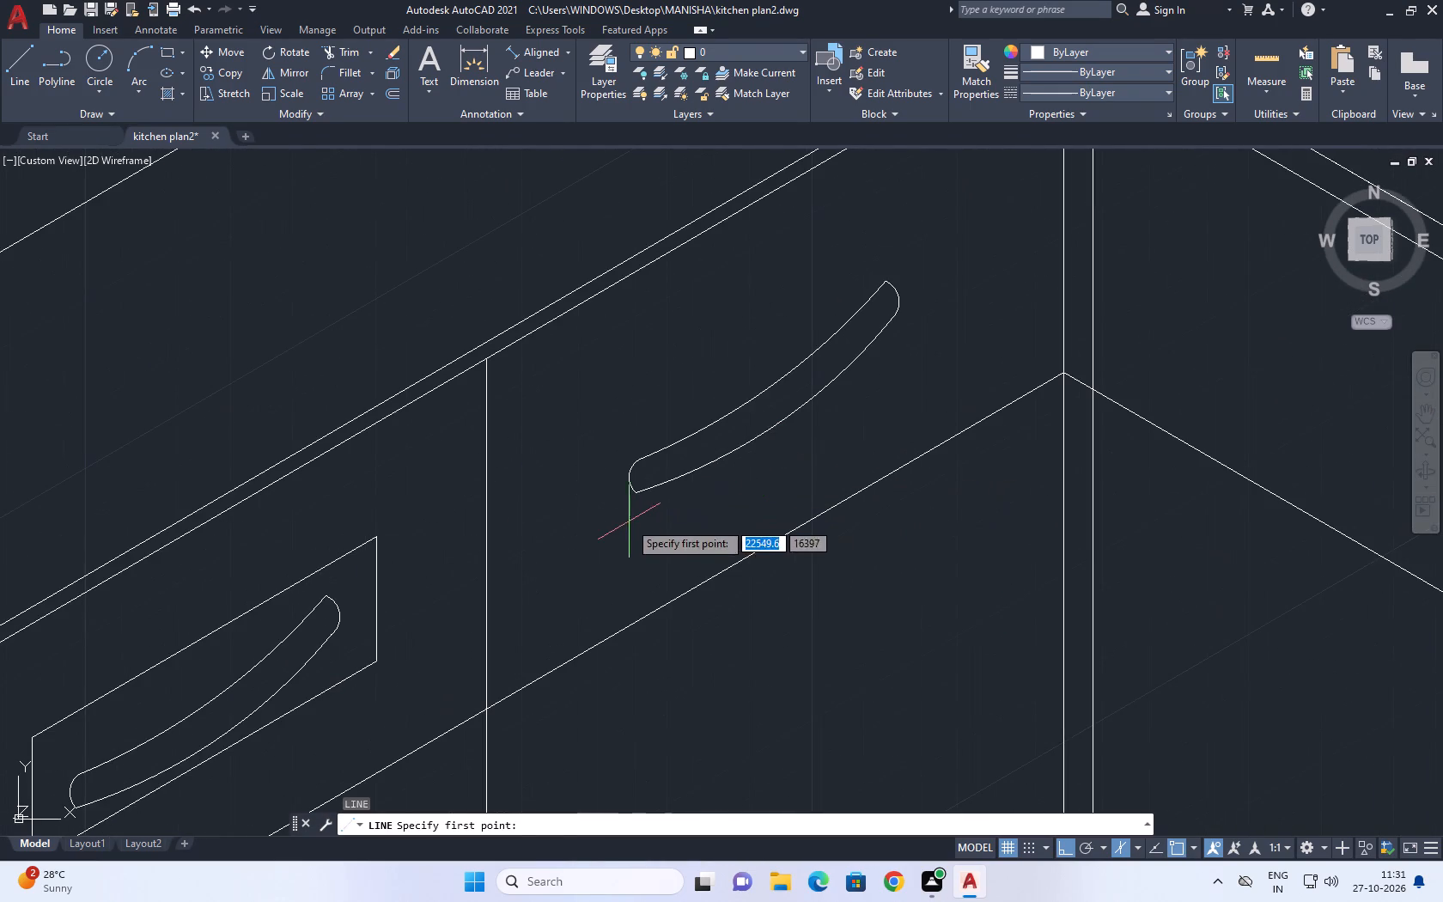
left_click(602, 541)
left_click(944, 310)
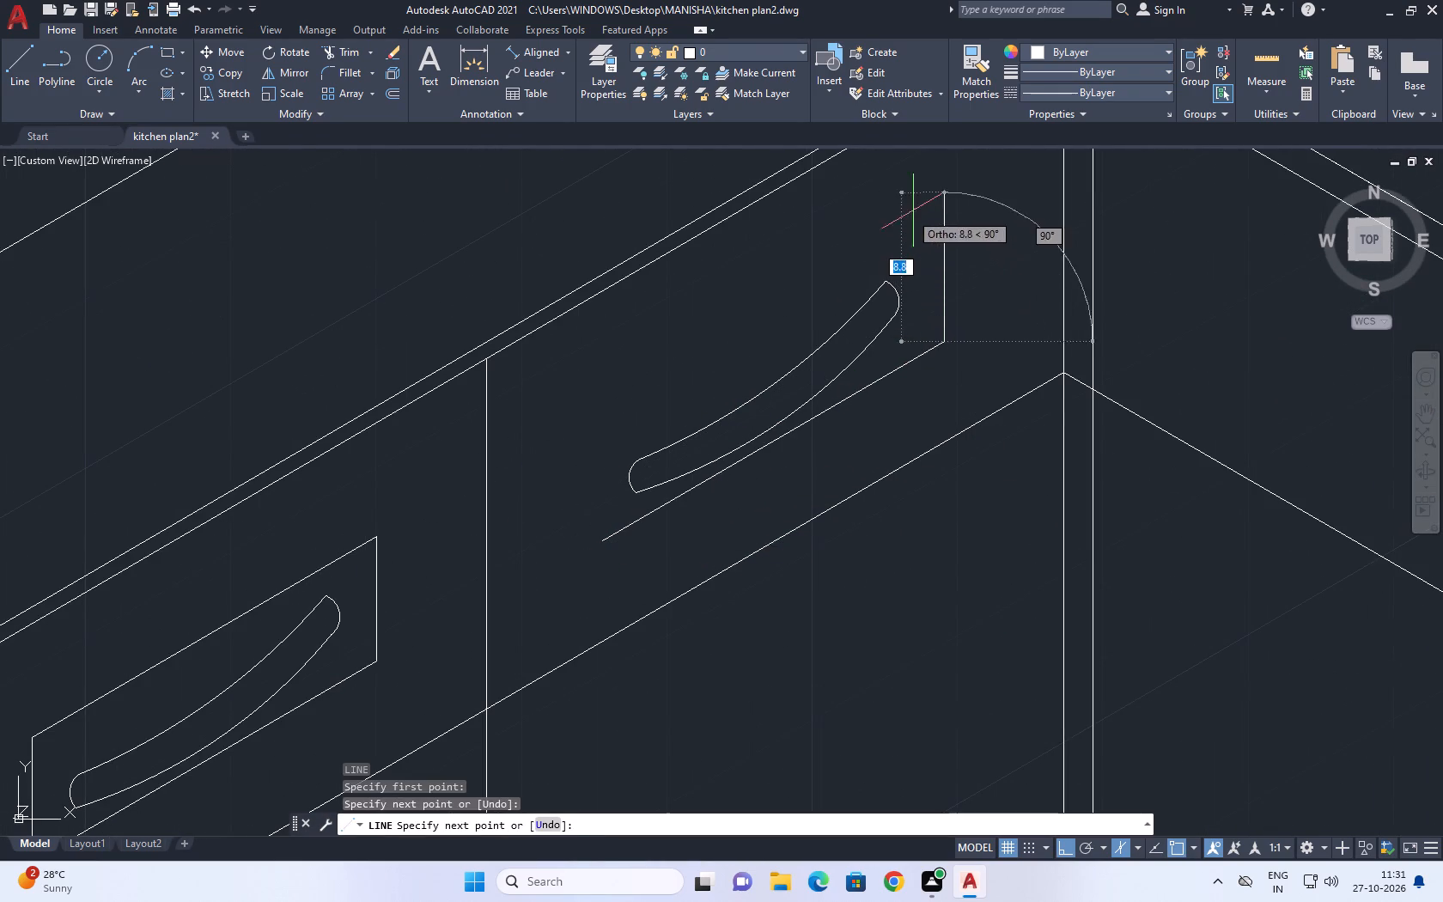
left_click(917, 207)
left_click(580, 452)
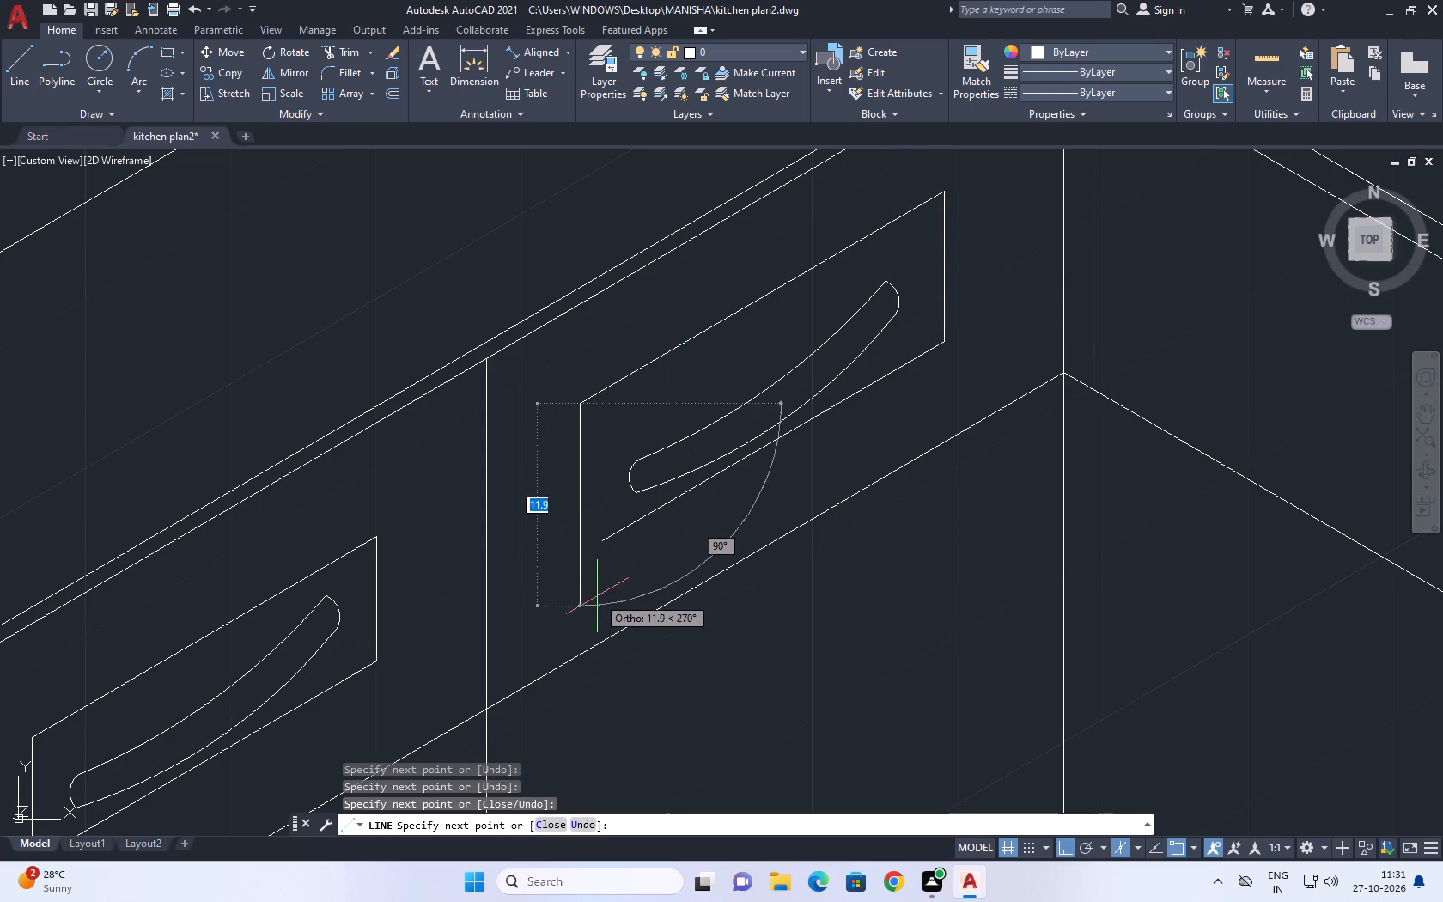
left_click(596, 599)
key("Escape")
Close the fifth panel's lower corner by extending the lower edge to the side line and trimming that side's excess.
type("ex")
key("space")
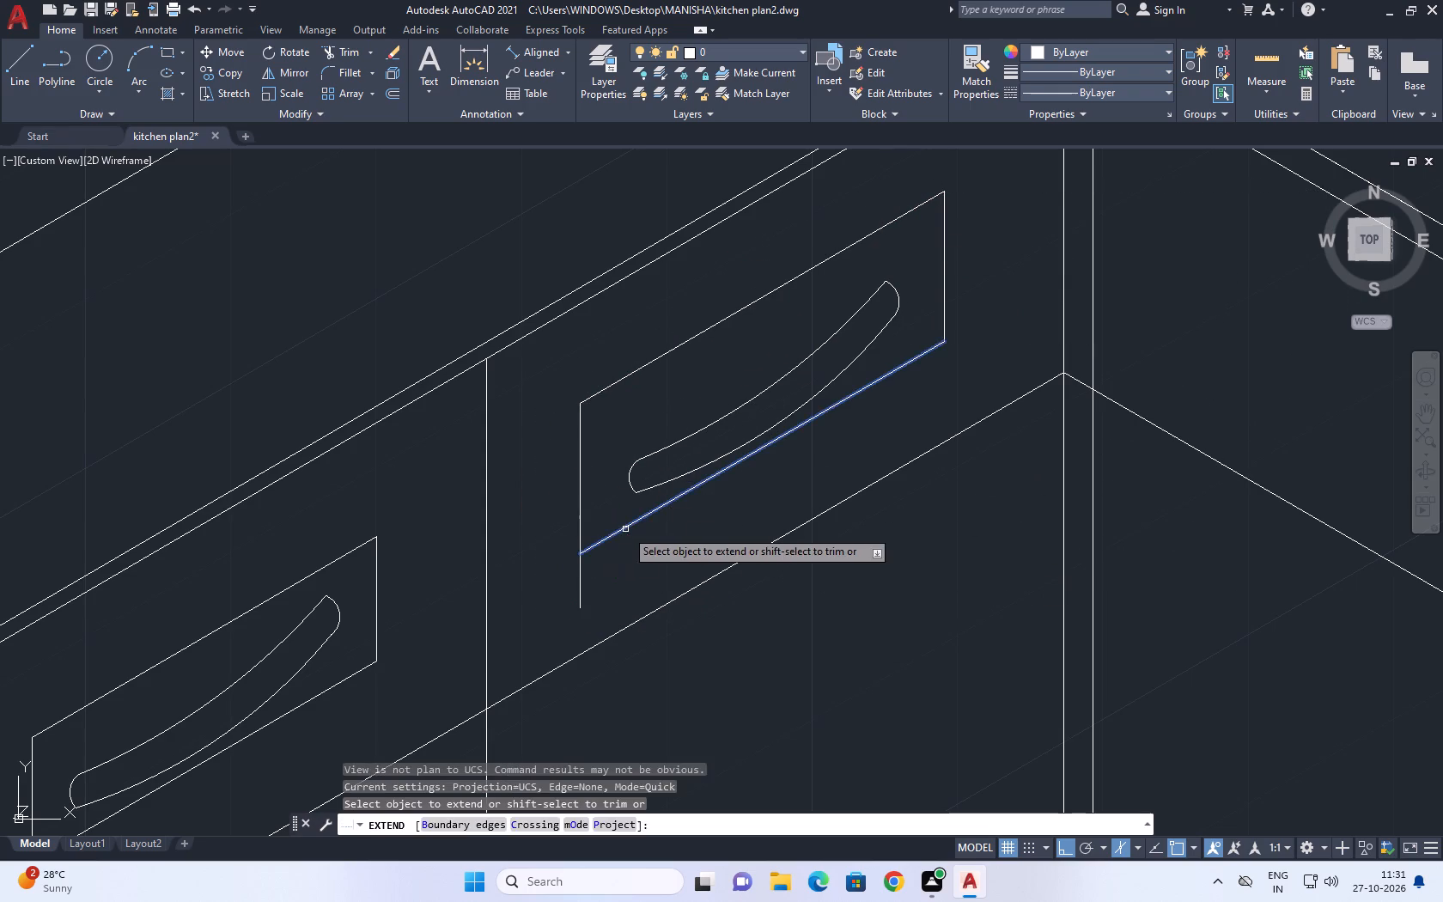
left_click(625, 529)
key("Escape")
type("tr")
key("space")
left_click(611, 564)
left_click(573, 576)
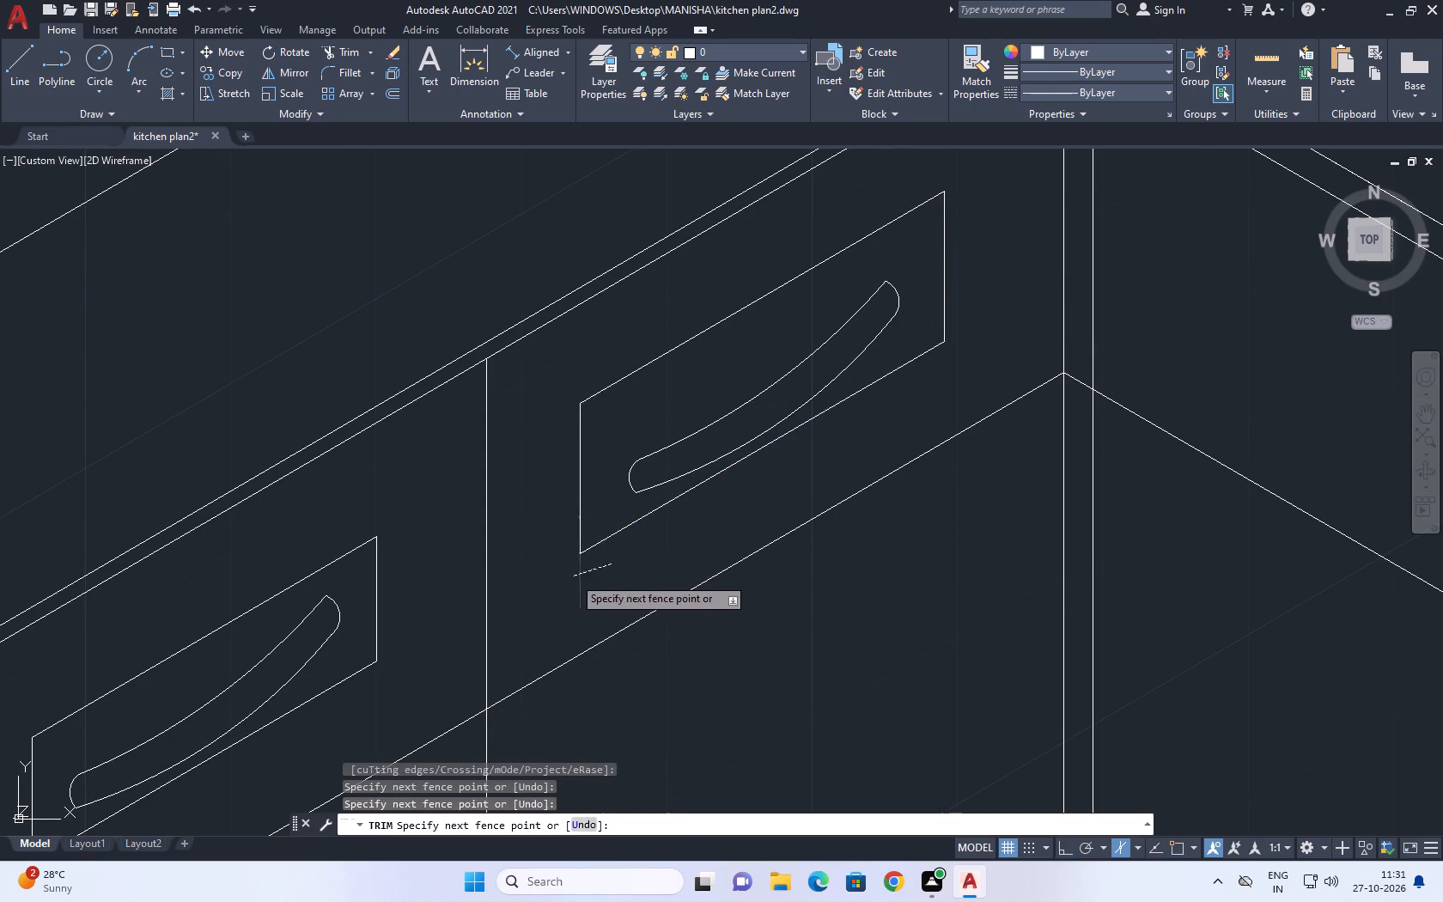
scroll(752, 527, "down", 1)
key("Escape")
Move all four arcs of the second front's handle slightly straight up to center the handle within its panel outline.
scroll(868, 468, "down", 4)
middle_click(974, 481)
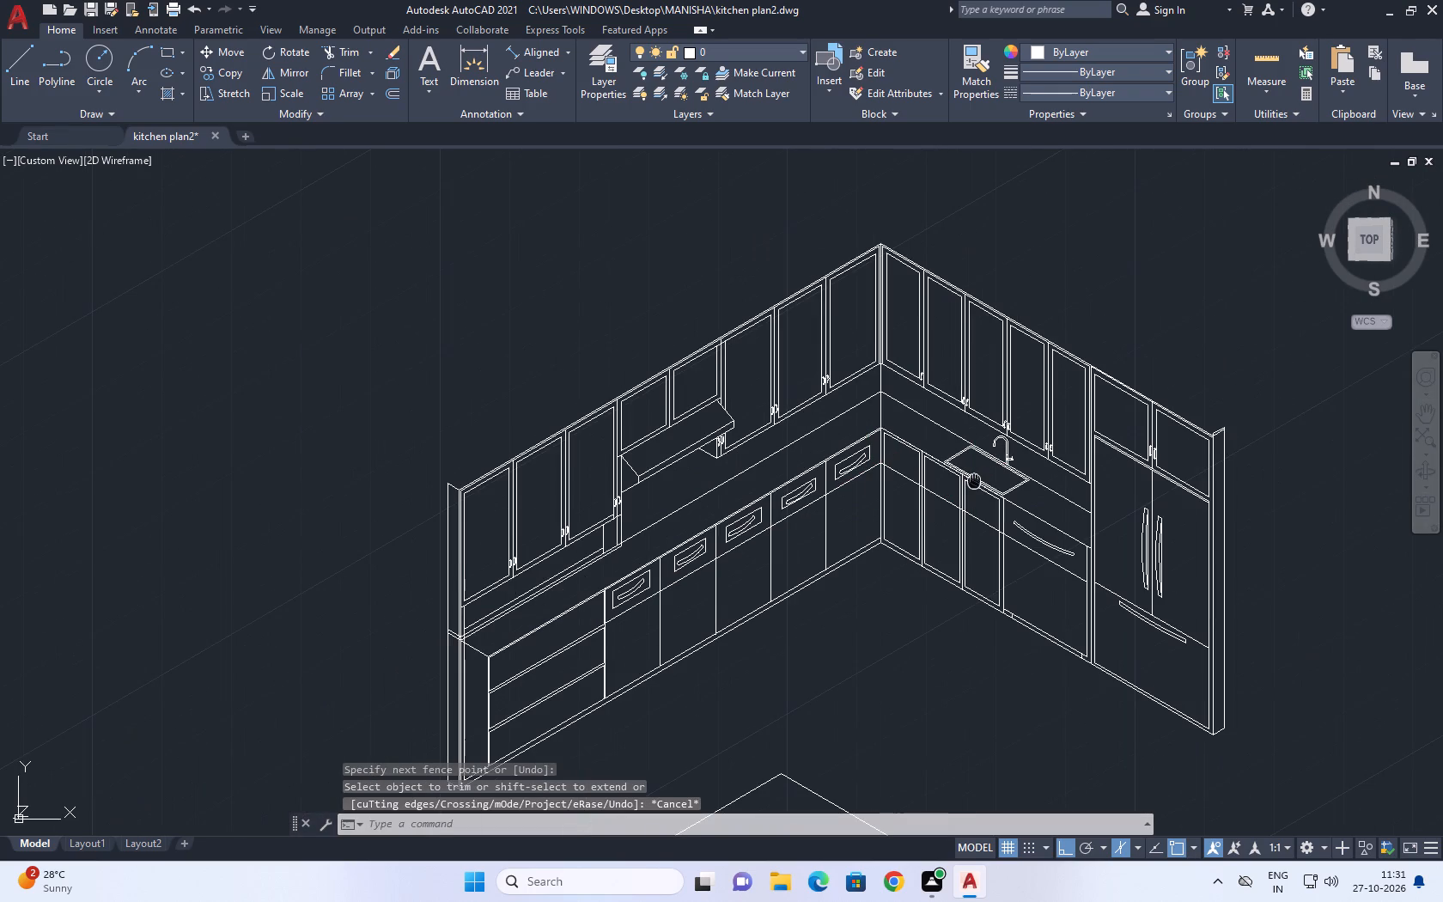
scroll(654, 547, "up", 3)
middle_click_drag(733, 579, 717, 513)
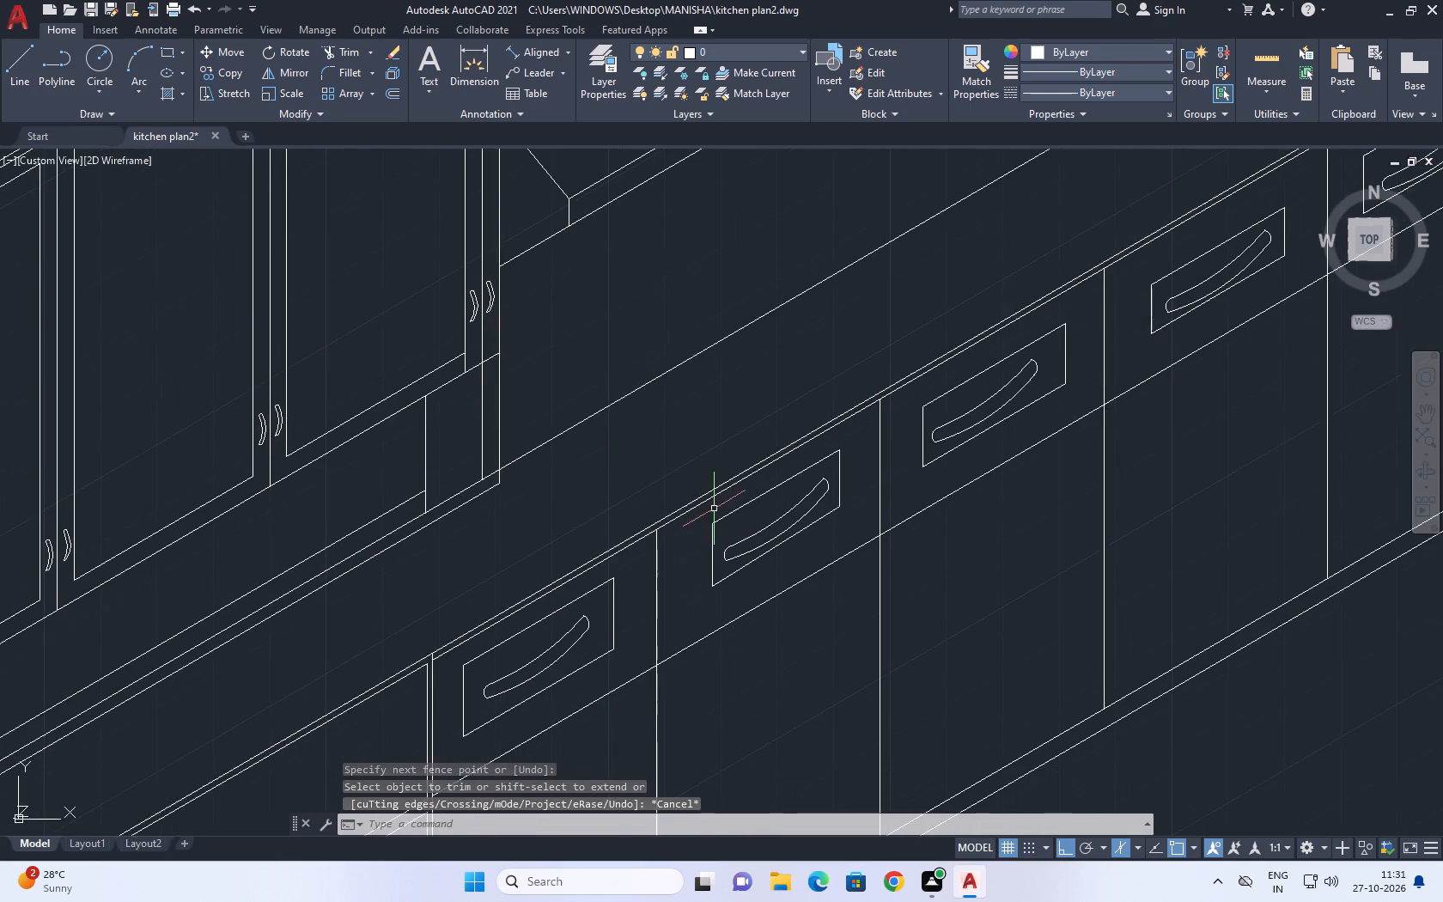
scroll(714, 509, "up", 2)
left_click(720, 507)
scroll(807, 611, "down", 1)
left_click(873, 661)
scroll(862, 582, "up", 2)
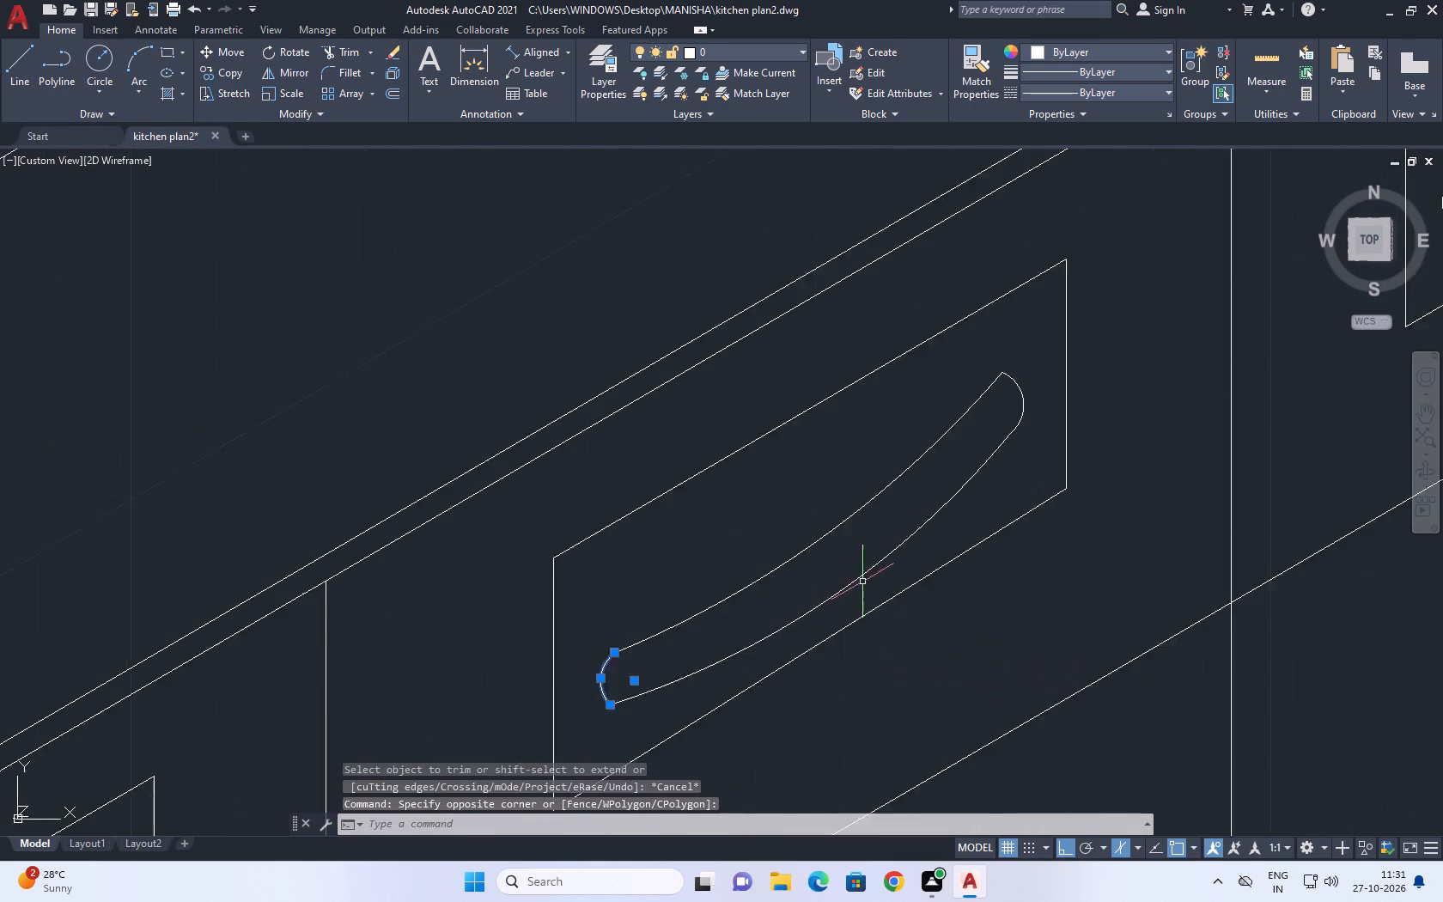
scroll(860, 580, "up", 1)
left_click(883, 569)
left_click(810, 498)
left_click(1141, 269)
left_click(1105, 300)
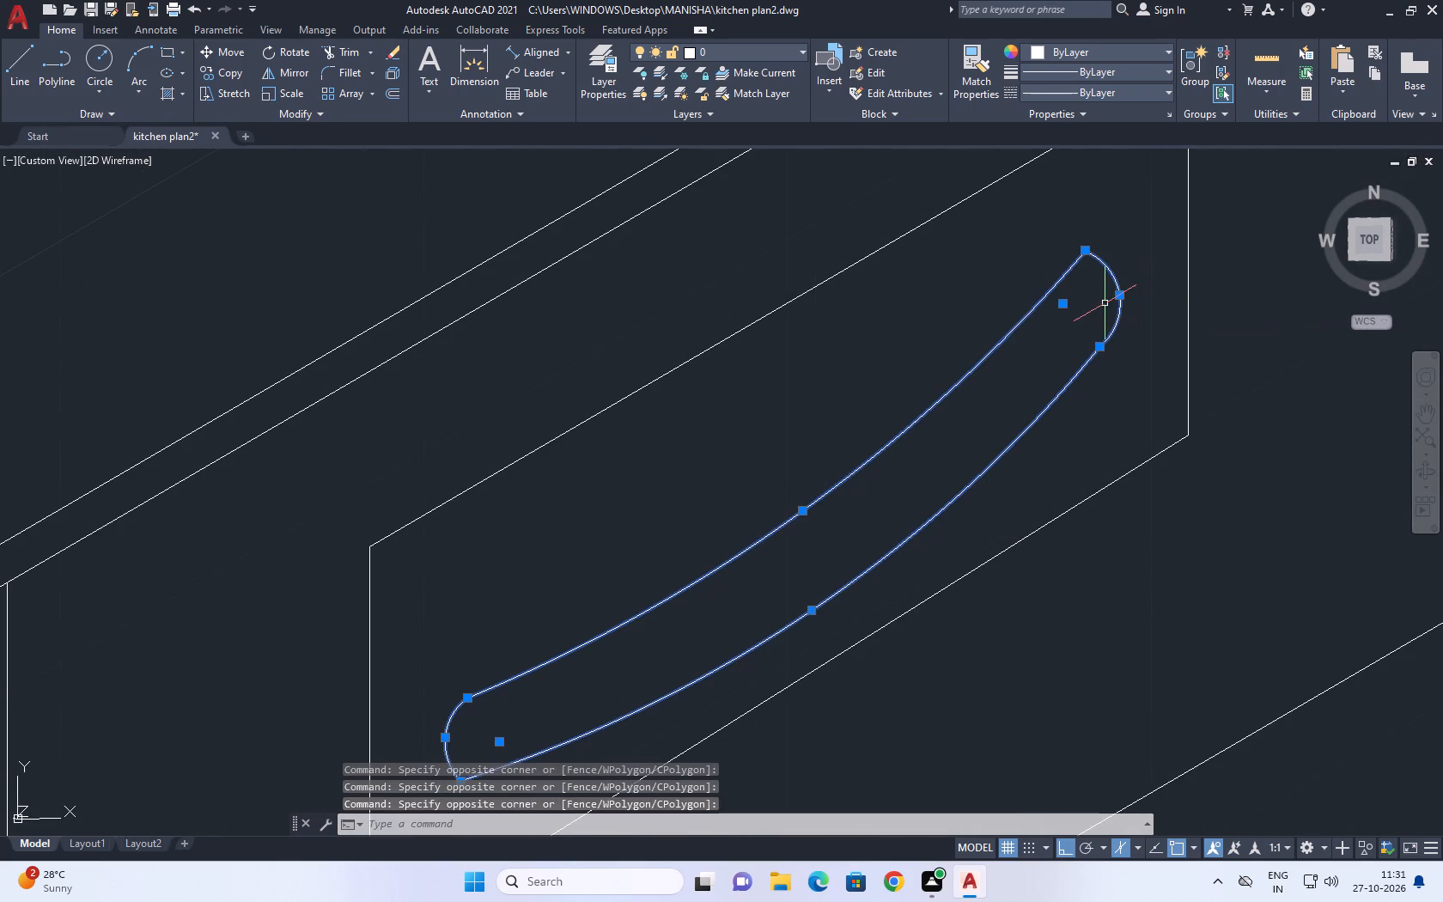
key("m")
key("space")
left_click_drag(964, 483, 956, 481)
left_click(958, 448)
scroll(976, 444, "down", 2)
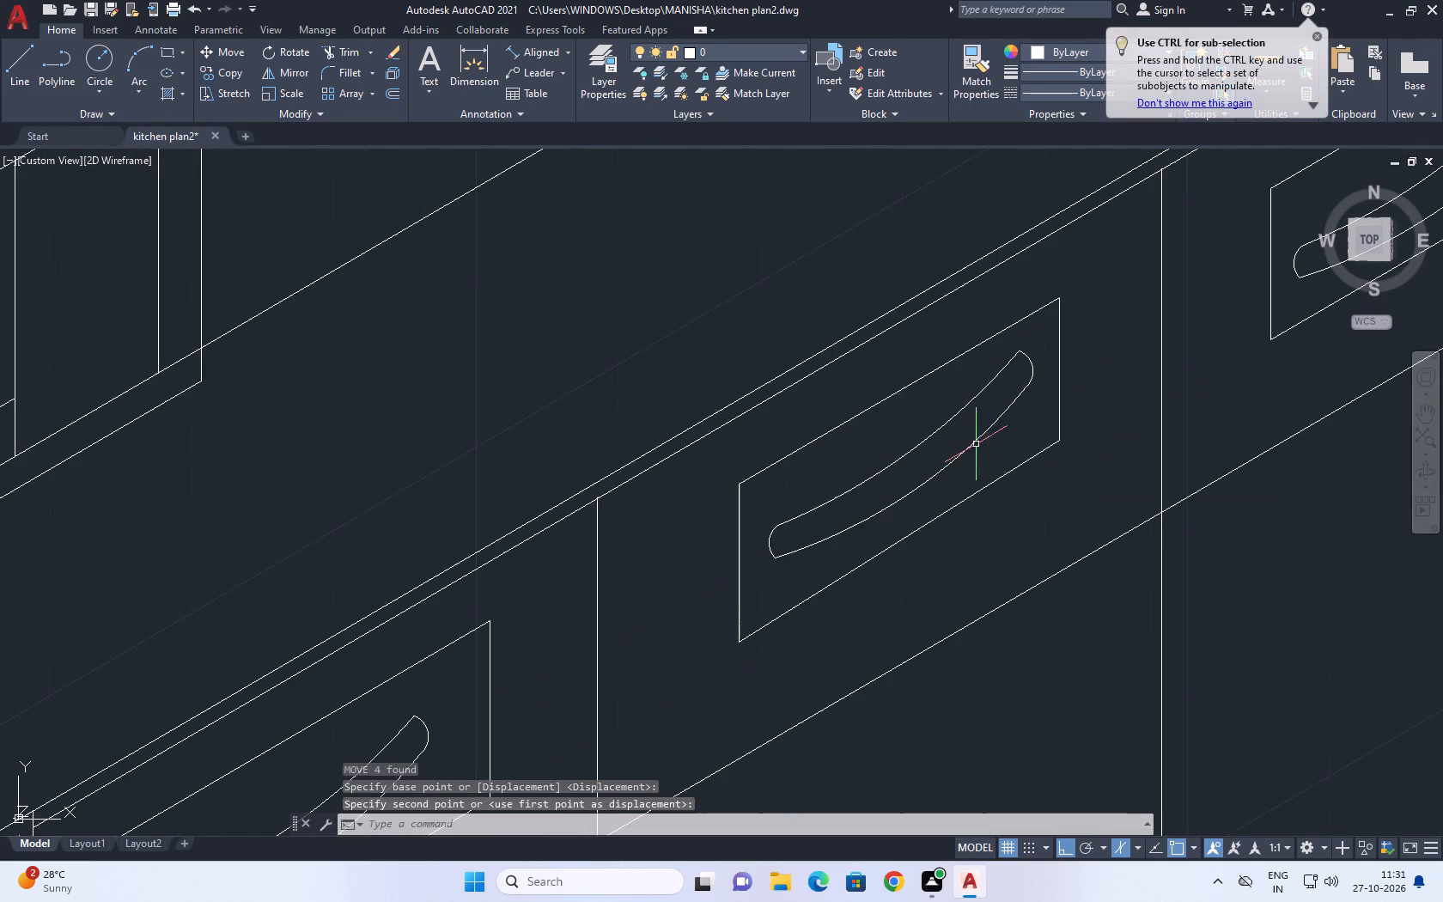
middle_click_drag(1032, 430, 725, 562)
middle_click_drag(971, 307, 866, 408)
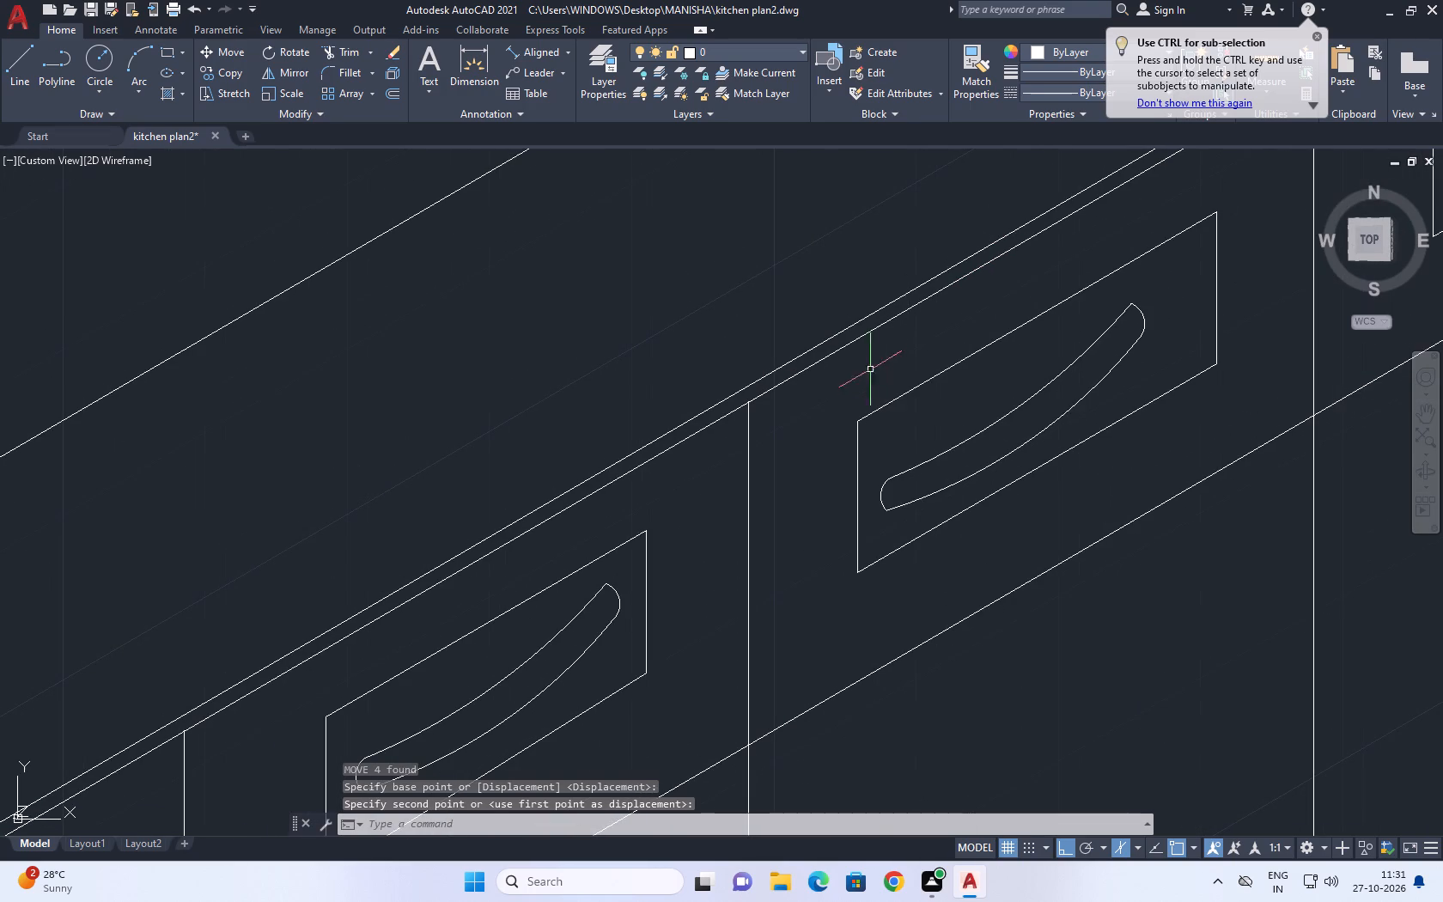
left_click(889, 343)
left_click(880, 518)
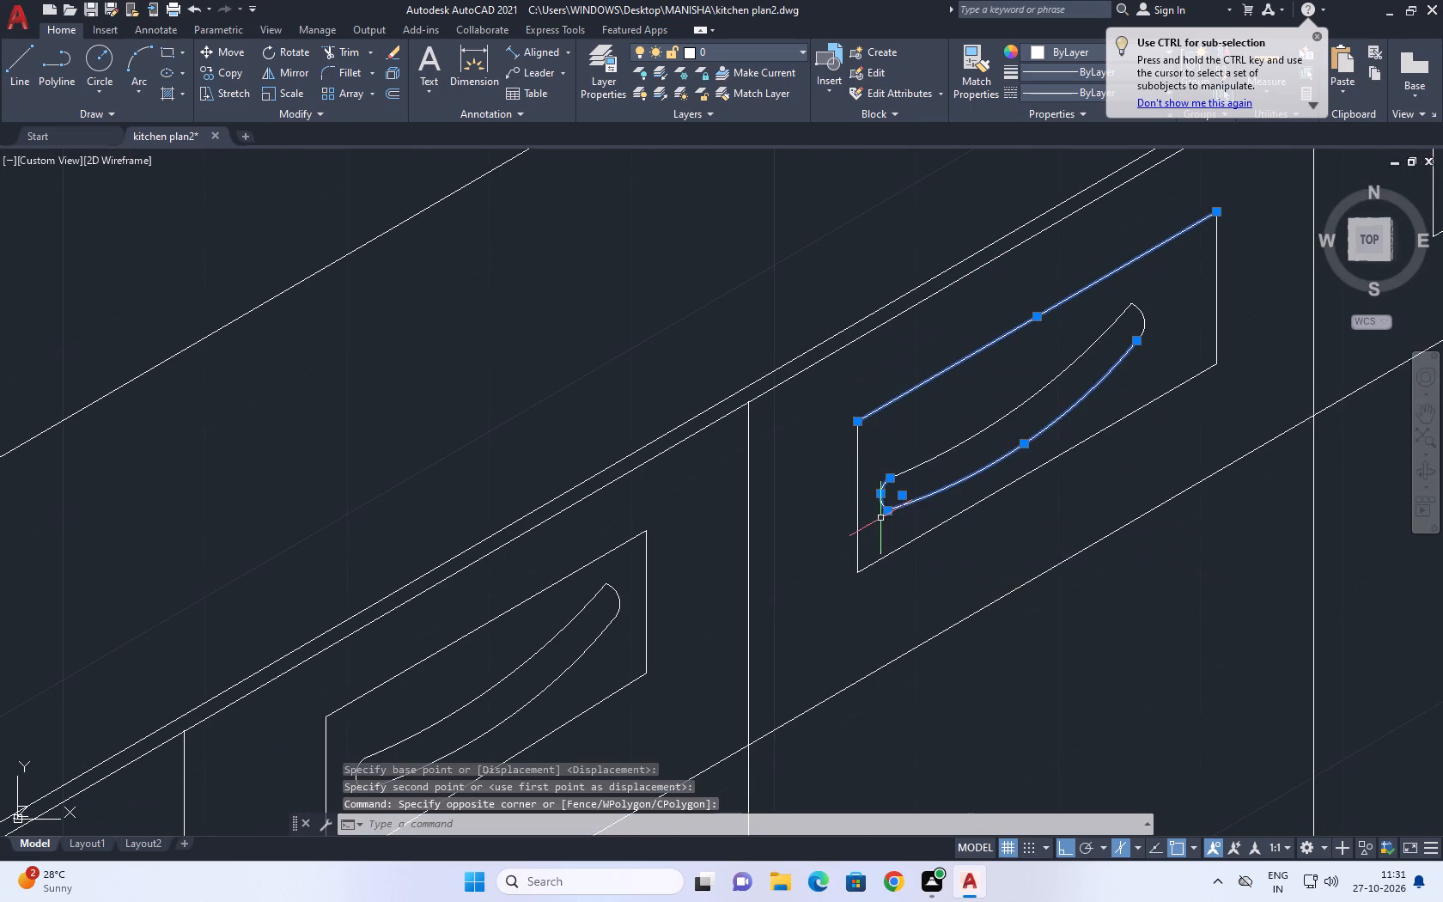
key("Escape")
Move all four arcs of the third front's handle slightly straight up to center the handle within its panel outline.
left_click(1166, 294)
left_click(1095, 354)
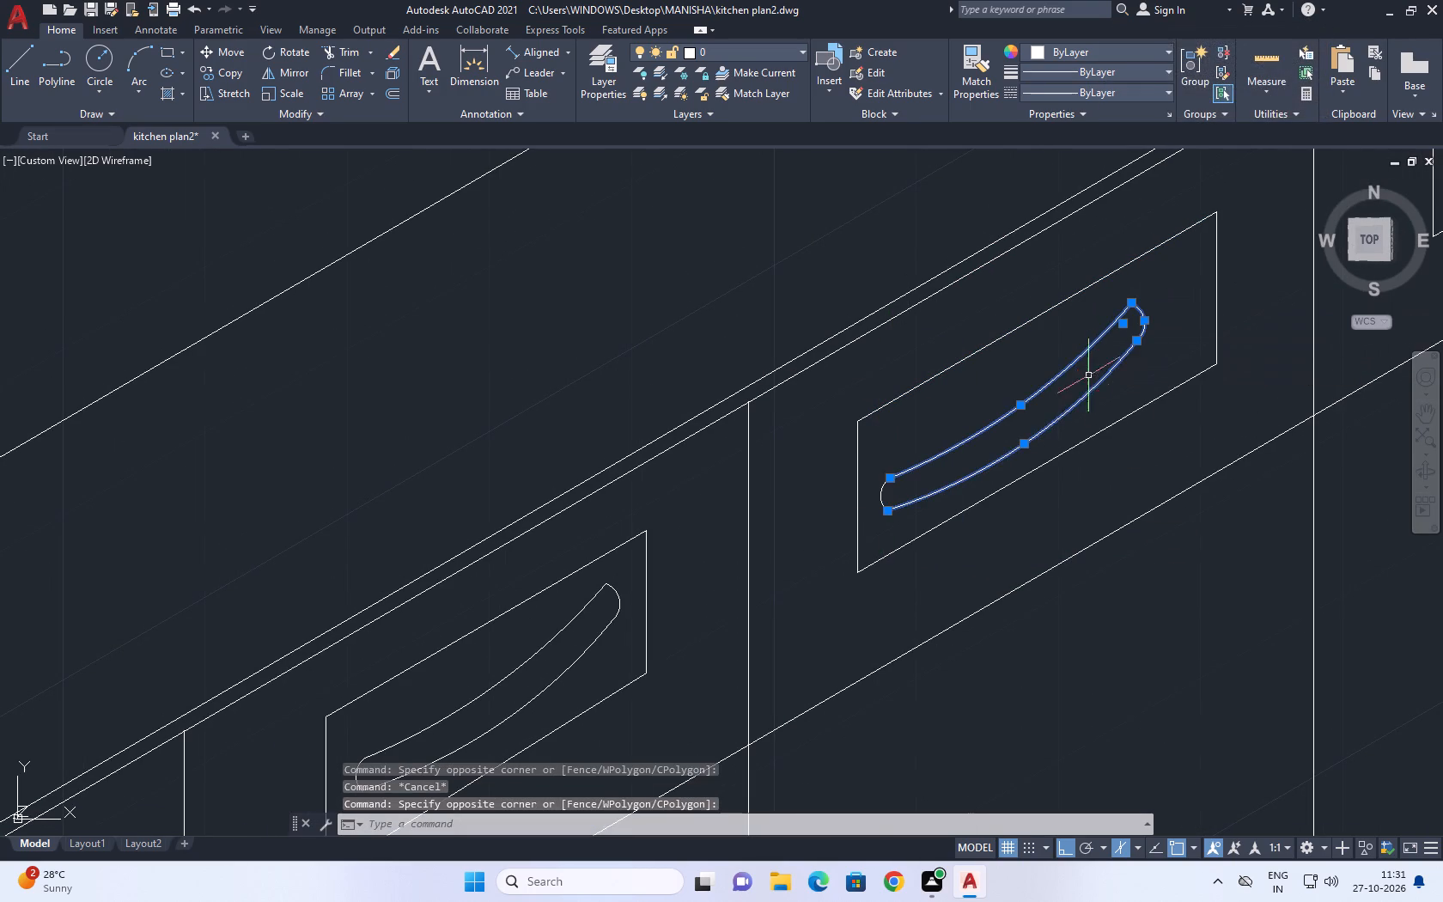
scroll(891, 513, "up", 3)
left_click_drag(898, 487, 889, 472)
left_click(843, 398)
middle_click_drag(883, 440, 779, 511)
key("m")
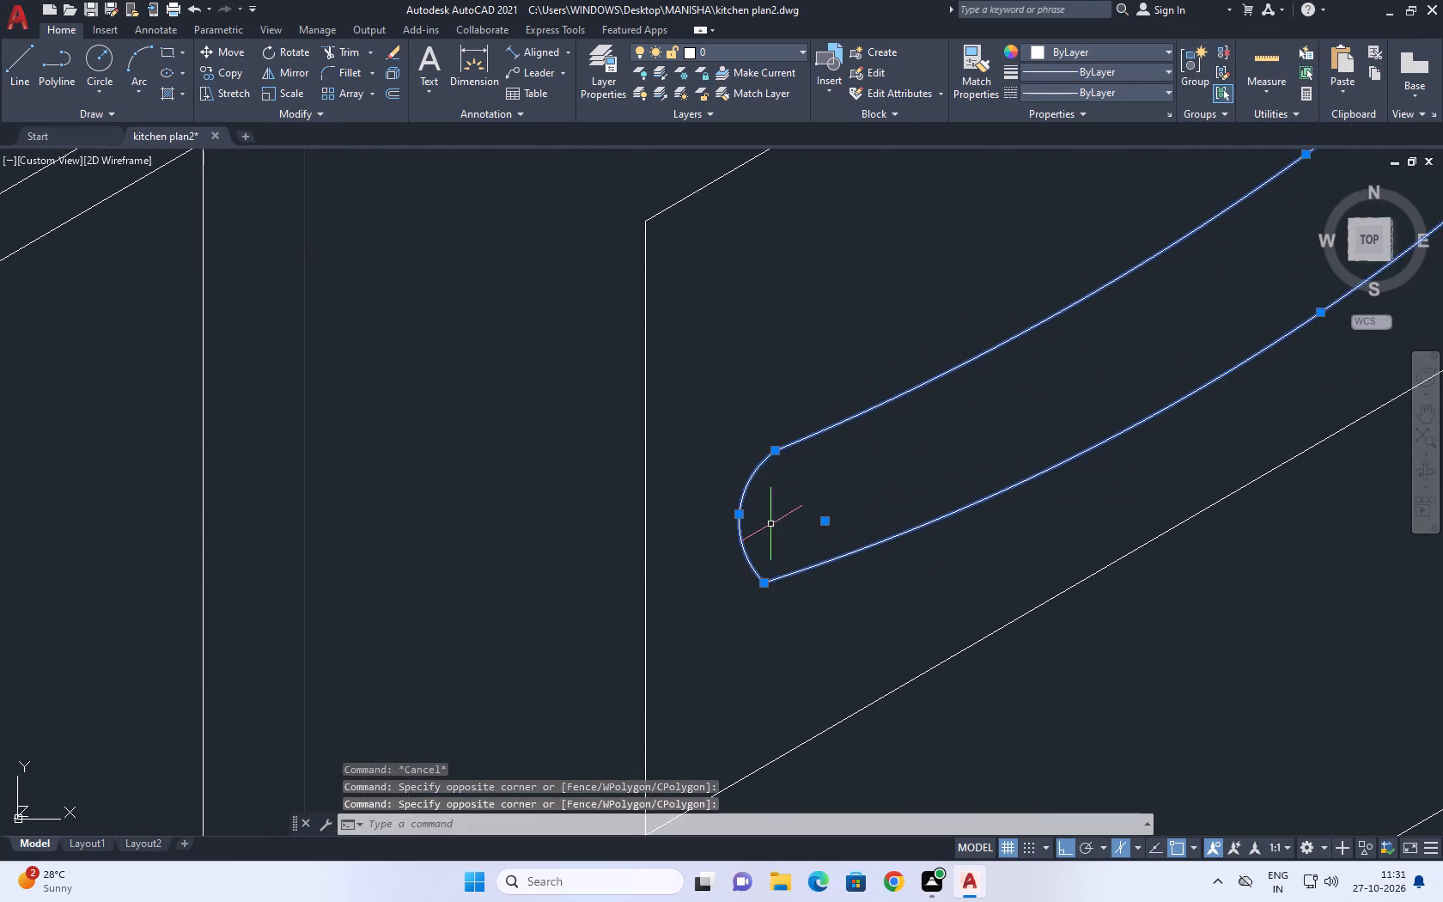
key("space")
left_click_drag(786, 594, 784, 573)
left_click(818, 496)
Examine the handle placement along the drawer fronts up to the room corner, and the whole kitchen drawing.
scroll(801, 508, "down", 4)
middle_click_drag(941, 442, 829, 495)
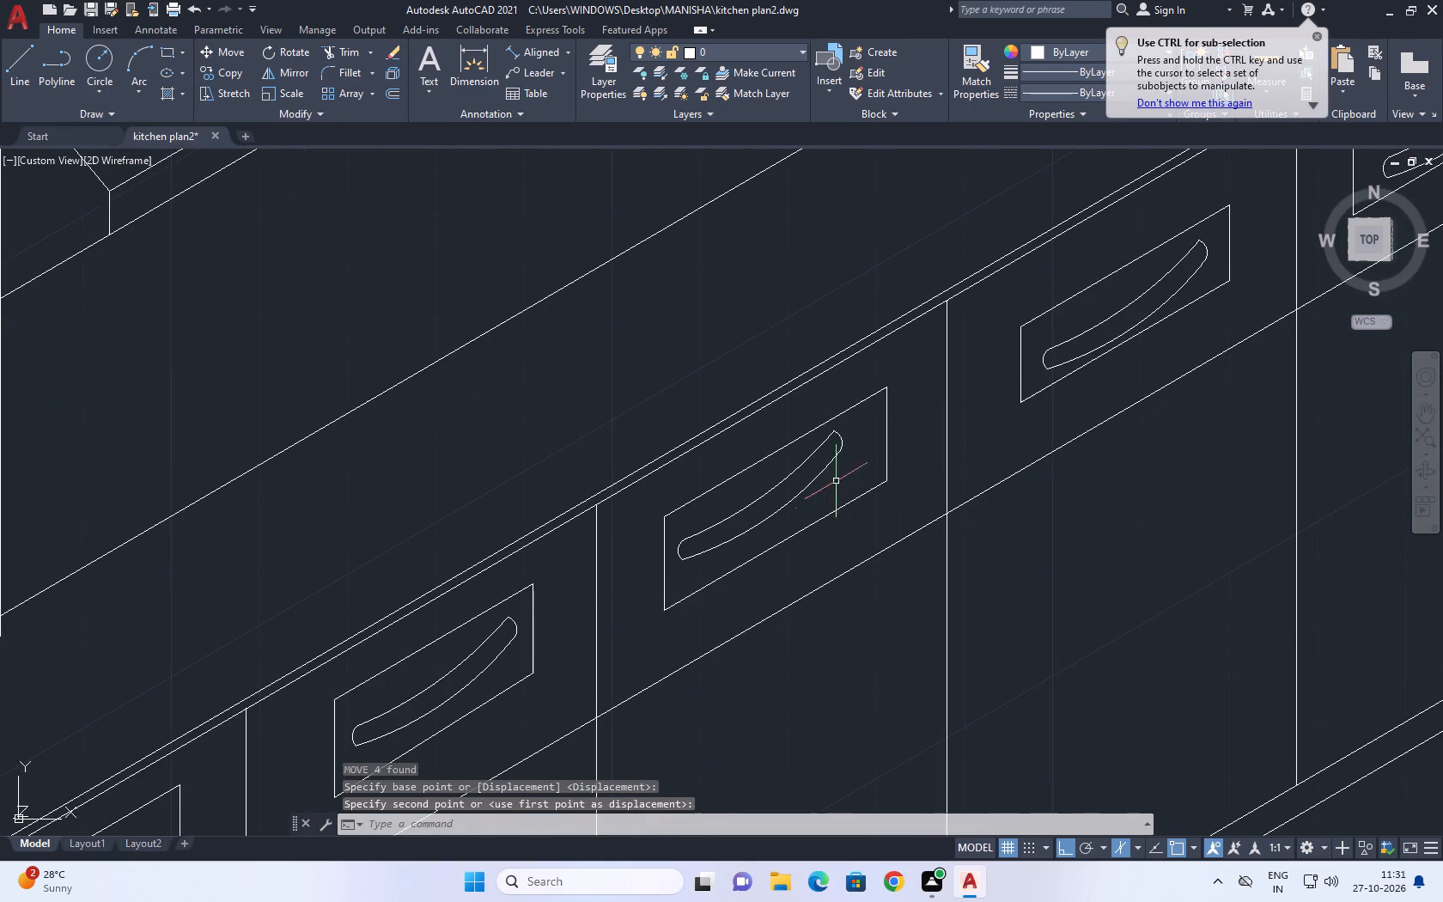
middle_click_drag(1073, 305, 907, 410)
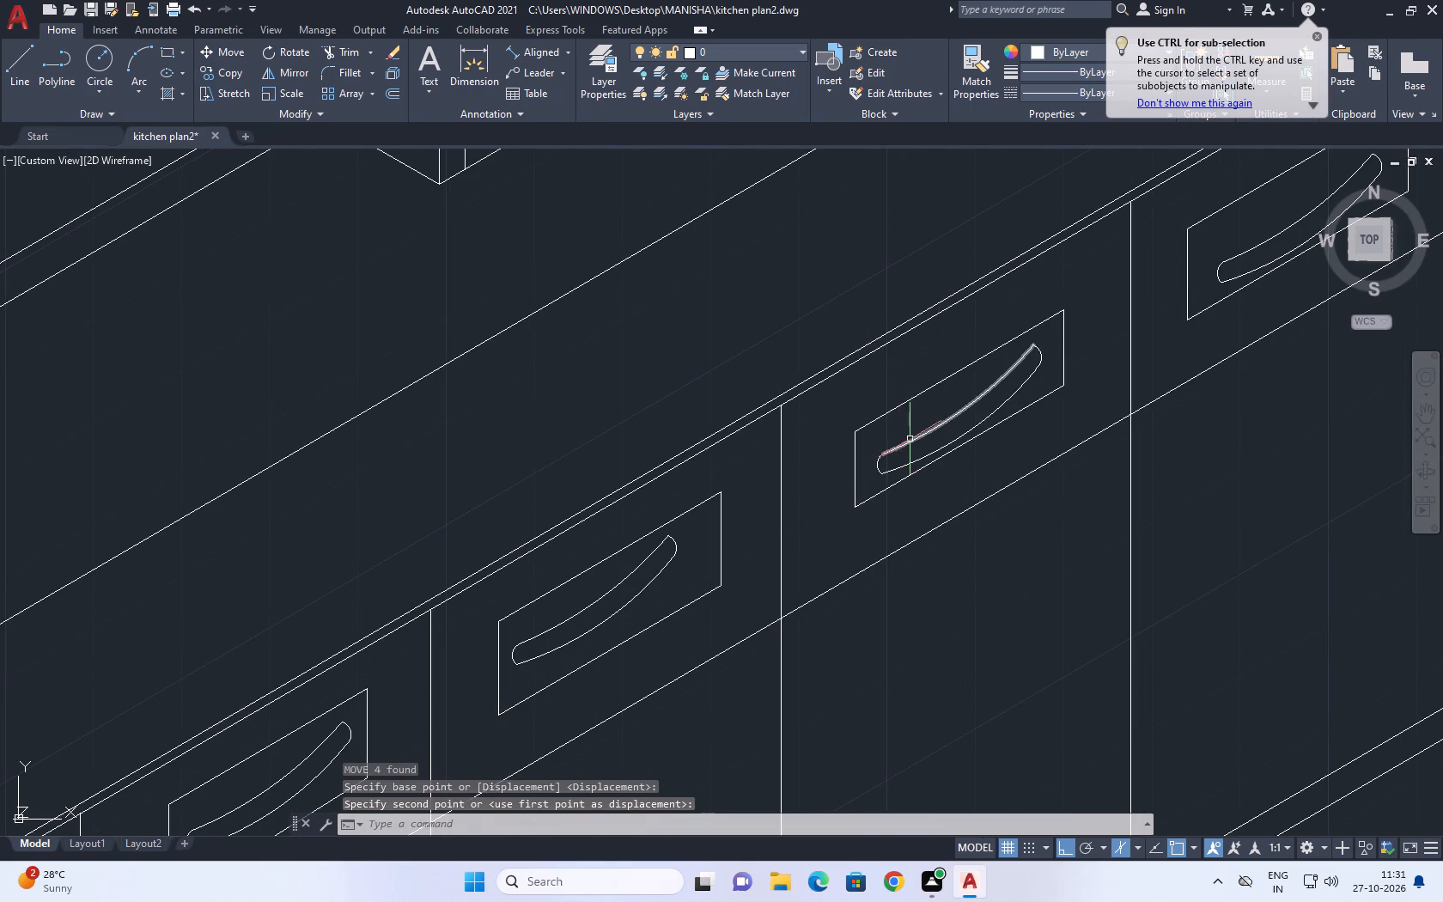
middle_click_drag(1013, 424, 771, 470)
middle_click_drag(936, 371, 862, 426)
scroll(862, 426, "down", 1)
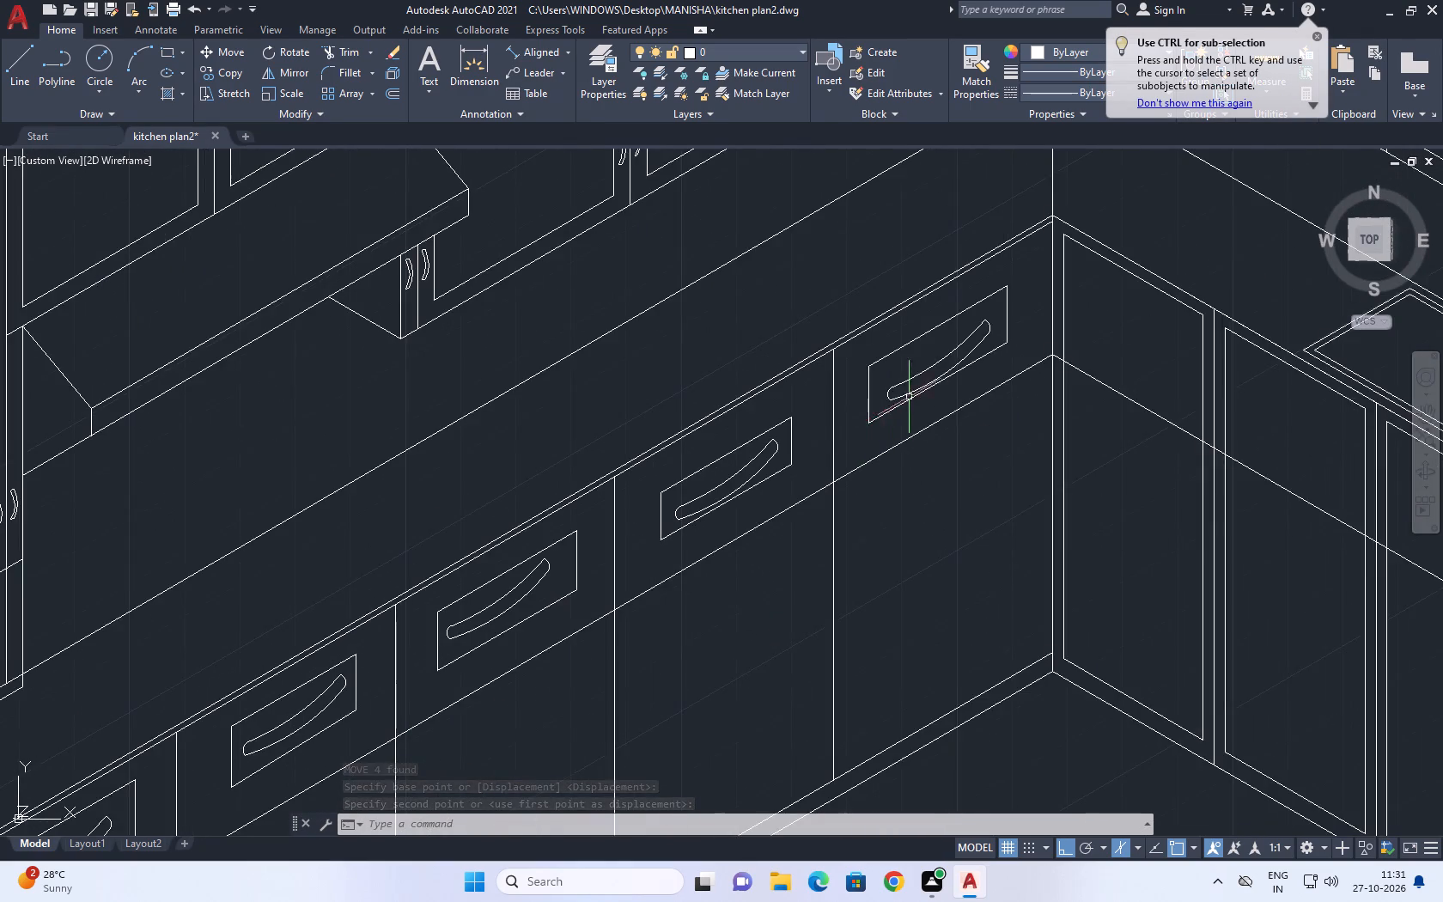
middle_click_drag(904, 408, 837, 406)
scroll(837, 406, "down", 3)
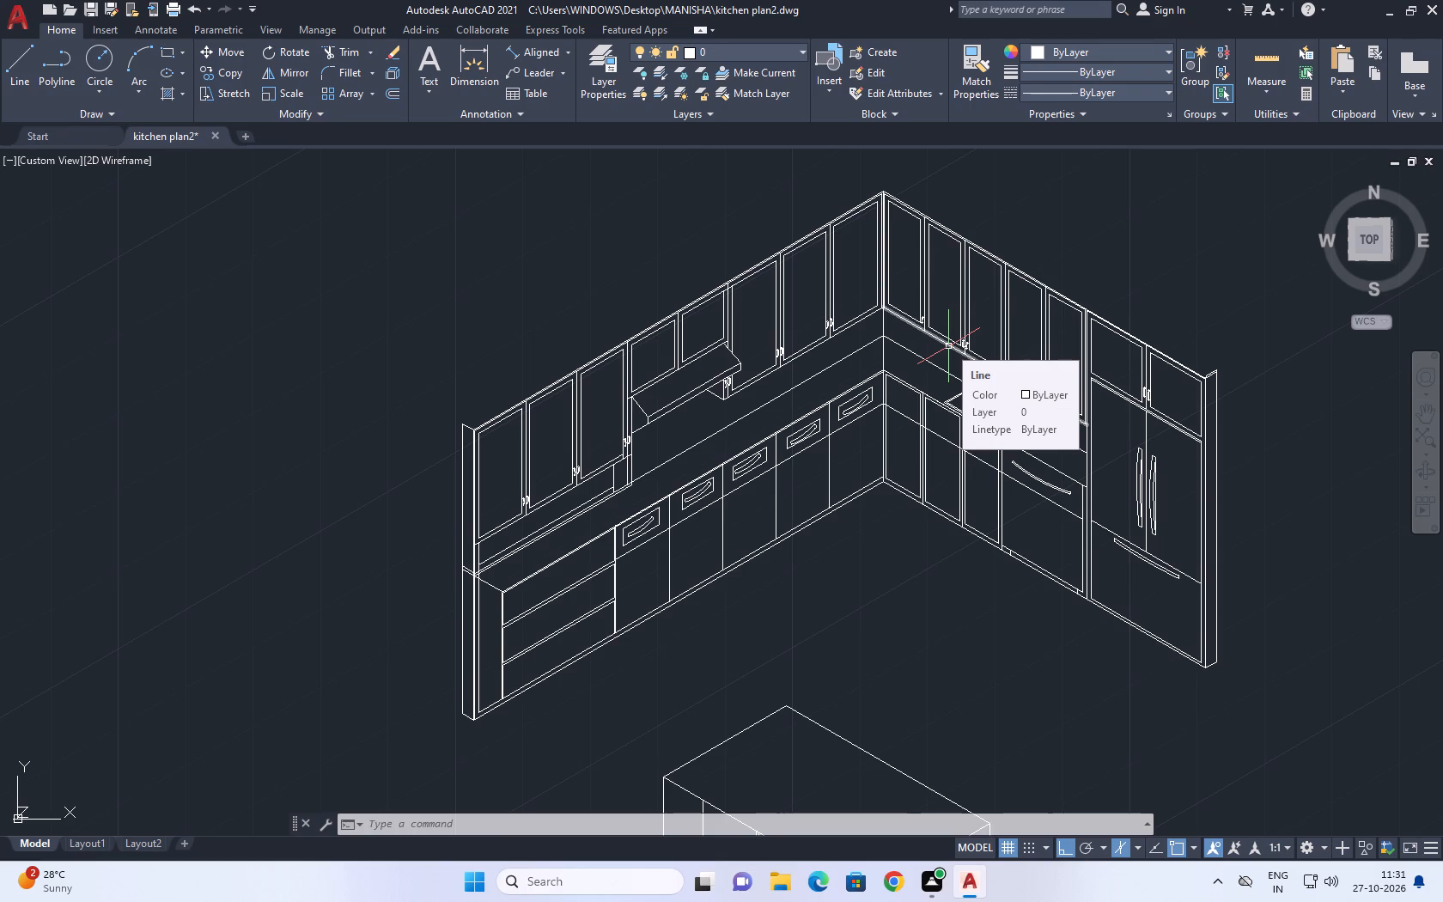
middle_click_drag(757, 342, 653, 315)
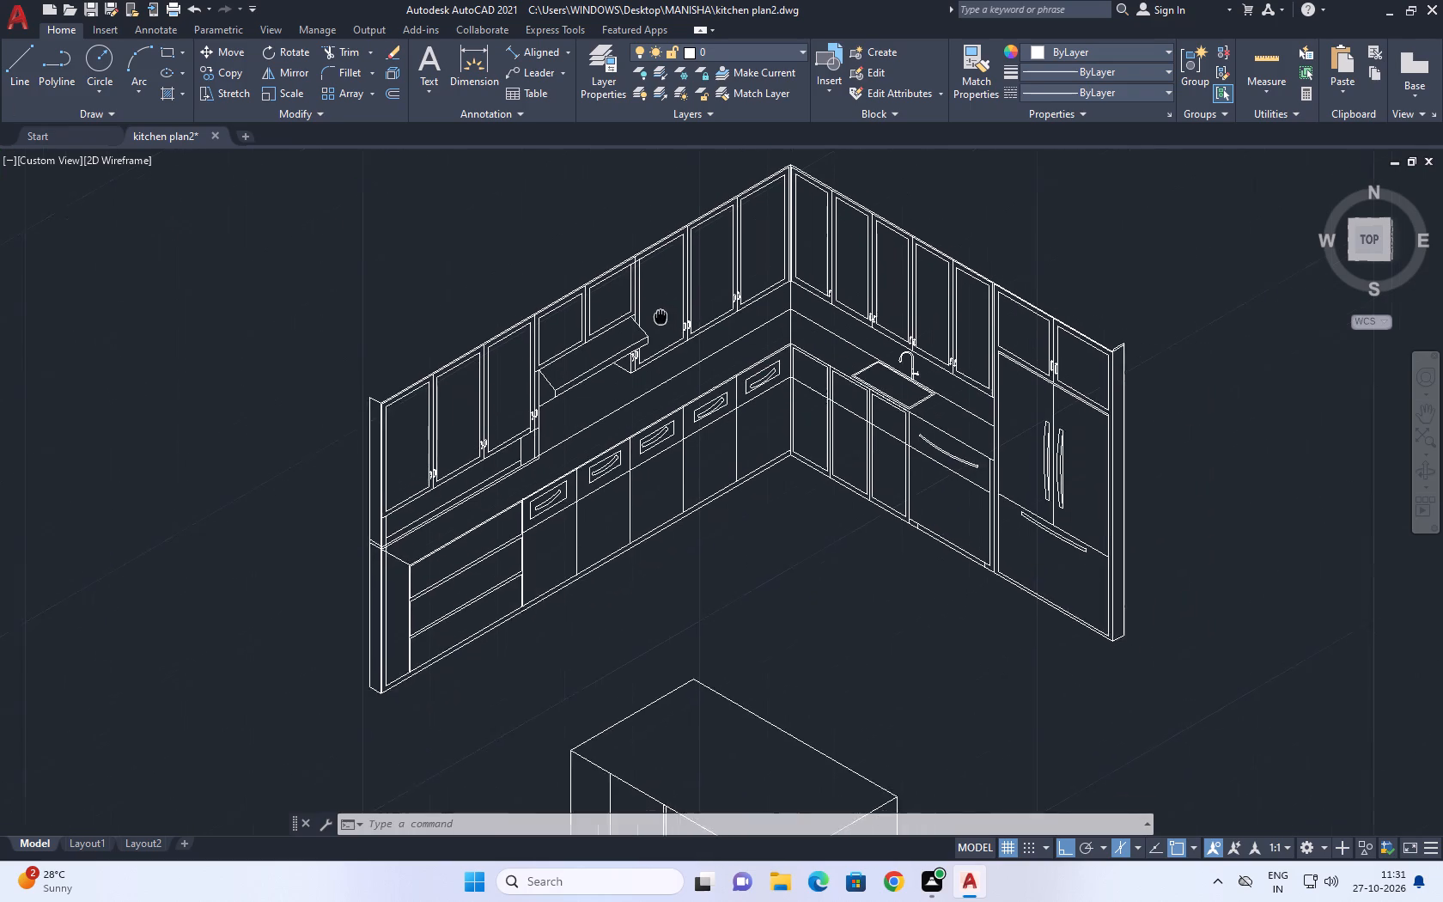
middle_click_drag(653, 315, 617, 352)
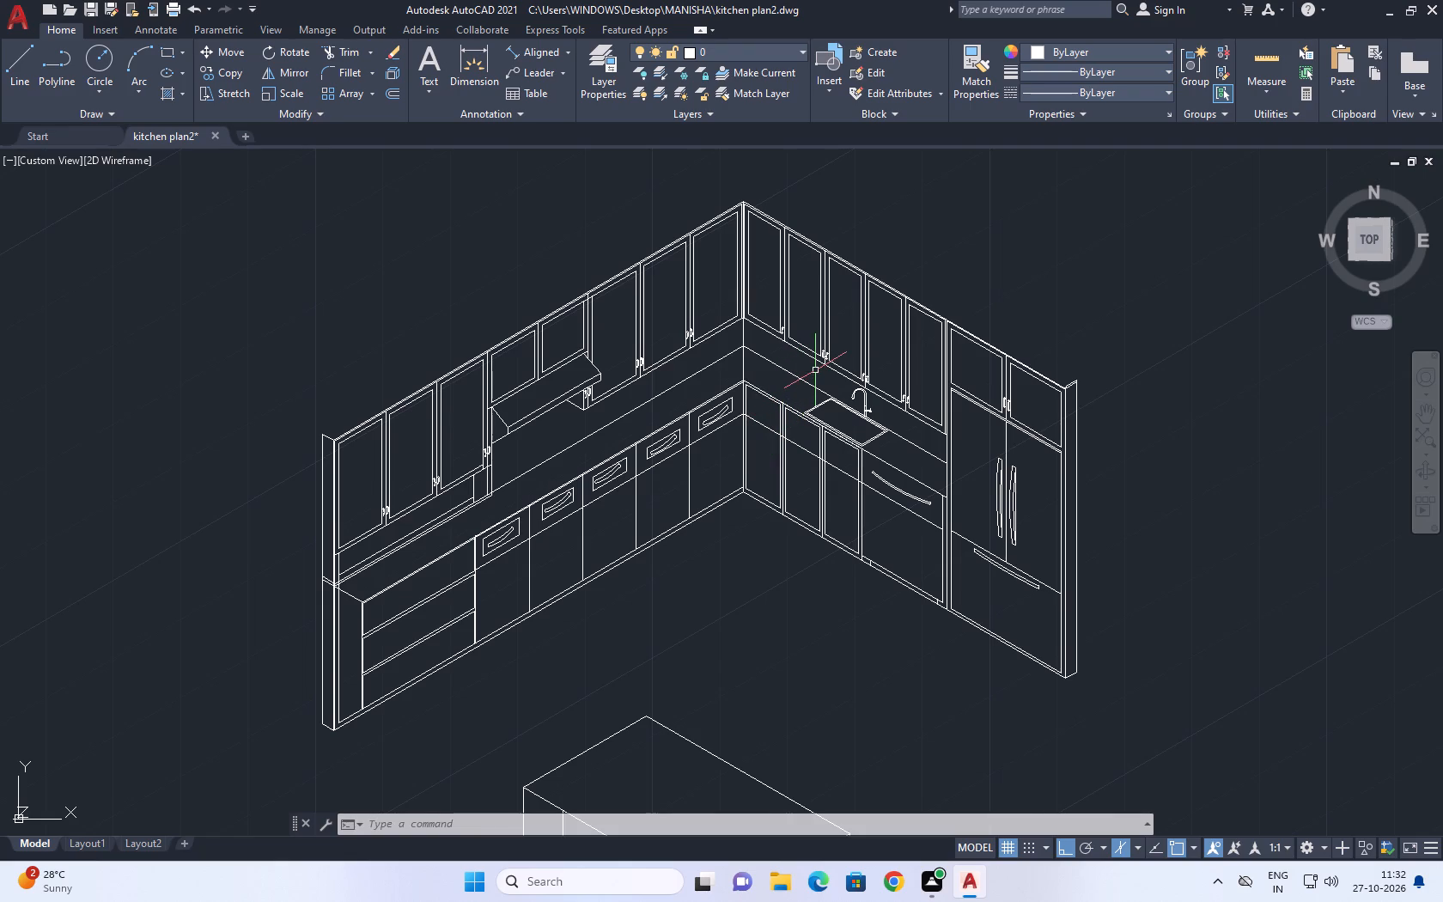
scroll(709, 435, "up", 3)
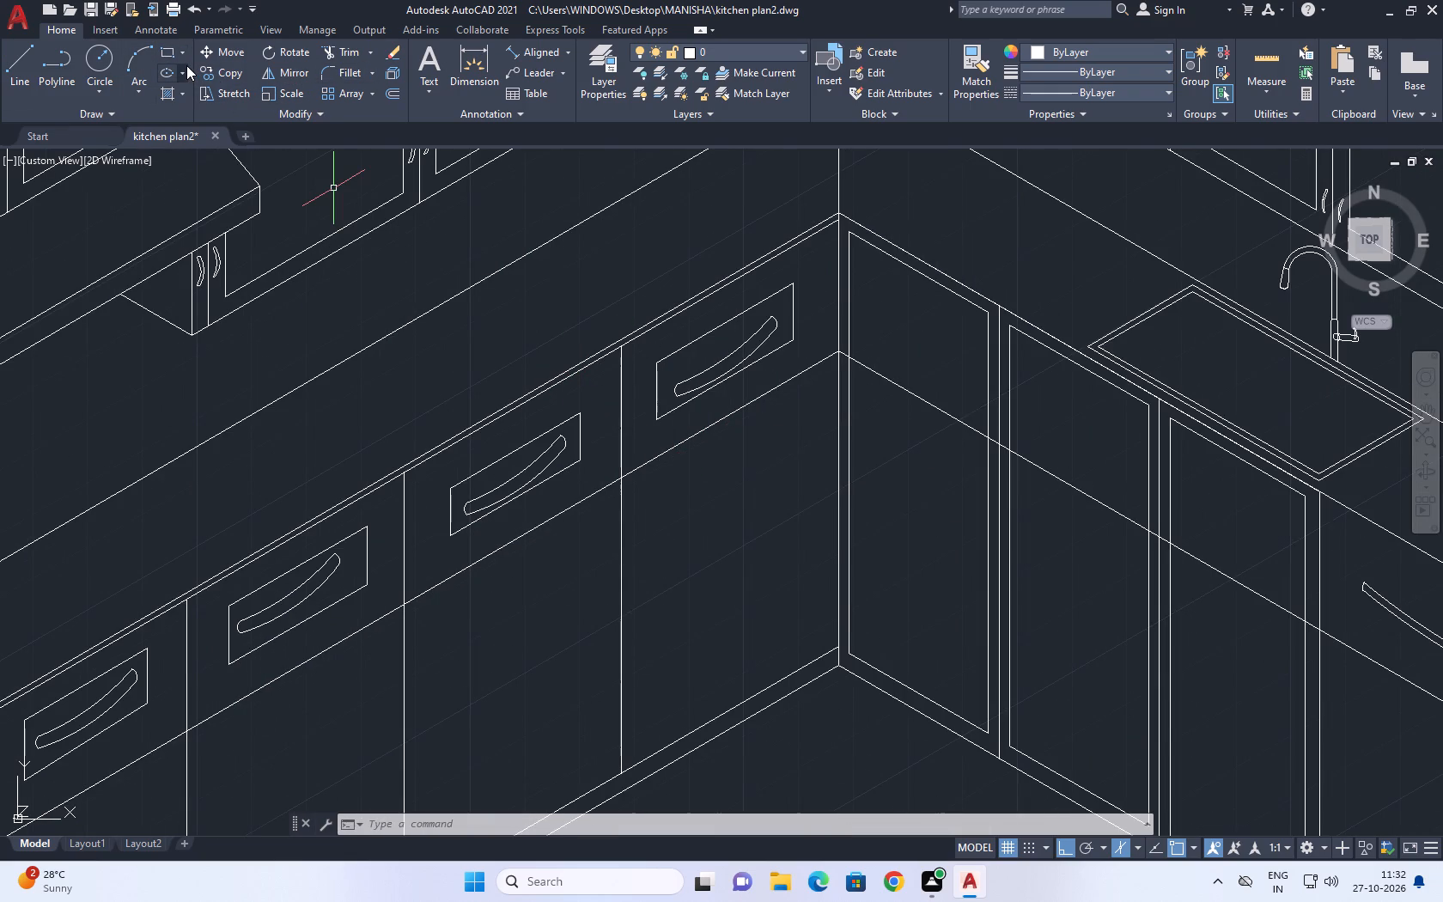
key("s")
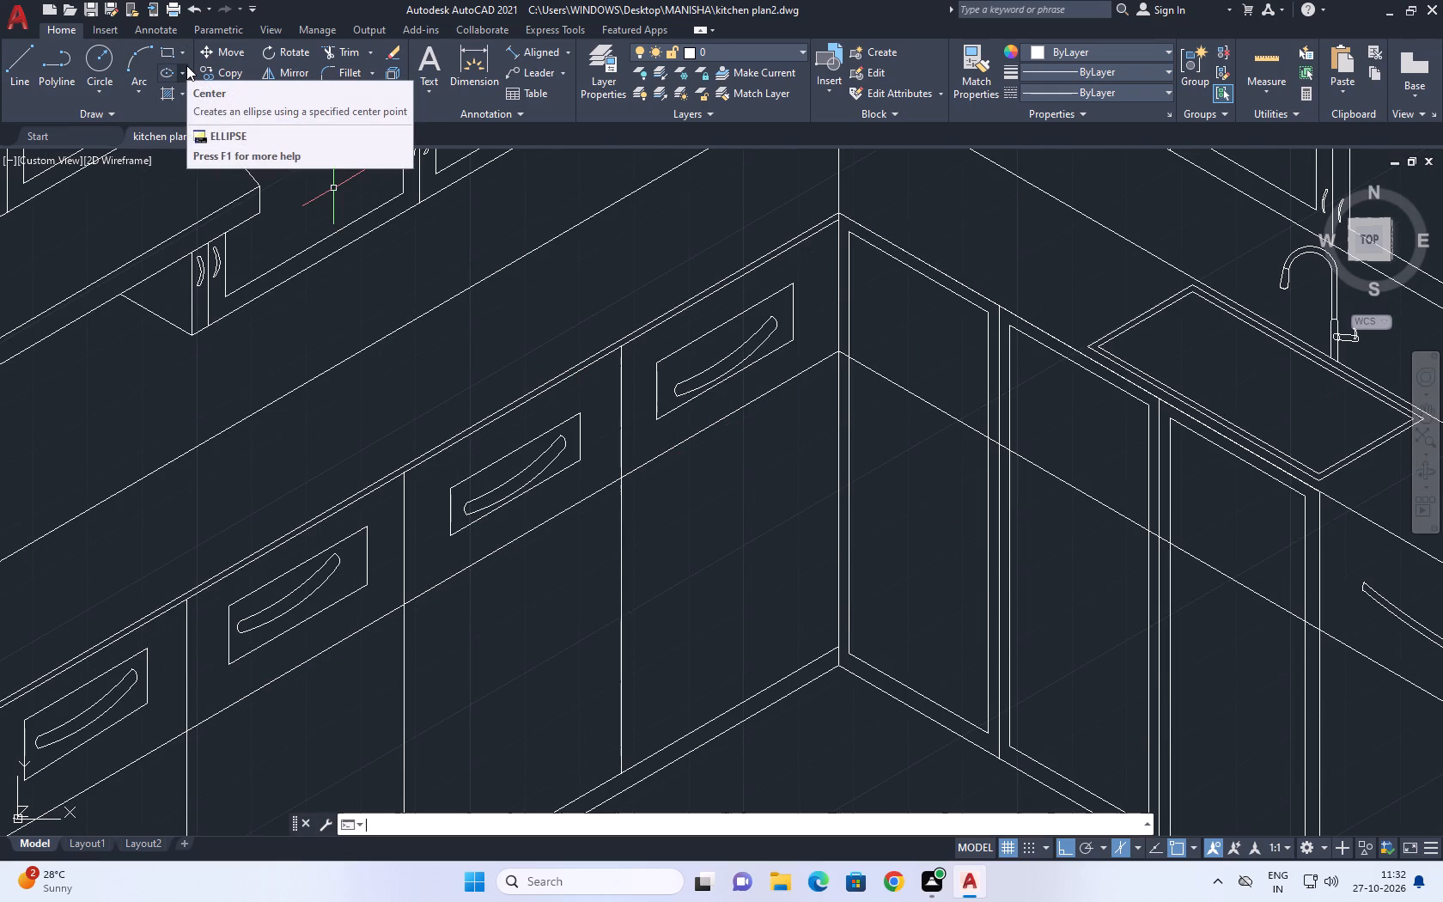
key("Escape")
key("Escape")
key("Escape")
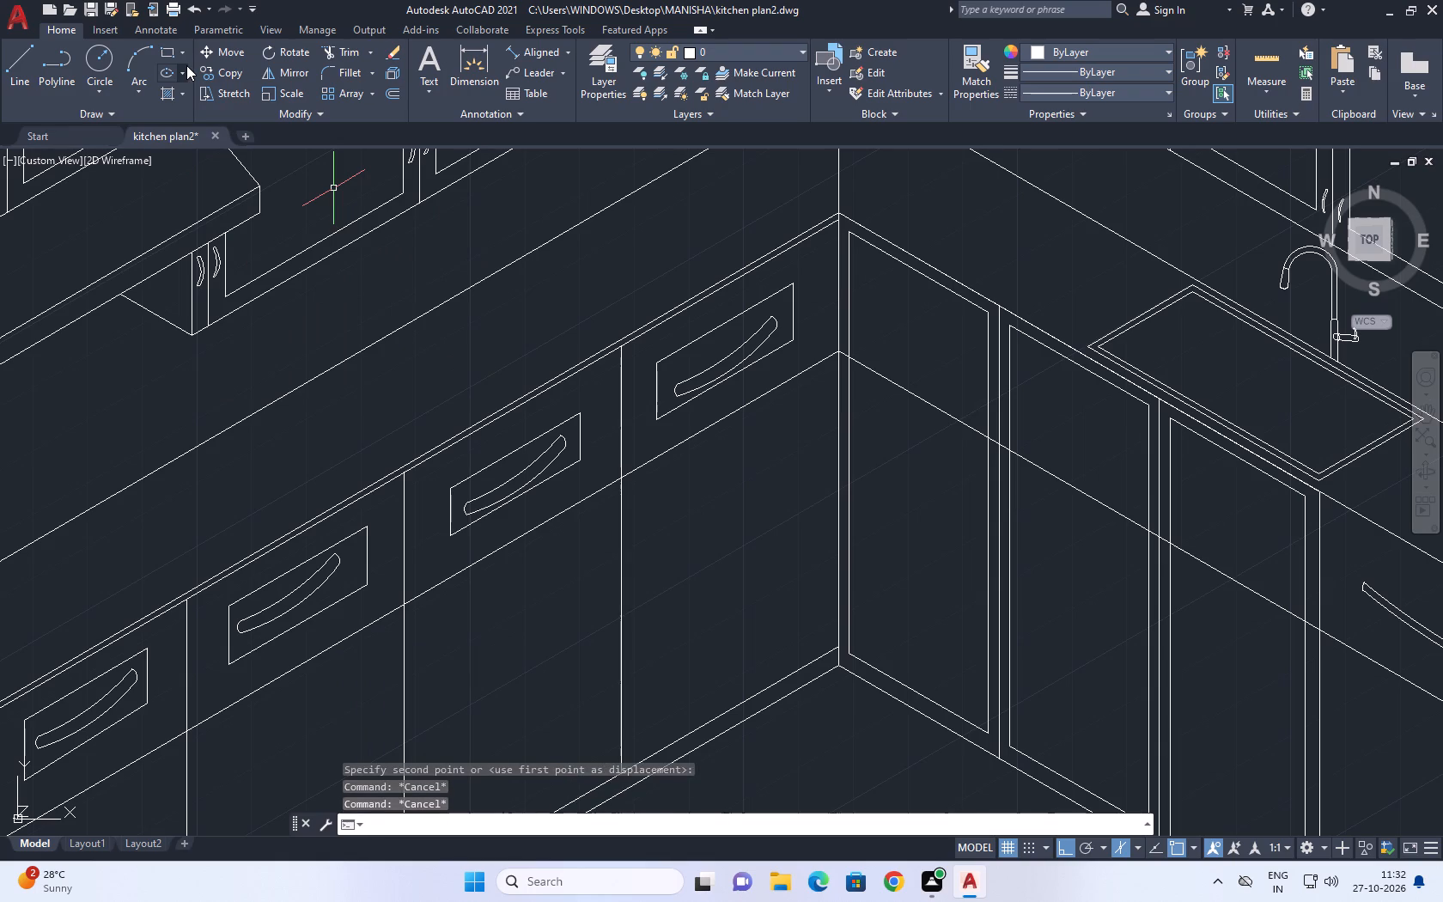
With Ortho off, draw a sagging four-point spline as a handle curve in the sink-side base front beside the room corner.
type("spl")
key("space")
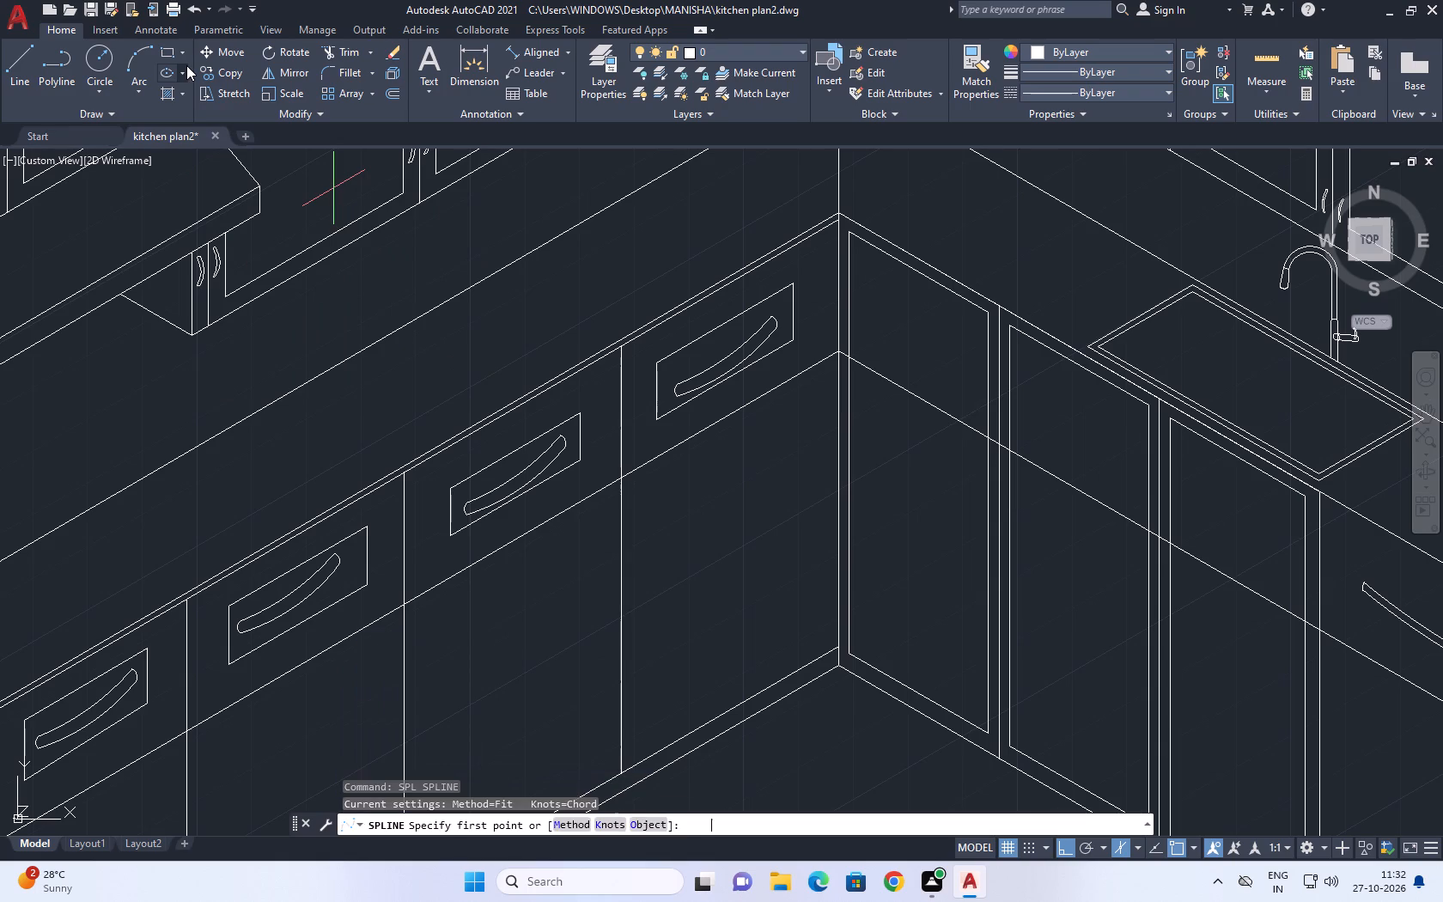
scroll(879, 296, "up", 3)
middle_click_drag(776, 274, 752, 271)
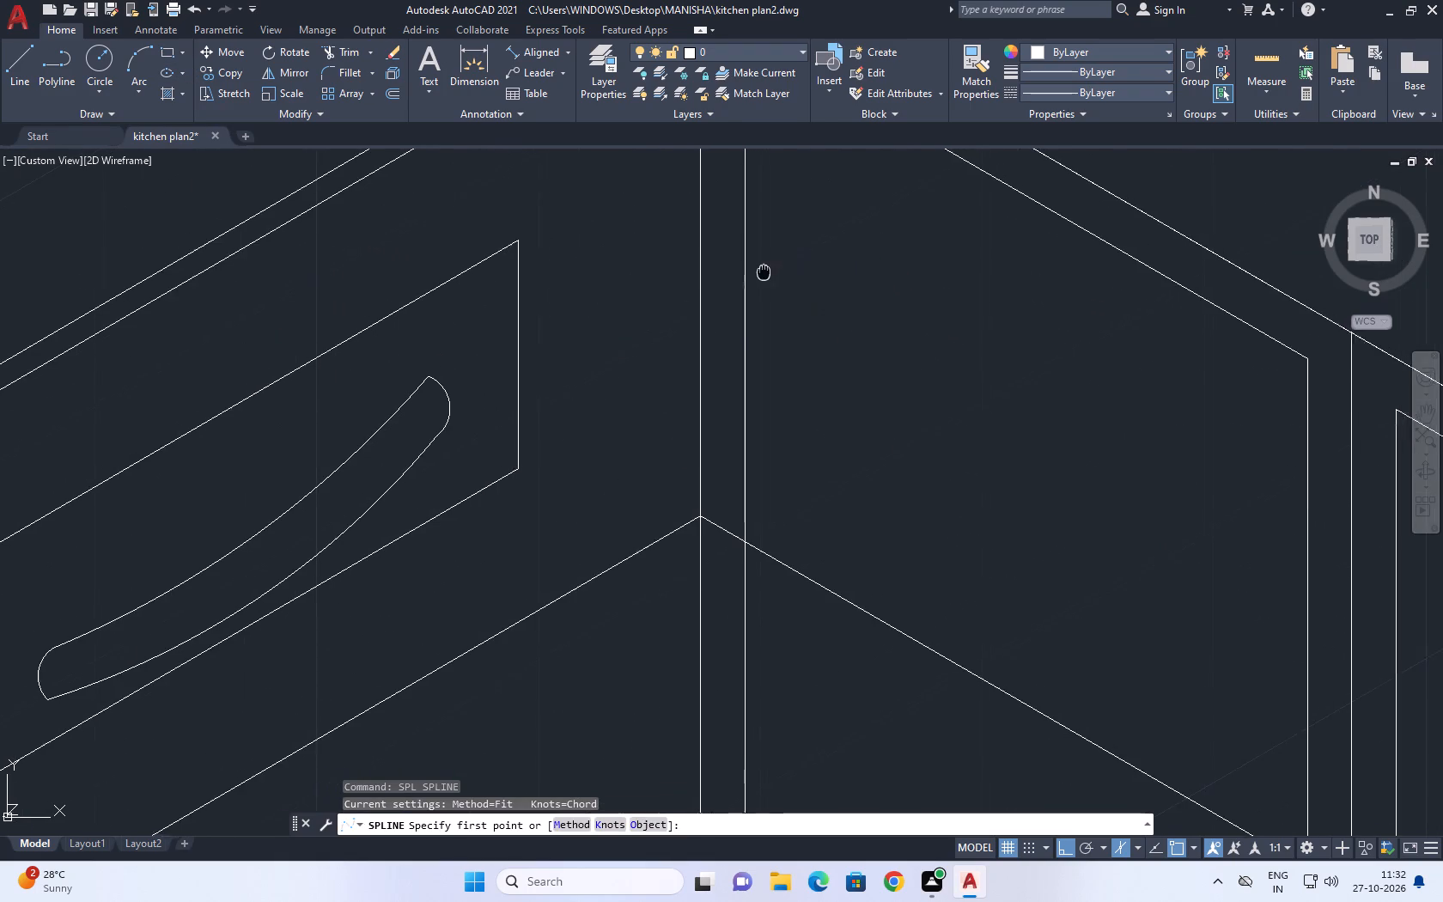
middle_click_drag(752, 271, 721, 272)
left_click_drag(769, 327, 777, 338)
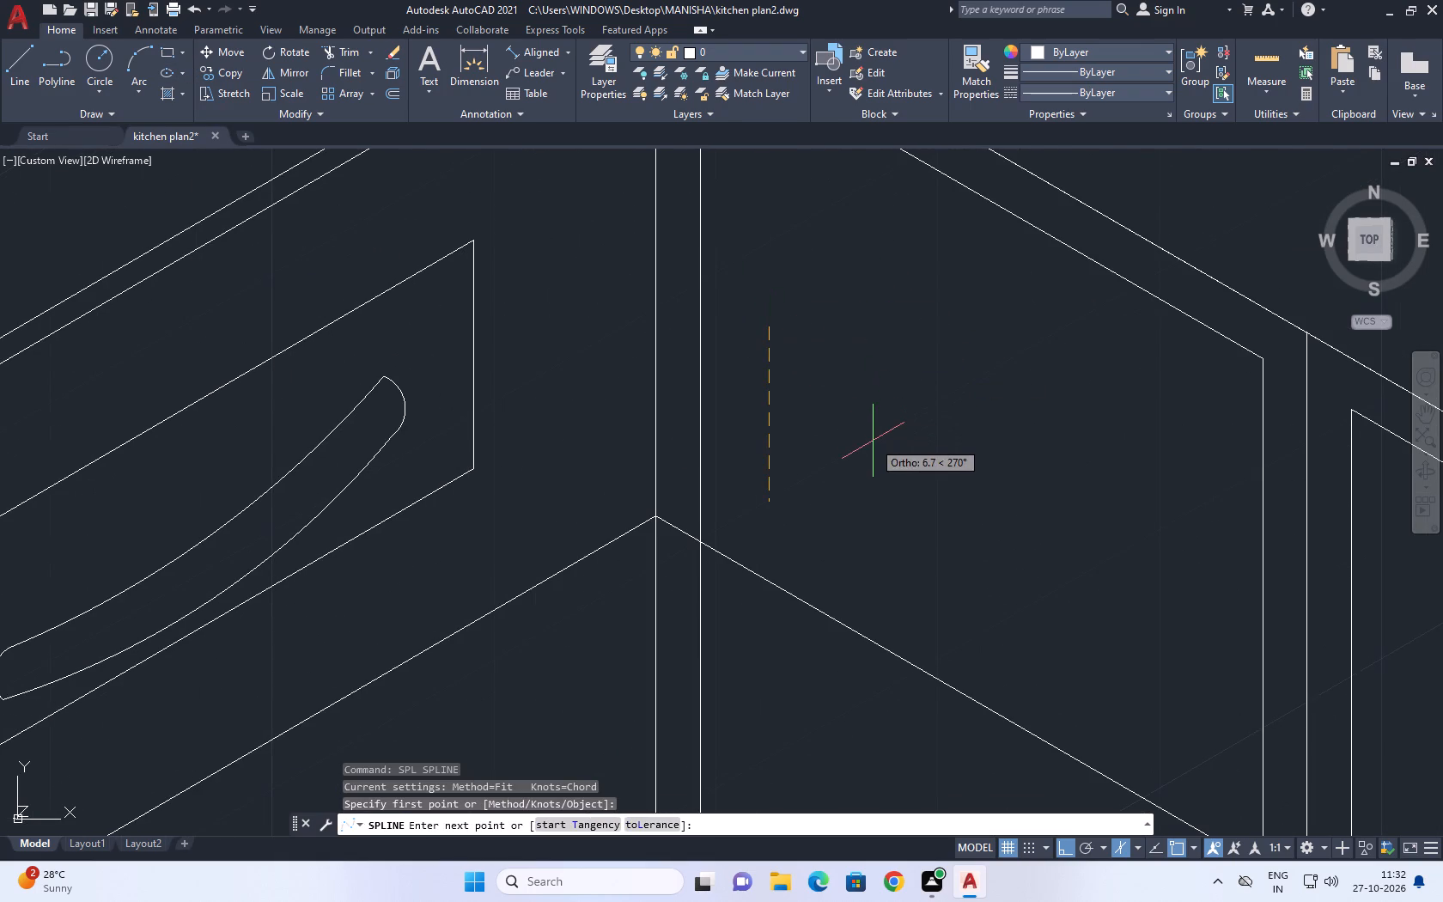
key("F8")
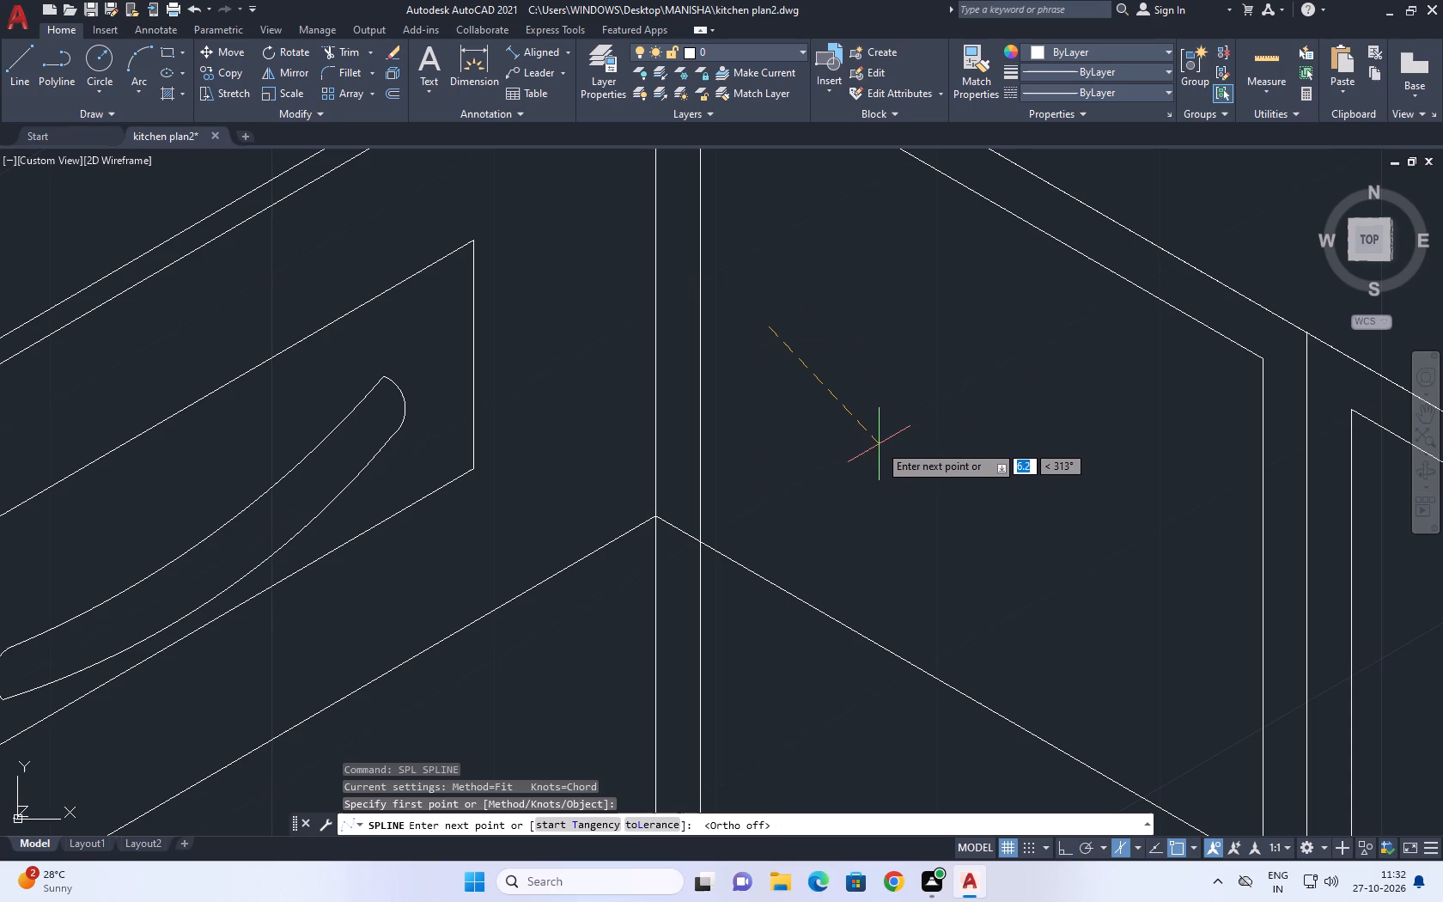
left_click(949, 485)
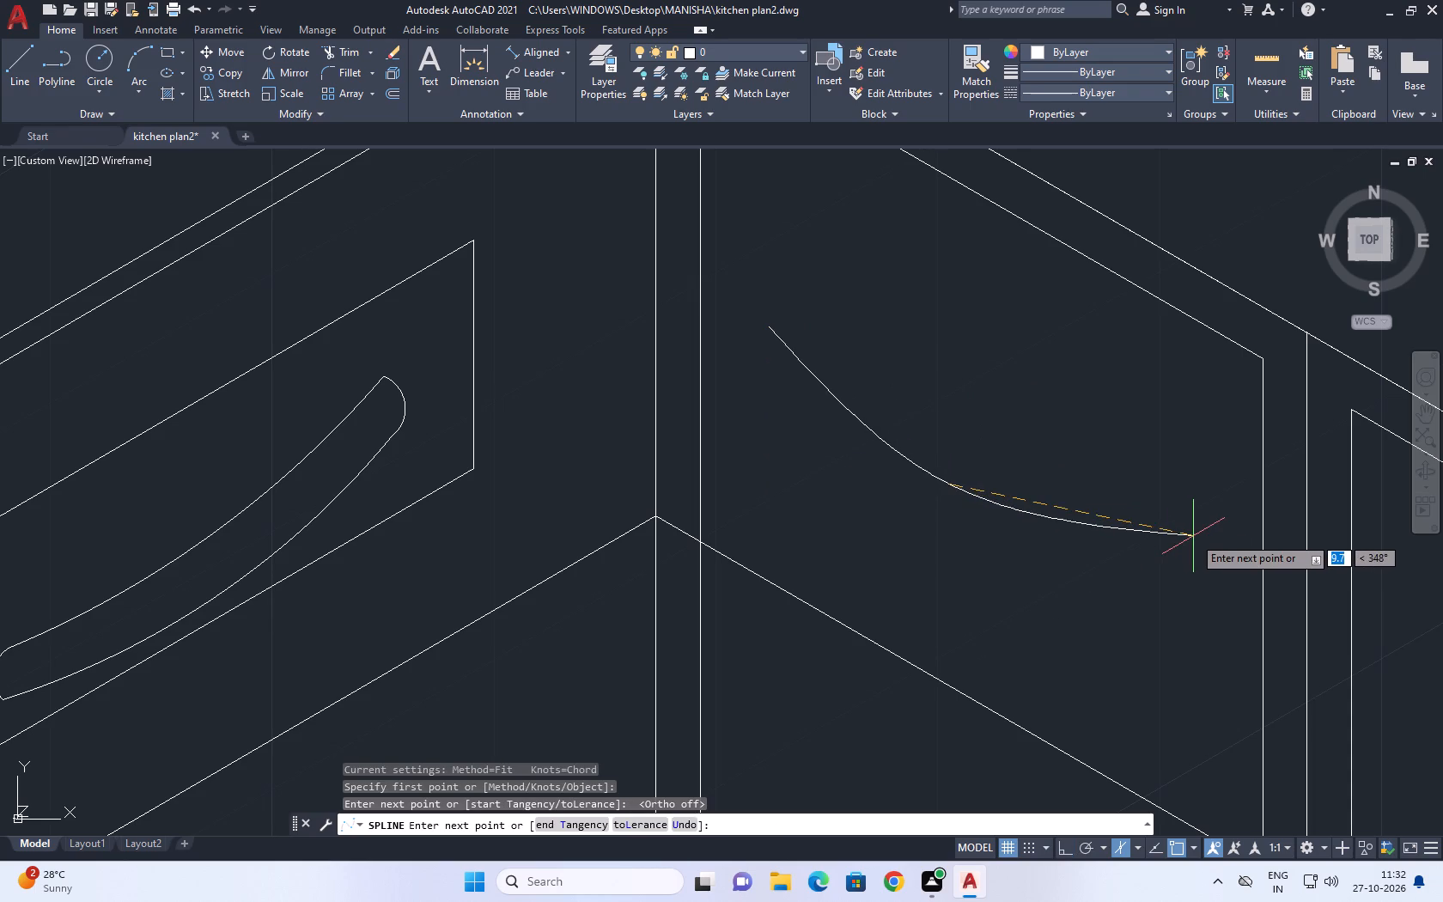
left_click(1193, 536)
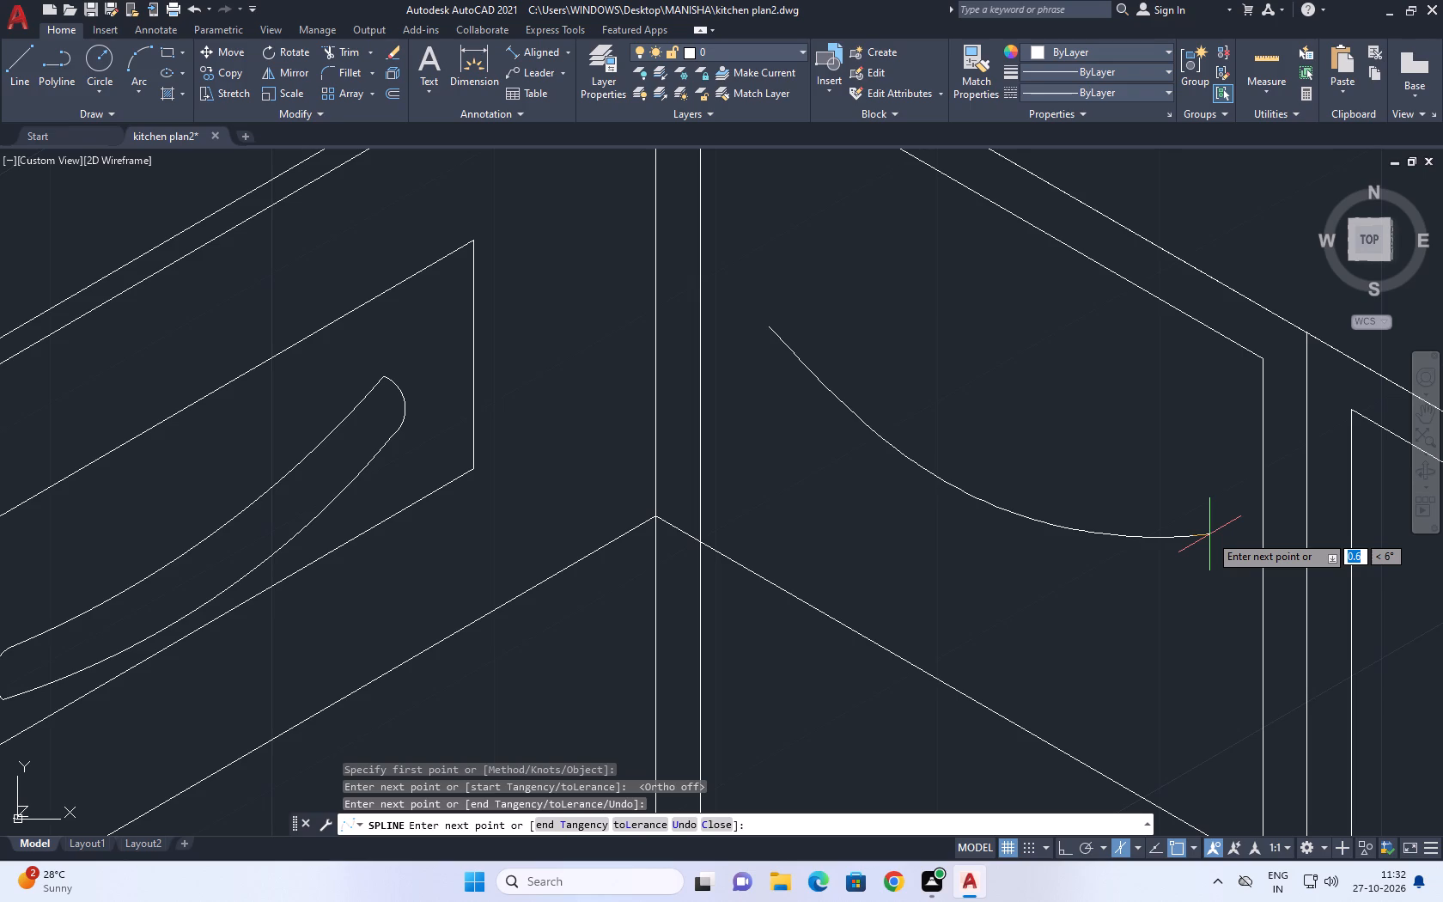
left_click(1209, 534)
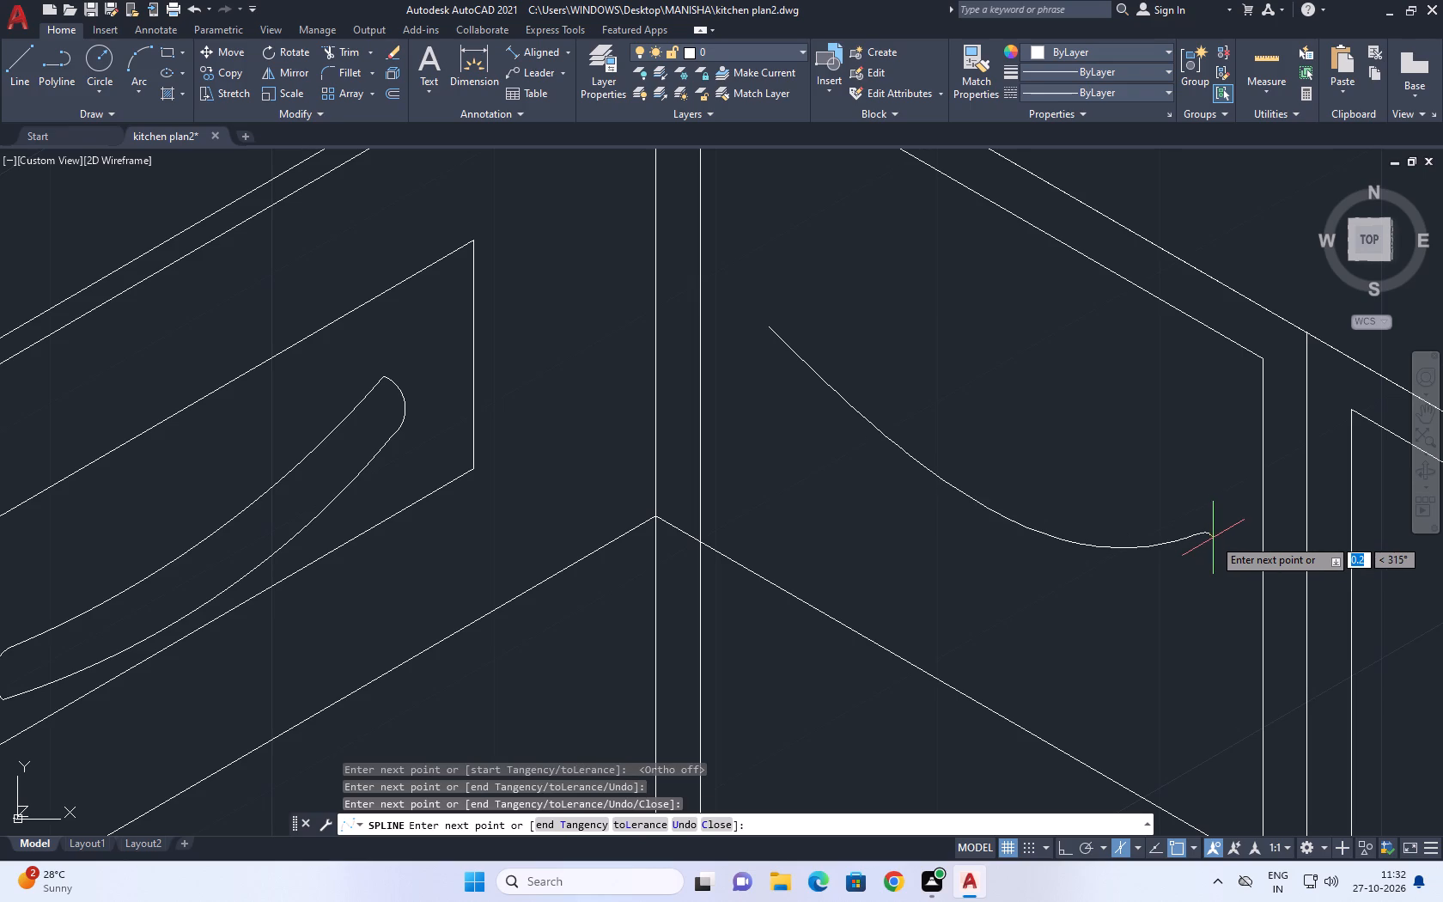
key("Return")
Copy the spline straight down by about 1.2 units to form the handle's lower edge.
left_click(1153, 580)
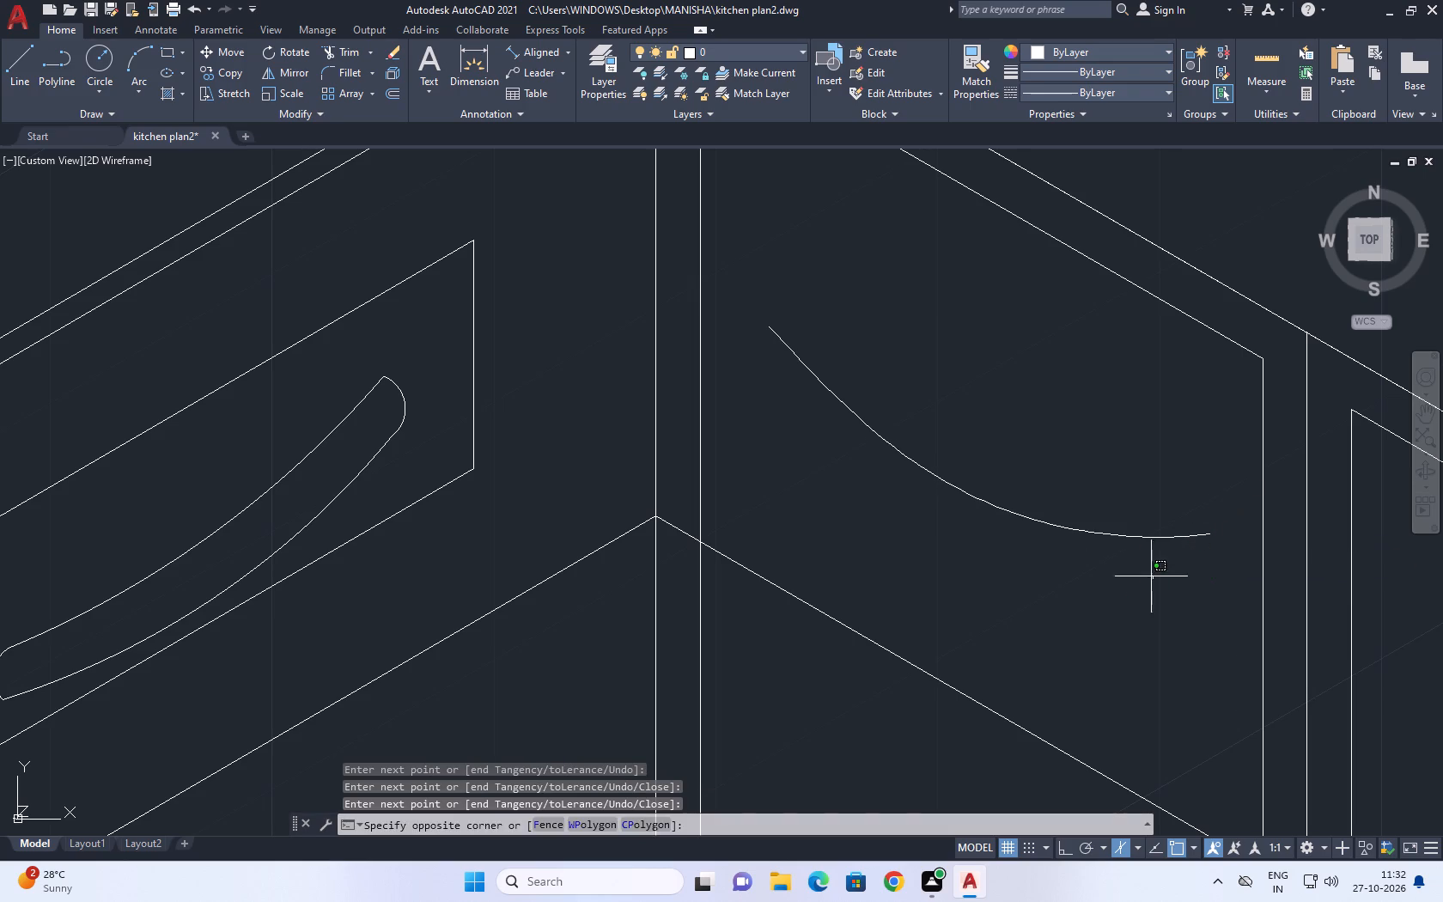
left_click_drag(1098, 531, 1081, 530)
left_click(233, 70)
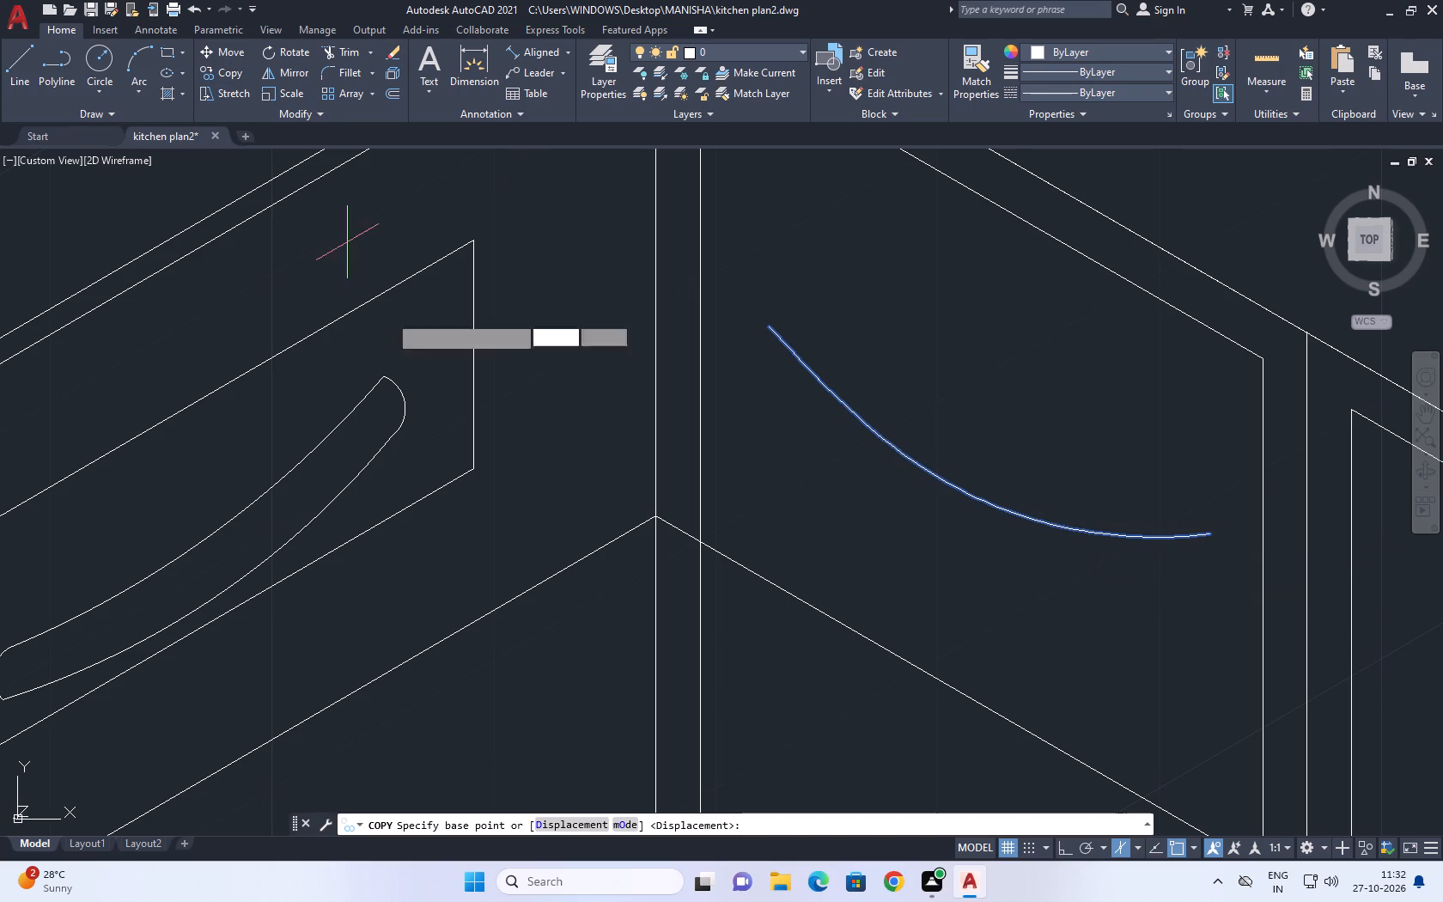
left_click(876, 467)
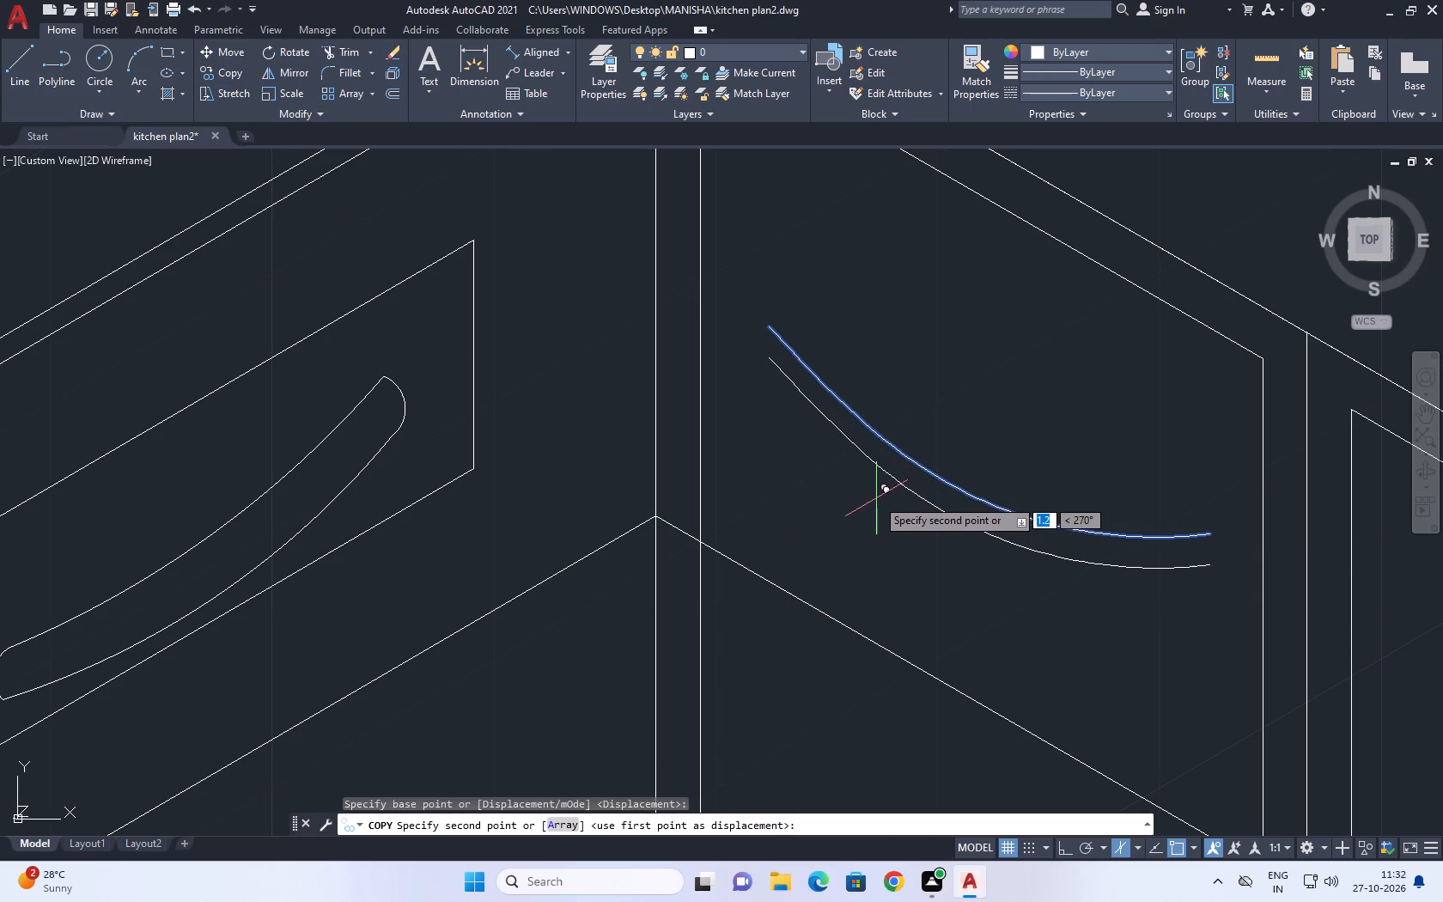
left_click(876, 500)
right_click(874, 384)
left_click(918, 415)
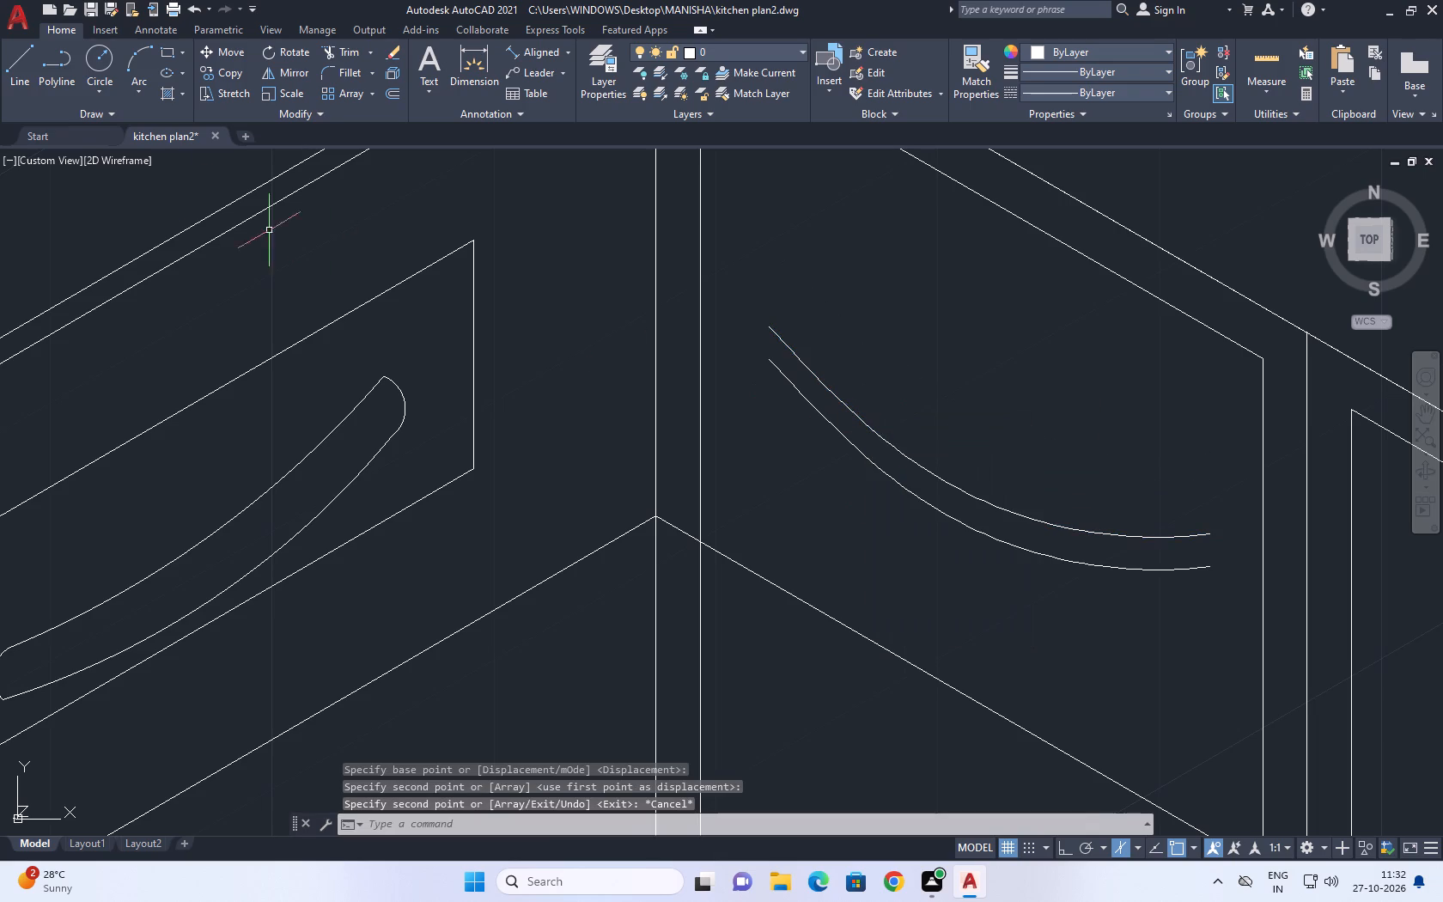
Draw a three-point arc joining the two splines at their upper end, nearest the room corner.
left_click(122, 63)
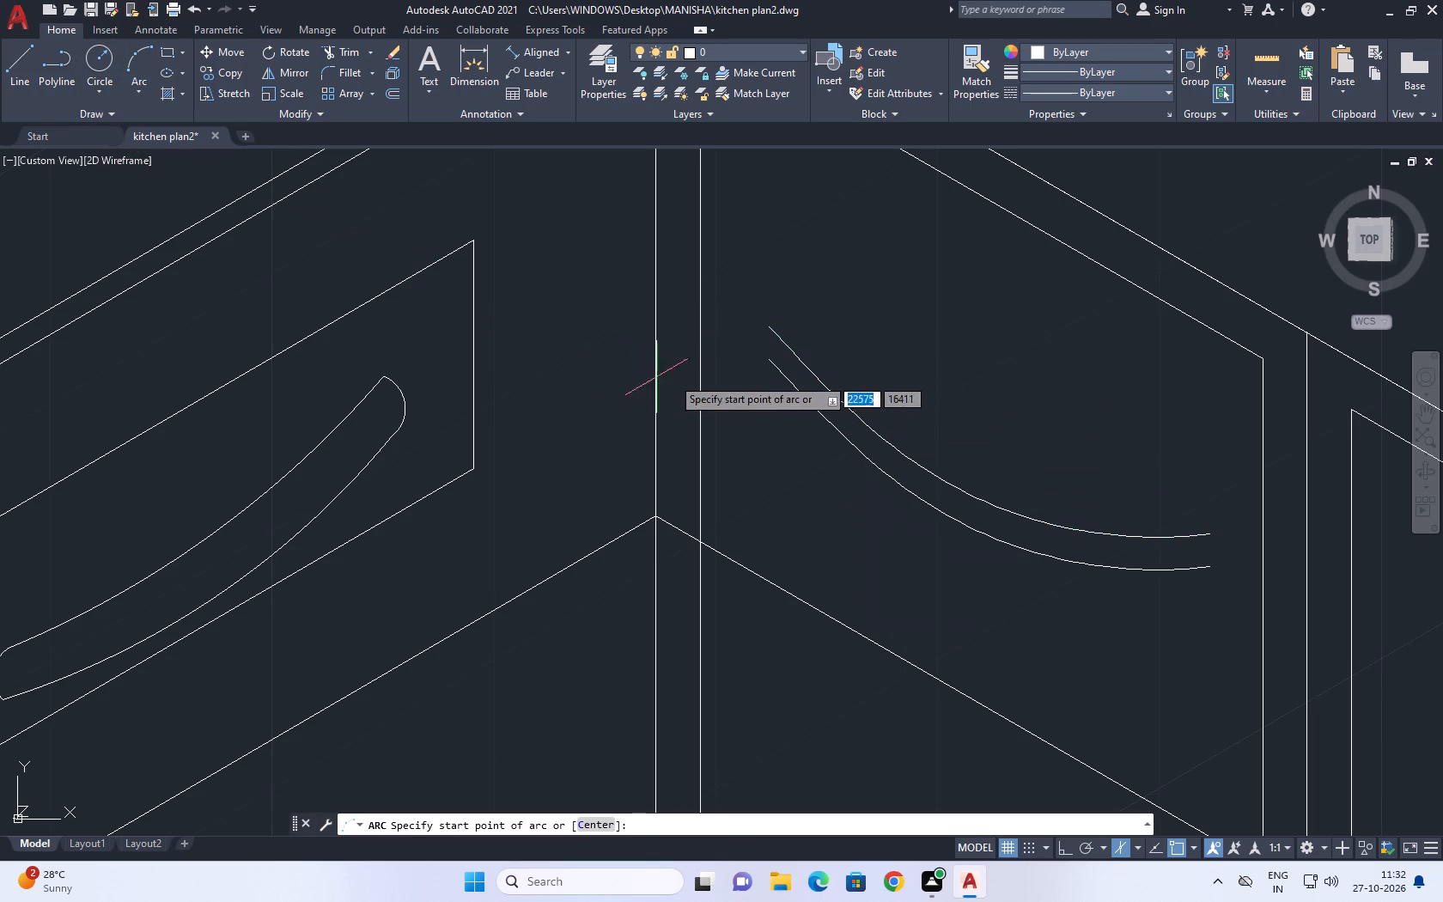
scroll(769, 332, "up", 2)
left_click(764, 323)
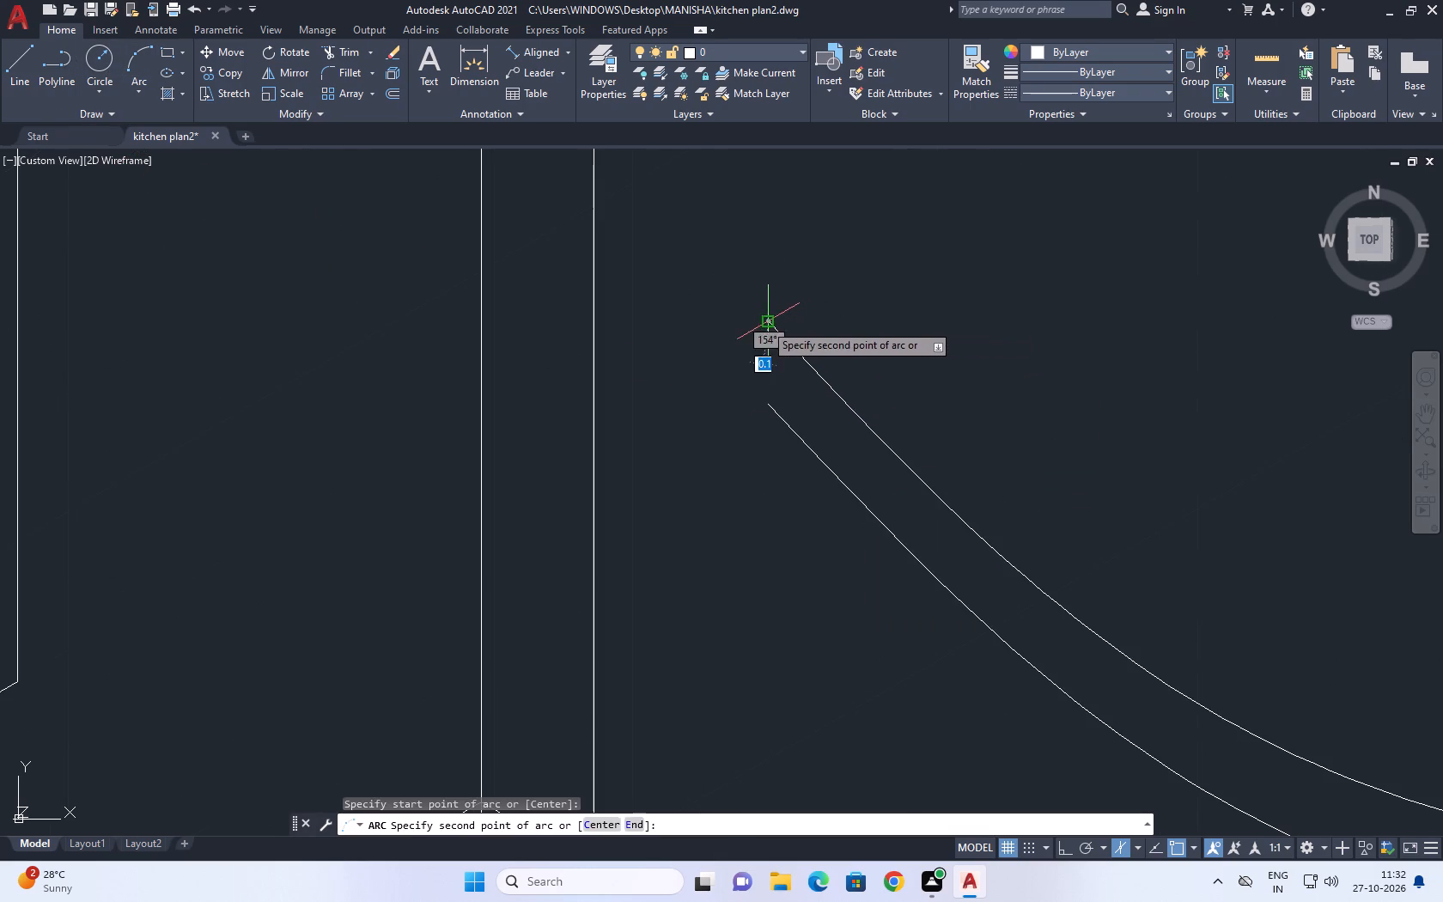
scroll(709, 331, "up", 4)
left_click(776, 341)
scroll(795, 402, "down", 1)
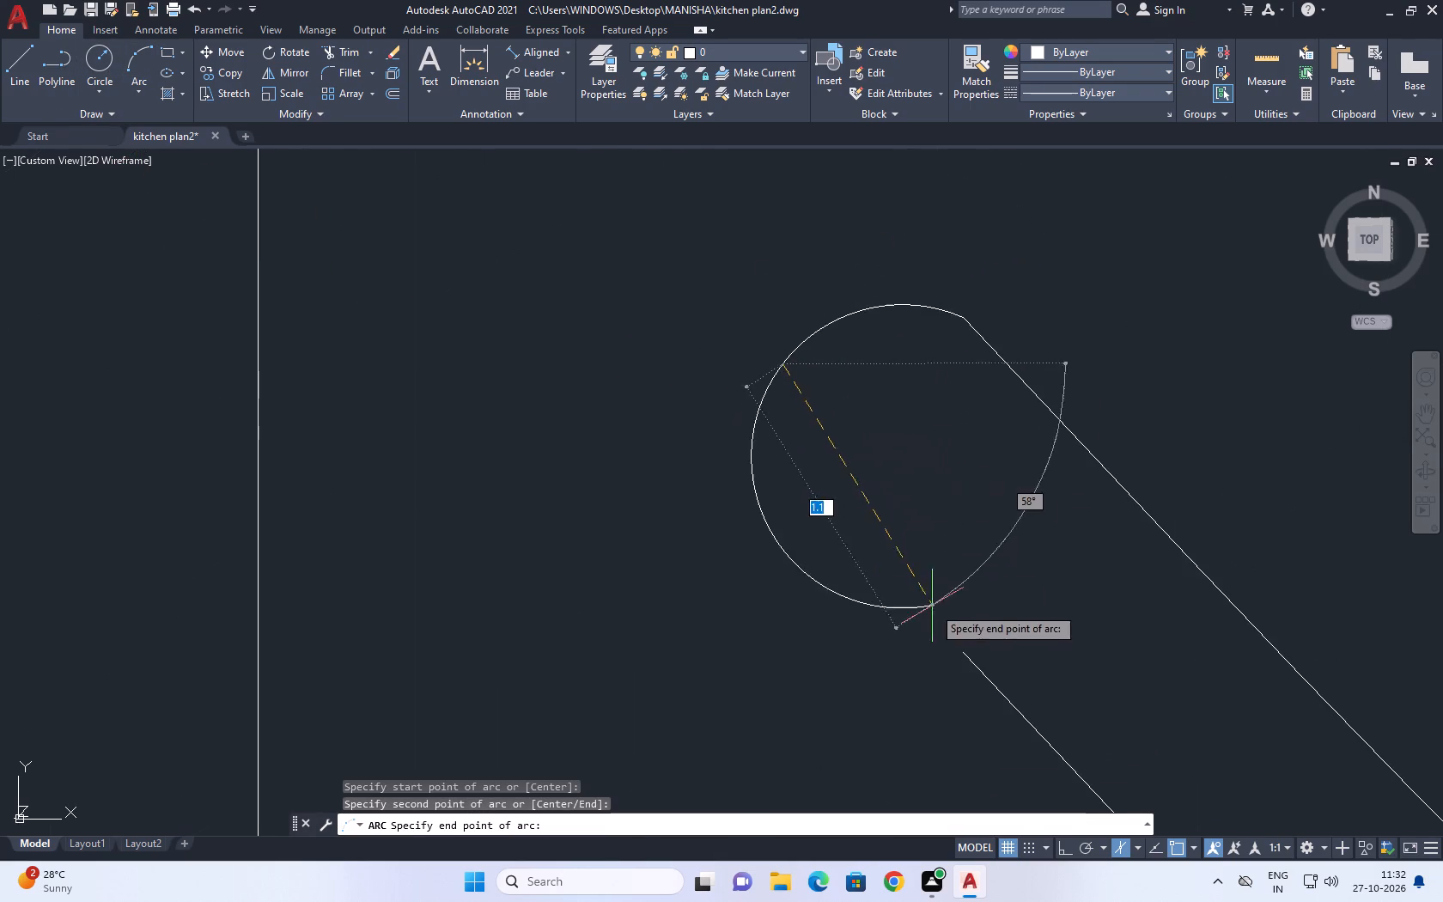
left_click(962, 650)
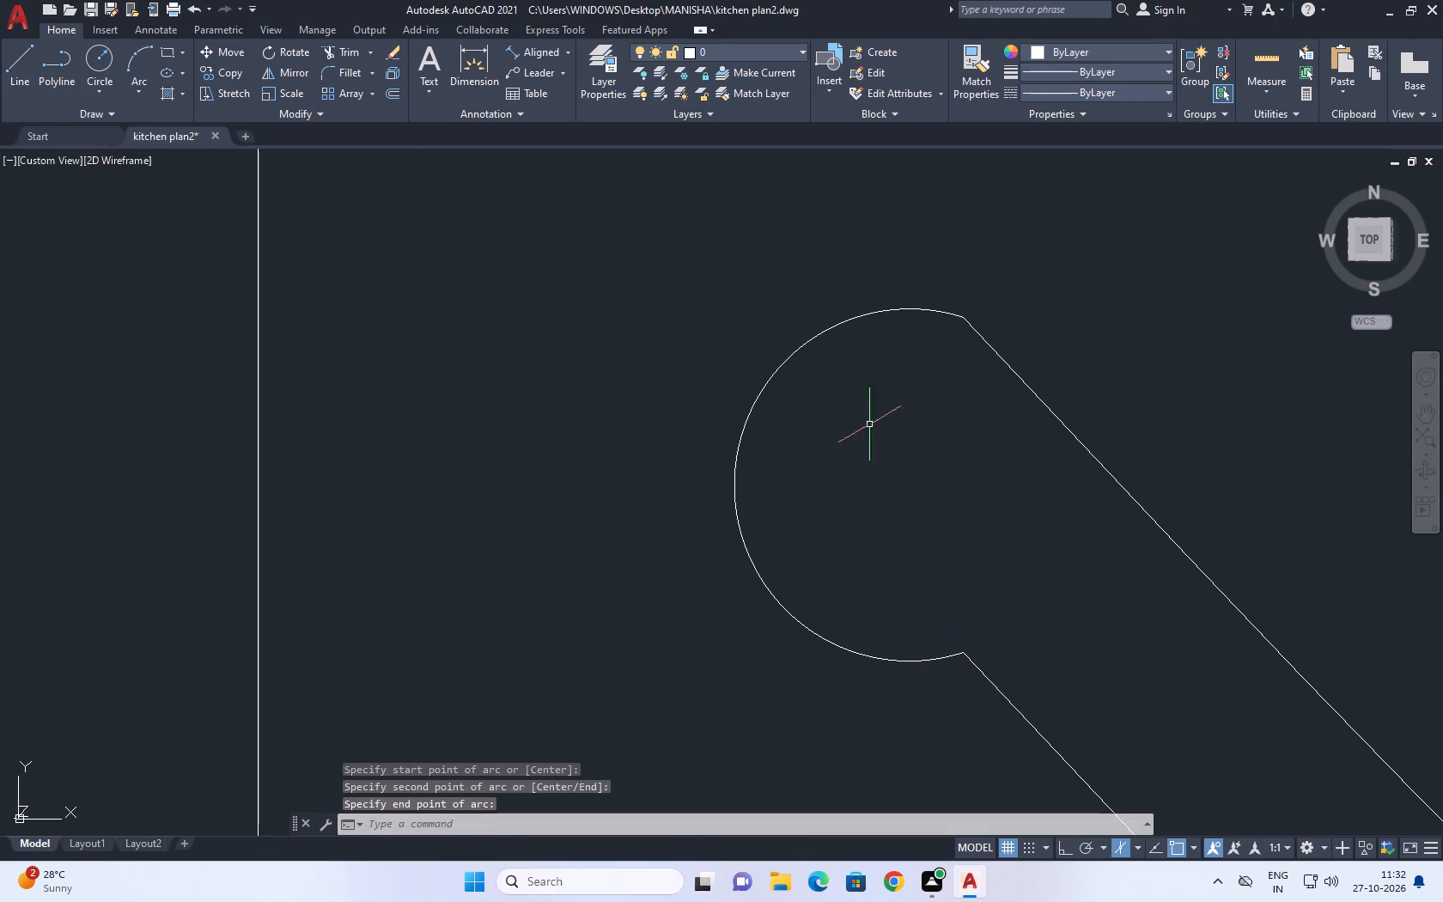
Flatten the new end arc by stretching its midpoint inward toward the two spline ends.
left_click(852, 362)
left_click(694, 368)
left_click(739, 485)
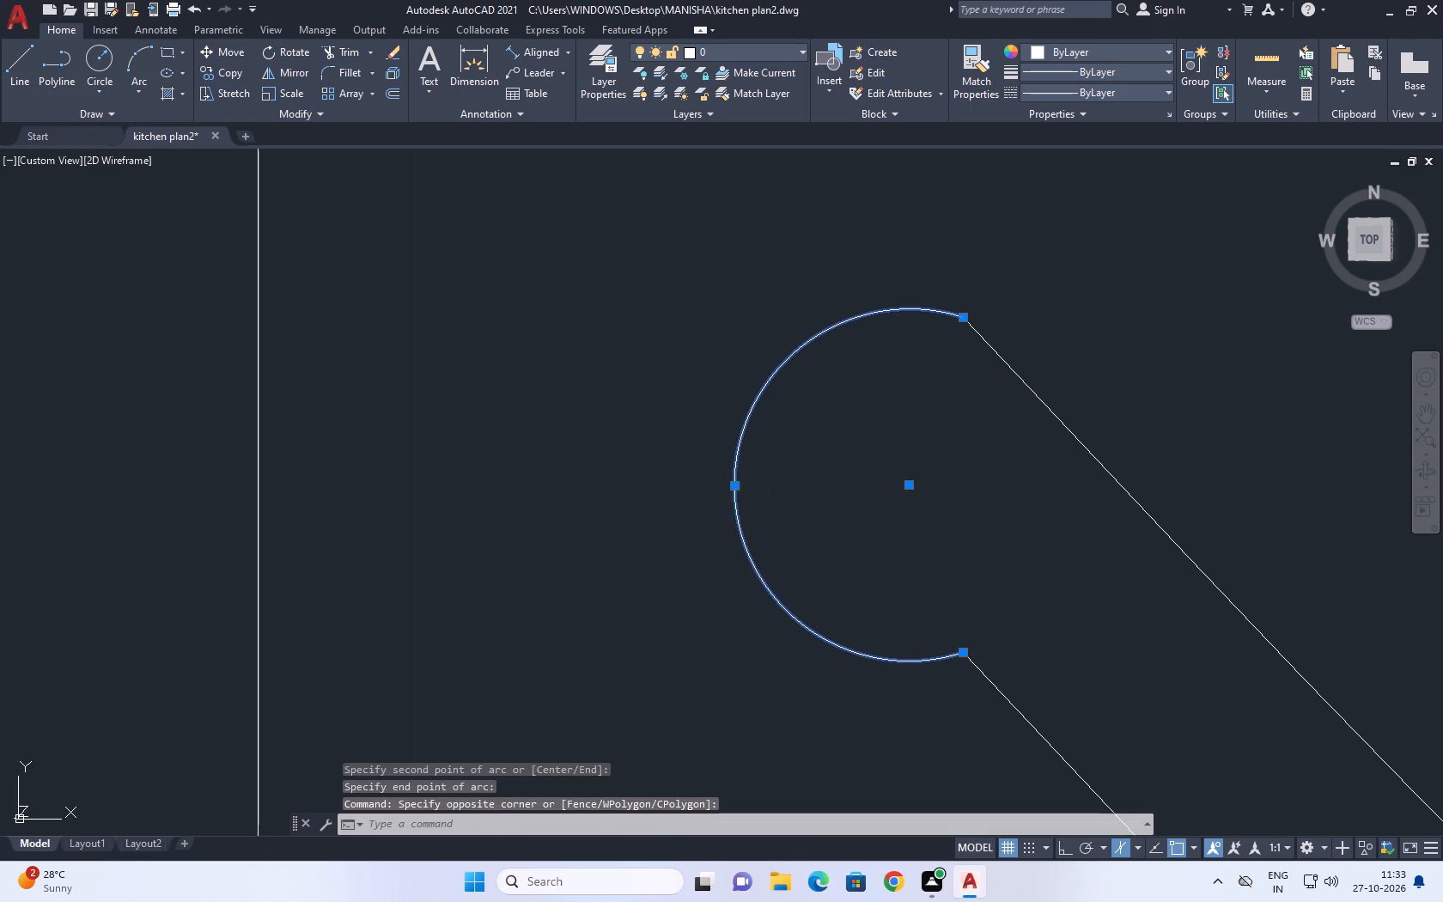
left_click(840, 450)
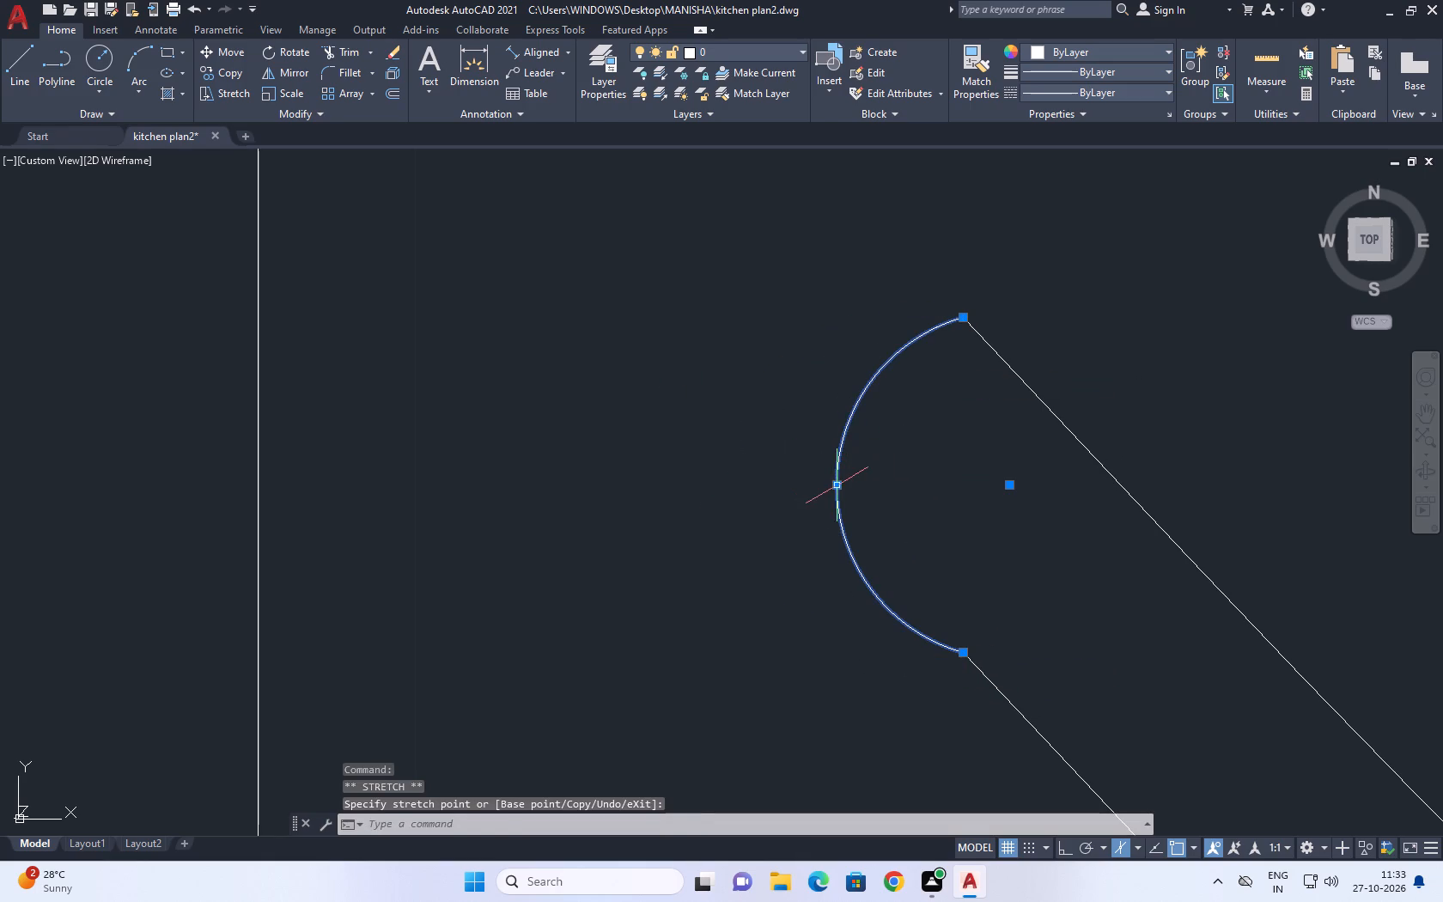
left_click(838, 485)
left_click(905, 479)
Close the handle's other end with a three-point arc from the lower spline's endpoint to the upper spline's endpoint.
scroll(742, 424, "down", 6)
middle_click_drag(898, 527, 828, 508)
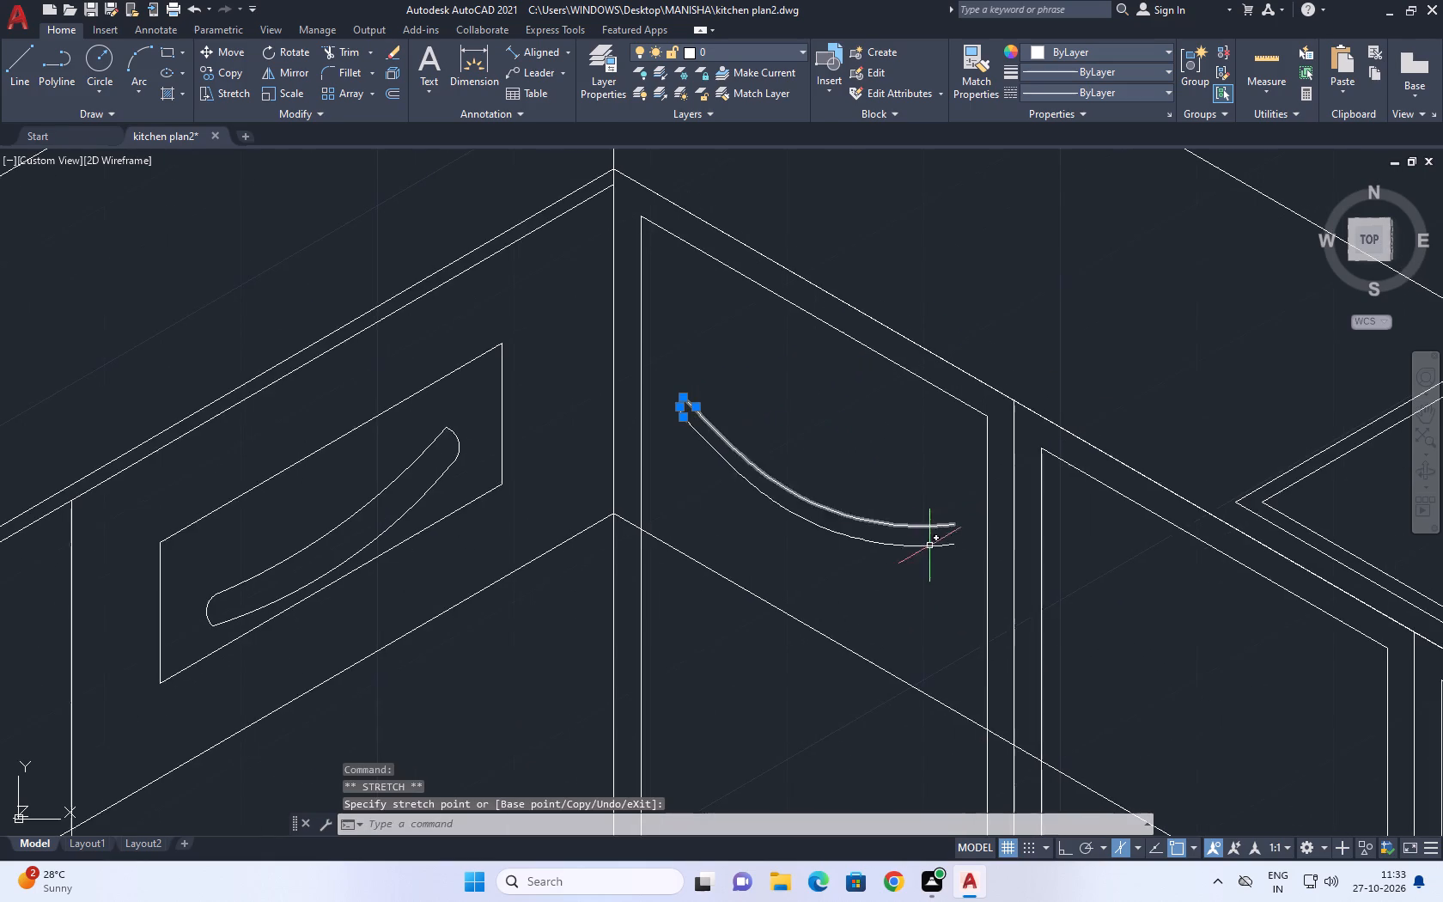
scroll(954, 536, "up", 1)
scroll(530, 181, "up", 1)
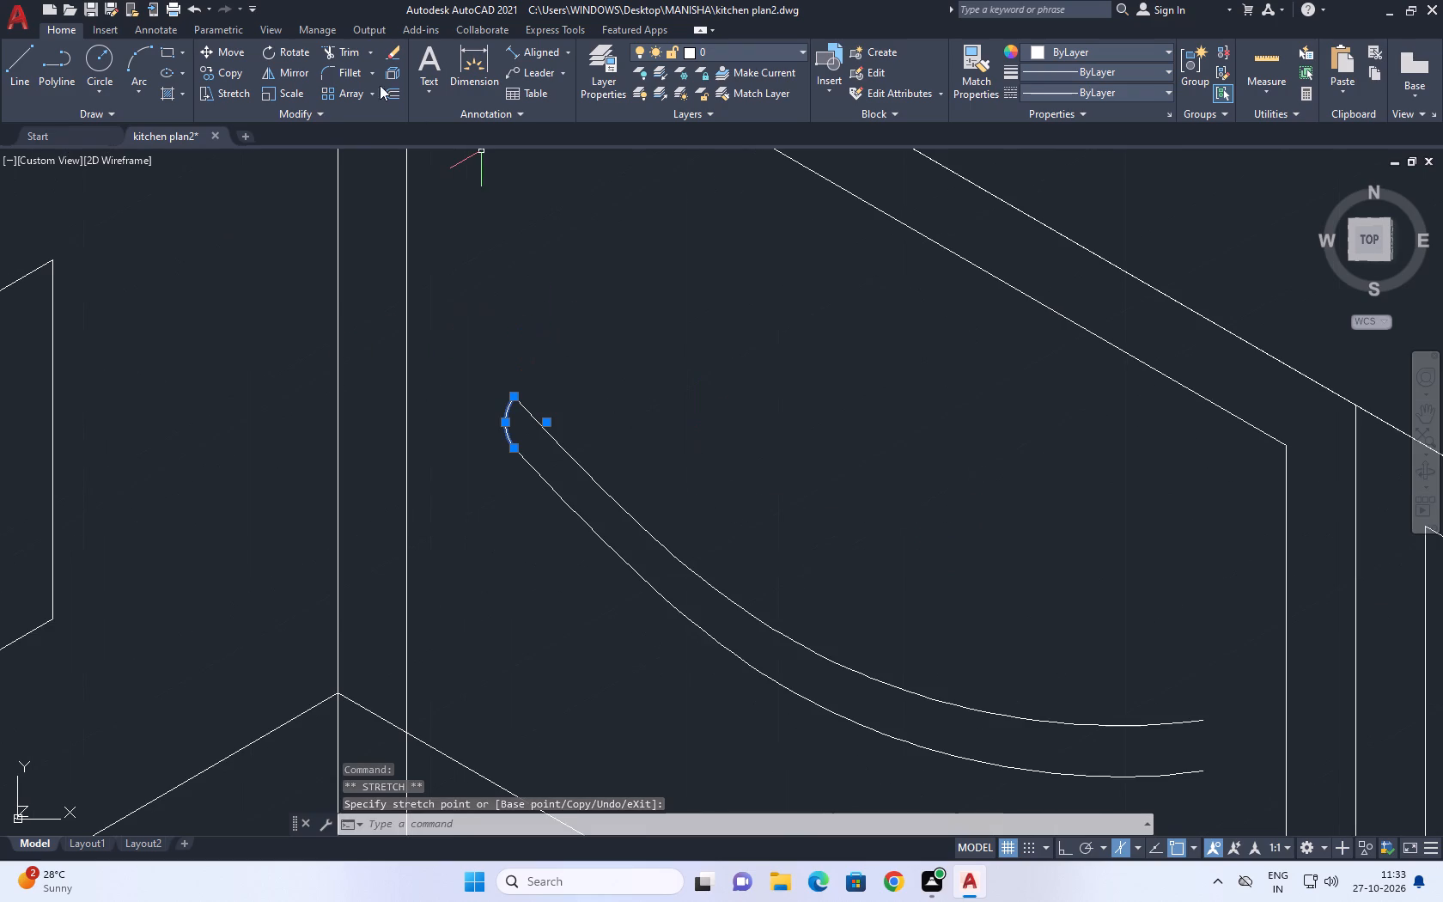
left_click(135, 64)
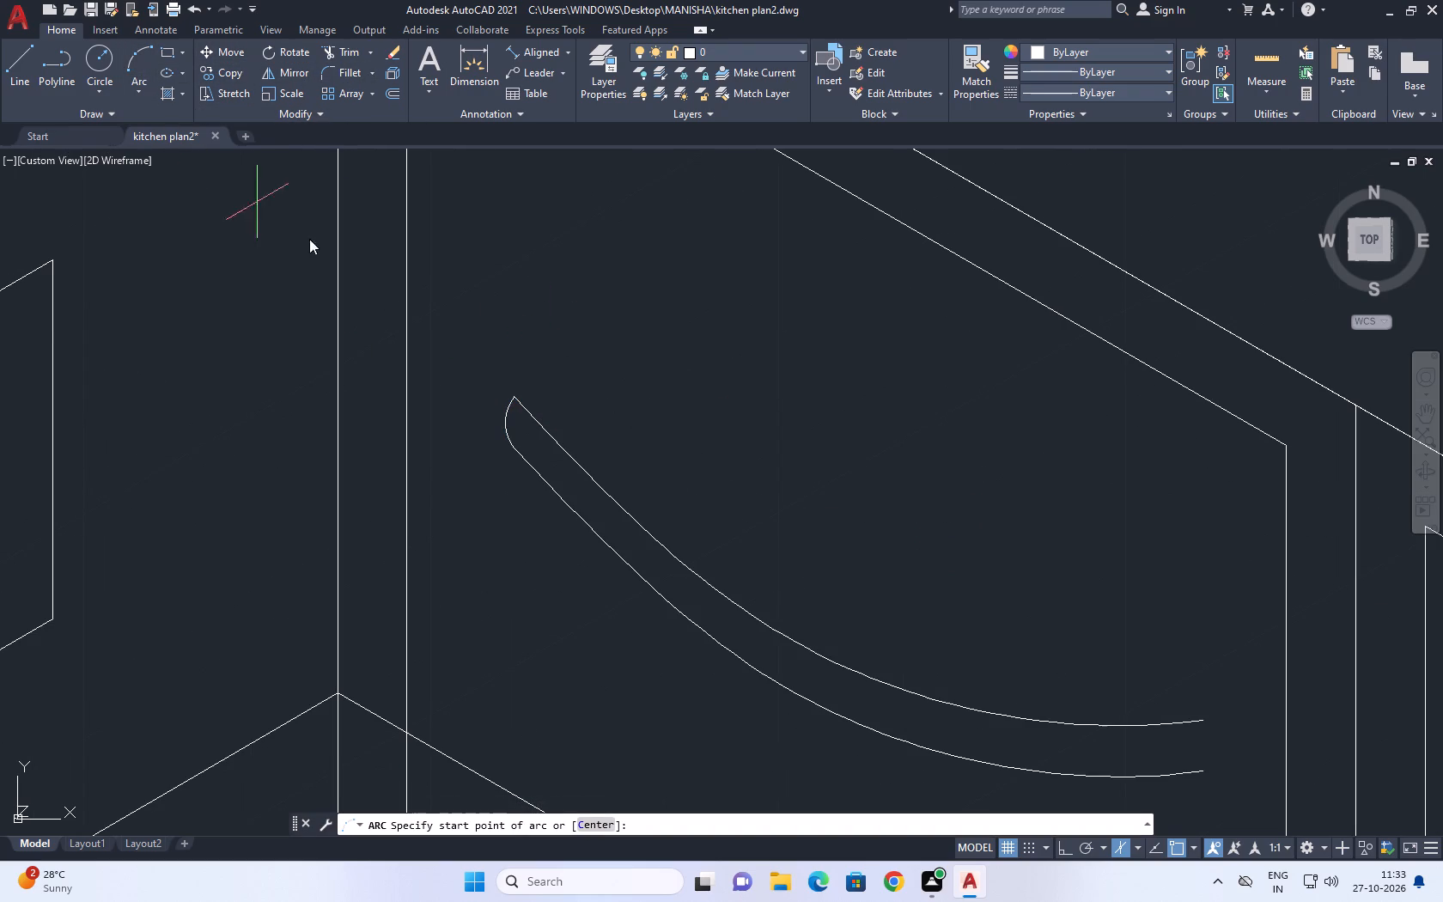
scroll(654, 452, "down", 2)
scroll(895, 582, "up", 2)
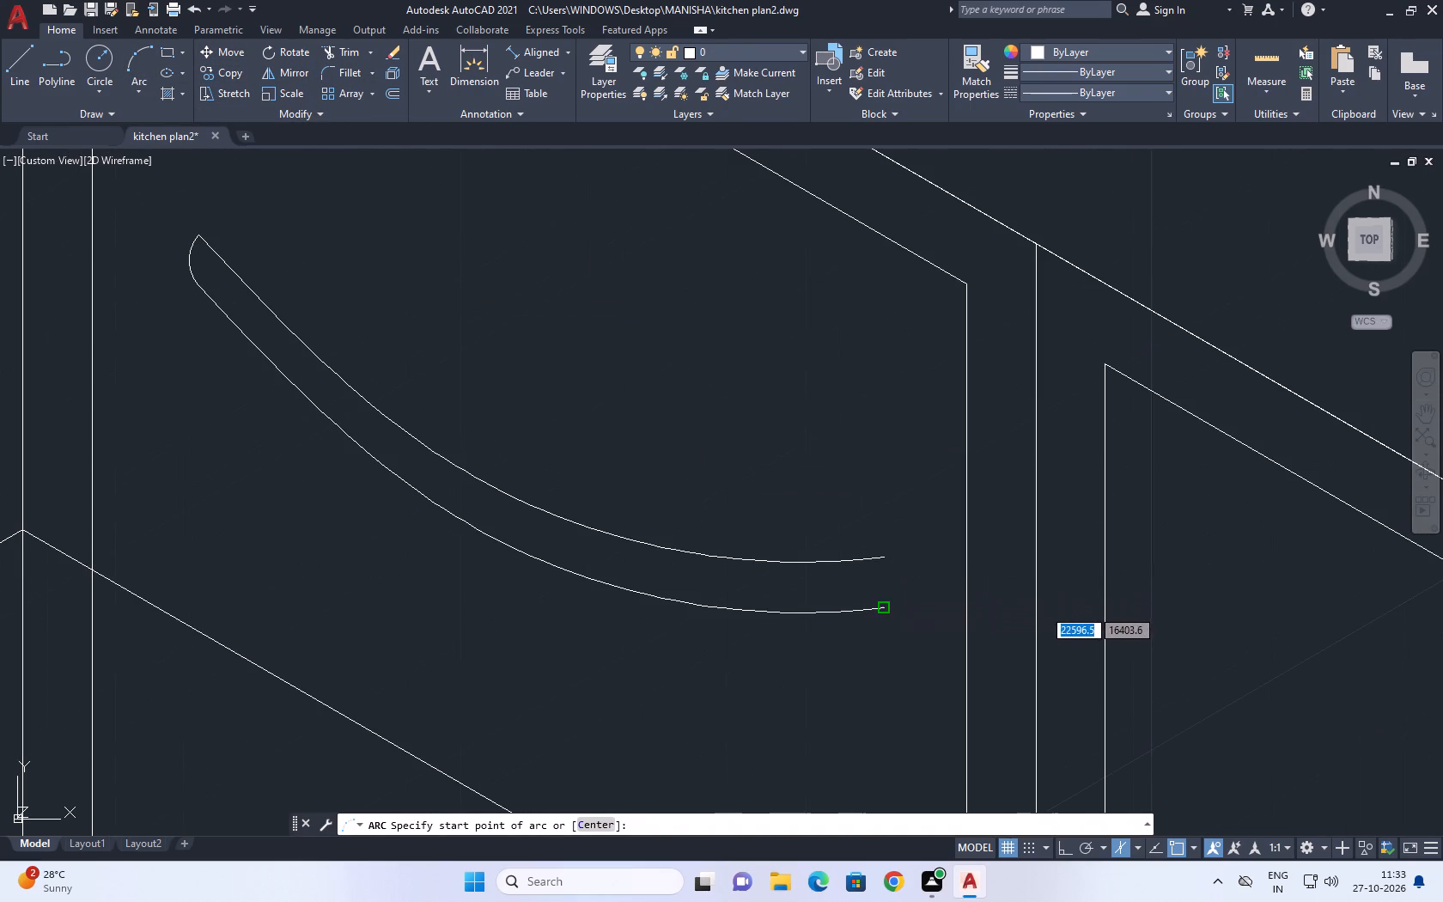
left_click(885, 608)
scroll(898, 585, "up", 2)
left_click(903, 568)
left_click(861, 511)
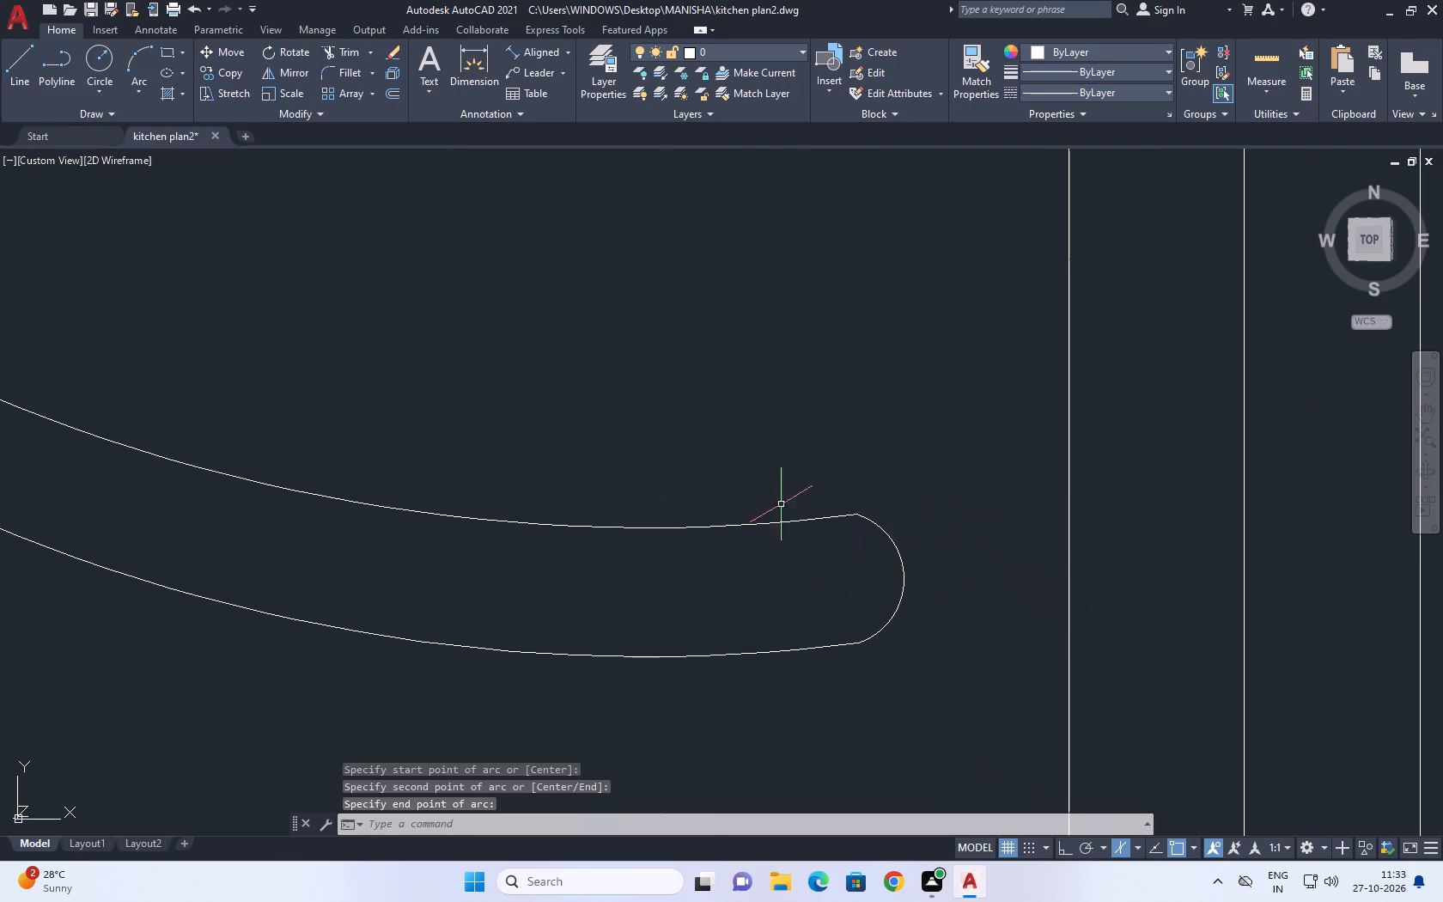
Stretch the middle fit point of the handle's lower spline slightly outward, away from the upper spline, to widen the handle's middle.
scroll(585, 414, "down", 5)
middle_click_drag(424, 355, 457, 392)
scroll(477, 425, "up", 3)
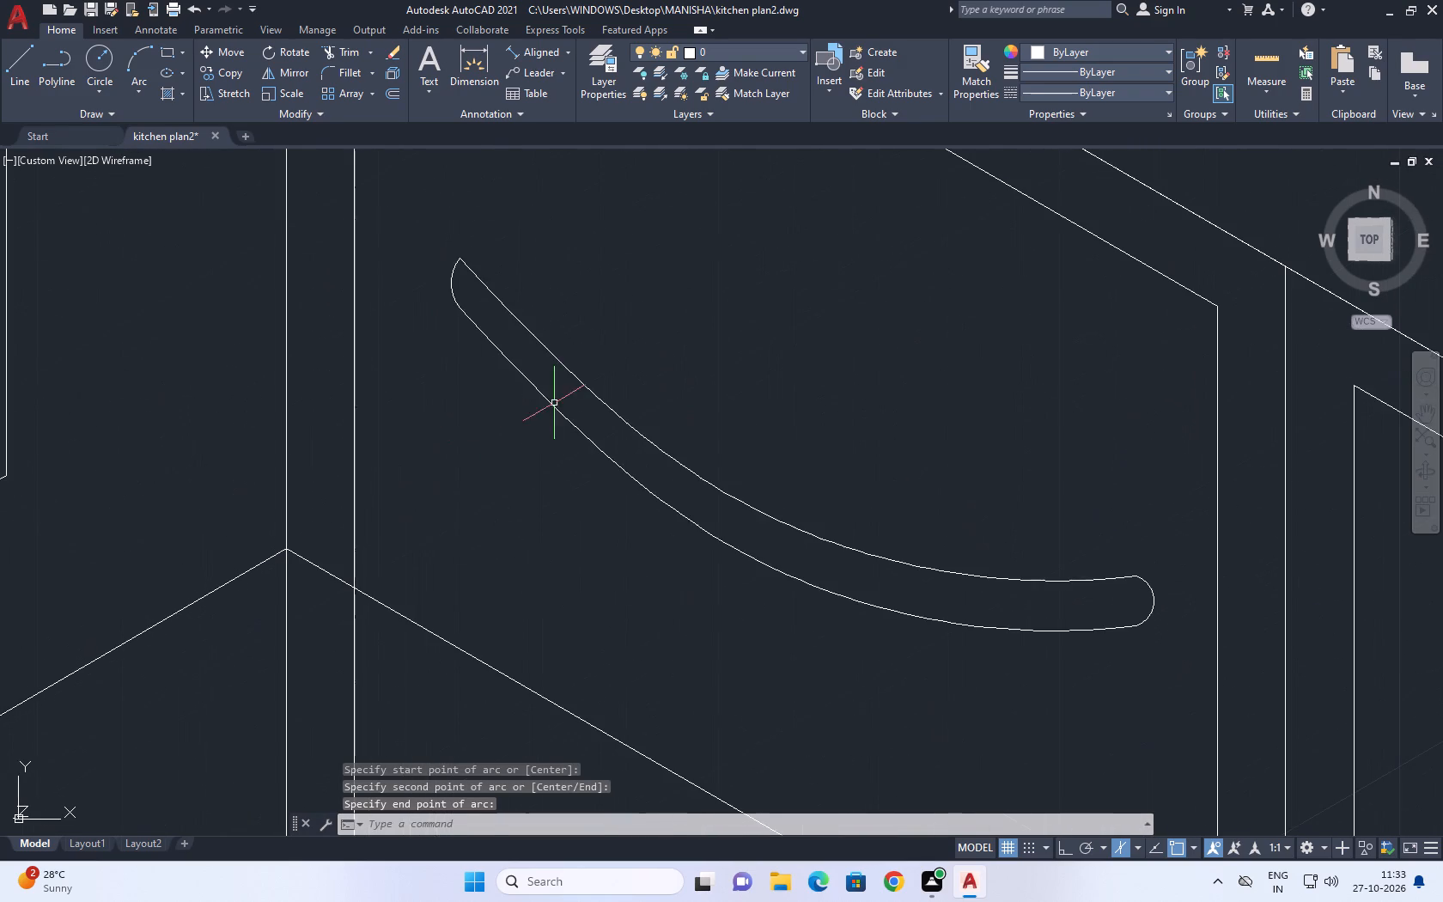
left_click(554, 400)
left_click(526, 381)
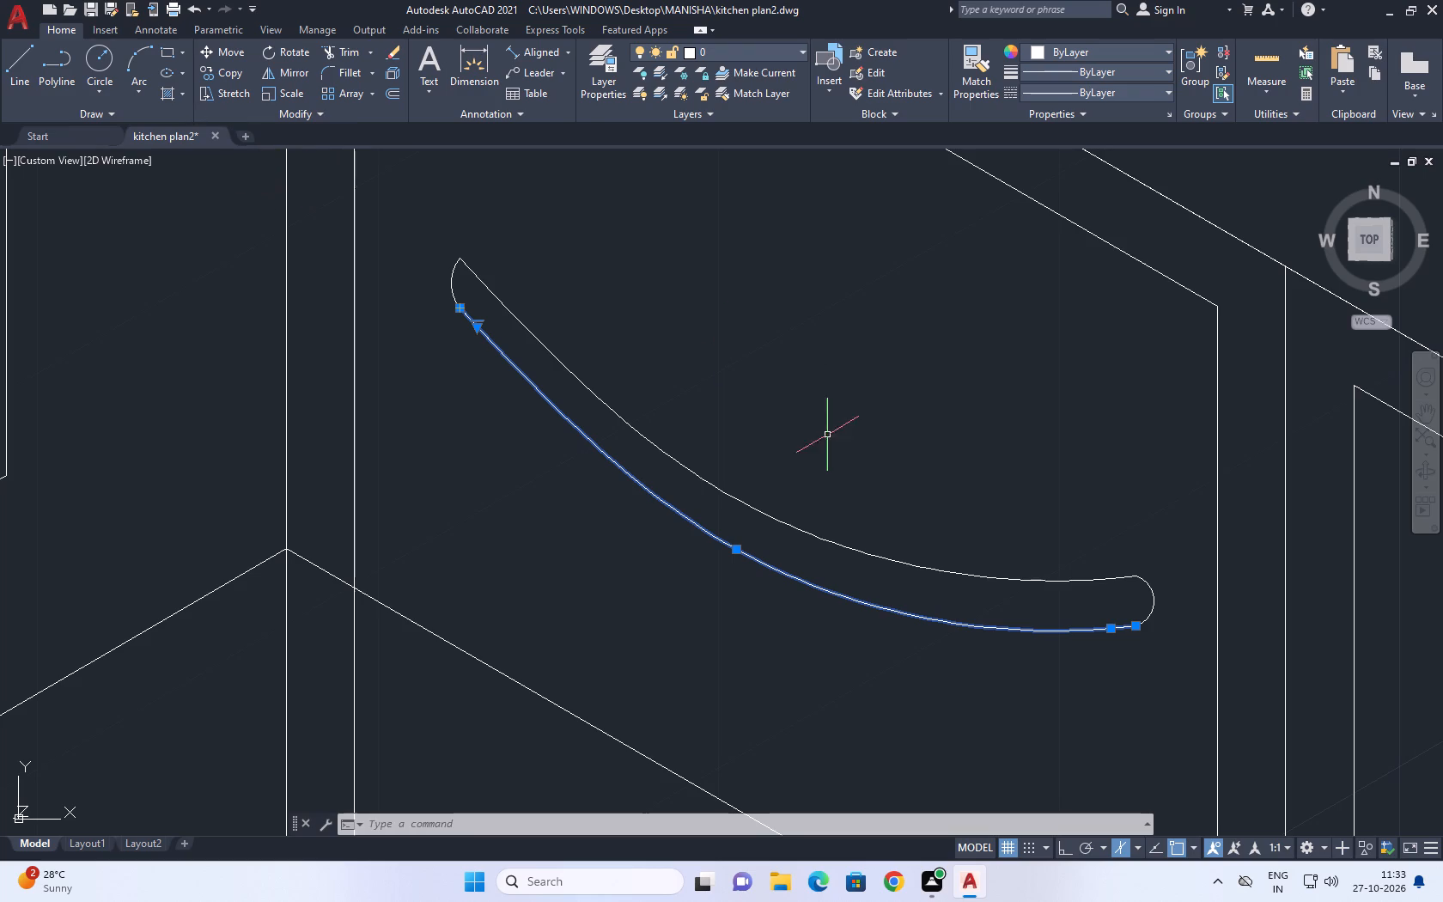
middle_click_drag(805, 432, 715, 402)
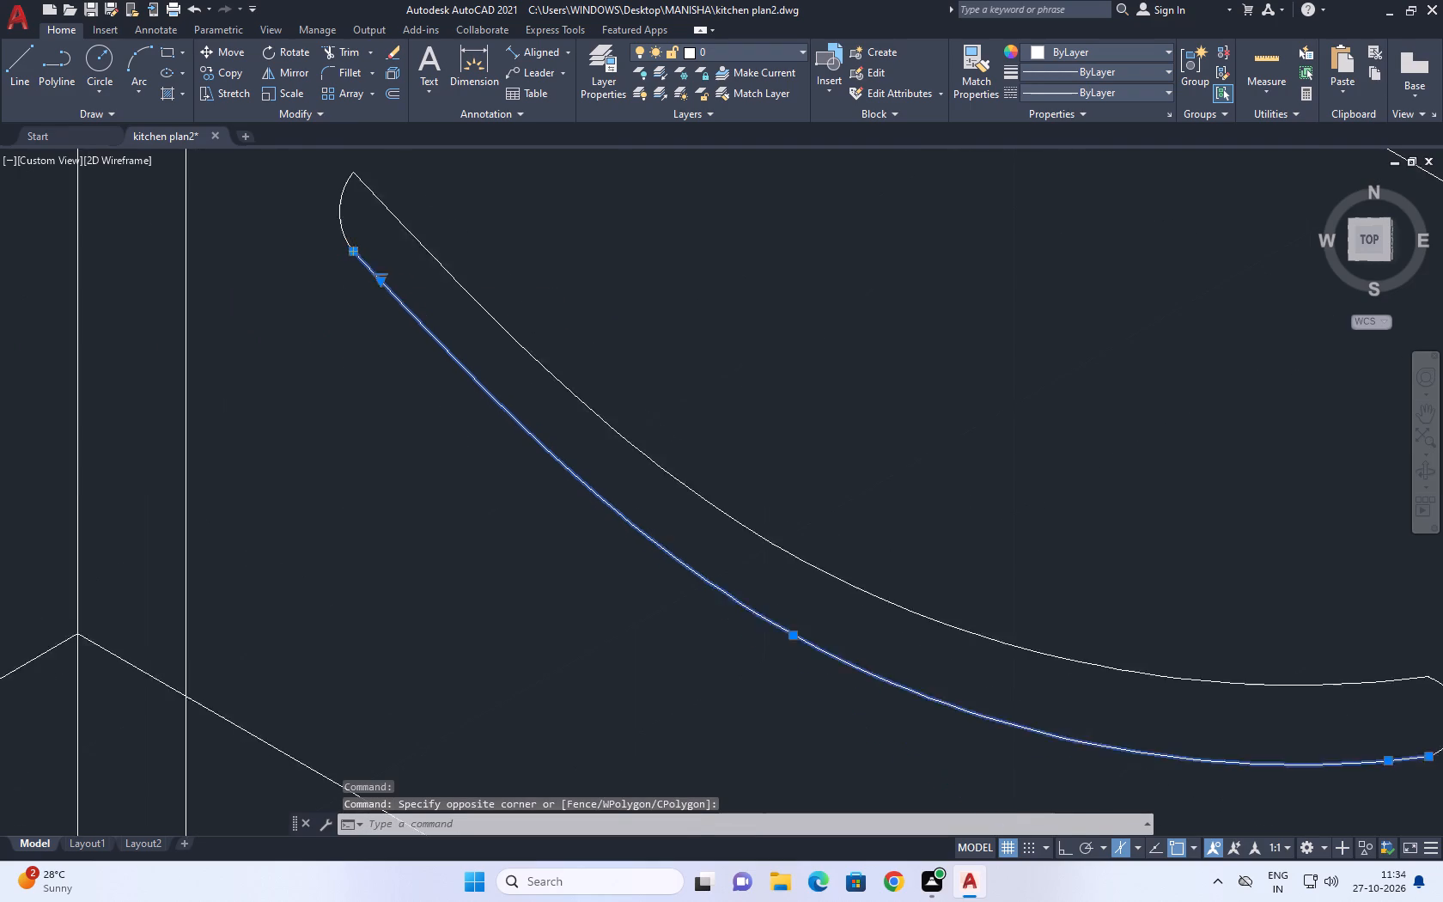
scroll(352, 271, "down", 2)
scroll(458, 363, "up", 2)
left_click(456, 360)
left_click(434, 364)
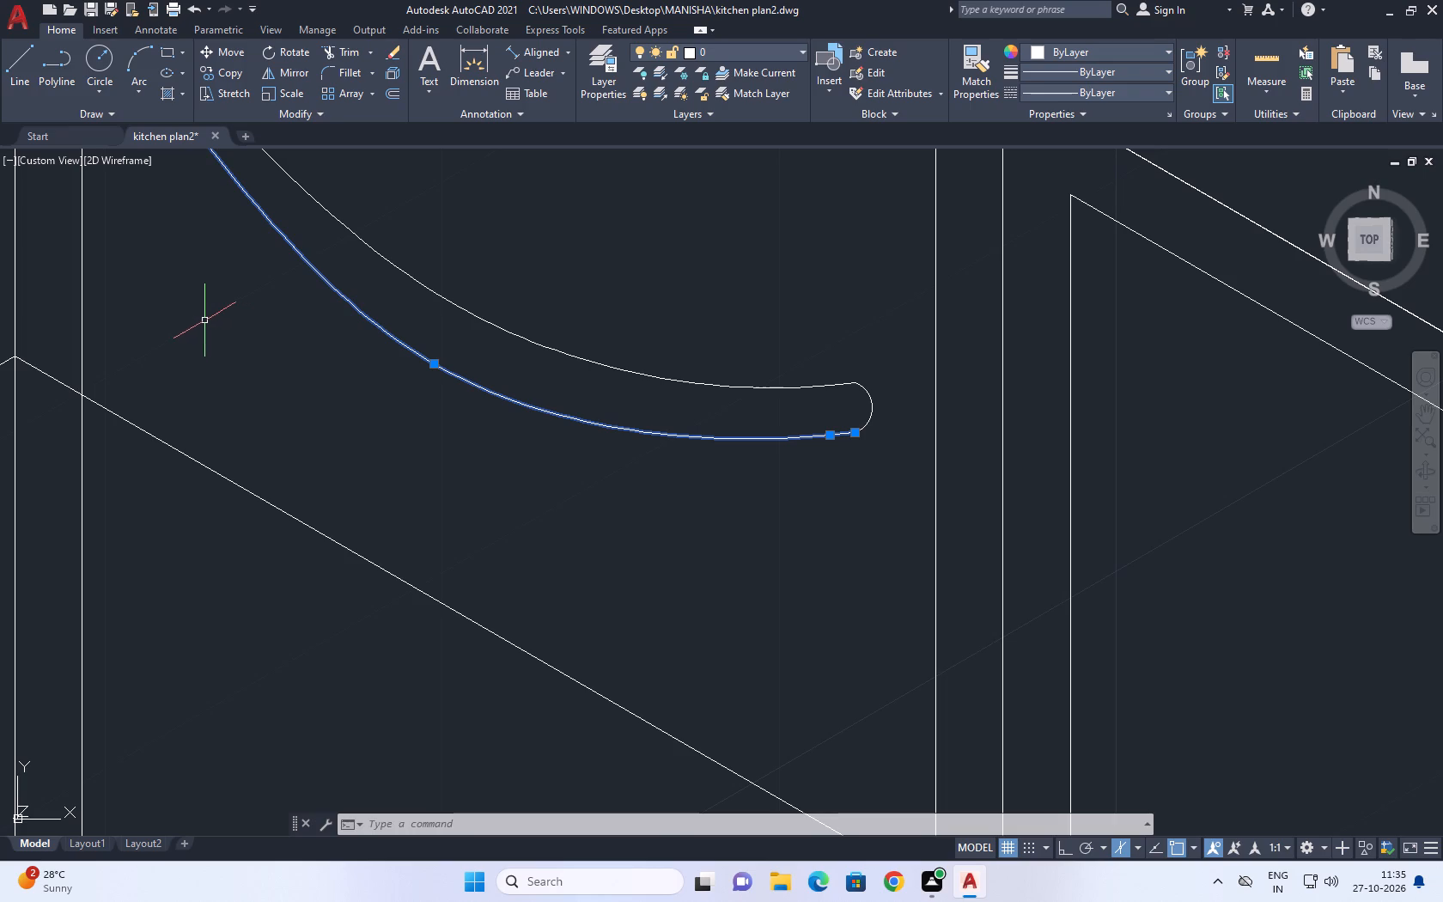
middle_click_drag(172, 314, 120, 345)
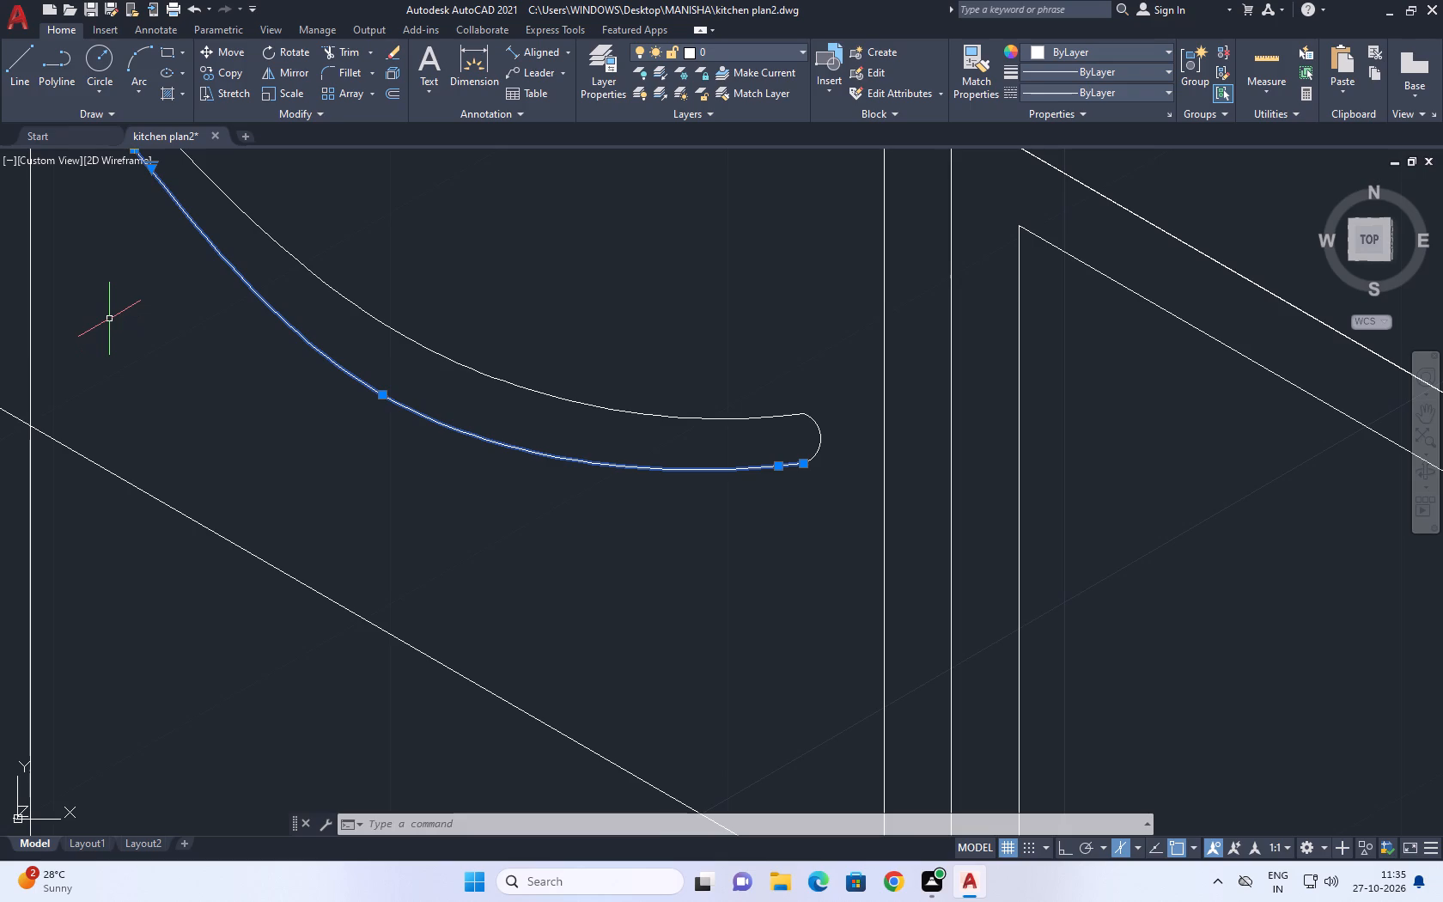
middle_click_drag(283, 363, 148, 364)
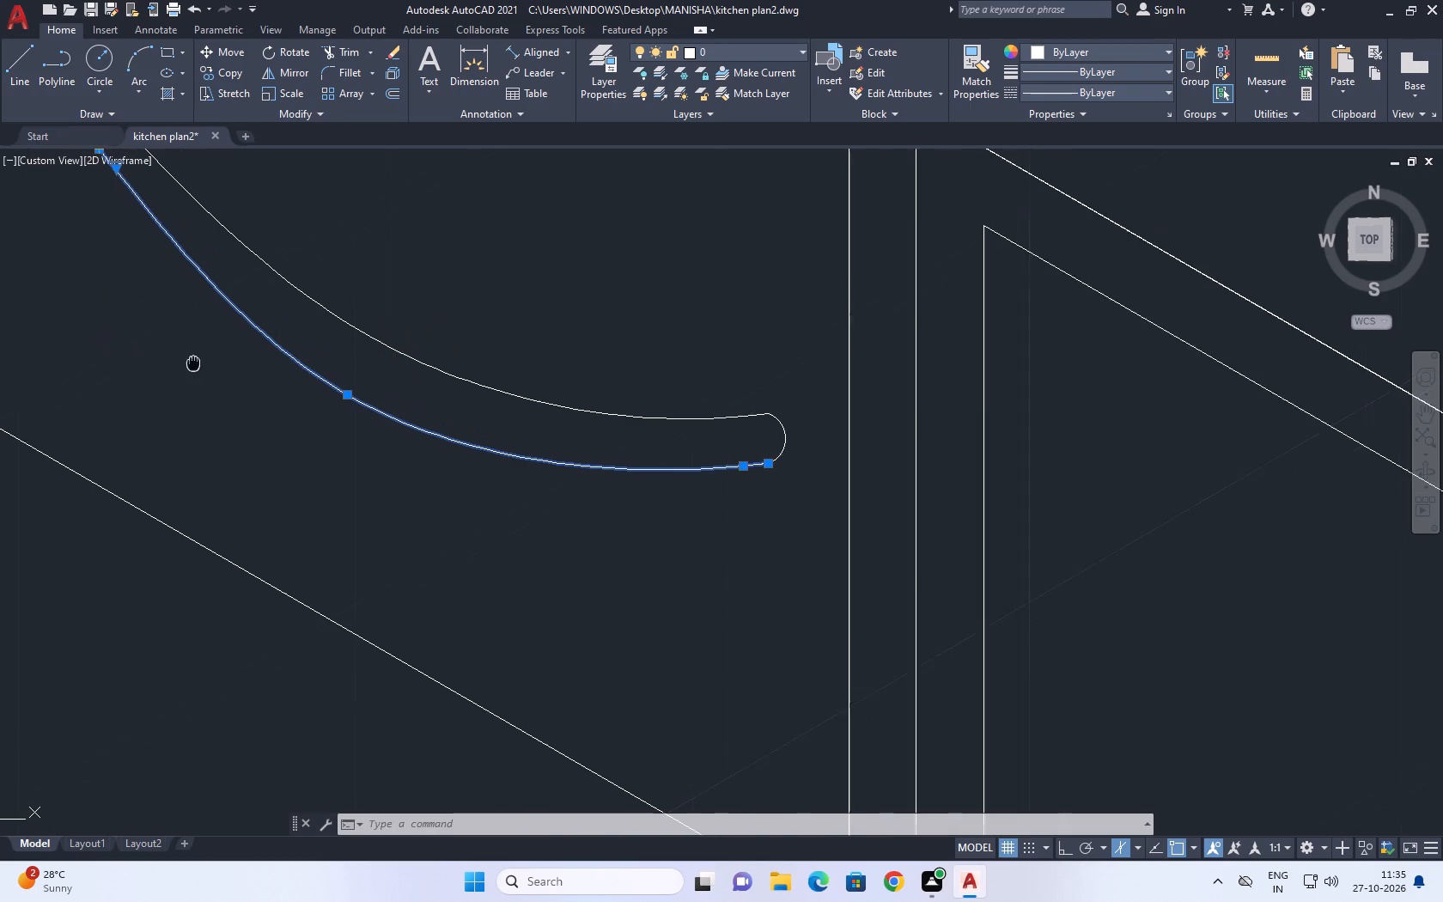
middle_click_drag(148, 364, 100, 363)
key("Escape")
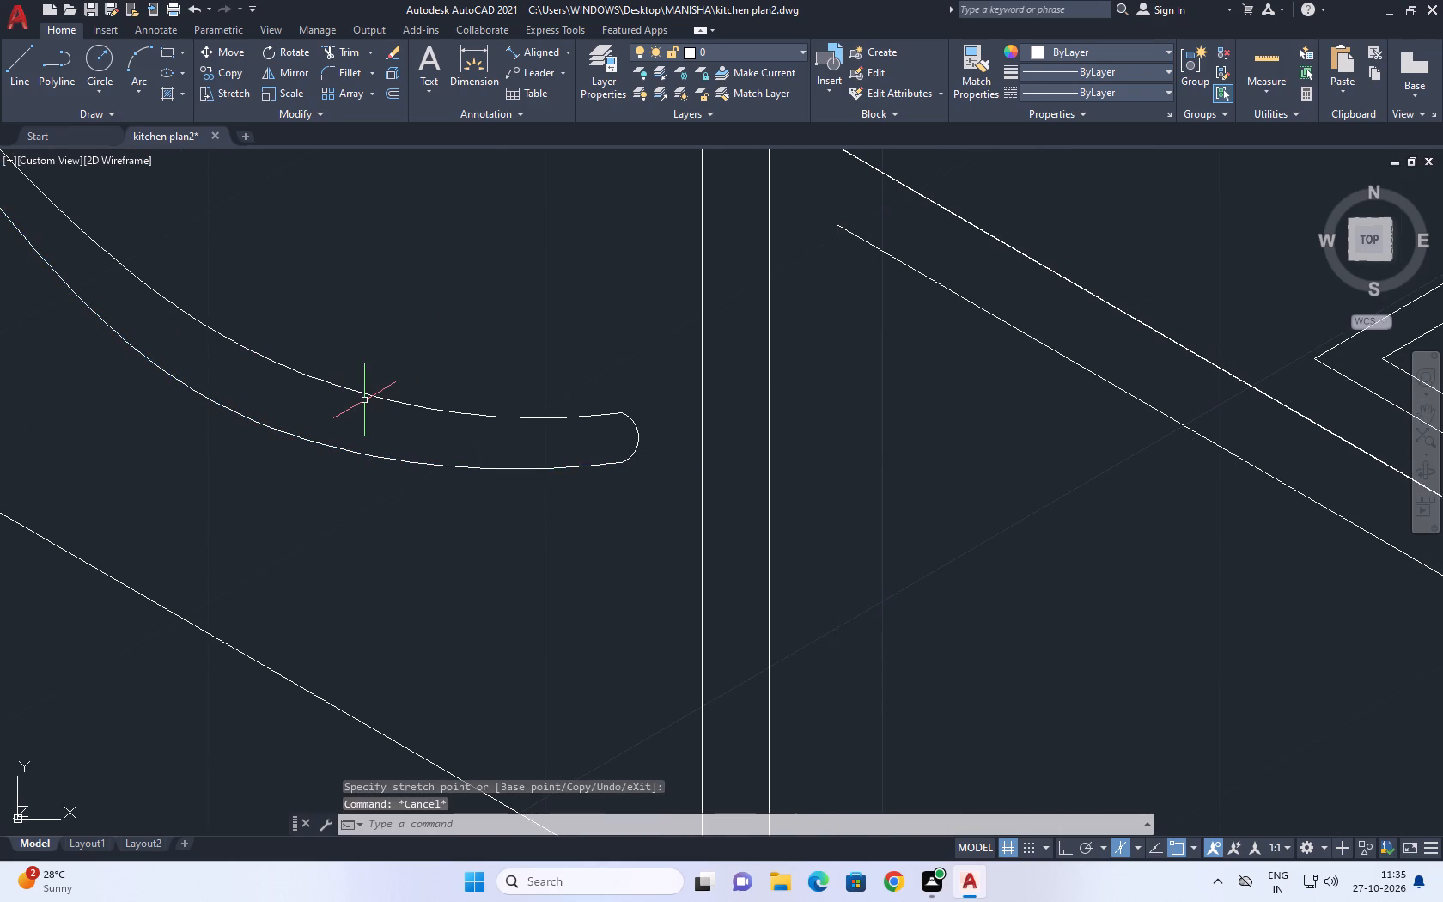
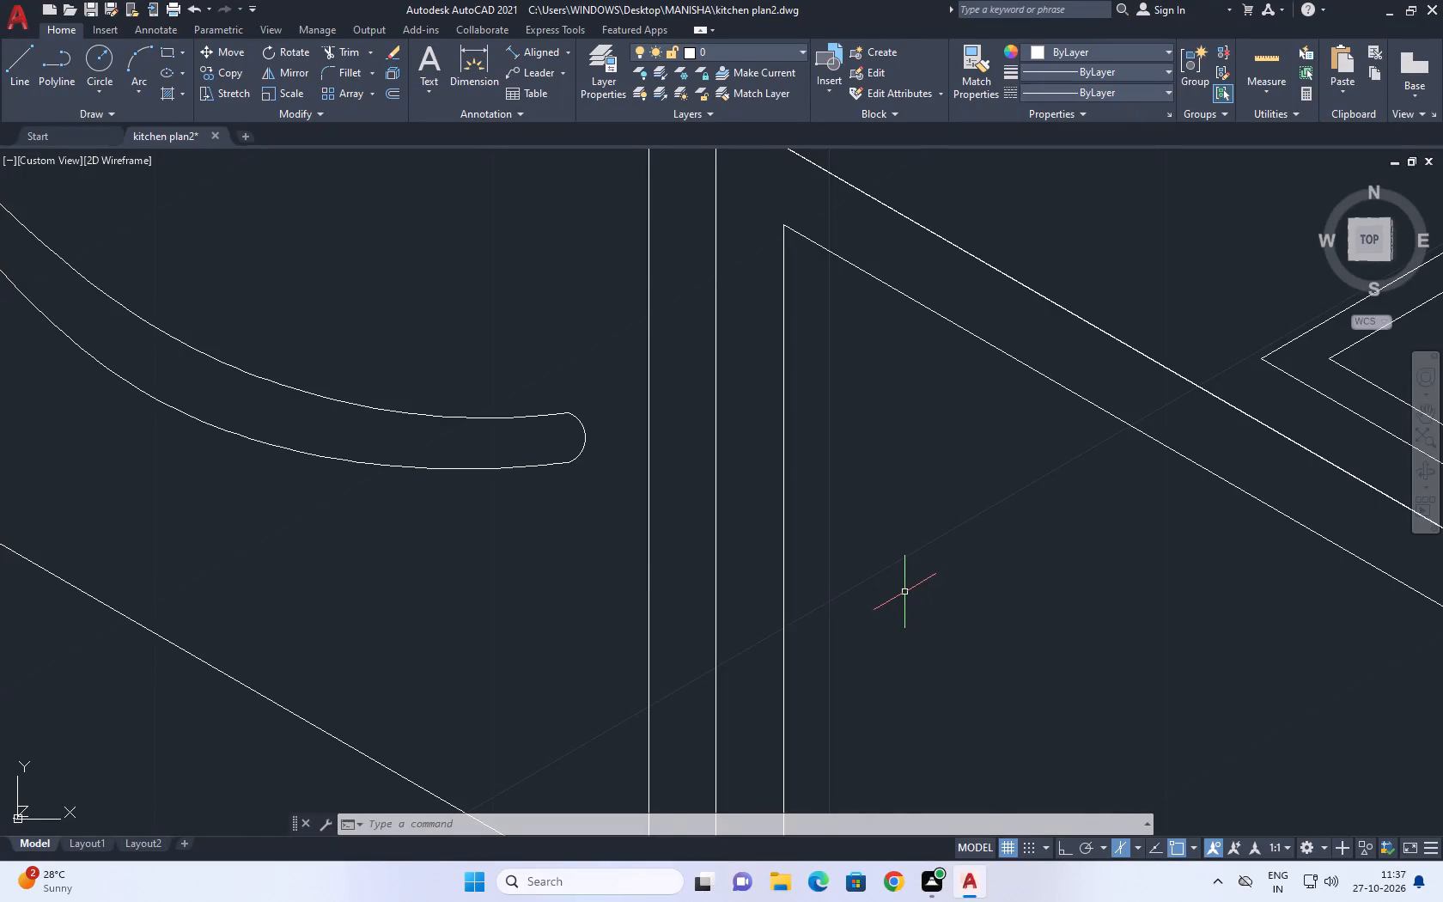
Copy the sink-side base cabinets' horizontal rail line upward by 1, starting at the room corner.
scroll(949, 596, "down", 3)
middle_click_drag(869, 536, 878, 559)
middle_click_drag(807, 564, 800, 545)
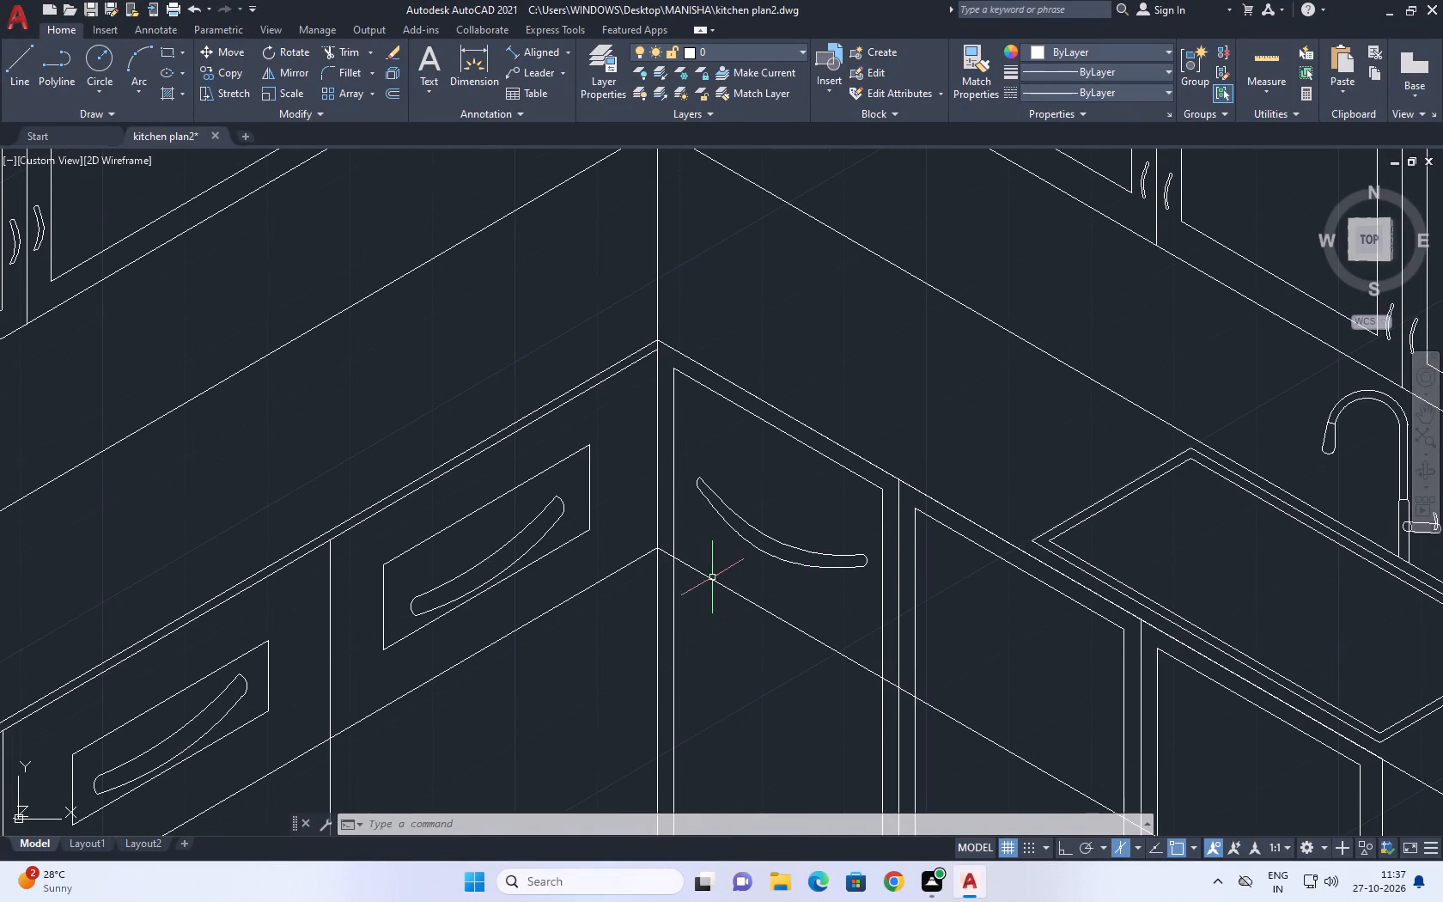
left_click(715, 582)
type("co")
key("space")
scroll(717, 599, "up", 3)
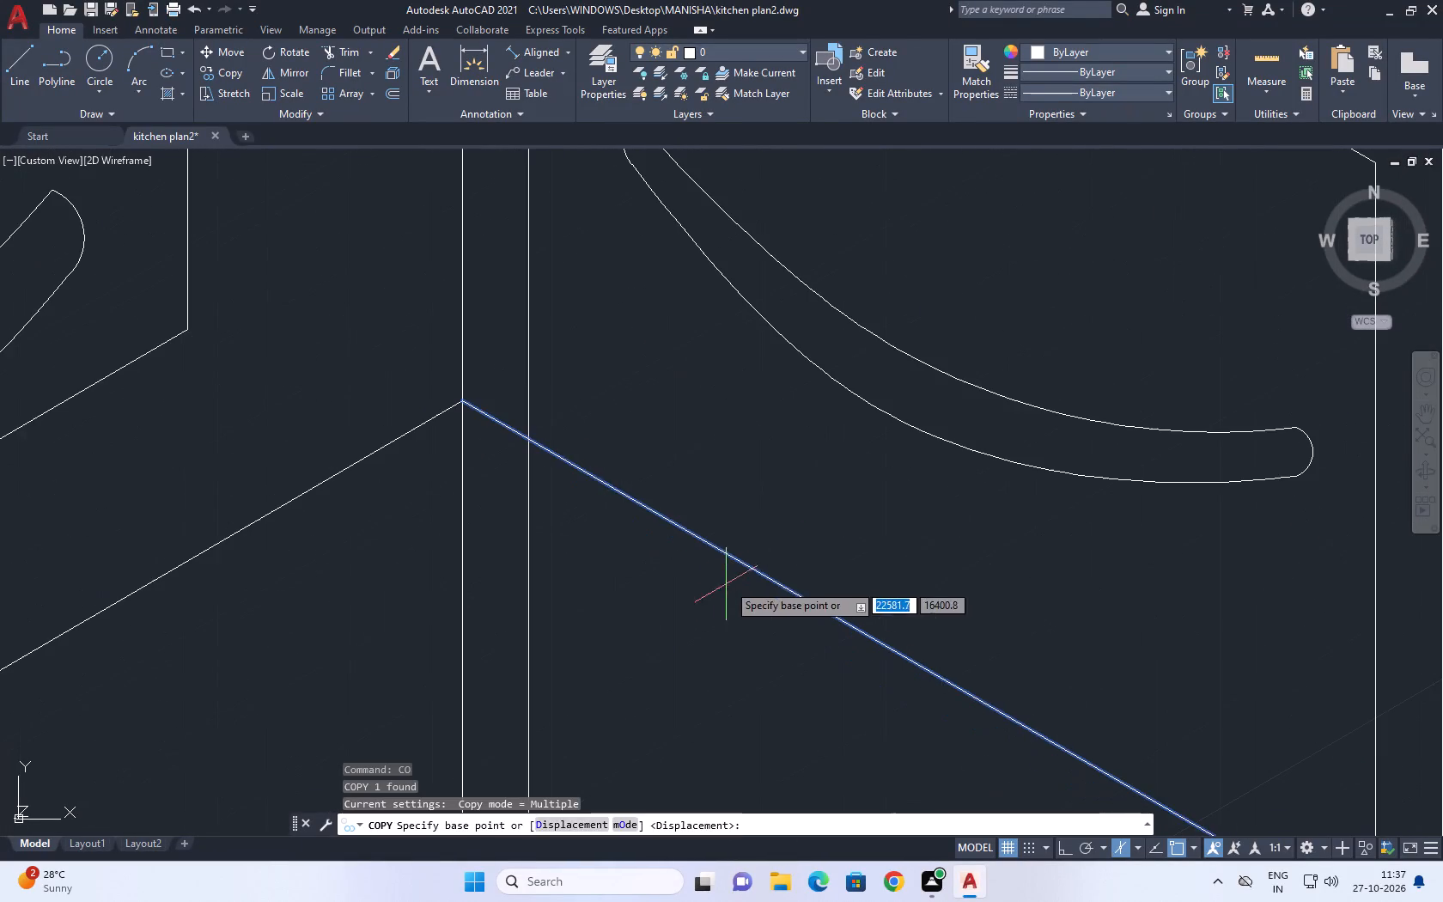
left_click(763, 578)
key("1")
key("Return")
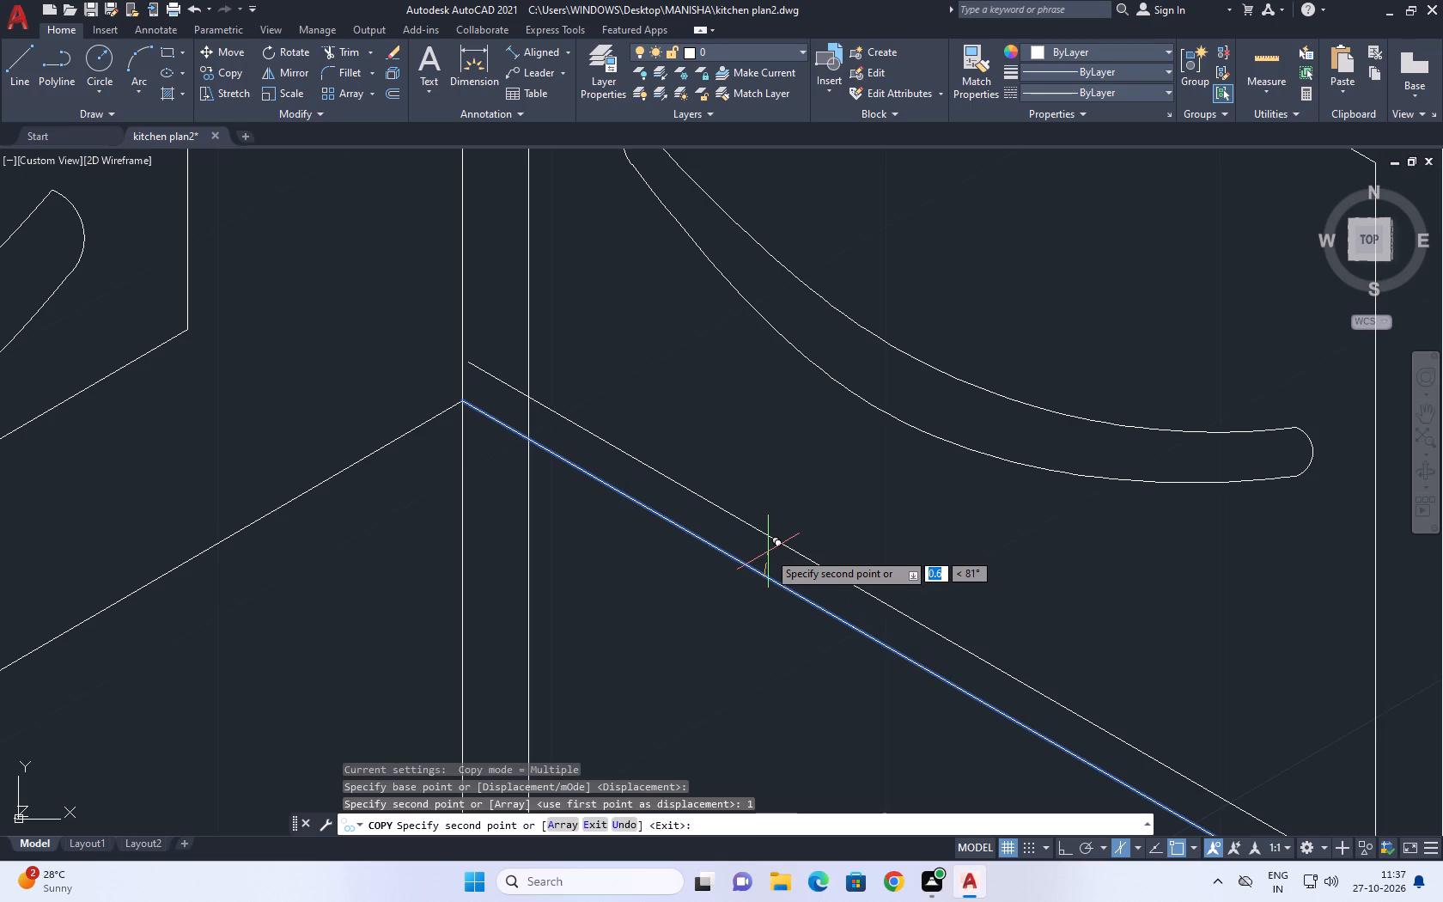
key("Escape")
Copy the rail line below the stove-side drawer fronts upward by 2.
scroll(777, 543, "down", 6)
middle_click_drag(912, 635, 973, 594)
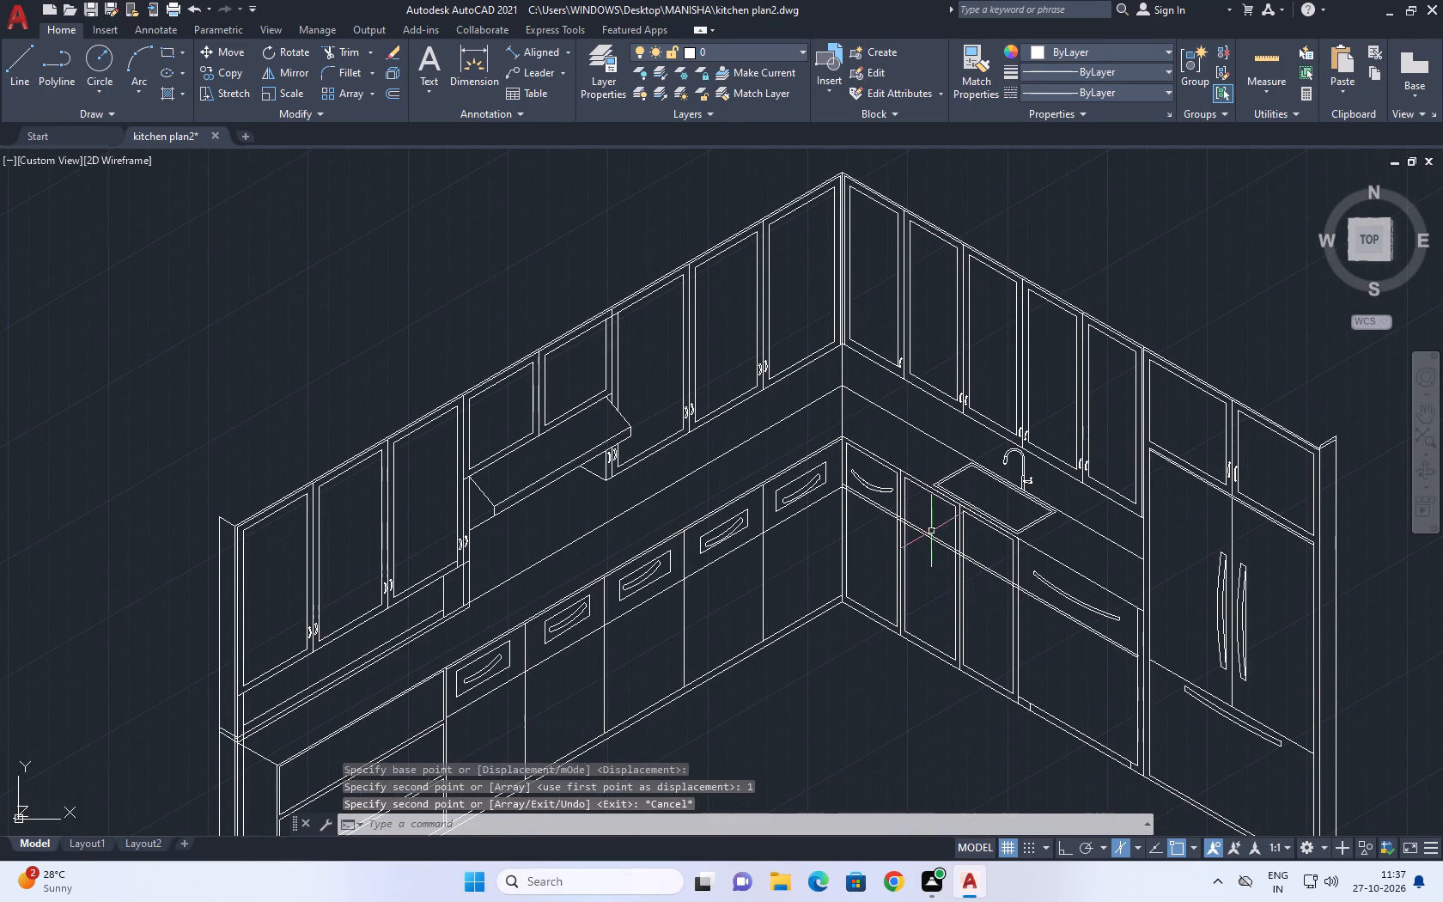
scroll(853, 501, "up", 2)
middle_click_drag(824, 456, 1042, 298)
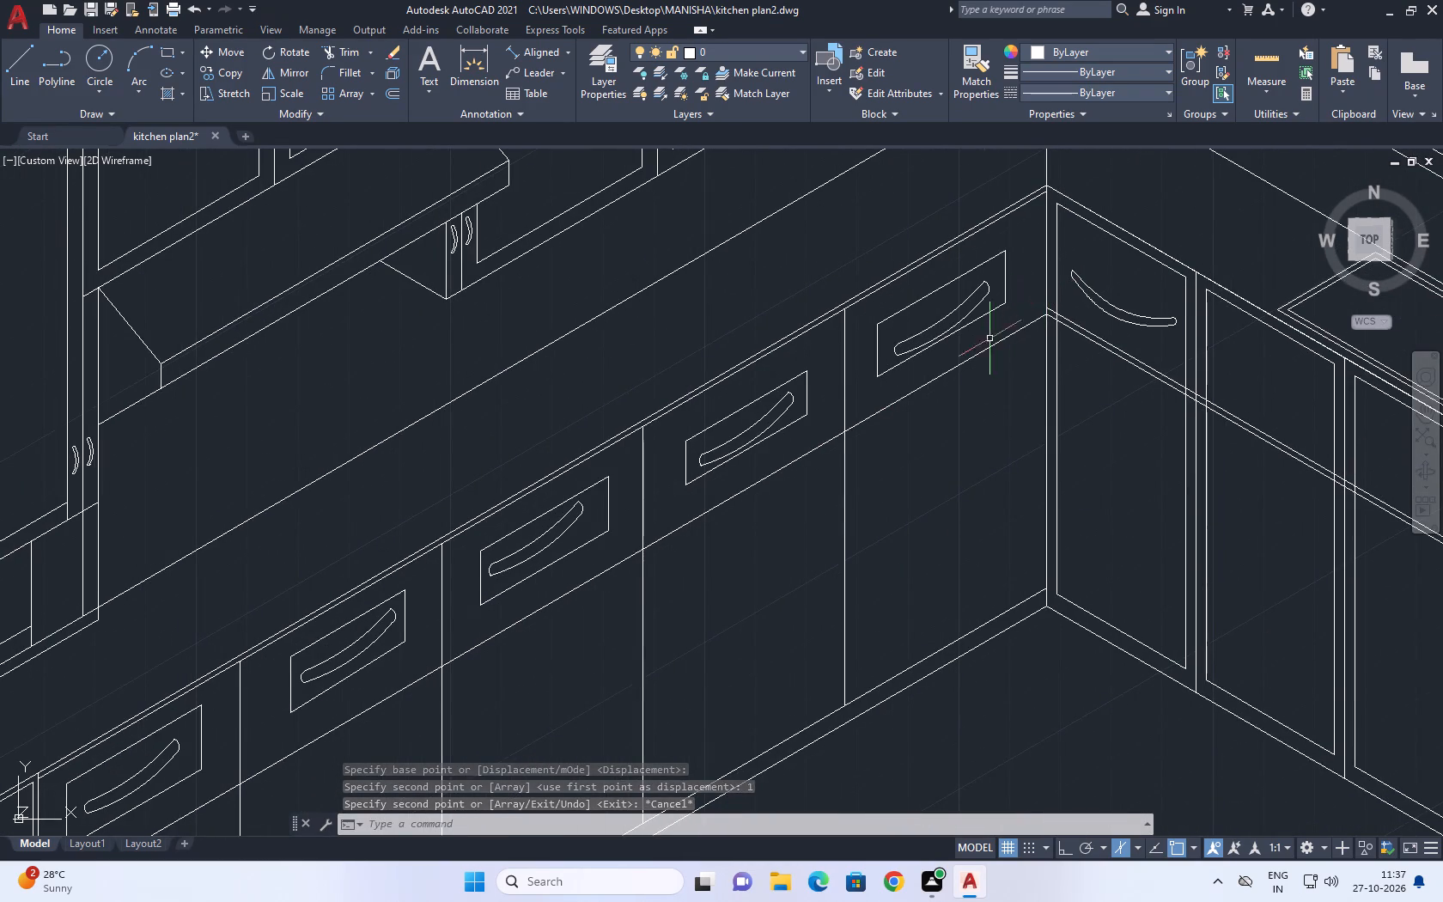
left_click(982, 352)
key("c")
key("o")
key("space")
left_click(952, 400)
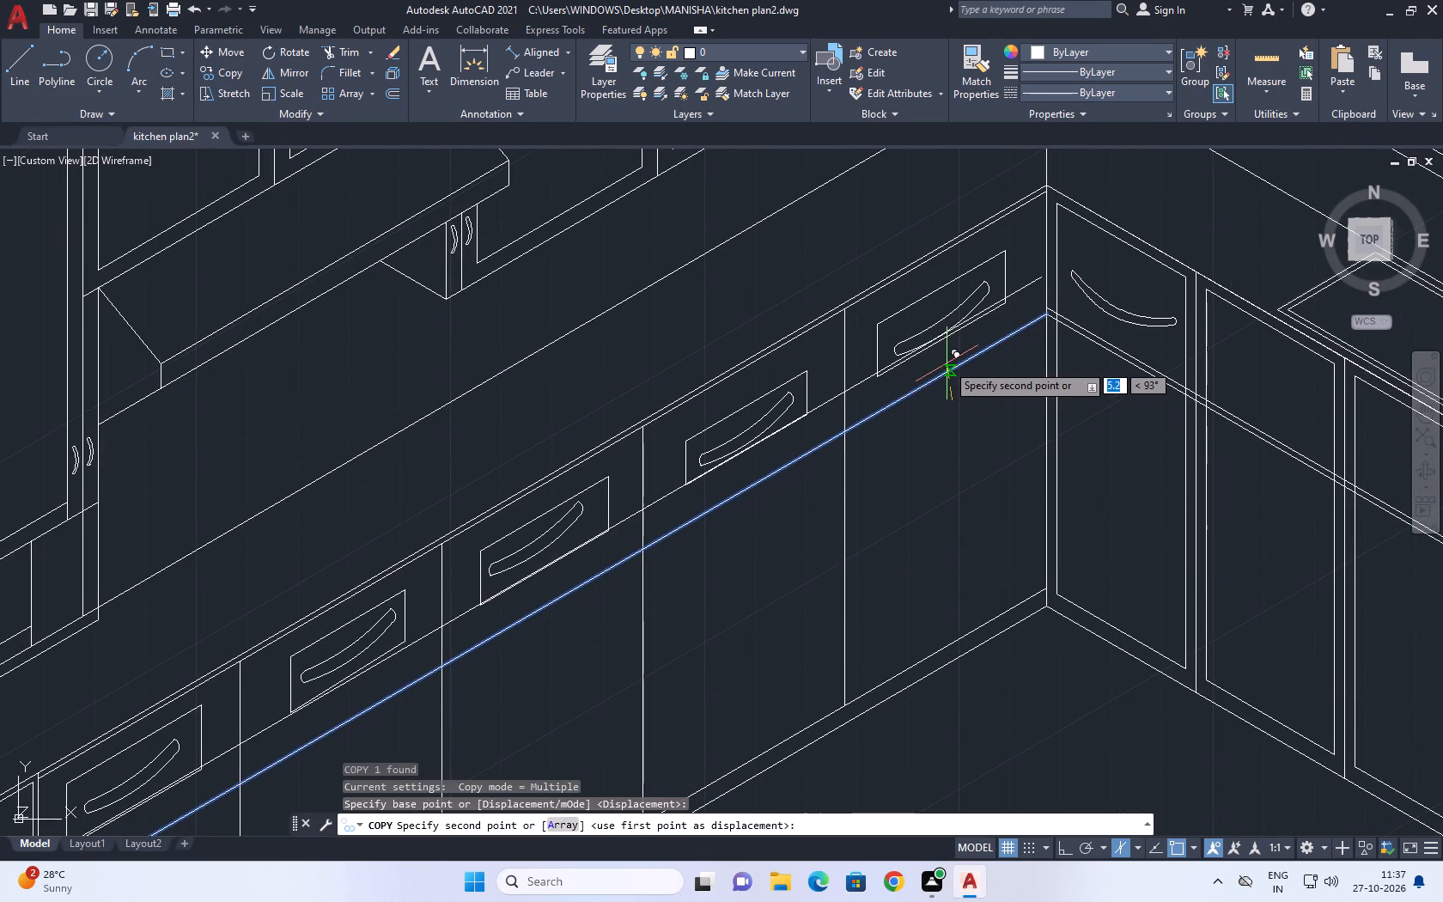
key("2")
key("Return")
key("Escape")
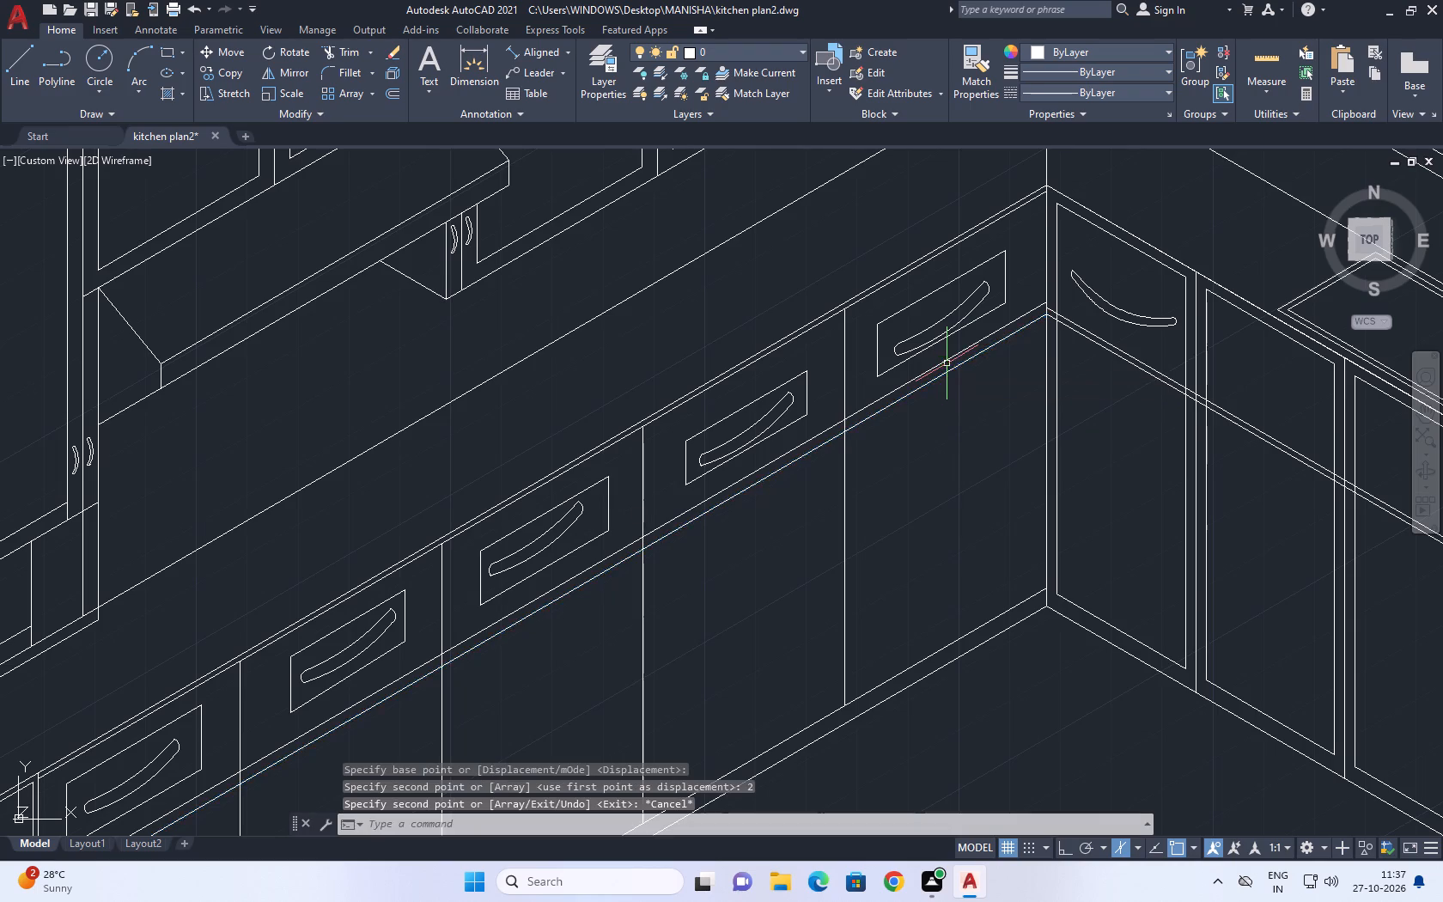
Copy the rail line below the stove-side drawer fronts again, at an upward offset of 1.
scroll(1003, 339, "up", 2)
left_click(999, 347)
left_click(994, 343)
type("co")
key("space")
left_click(992, 346)
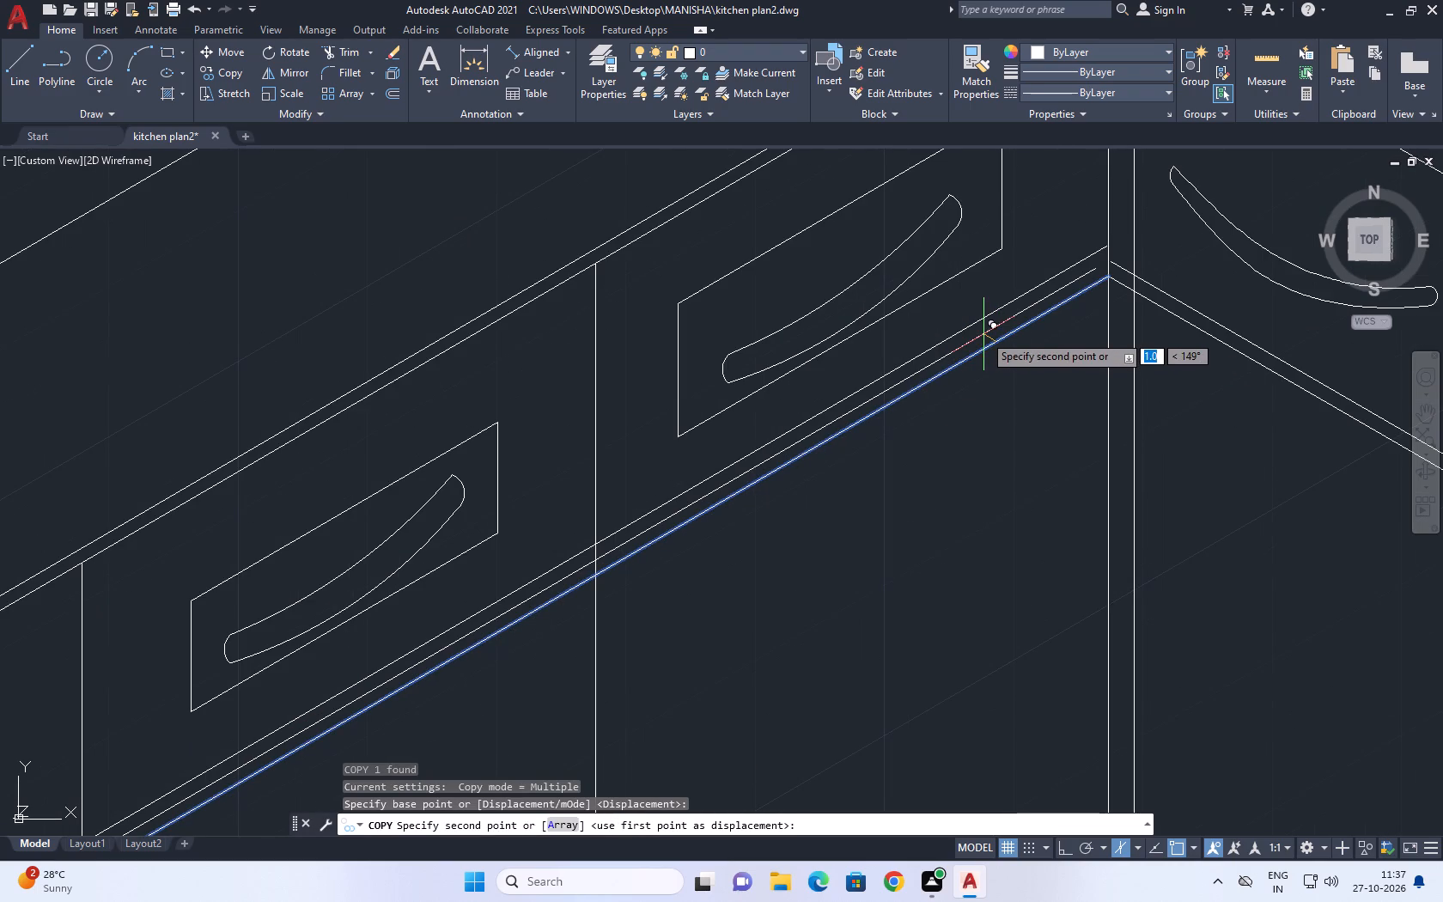
type("1")
key("space")
key("Escape")
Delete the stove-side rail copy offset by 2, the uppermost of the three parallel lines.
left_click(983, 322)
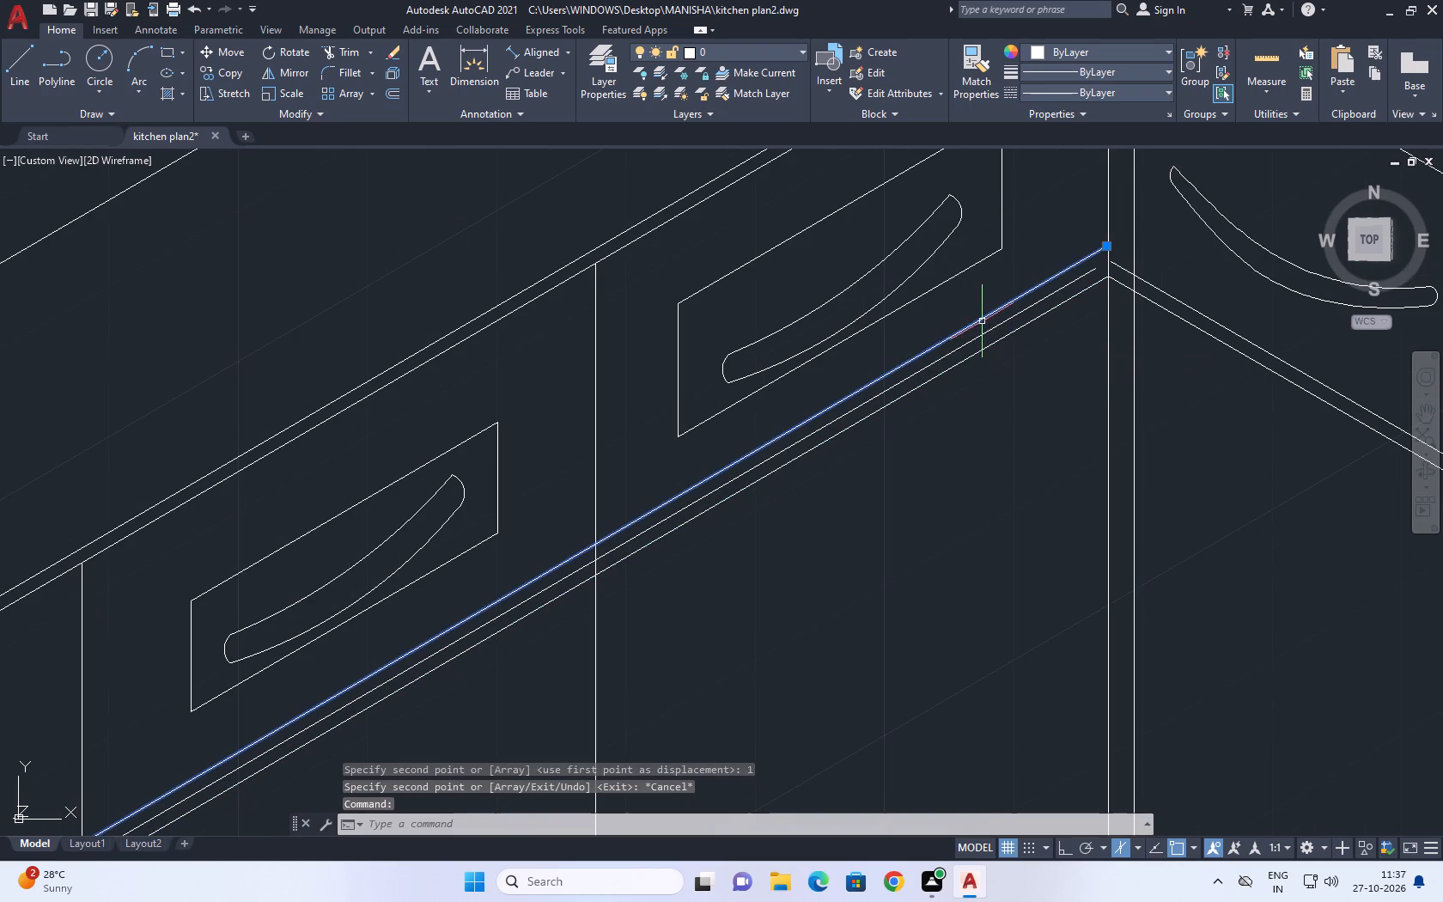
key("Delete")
Fillet the new stove-side rail line to the matching sink-side line so they meet at the room corner.
middle_click_drag(1026, 332, 957, 441)
key("f")
key("space")
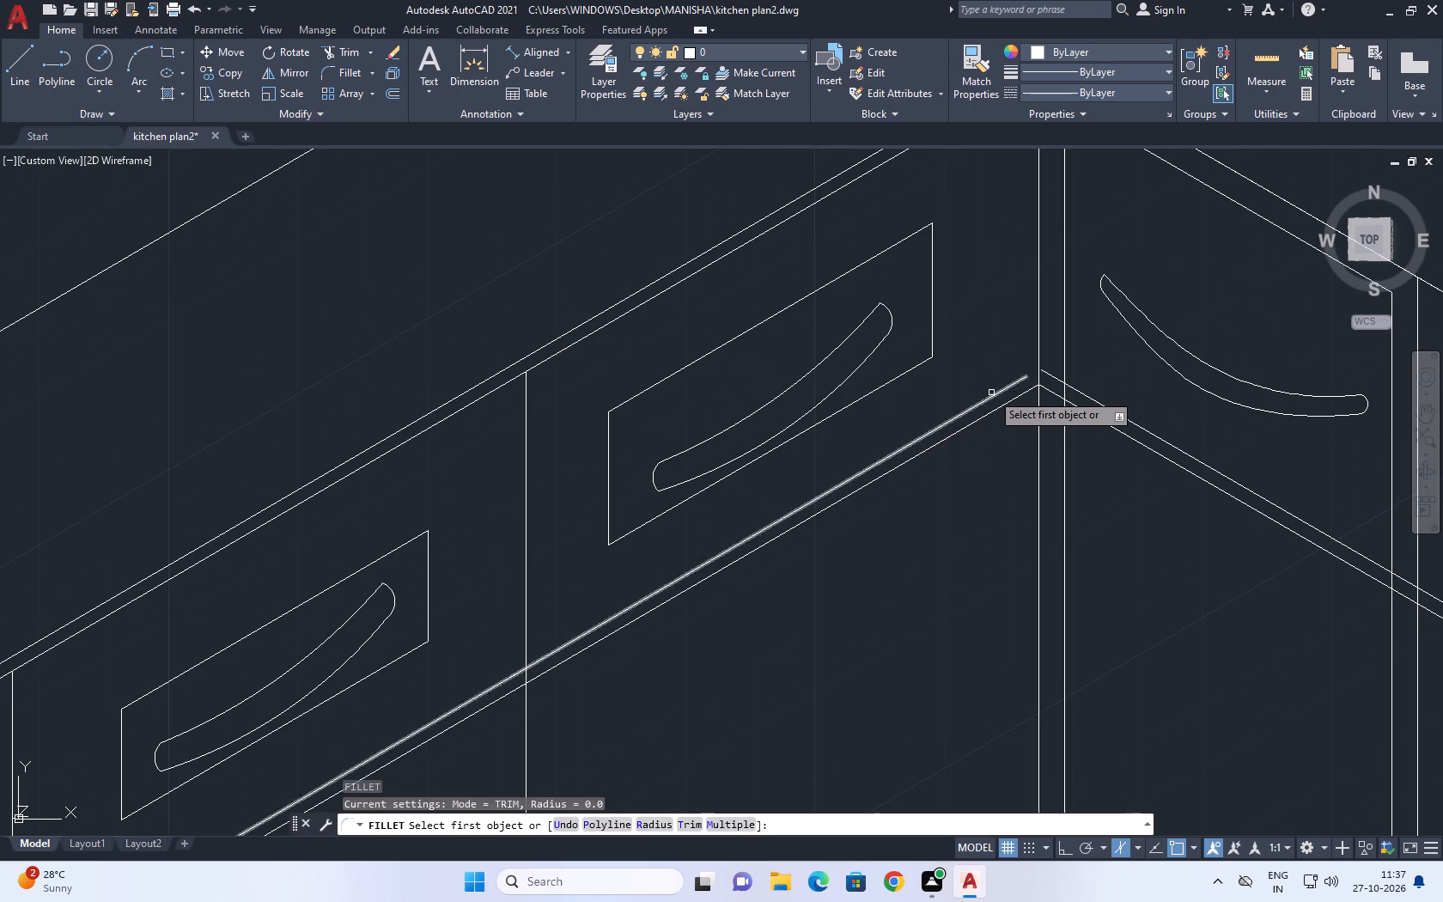
scroll(991, 393, "up", 1)
left_click(995, 395)
left_click(1095, 369)
scroll(1068, 379, "down", 2)
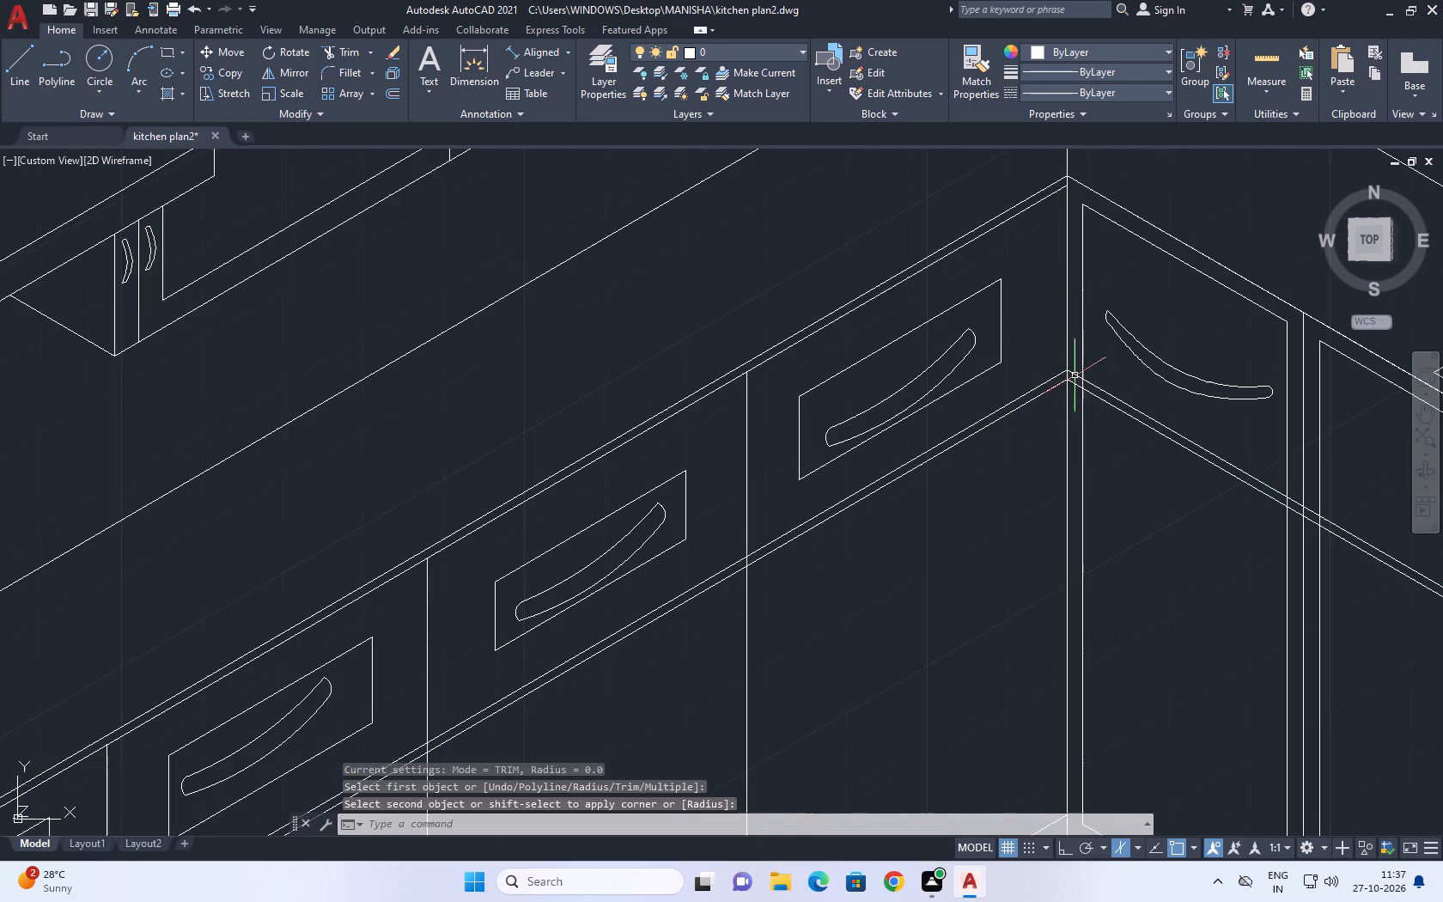
key("Escape")
Examine the doubled rail lines along both base runs, the fridge unit and the island.
scroll(1097, 372, "down", 1)
middle_click_drag(774, 537, 1007, 235)
scroll(1009, 235, "down", 3)
scroll(843, 357, "up", 3)
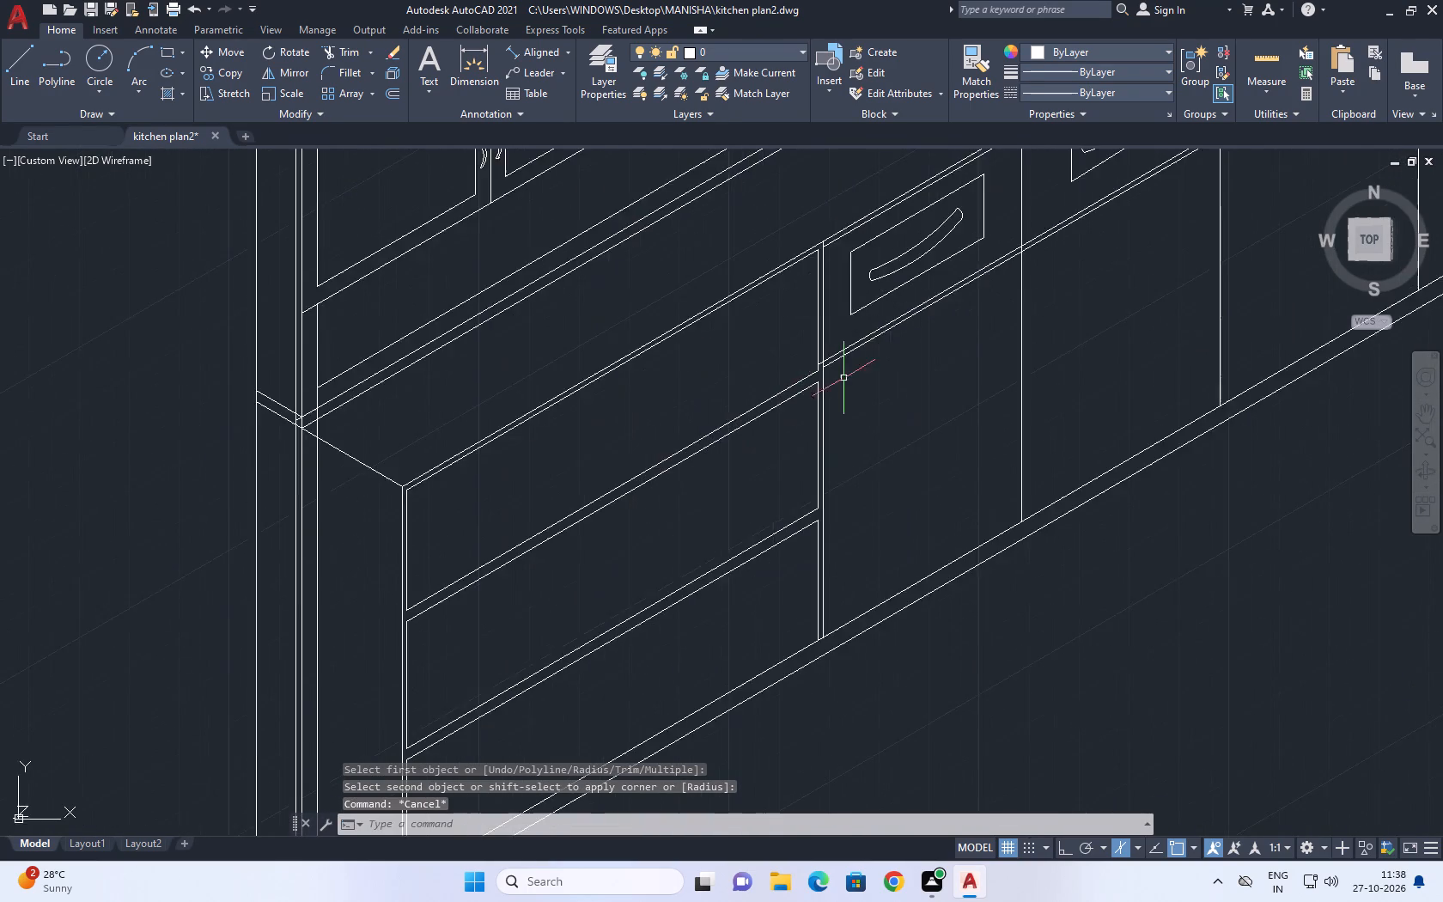
scroll(842, 381, "up", 1)
middle_click_drag(845, 329, 801, 389)
scroll(801, 393, "down", 2)
middle_click_drag(932, 342, 777, 417)
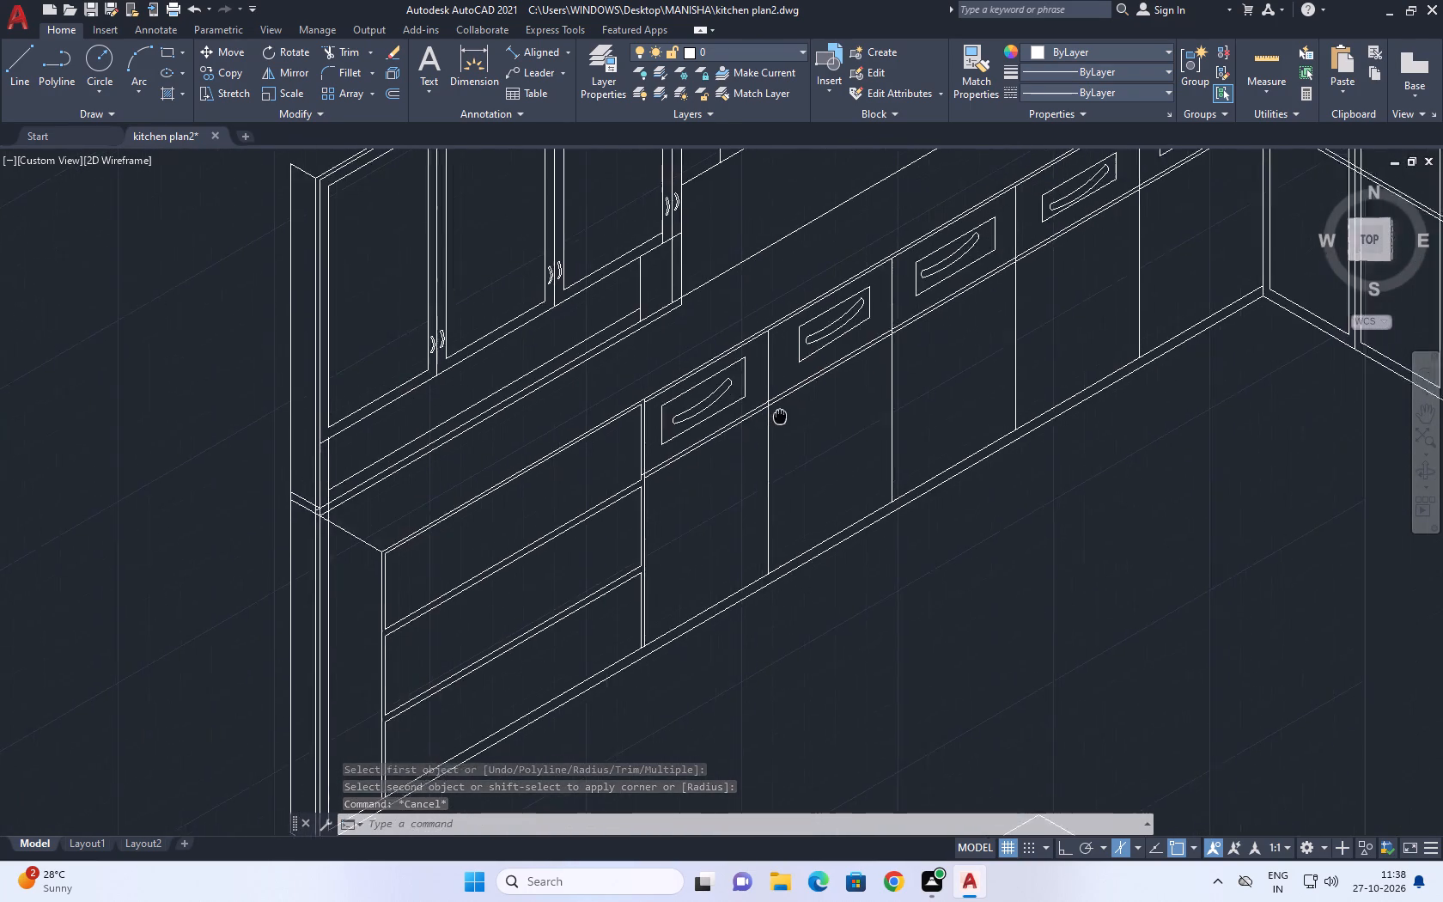
middle_click_drag(777, 417, 500, 526)
middle_click_drag(914, 500, 666, 500)
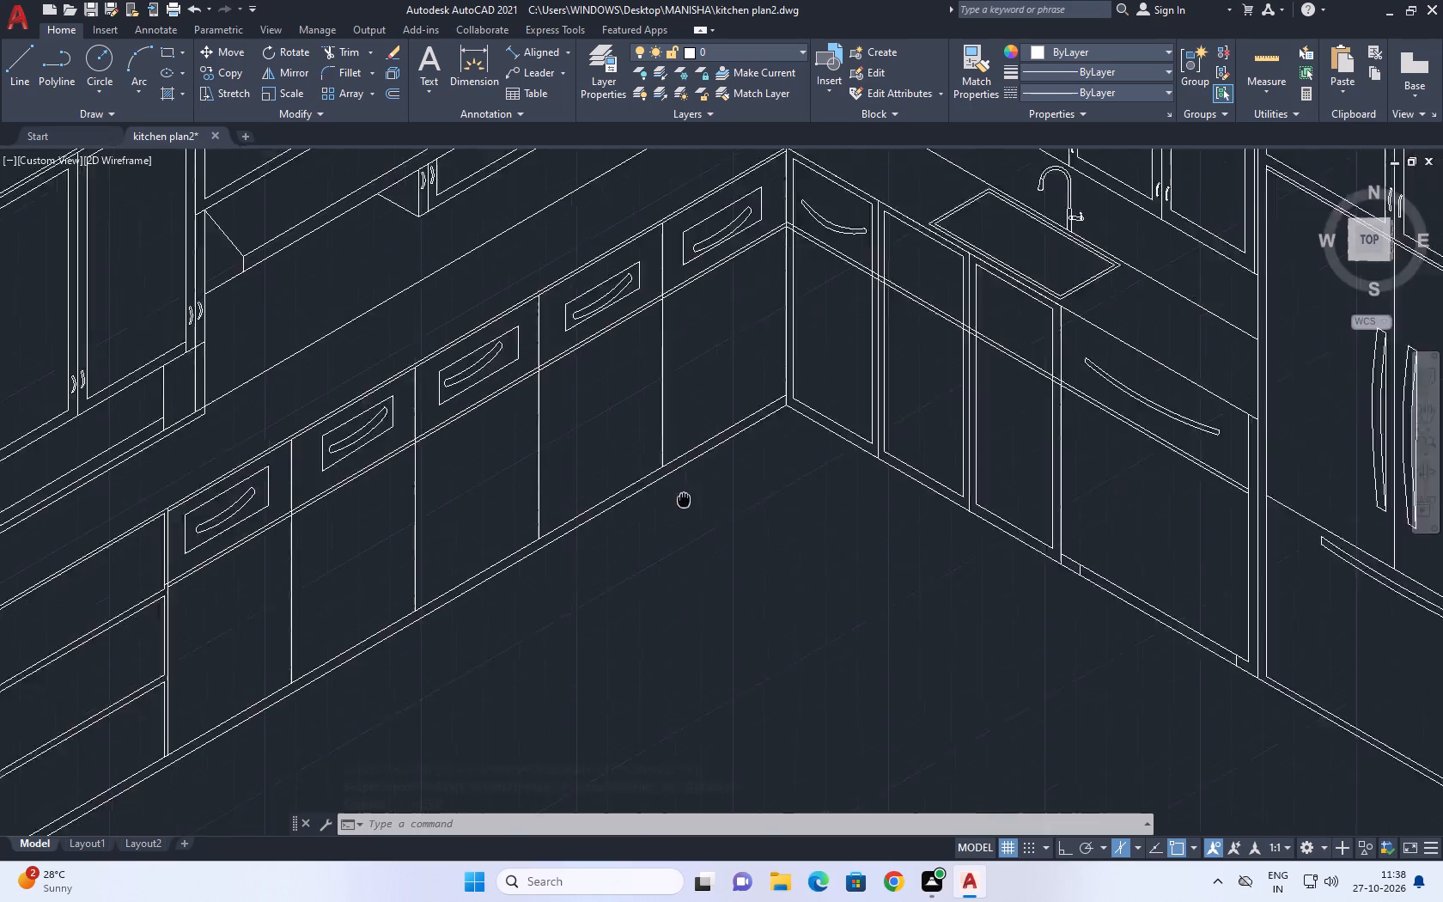
middle_click_drag(666, 500, 588, 493)
middle_click_drag(892, 518, 673, 416)
middle_click_drag(766, 437, 632, 446)
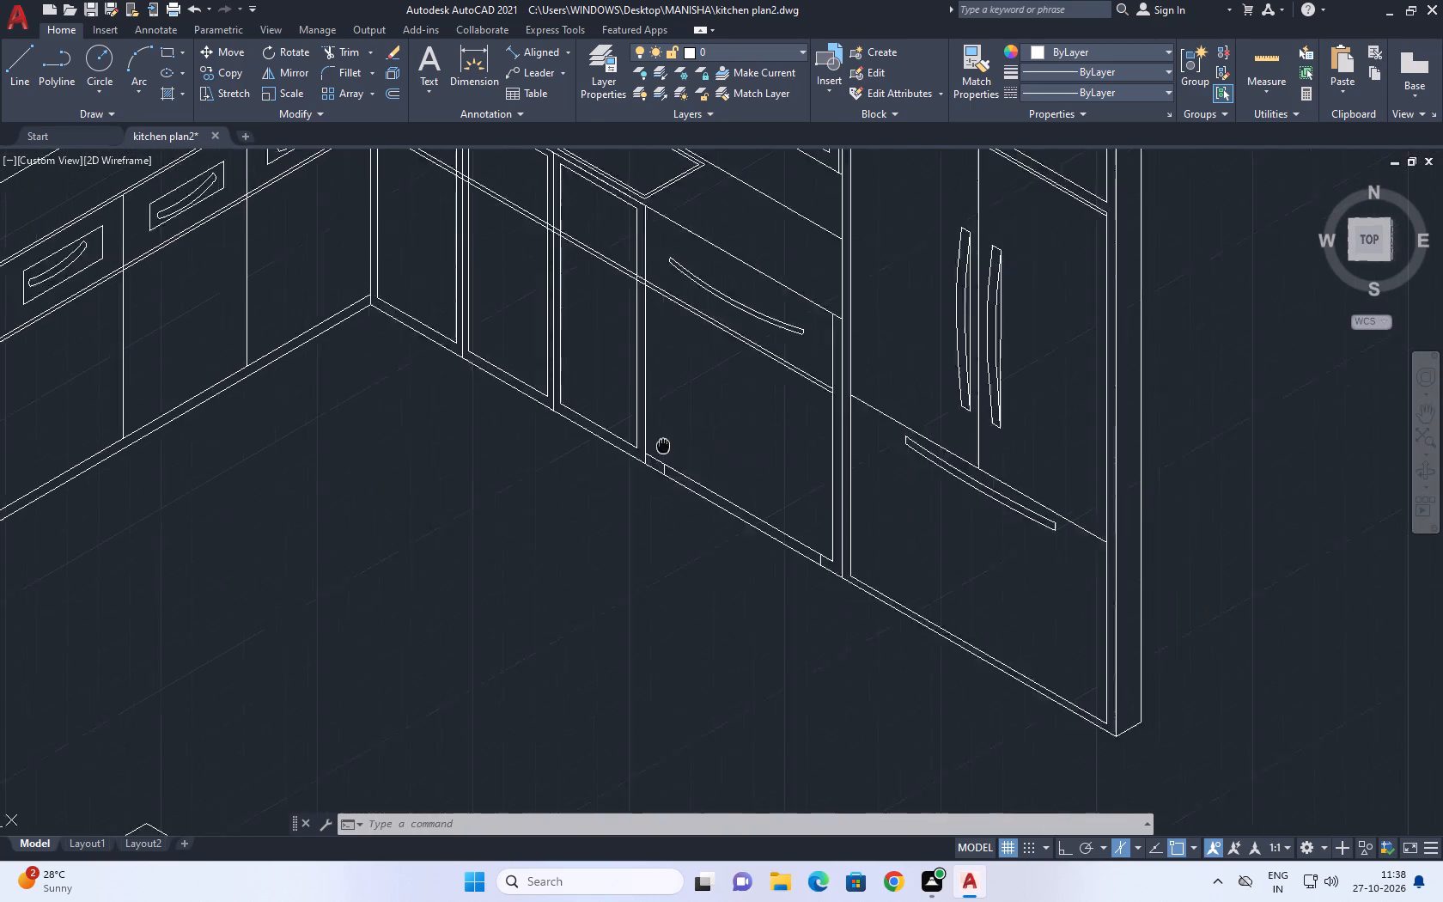
middle_click_drag(632, 446, 599, 432)
middle_click_drag(720, 569, 556, 538)
scroll(683, 576, "down", 2)
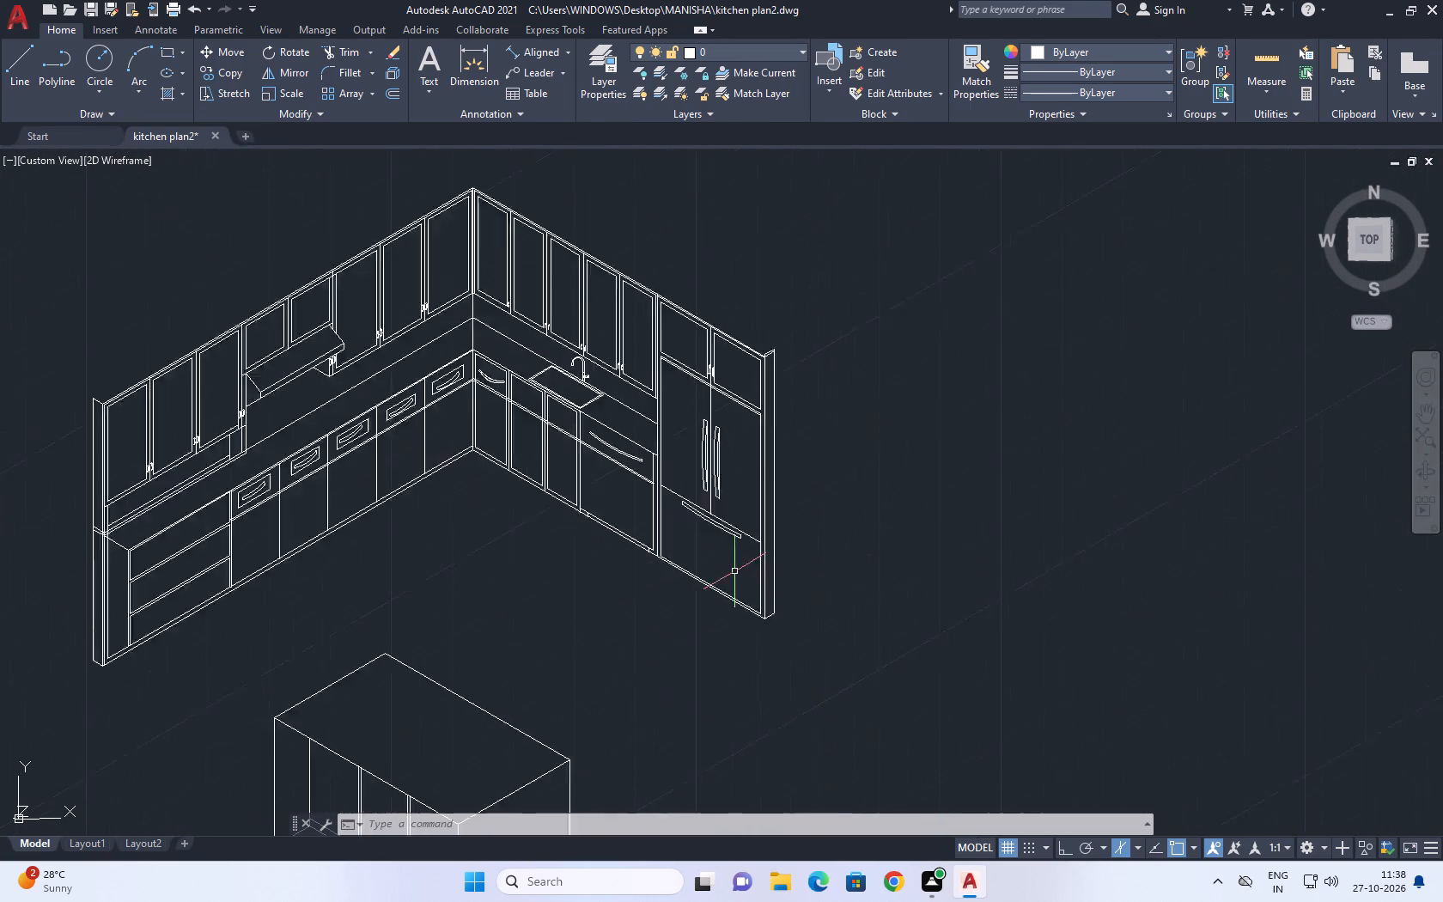
scroll(734, 571, "down", 1)
middle_click_drag(595, 568, 686, 588)
middle_click_drag(664, 646, 748, 484)
scroll(655, 416, "up", 1)
middle_click_drag(656, 358, 656, 375)
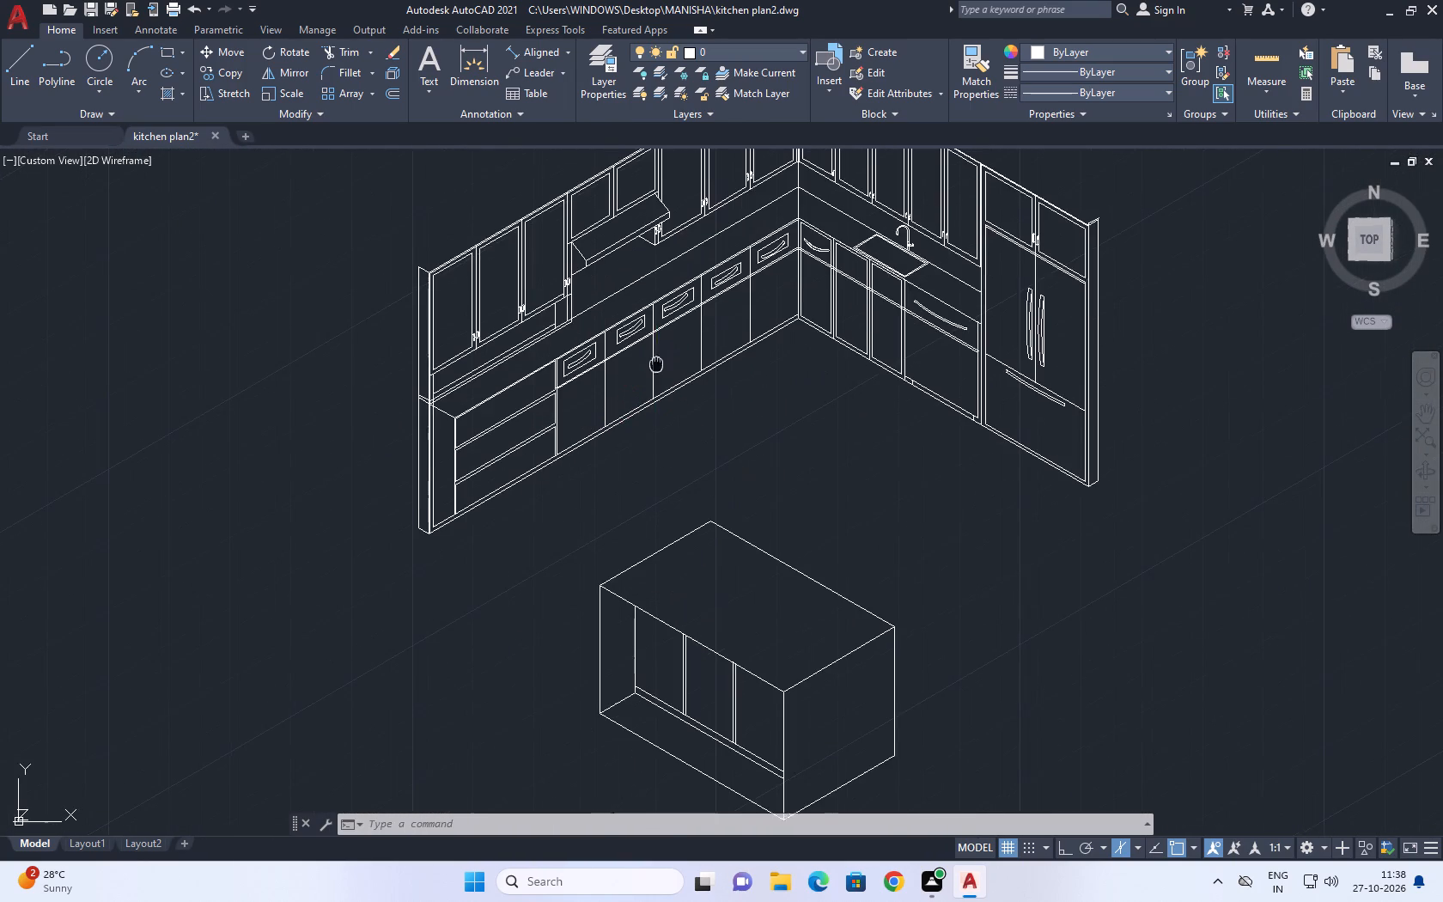
middle_click_drag(656, 375, 649, 470)
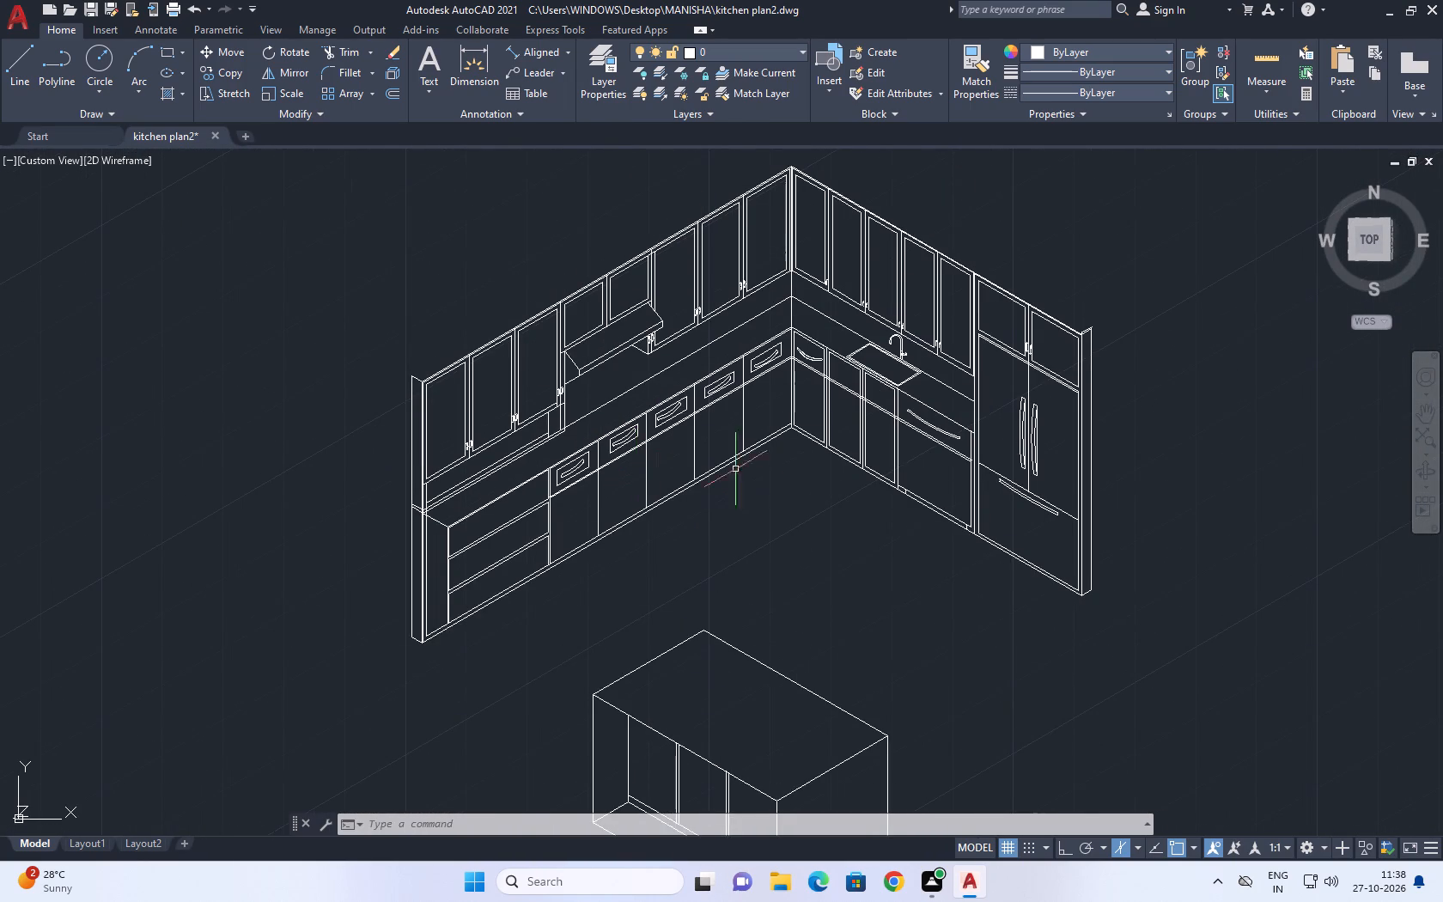
scroll(732, 467, "up", 1)
middle_click_drag(898, 394, 902, 405)
middle_click_drag(844, 453, 846, 465)
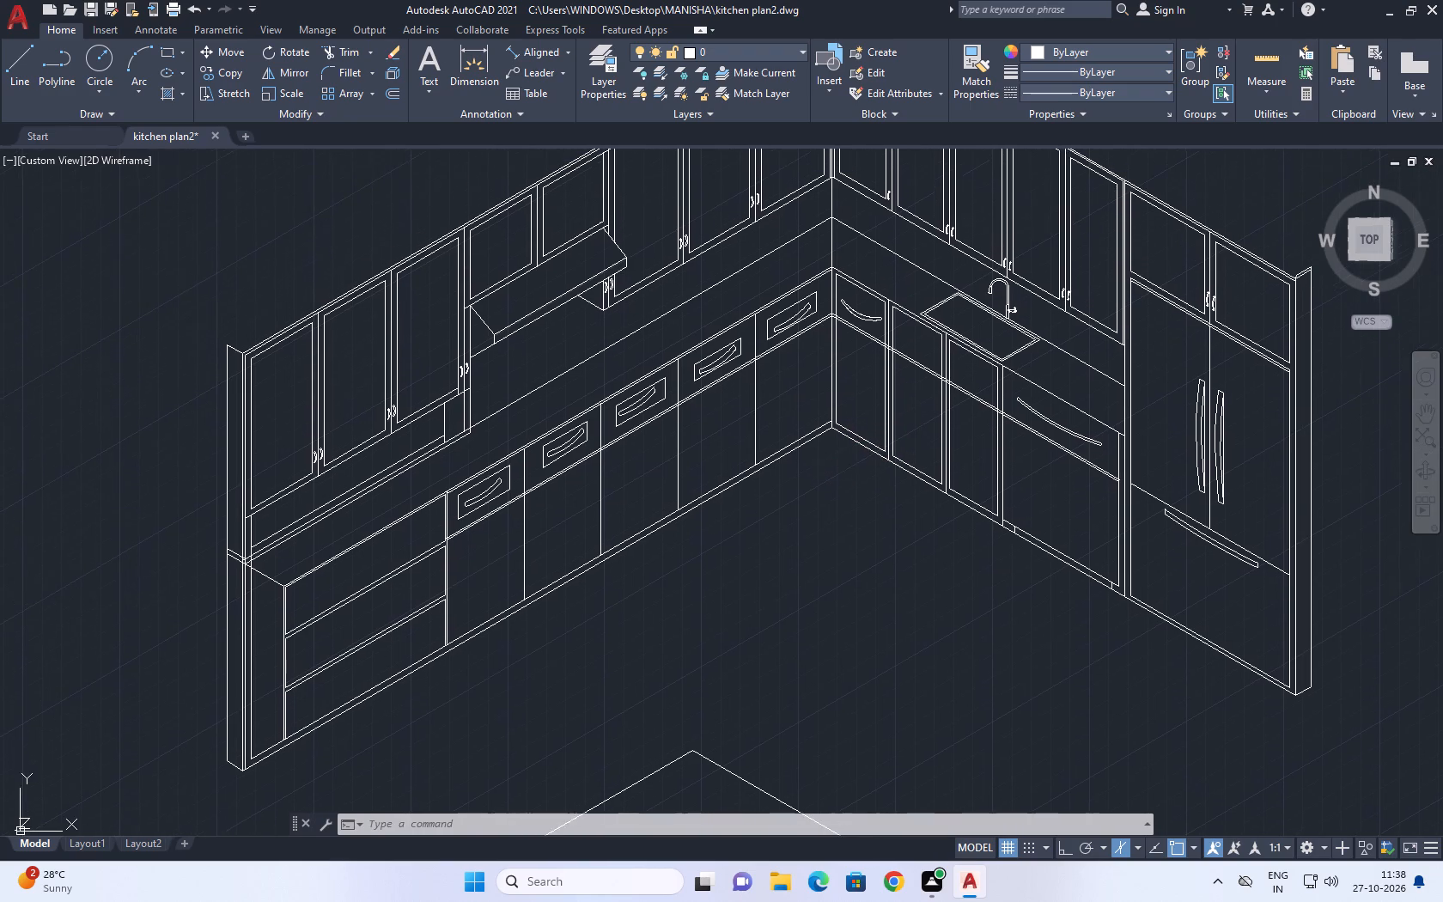
middle_click_drag(846, 465, 849, 472)
Copy the lower sink-side rail line downward by 4 as the top edge for the lower door panels.
scroll(979, 393, "up", 2)
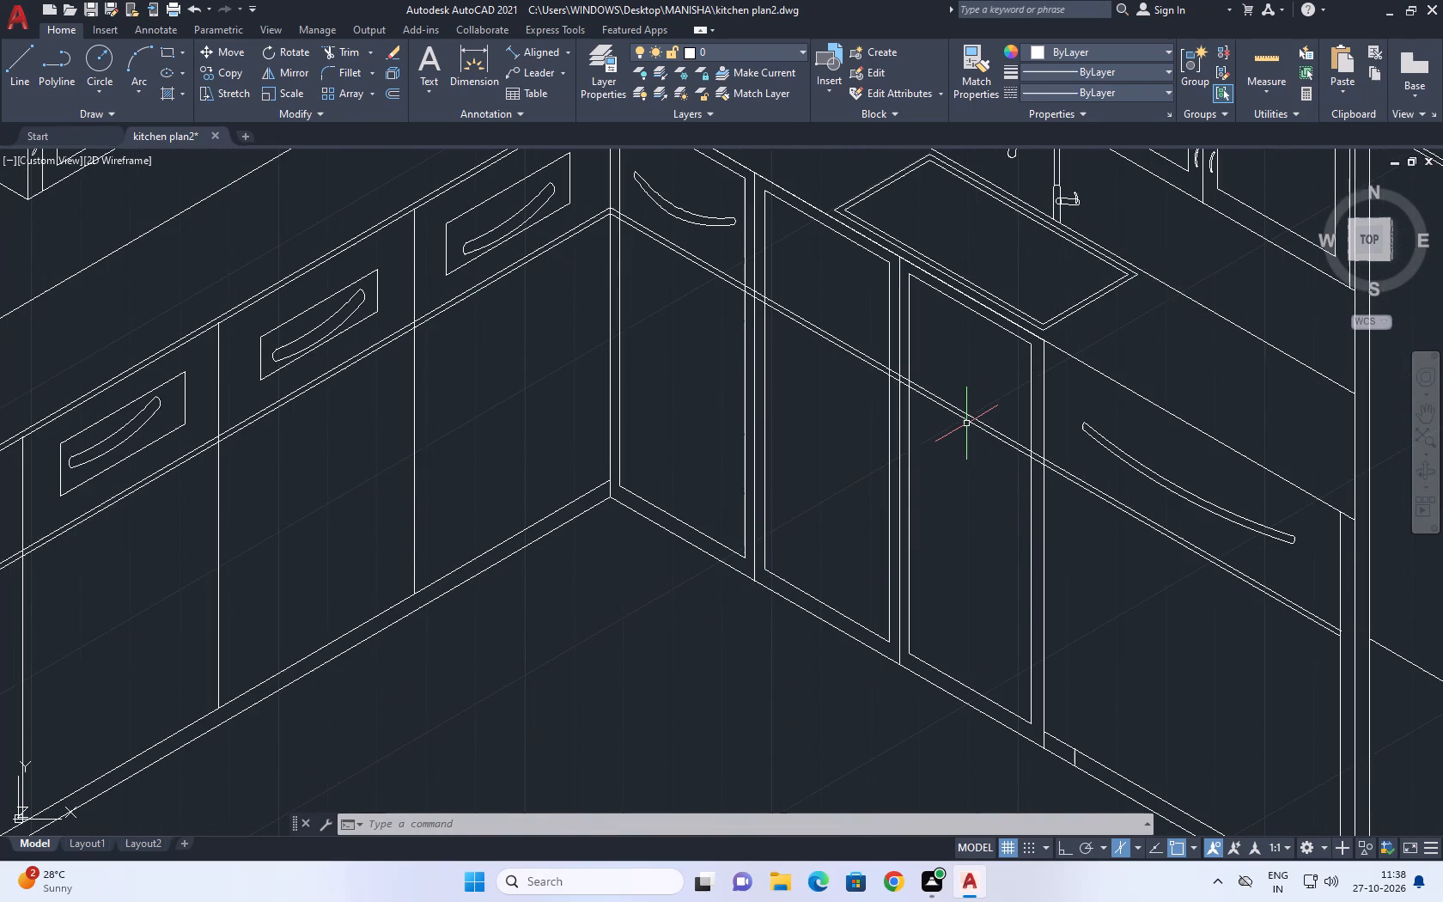
left_click(966, 424)
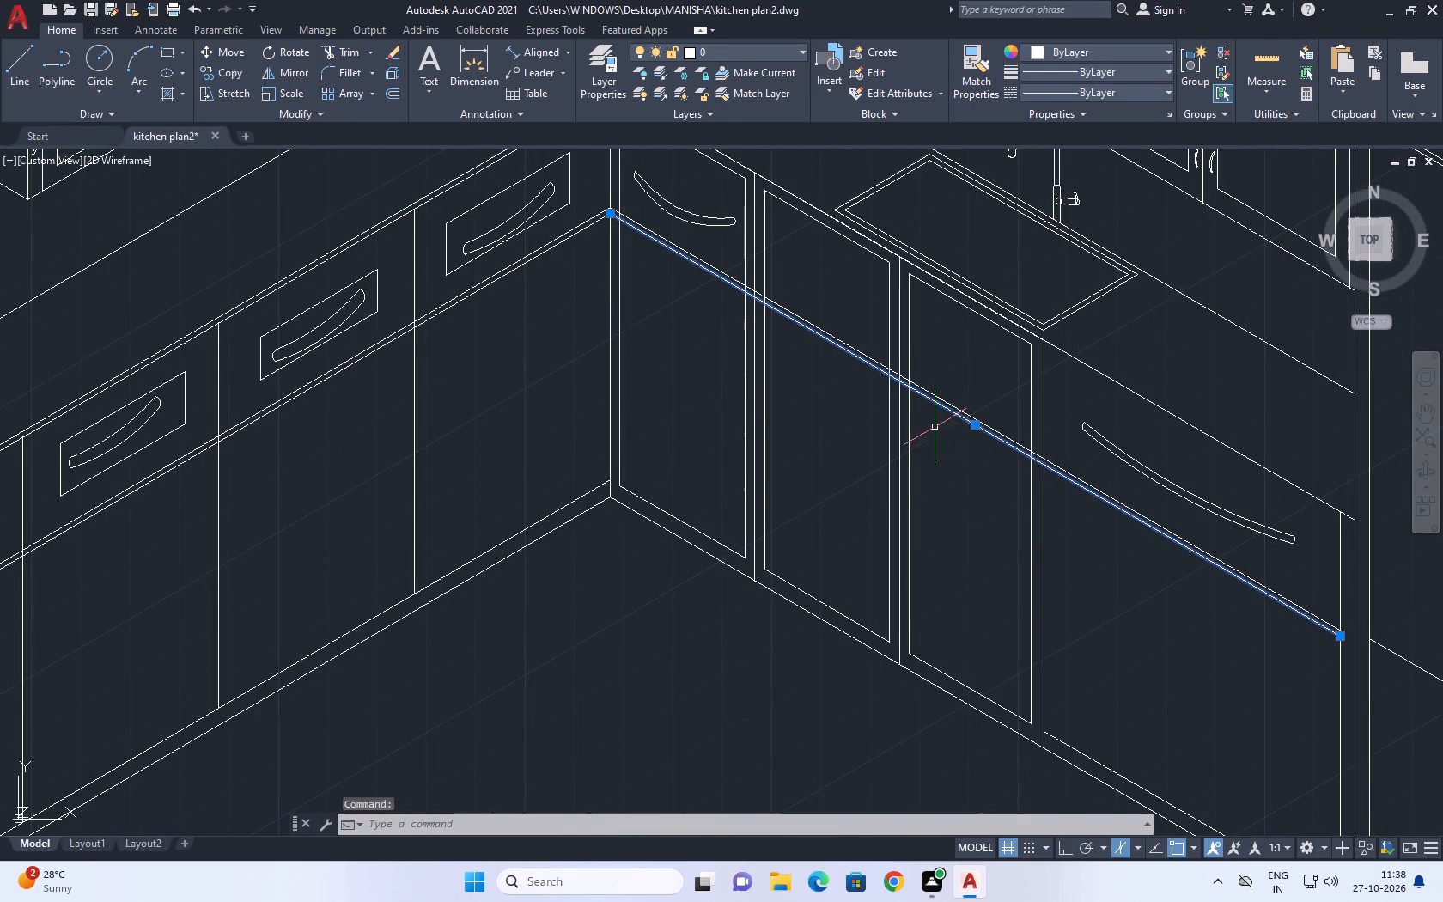
middle_click_drag(935, 427, 938, 439)
type("co")
key("space")
left_click_drag(939, 427, 947, 429)
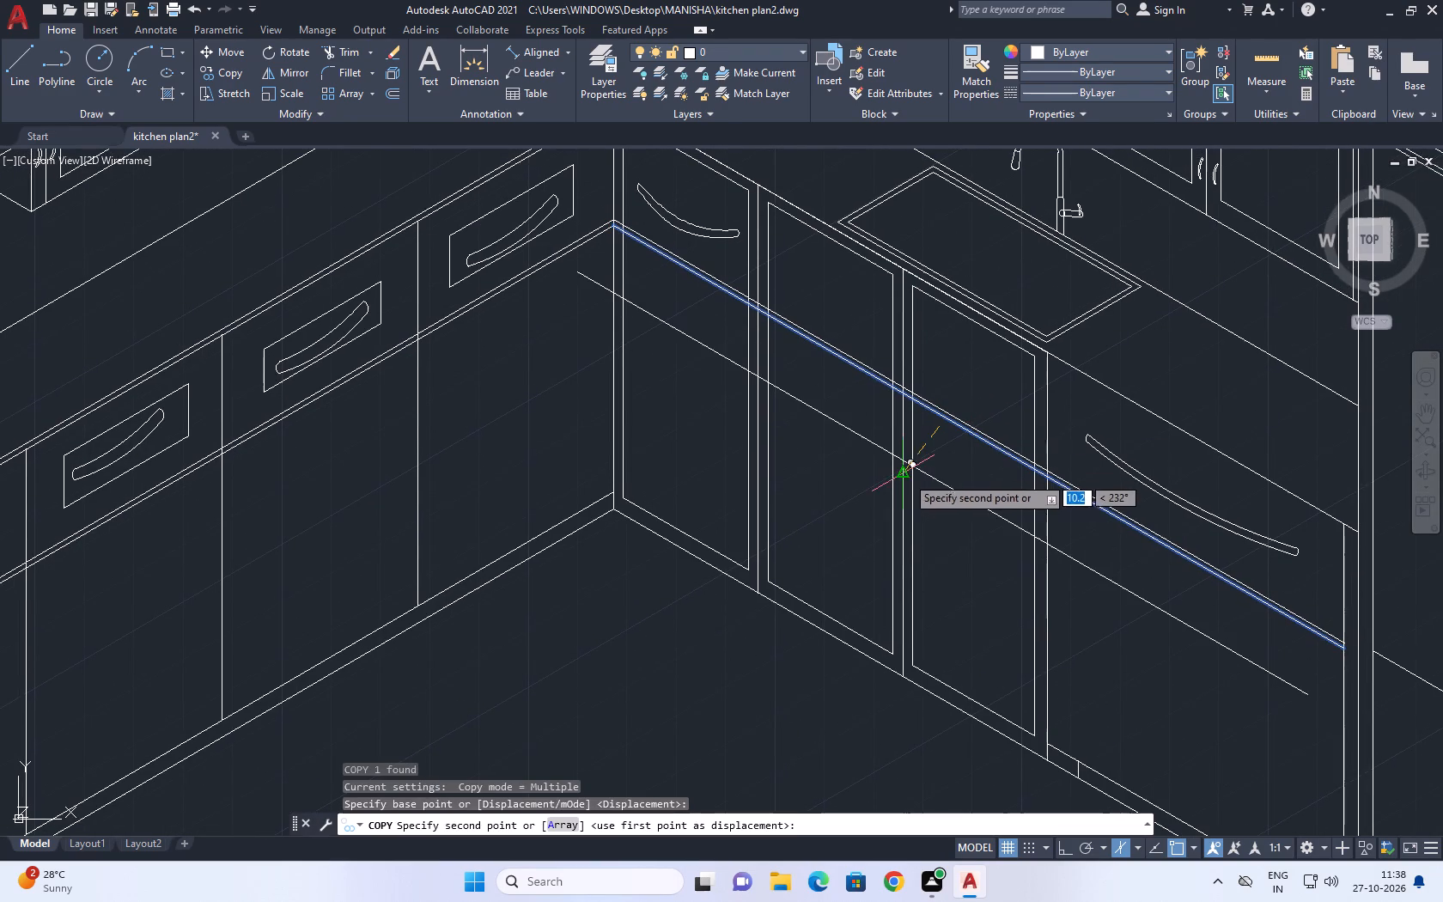
type("4")
key("space")
key("Escape")
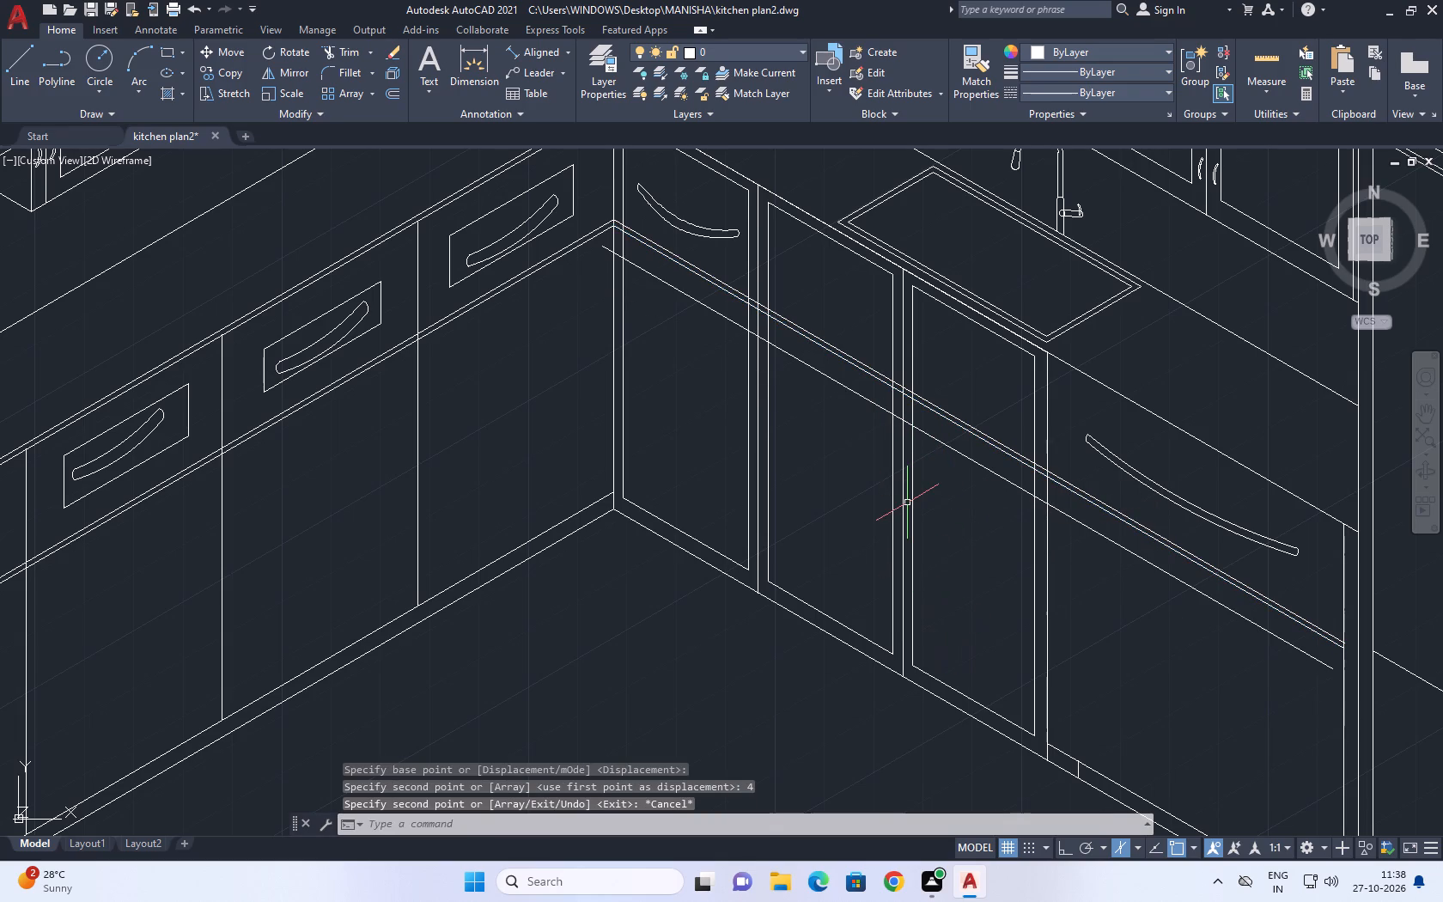
Trim the third sink-side panel's inner verticals between the rail and the new line, and the line's excess beside that panel.
type("tr")
key("space")
middle_click_drag(917, 510, 931, 558)
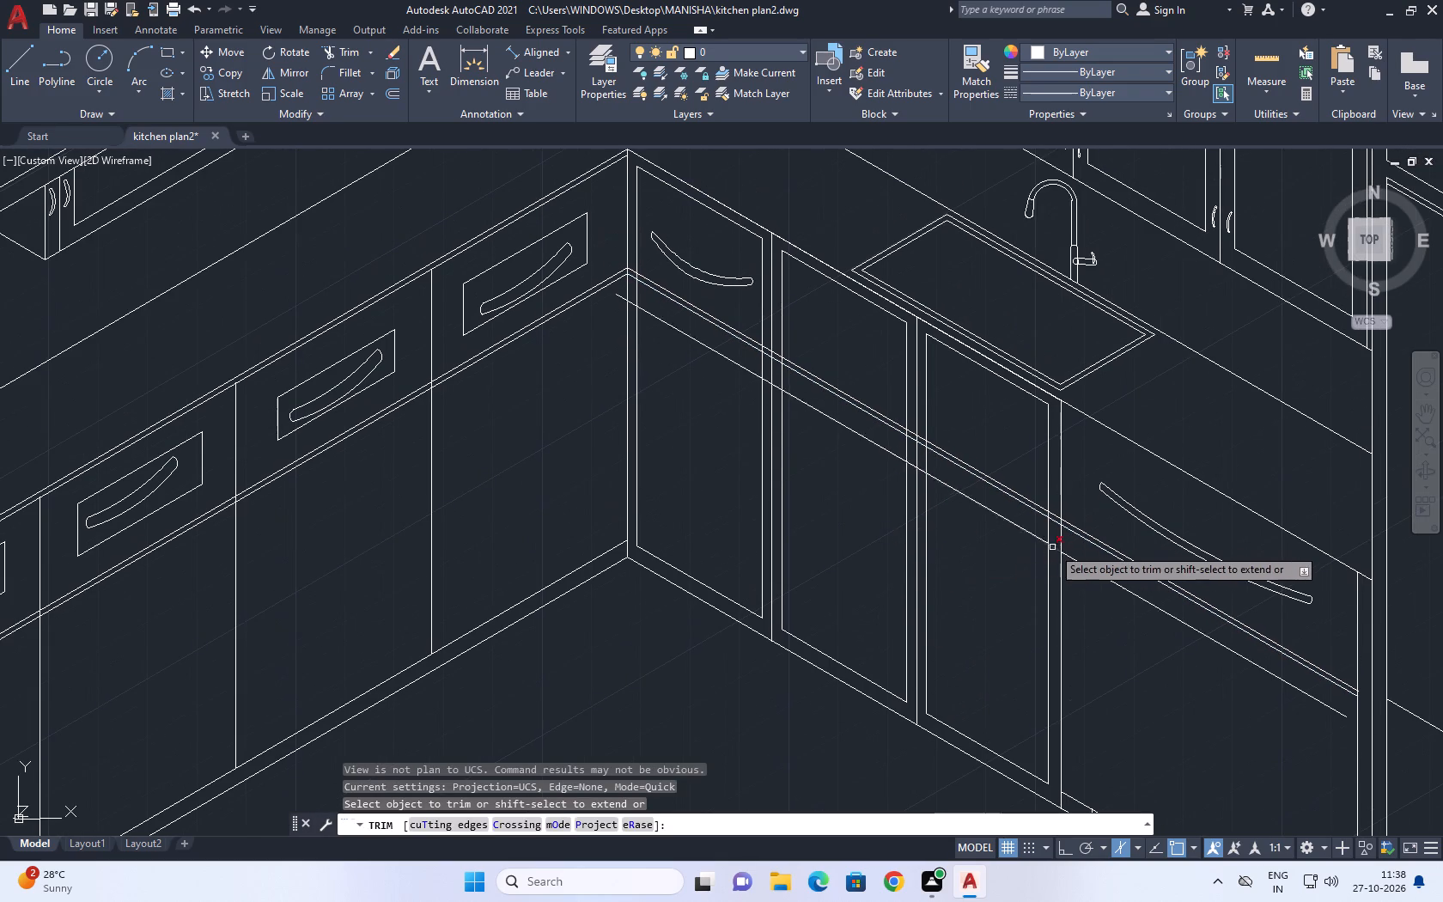
scroll(1056, 549, "up", 2)
left_click(1028, 485)
left_click(1043, 544)
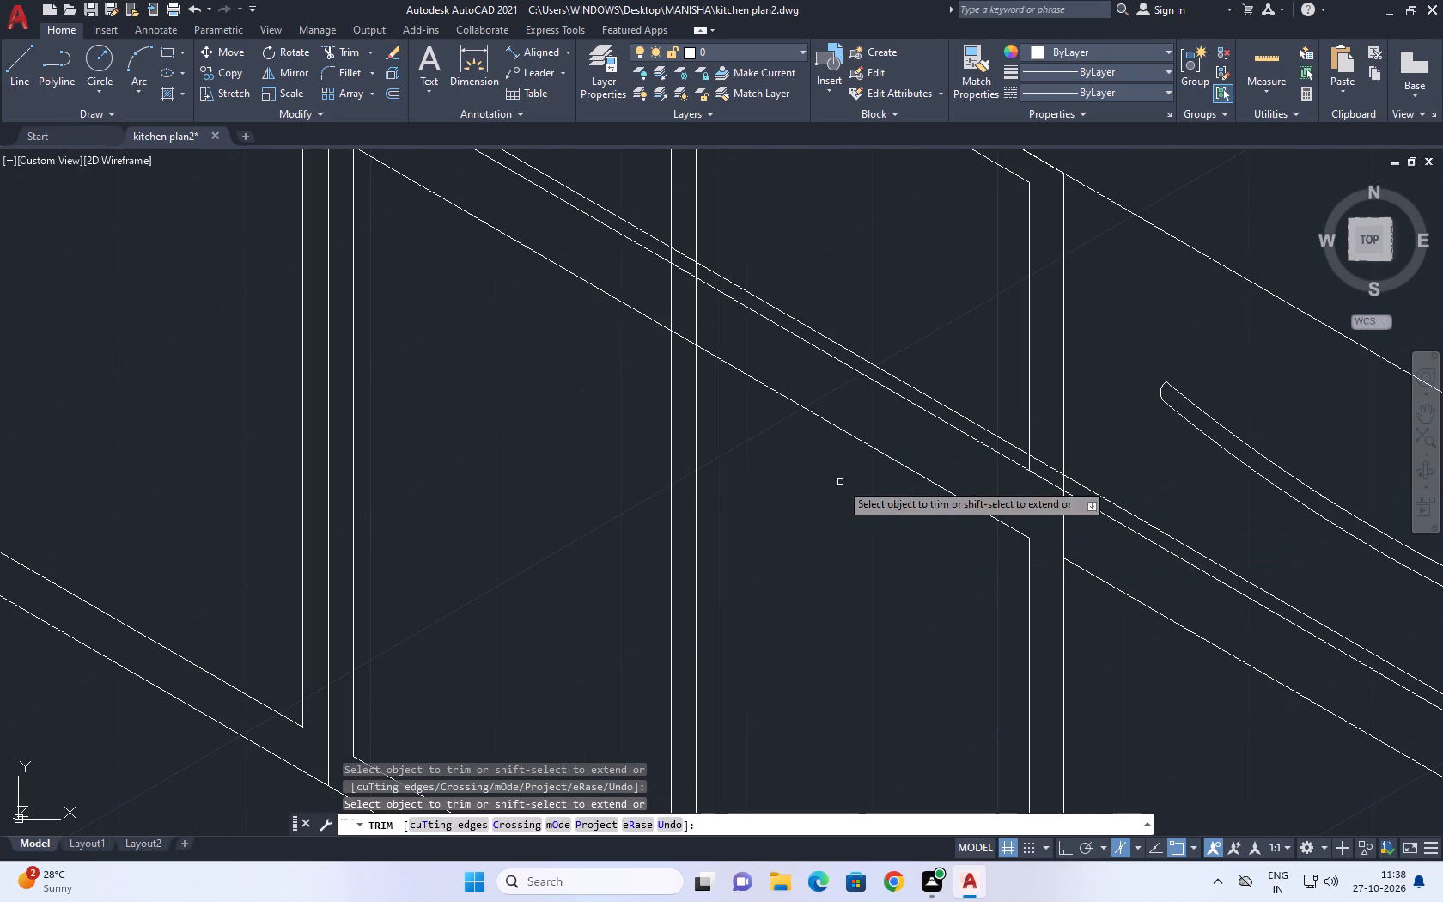
scroll(714, 380, "up", 2)
left_click(704, 339)
left_click(721, 293)
left_click(735, 281)
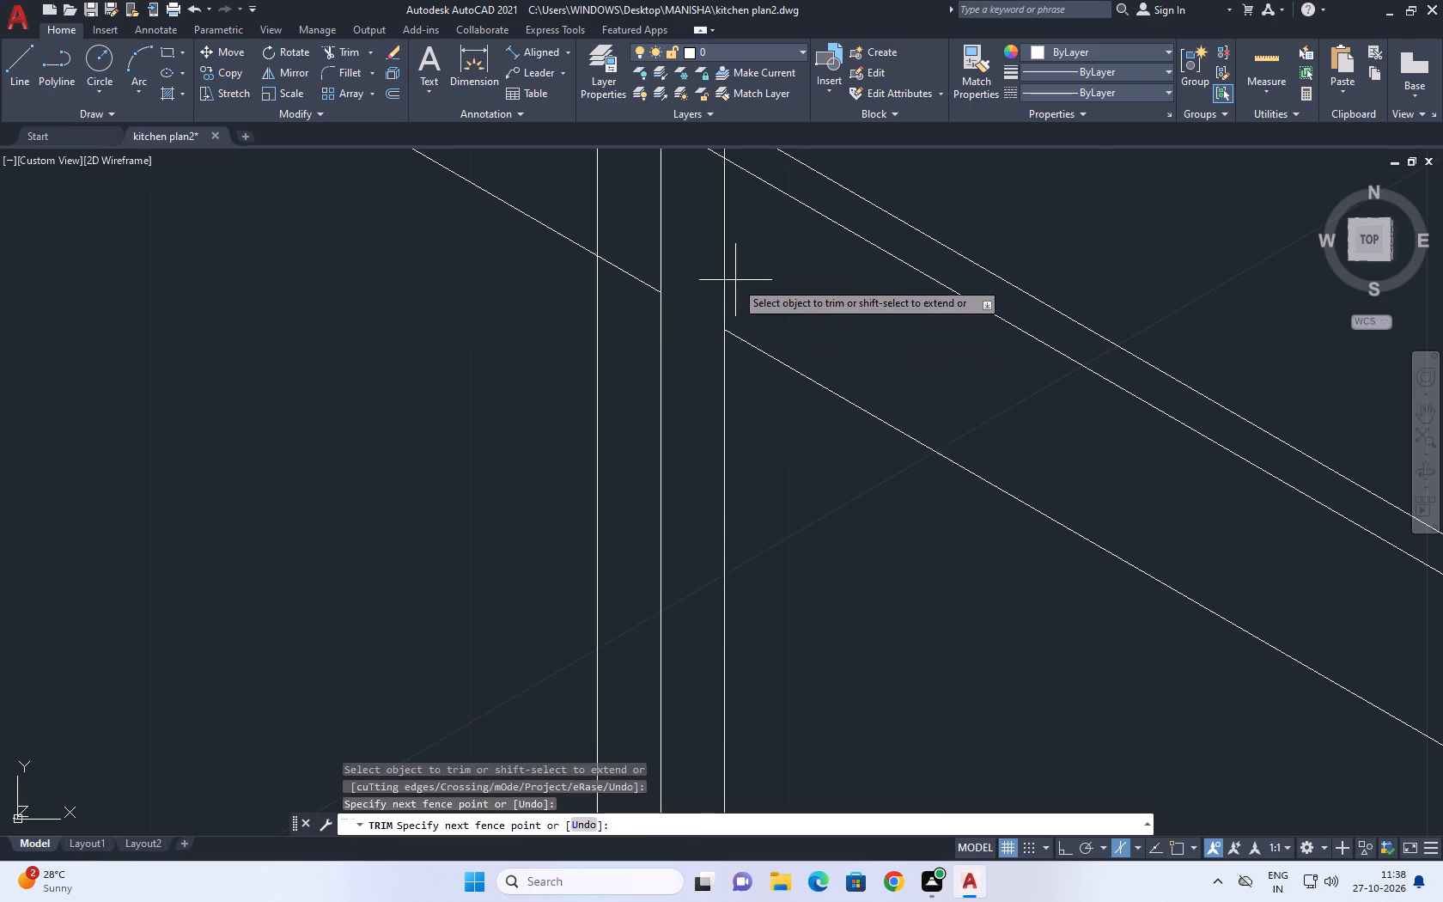
left_click(719, 276)
Trim the second sink-side panel's inner verticals below the rail and the new line's excess across the adjoining cabinet frames.
scroll(763, 296, "down", 4)
scroll(727, 287, "up", 2)
left_click(715, 251)
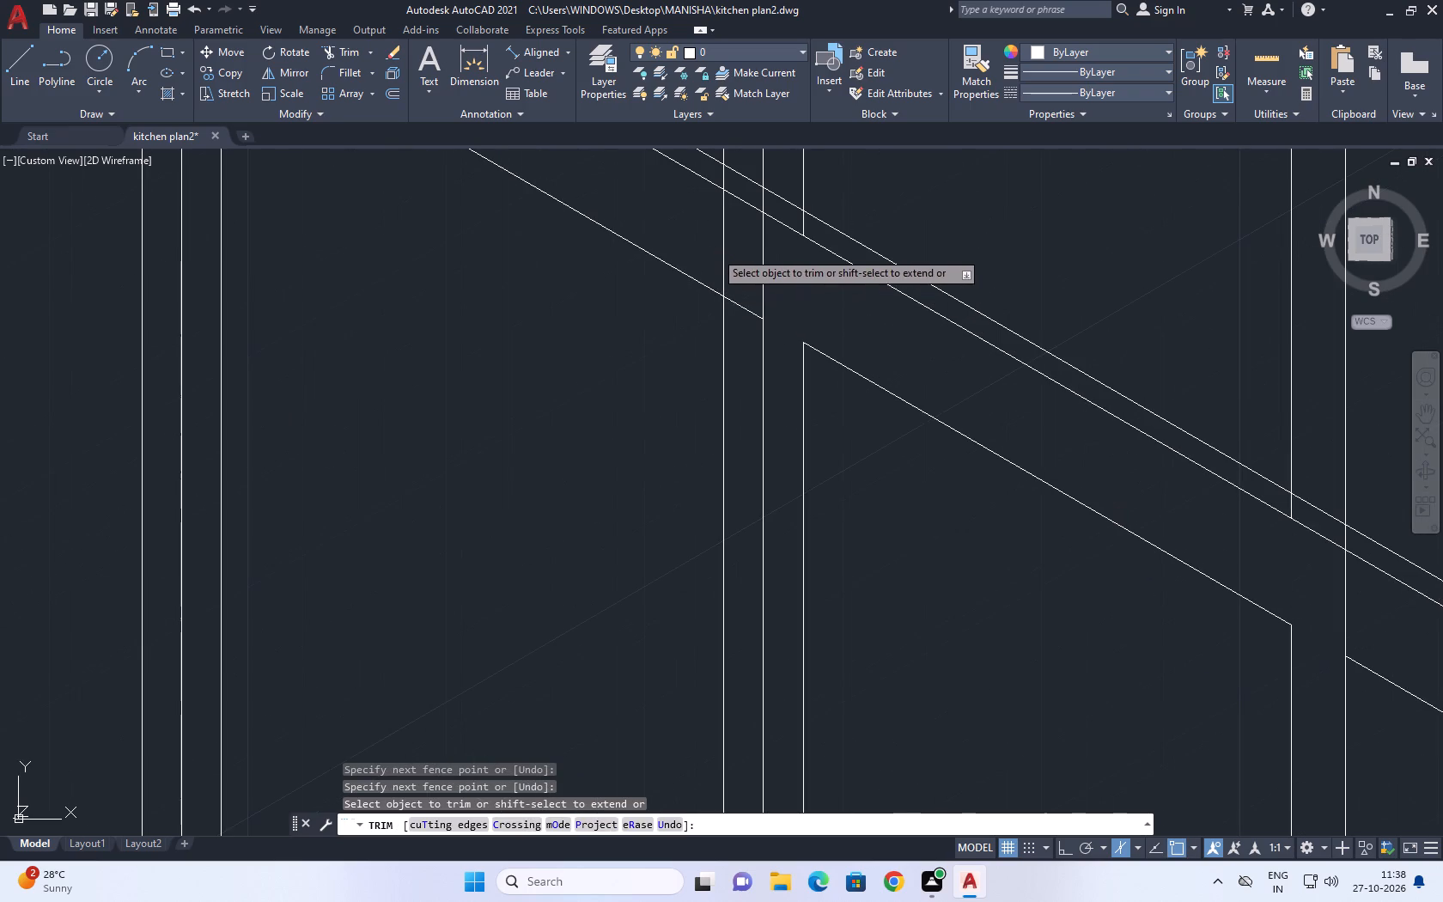
left_click(743, 317)
scroll(983, 397, "down", 3)
scroll(803, 322, "up", 1)
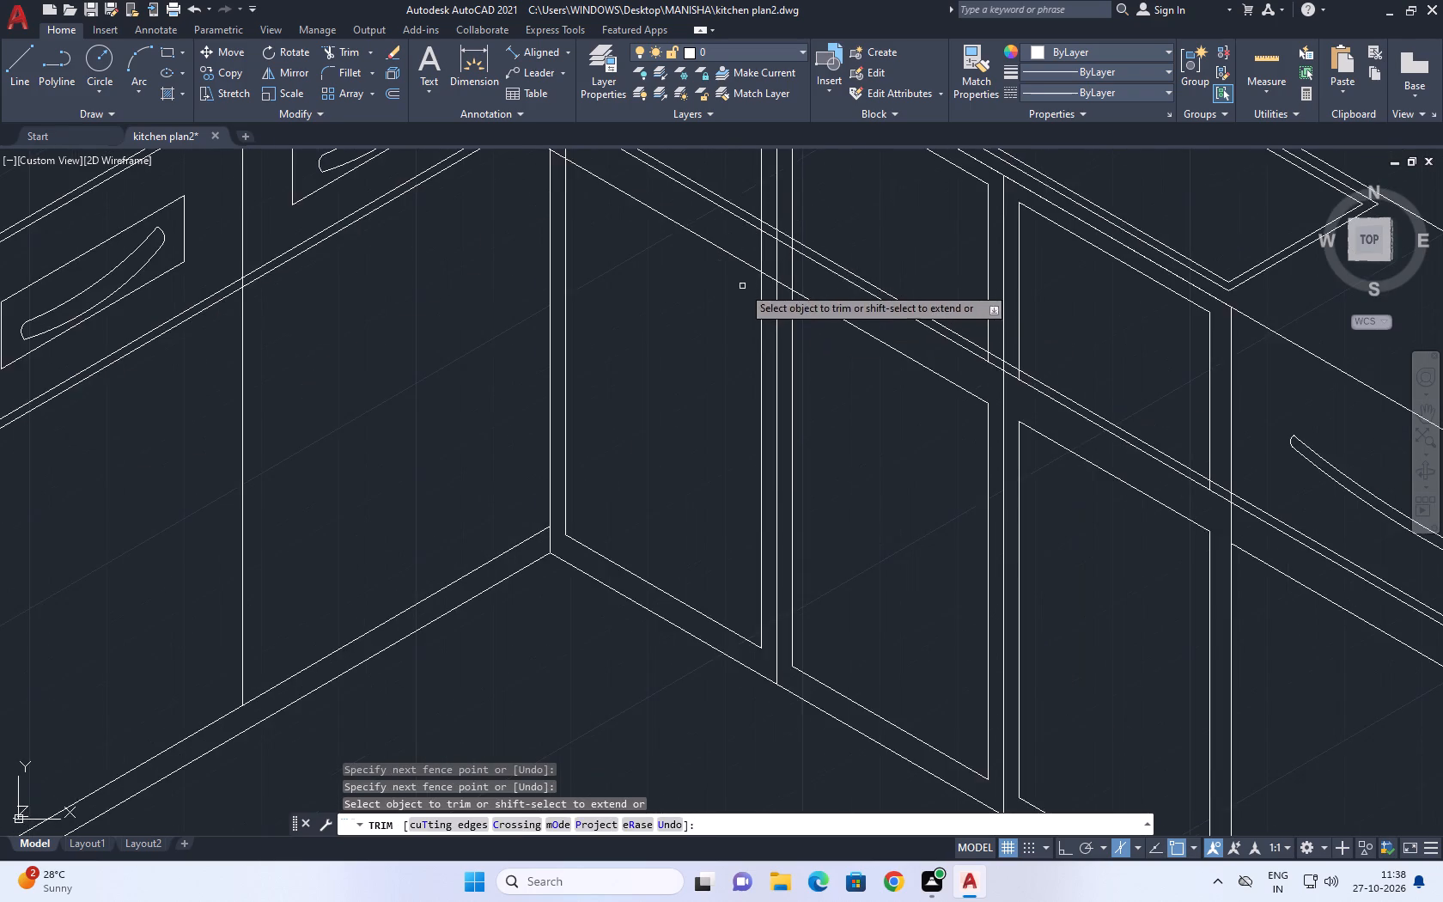
scroll(758, 276, "up", 3)
left_click(849, 325)
left_click(916, 281)
Trim the corner panel's inner verticals below the rail, plus the new line's excess beside the panel and past the room corner.
scroll(901, 286, "down", 5)
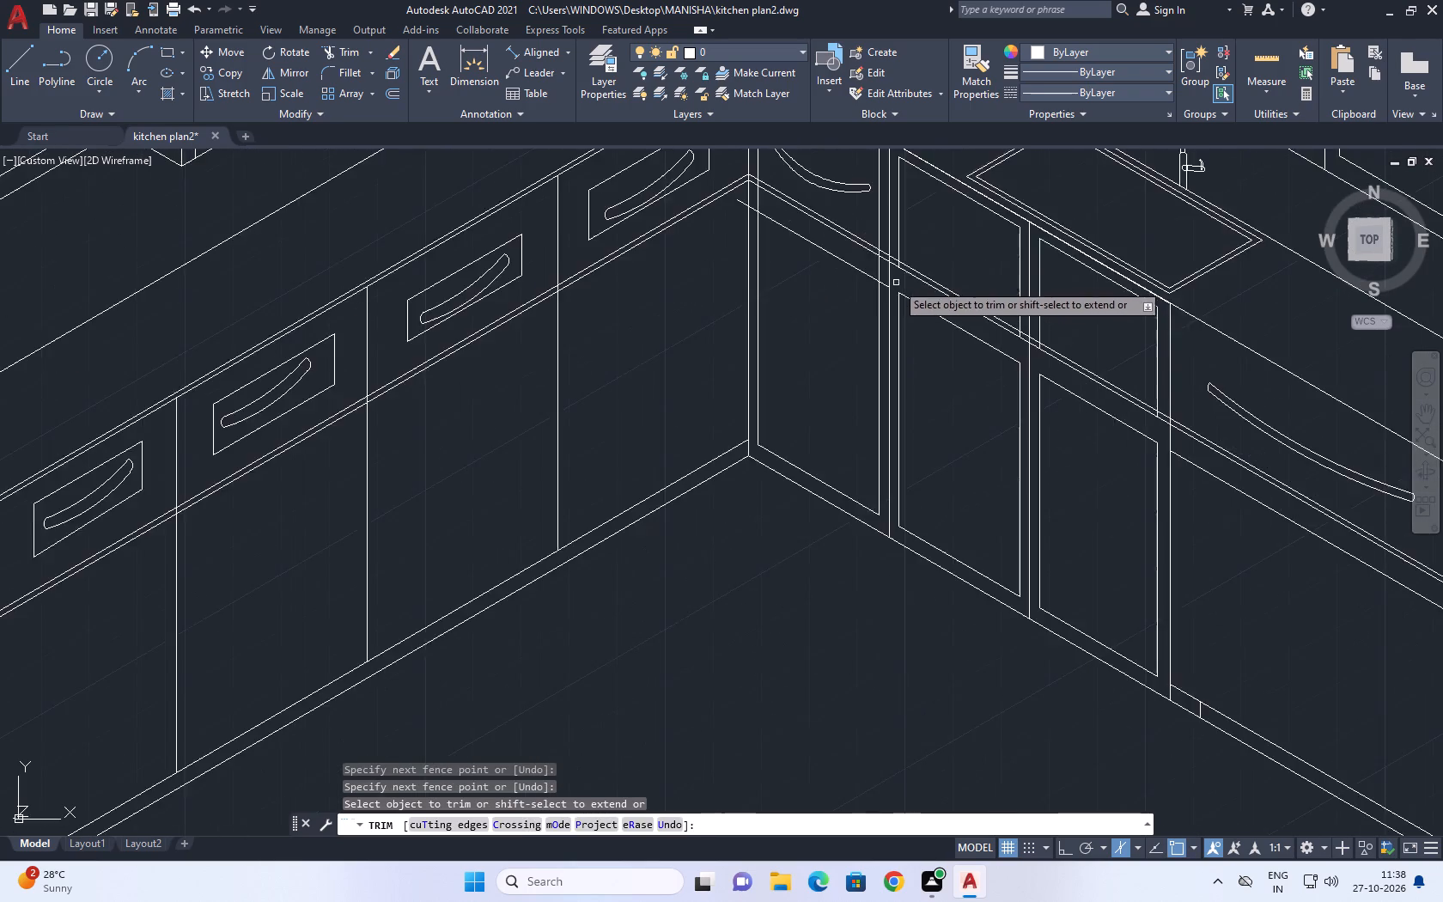
scroll(873, 272, "up", 5)
left_click(903, 220)
left_click(999, 473)
scroll(1063, 448, "down", 6)
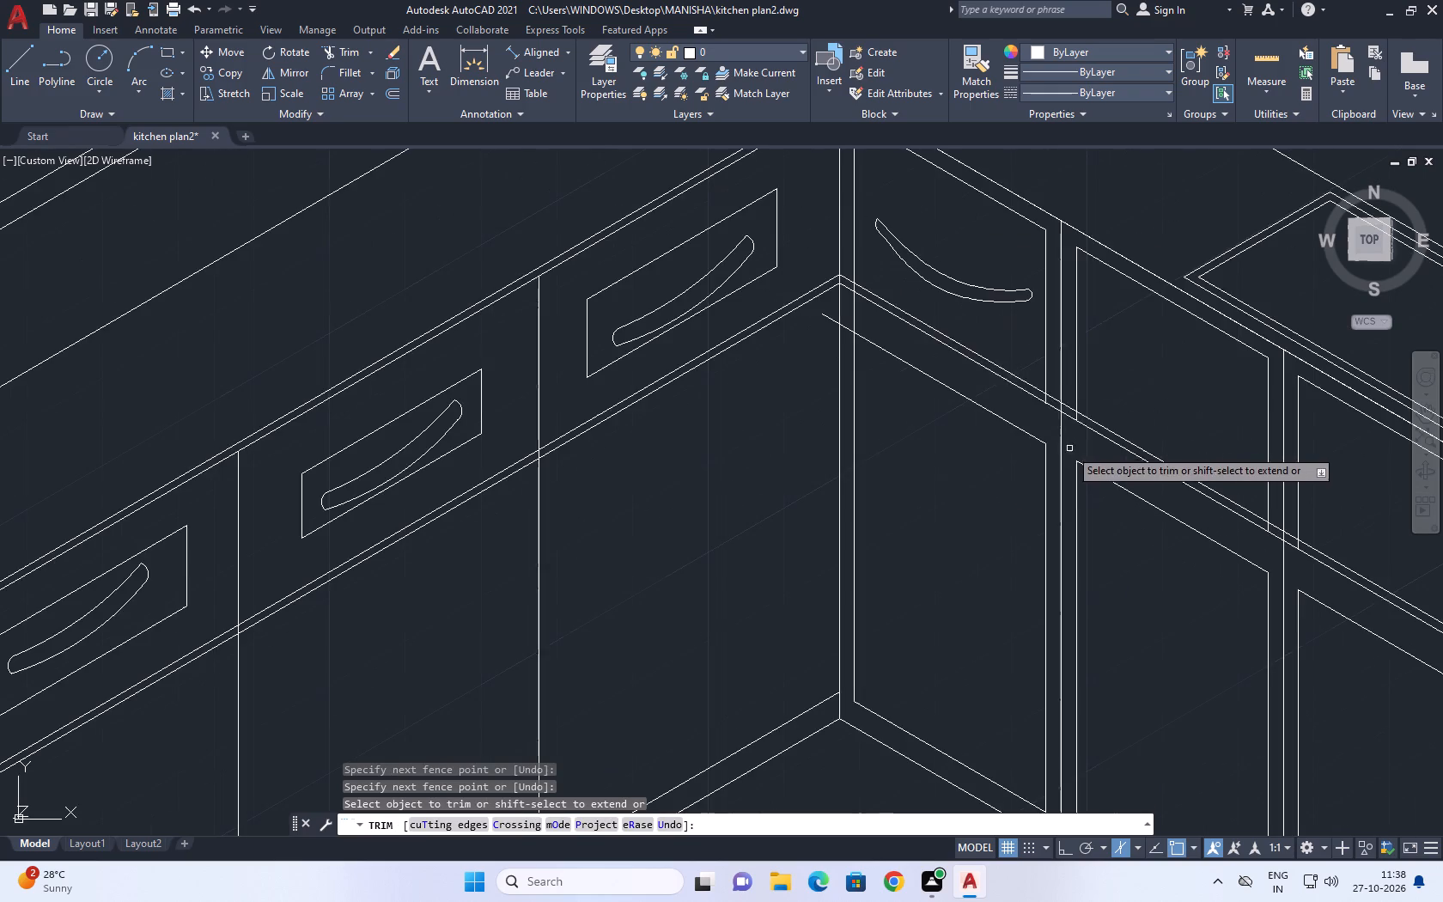
scroll(835, 317, "up", 2)
left_click(860, 316)
left_click(868, 378)
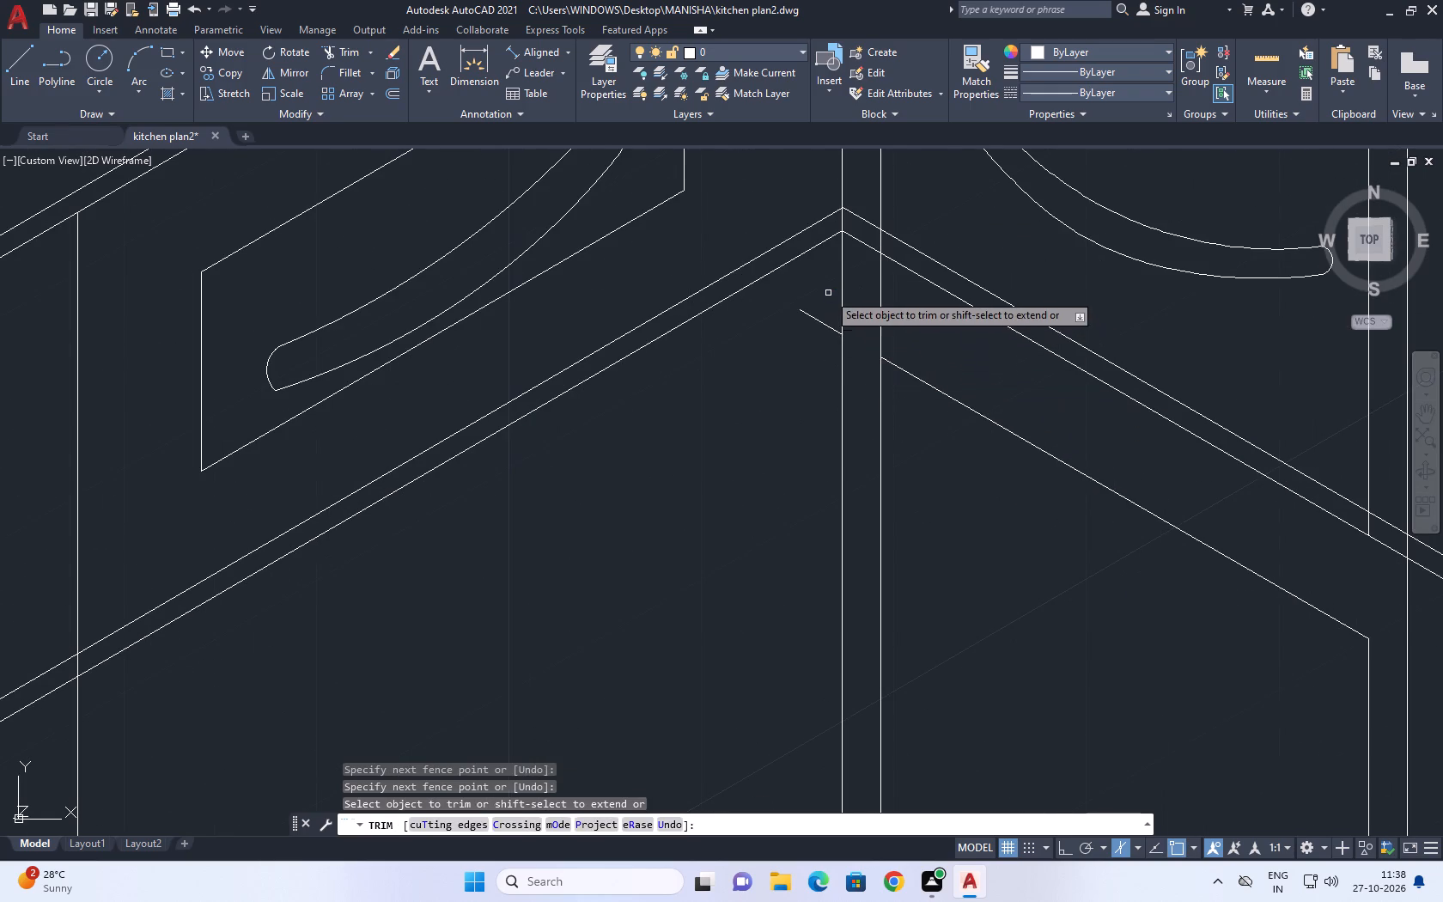
left_click(828, 293)
left_click(801, 360)
scroll(891, 353, "down", 5)
key("Escape")
Trim the inner-vertical stubs between the two rail lines on both sides of the frame between the corner and second sink-side panels.
scroll(887, 351, "up", 3)
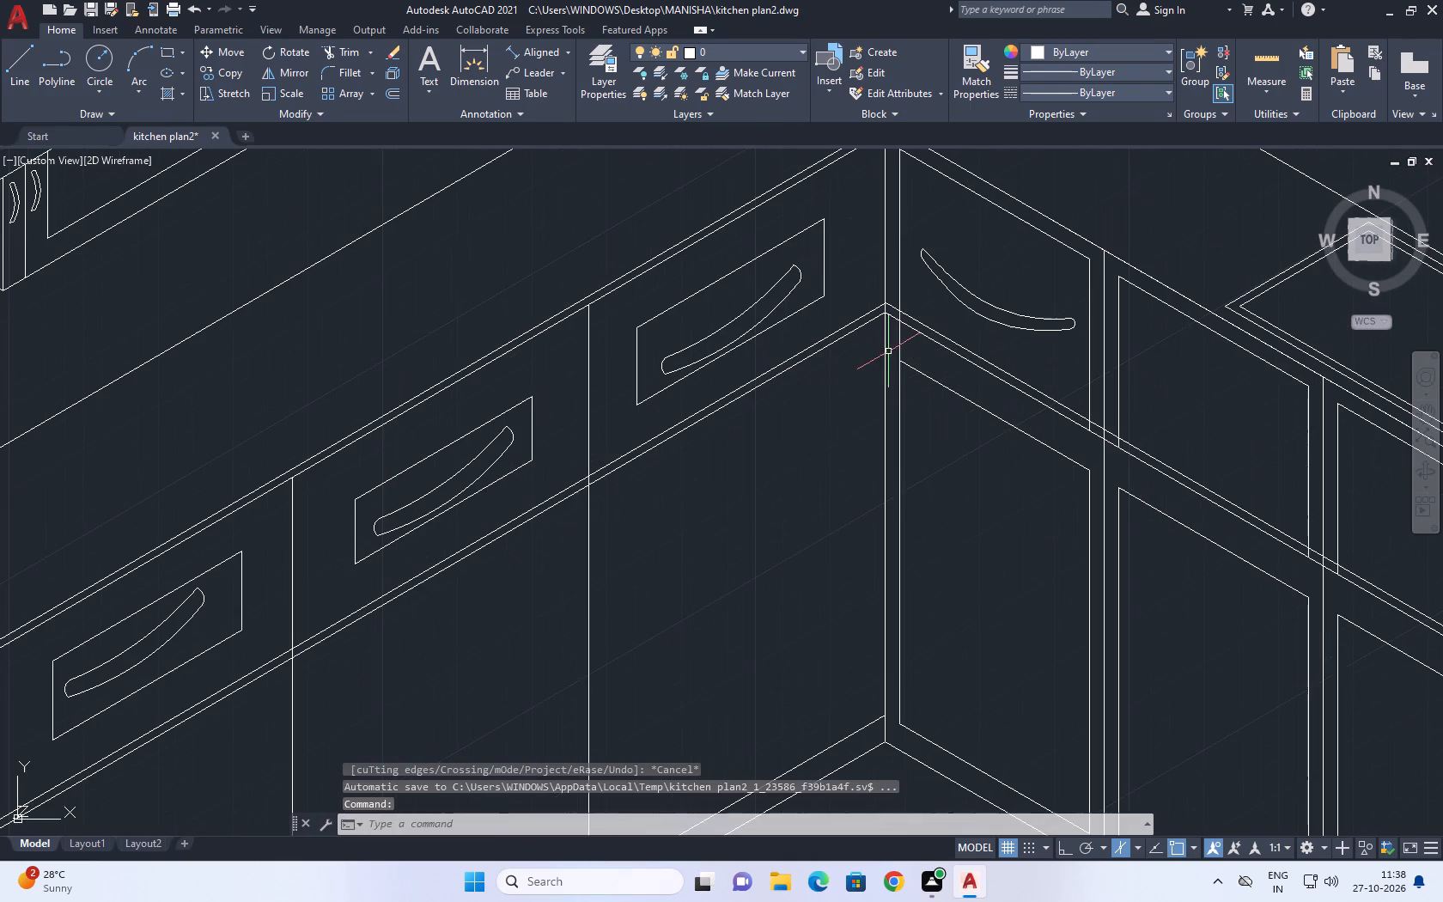
middle_click_drag(1044, 457, 1019, 399)
middle_click_drag(1076, 342, 1056, 398)
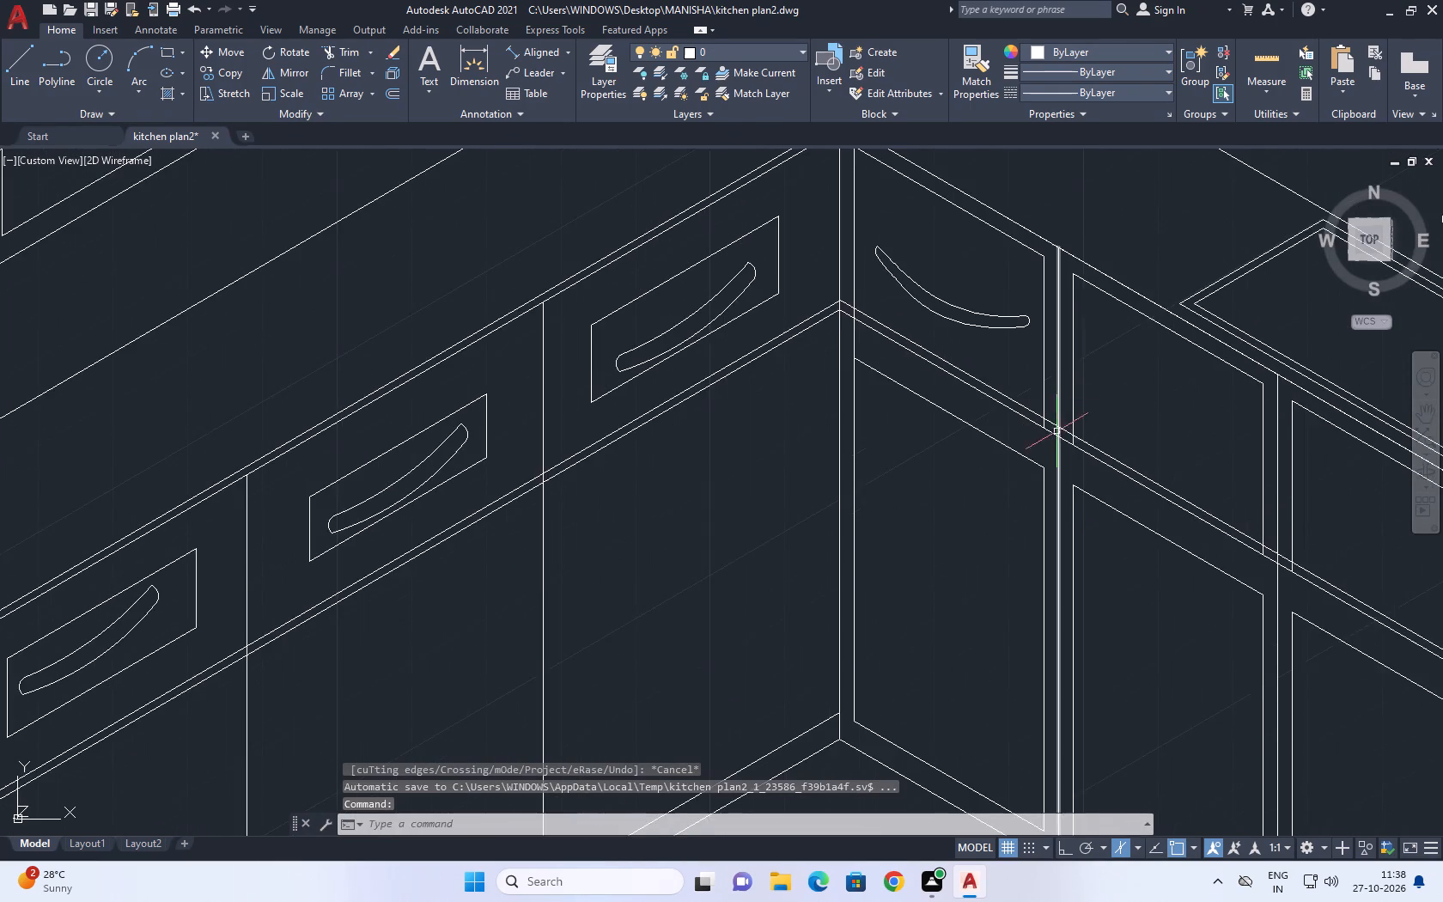
scroll(1036, 428, "up", 1)
key("t")
type("r")
key("space")
scroll(1030, 424, "up", 2)
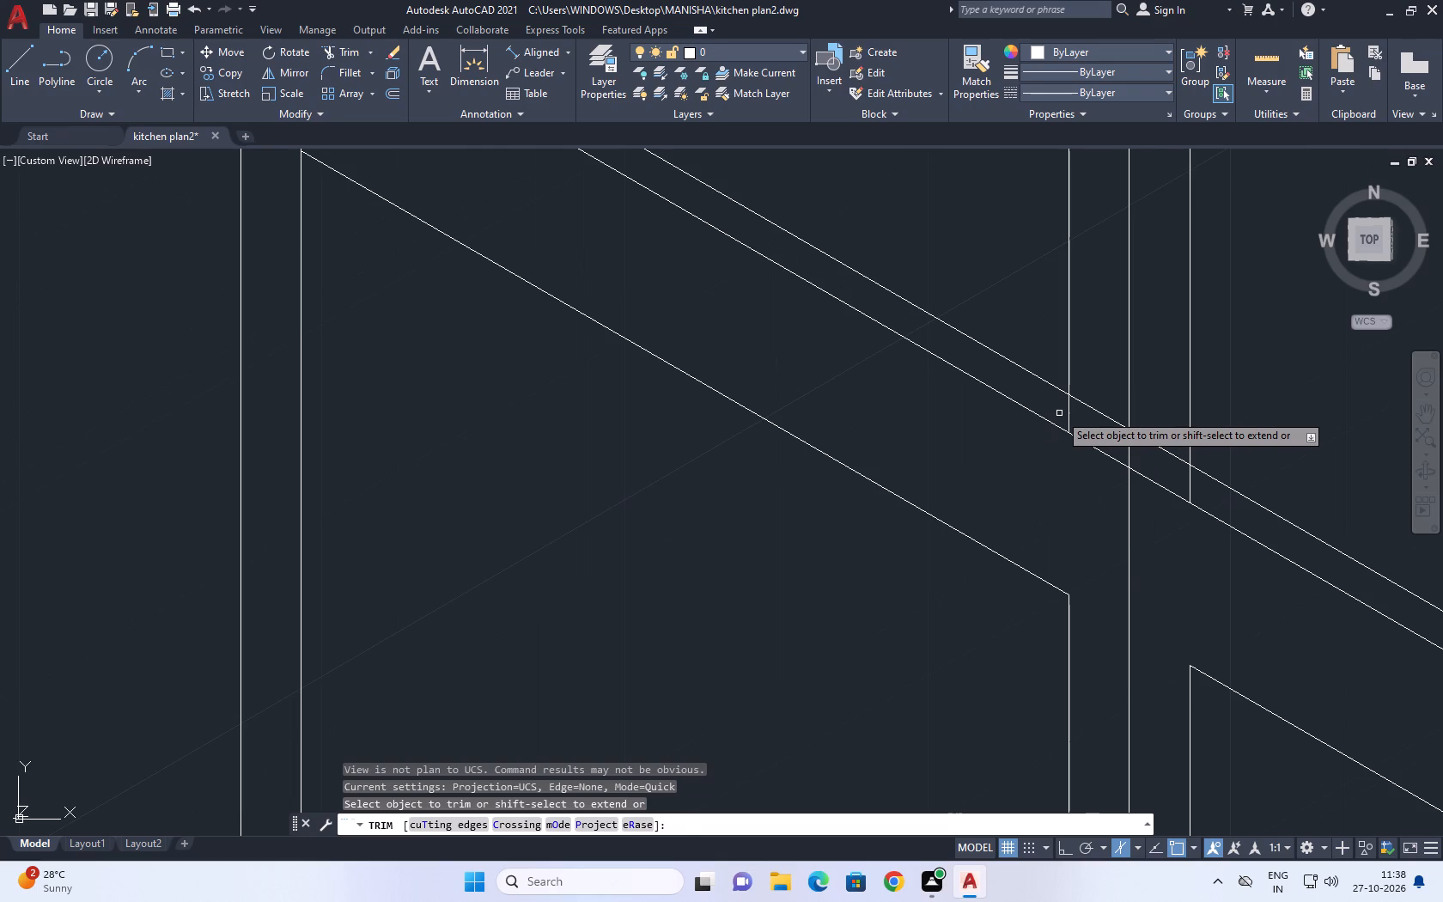
left_click(1070, 411)
left_click(1199, 476)
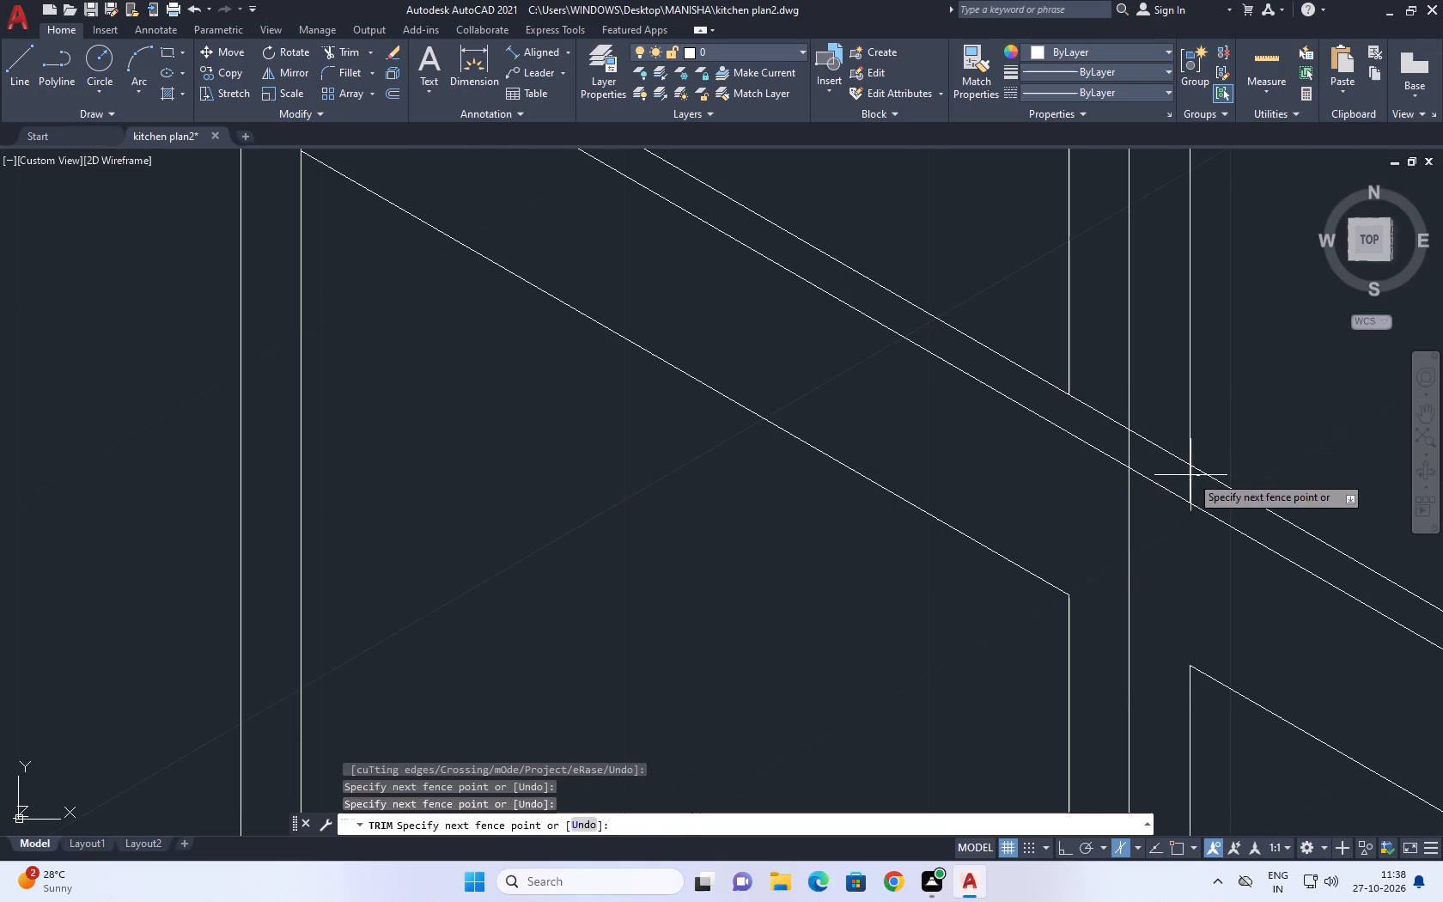
left_click(1185, 473)
scroll(1088, 442, "down", 4)
Trim the remaining inner-vertical stubs between the rail lines at the third panel's far edge and around the second-to-third panel divider.
middle_click_drag(1151, 515, 795, 332)
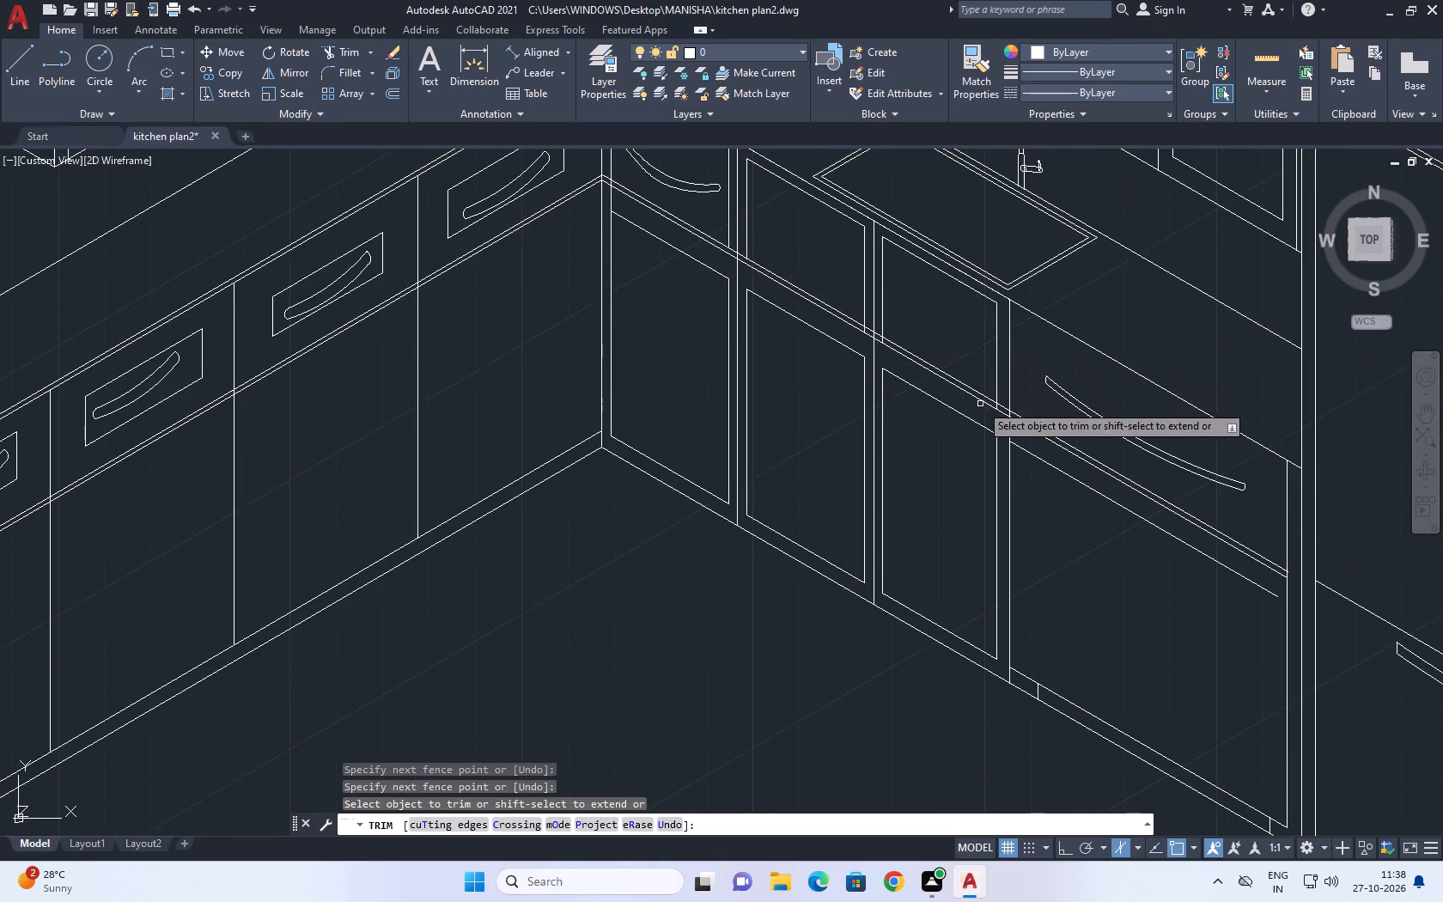
scroll(983, 405, "up", 4)
left_click(996, 418)
left_click(944, 405)
scroll(1016, 419, "down", 5)
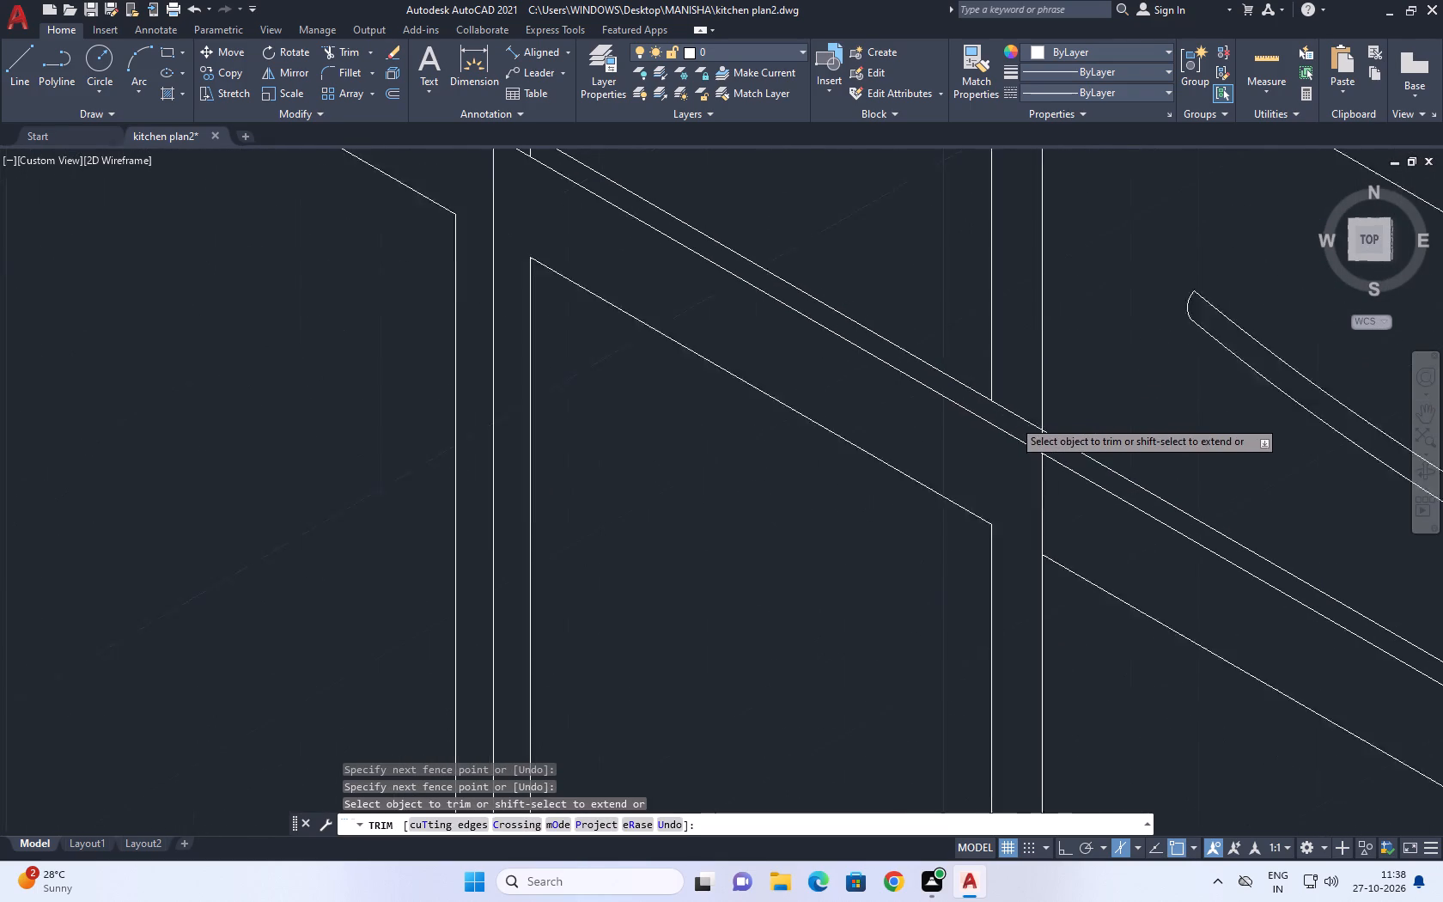
scroll(880, 355, "up", 5)
left_click(926, 386)
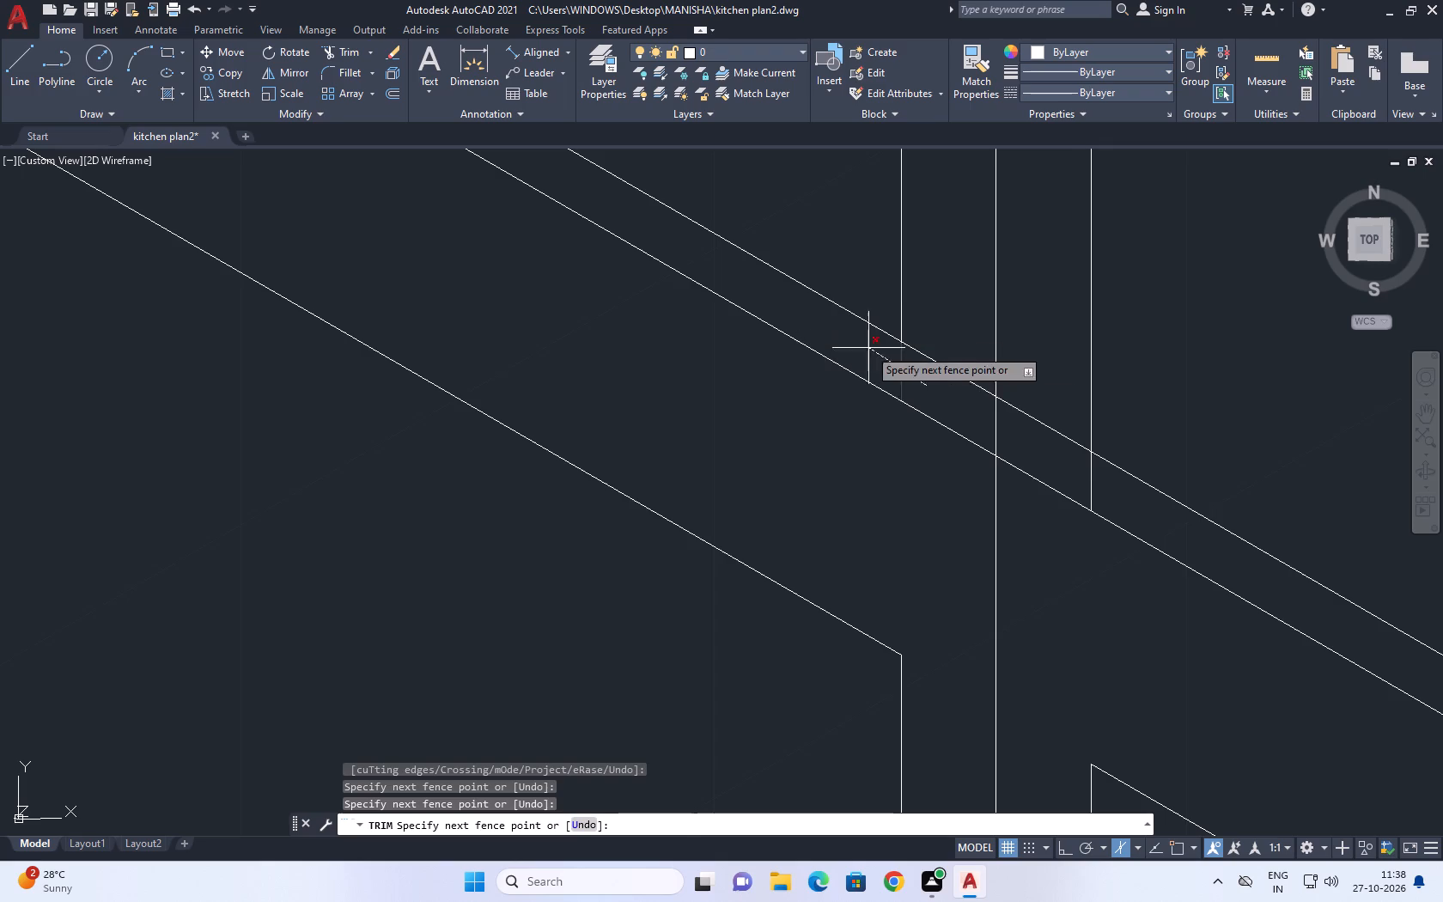
left_click(879, 357)
left_click(1052, 456)
left_click(1113, 485)
scroll(1081, 453, "down", 5)
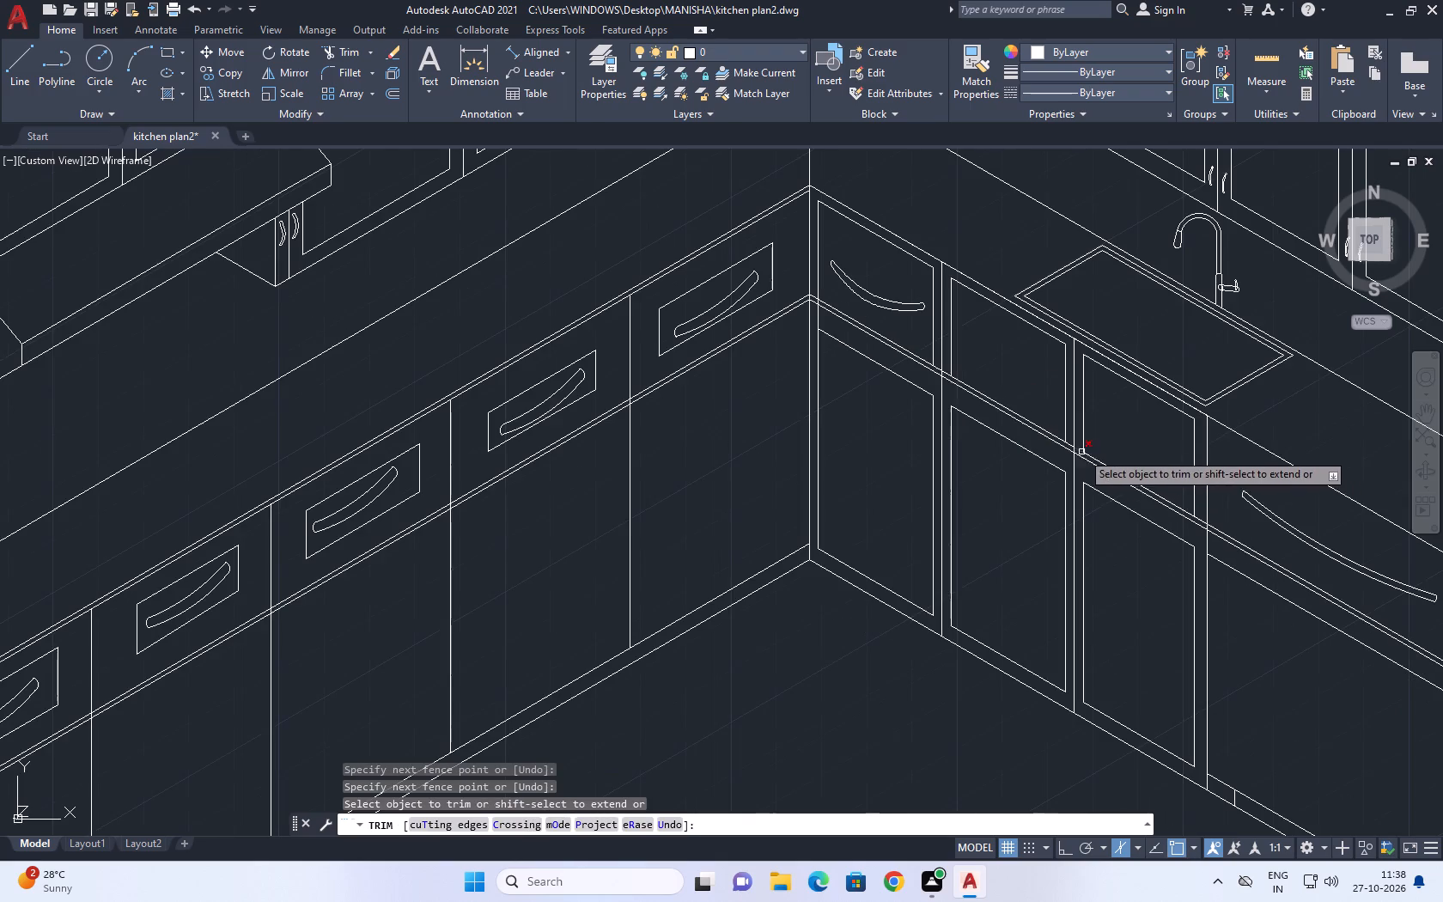
middle_click_drag(1038, 527, 962, 325)
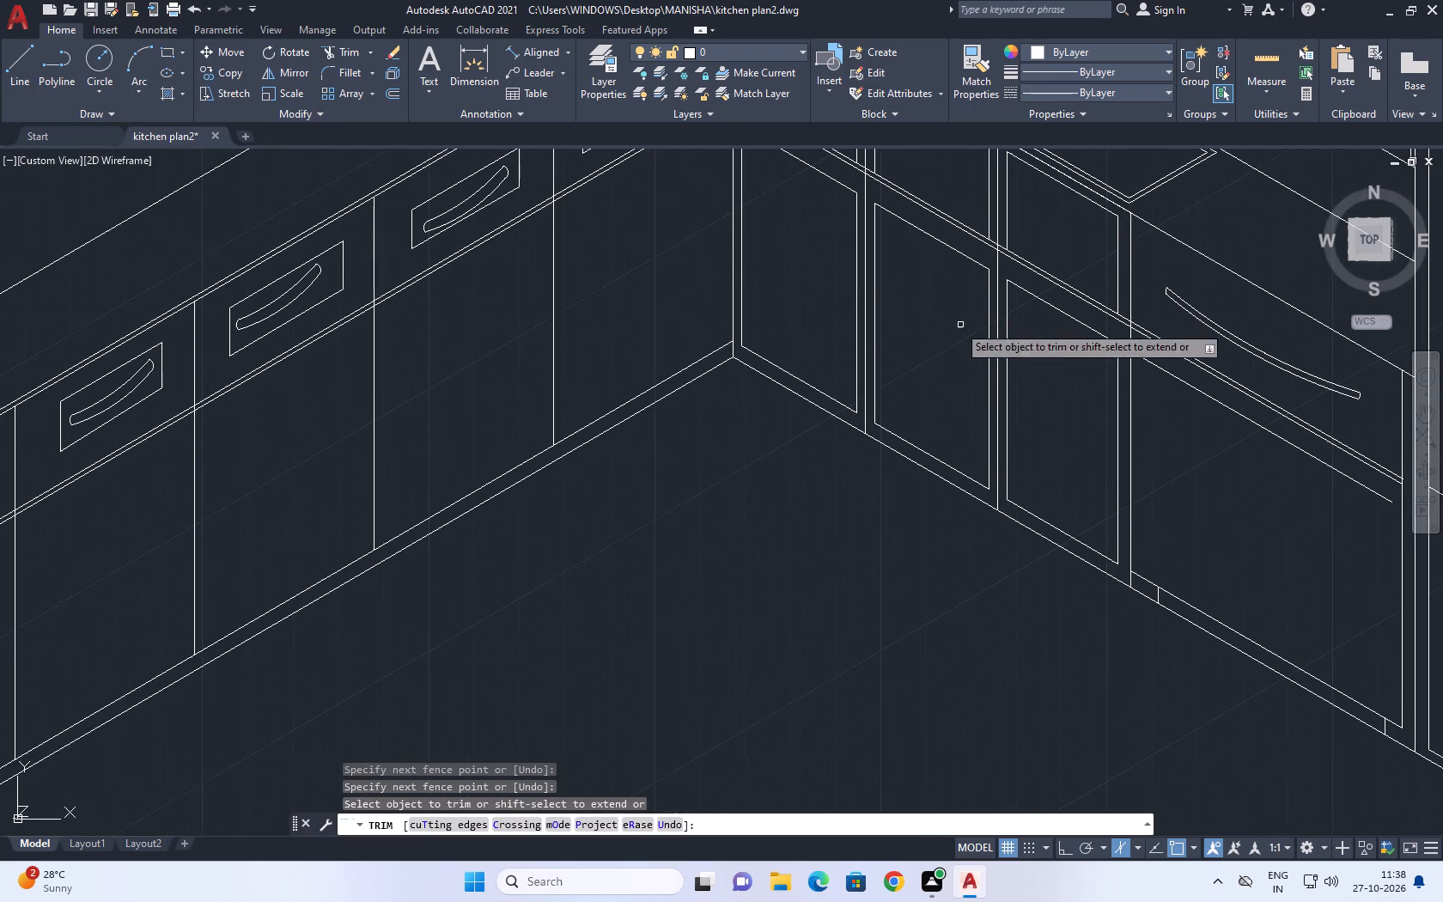
key("Escape")
Draw a slightly curved three-point vertical spline beside the divider, on the third lower door's frame near its top, as a handle edge.
middle_click_drag(961, 369, 985, 415)
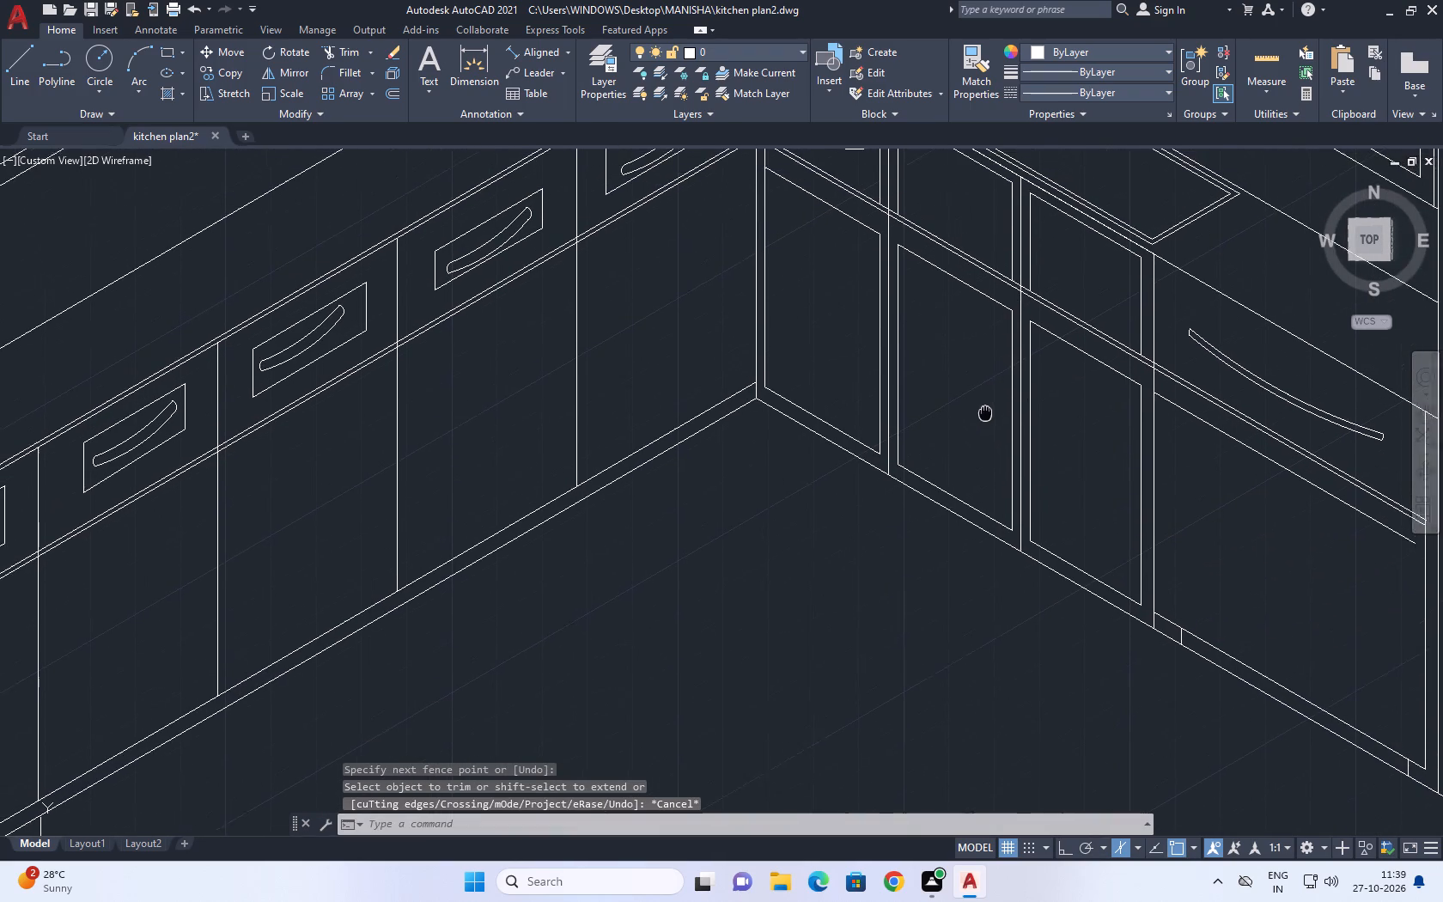
middle_click_drag(985, 415, 986, 417)
middle_click_drag(827, 349, 880, 449)
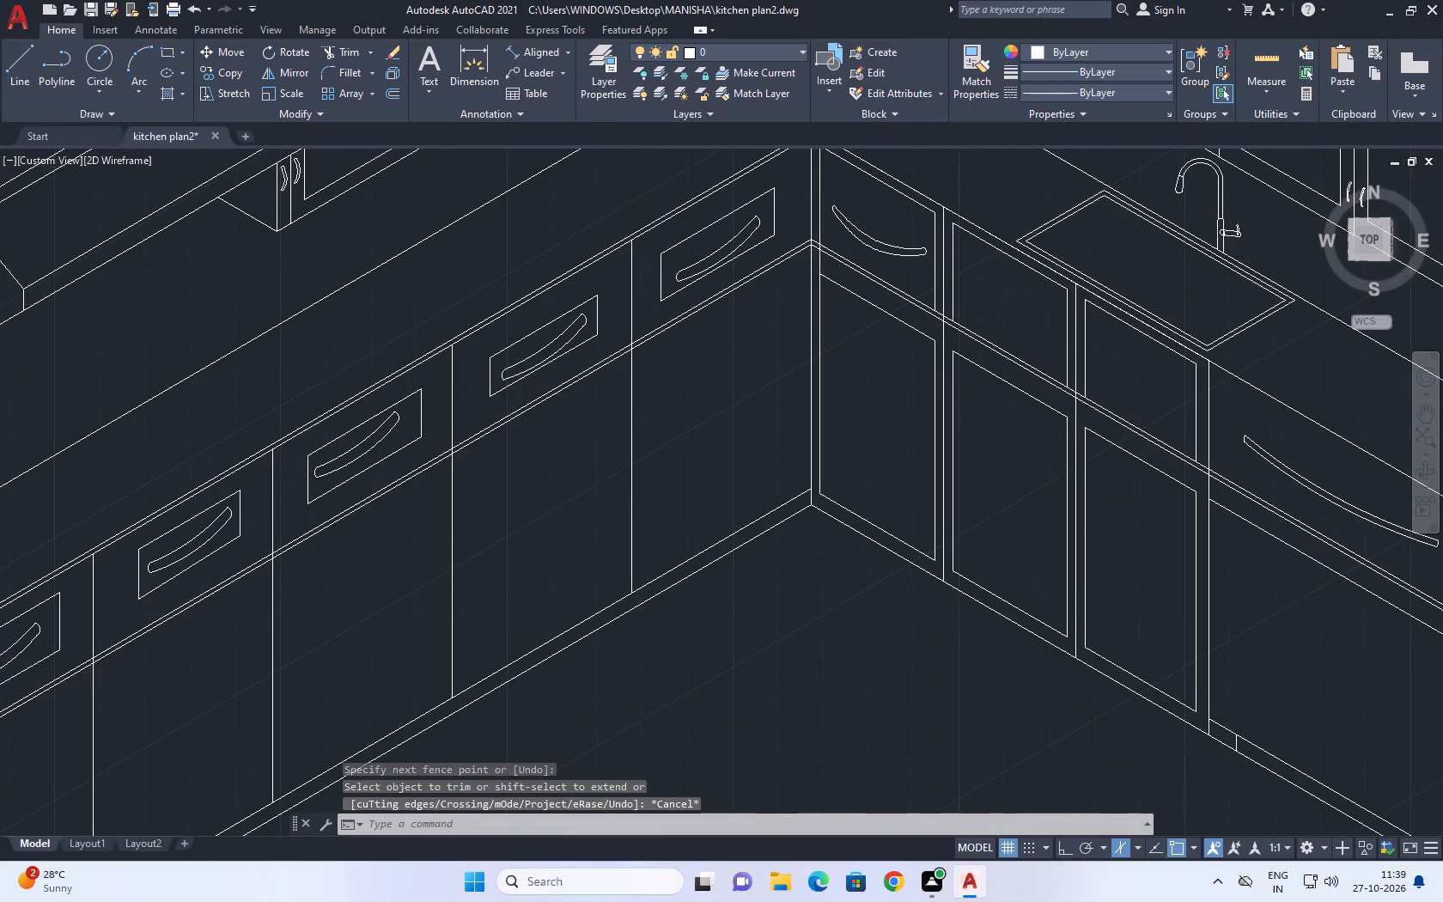
middle_click_drag(1019, 354, 974, 389)
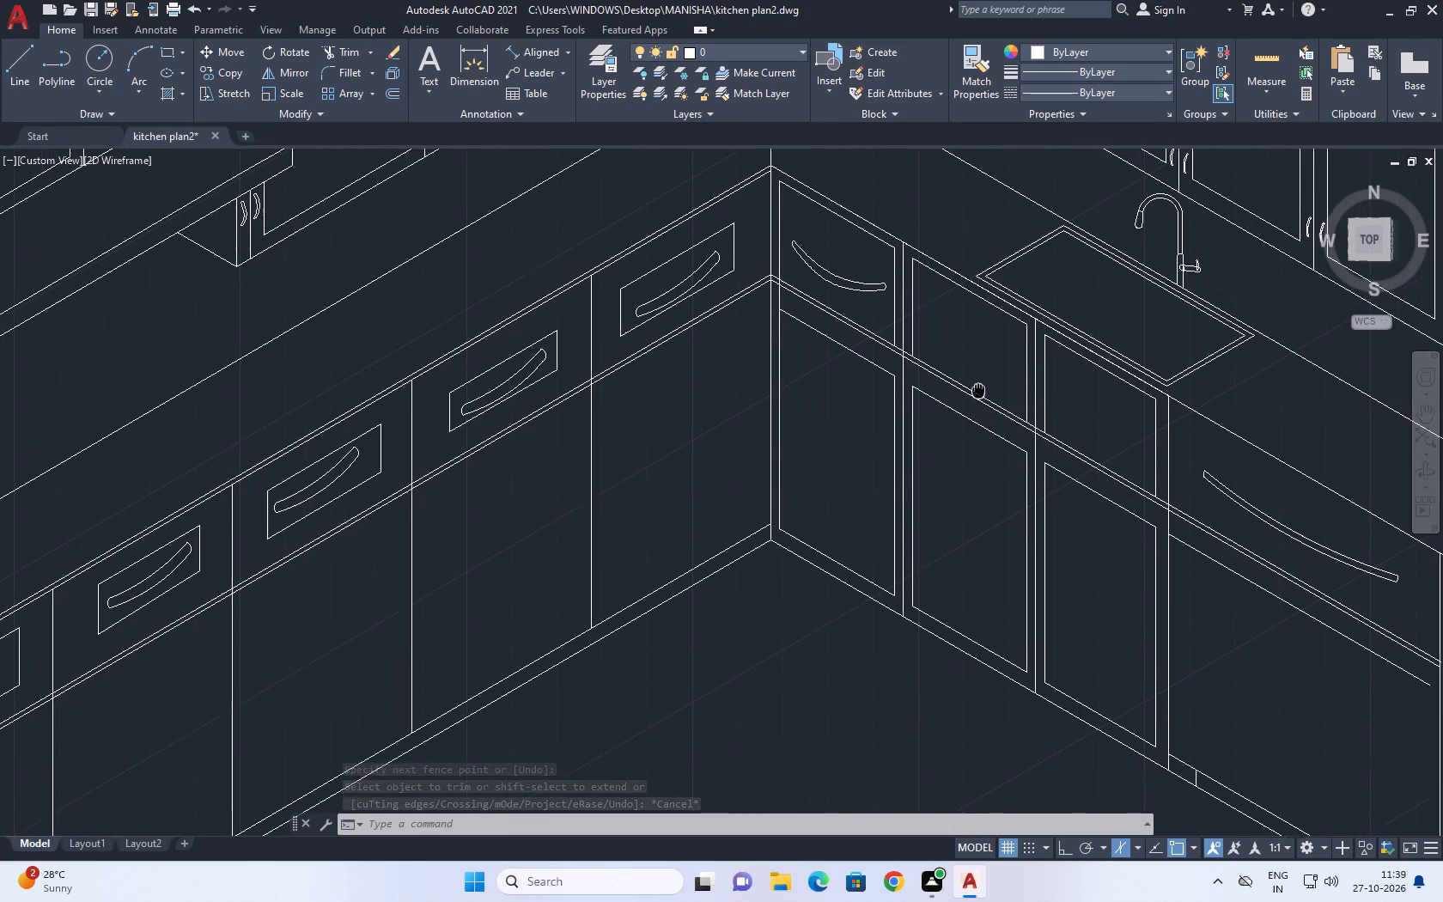
middle_click_drag(974, 389, 938, 379)
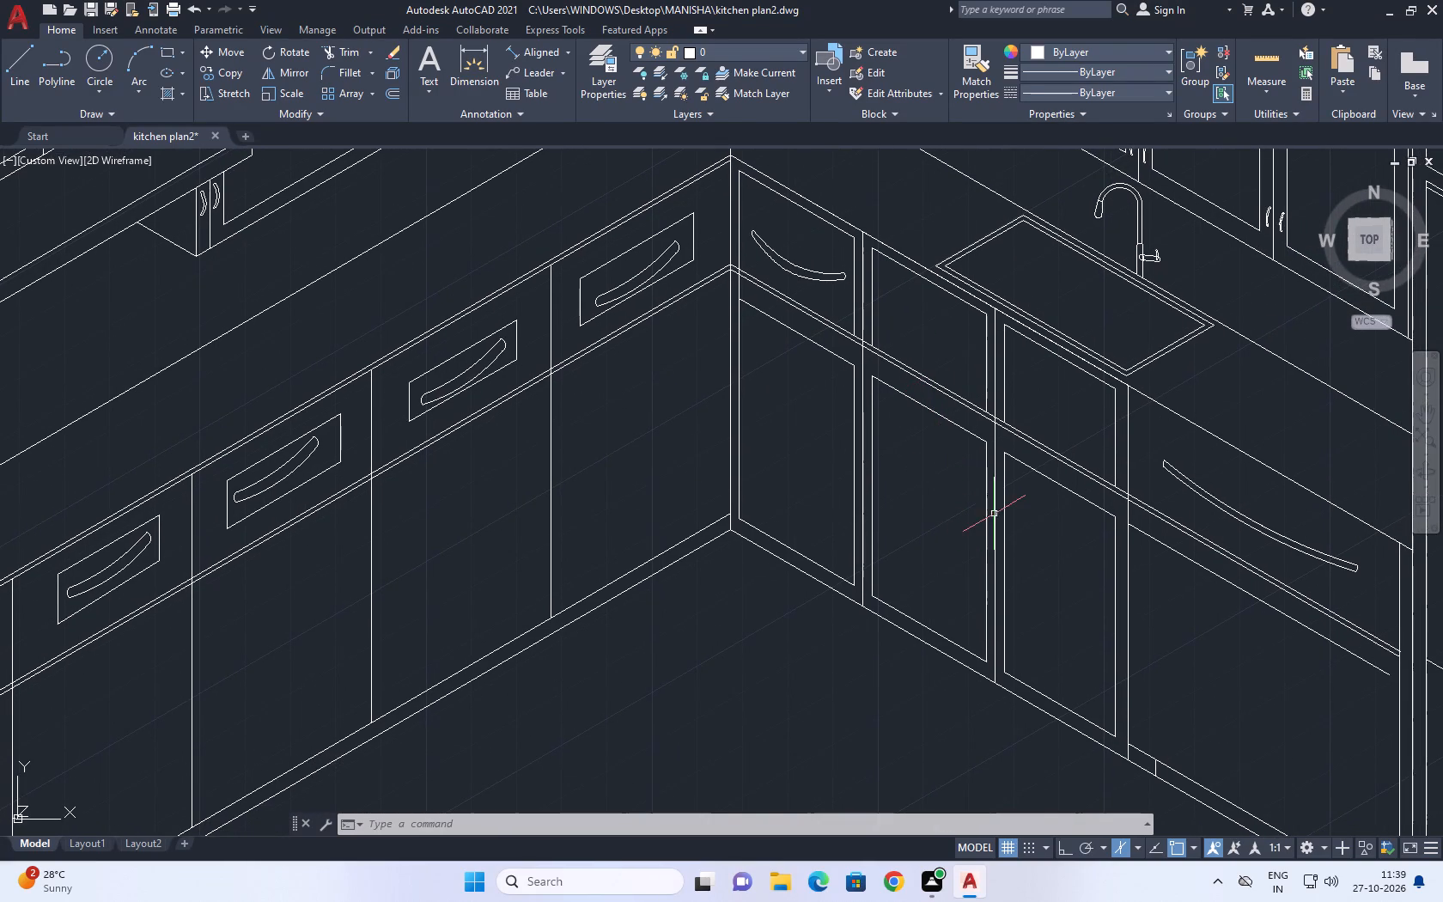
scroll(995, 513, "up", 1)
key("s")
key("p")
type("l")
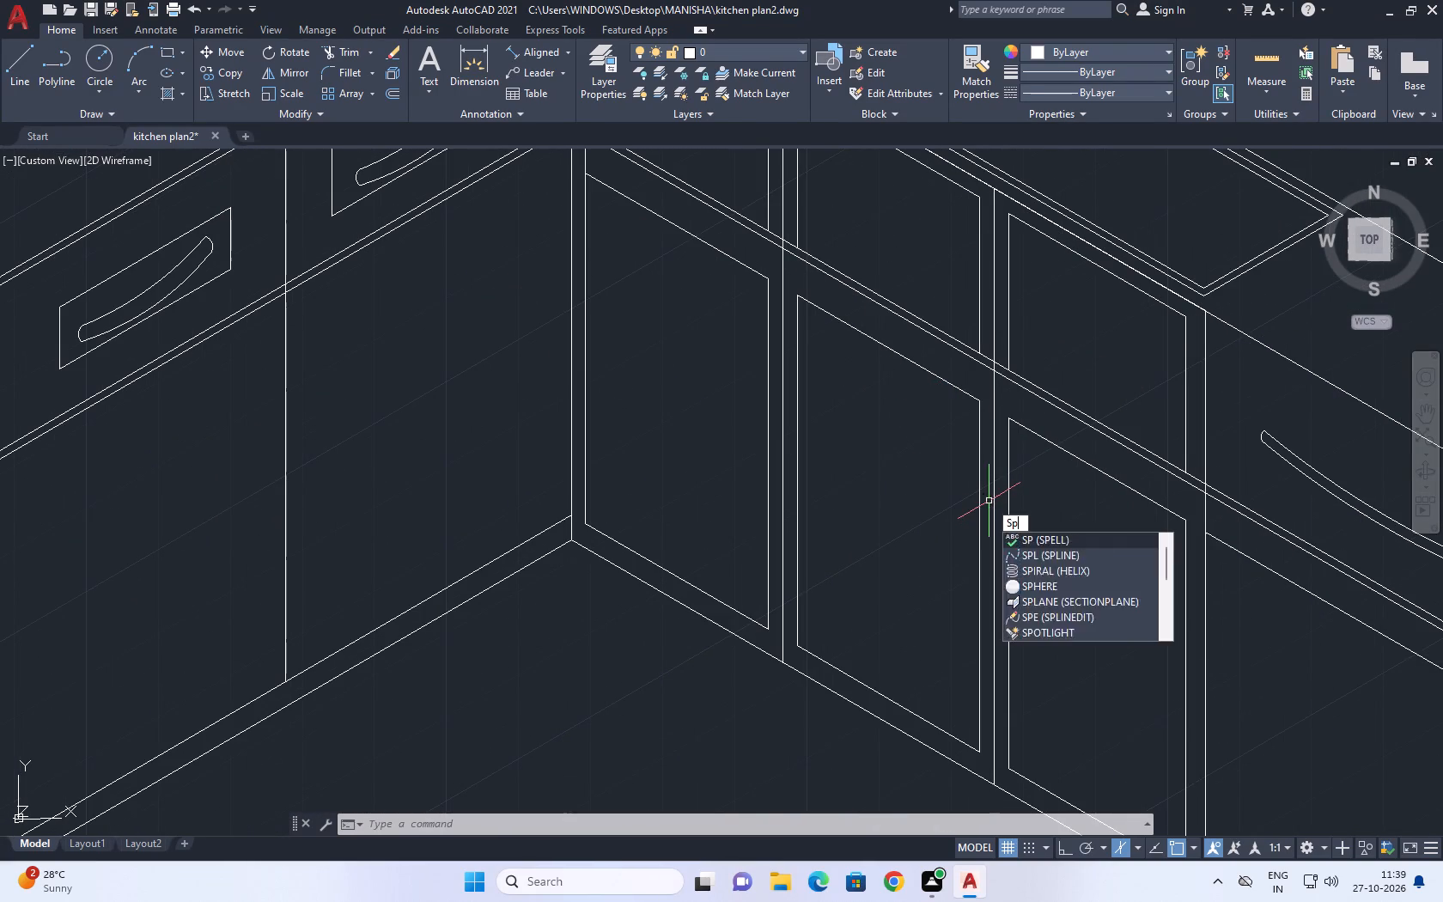
key("space")
scroll(984, 494, "up", 4)
left_click(1003, 350)
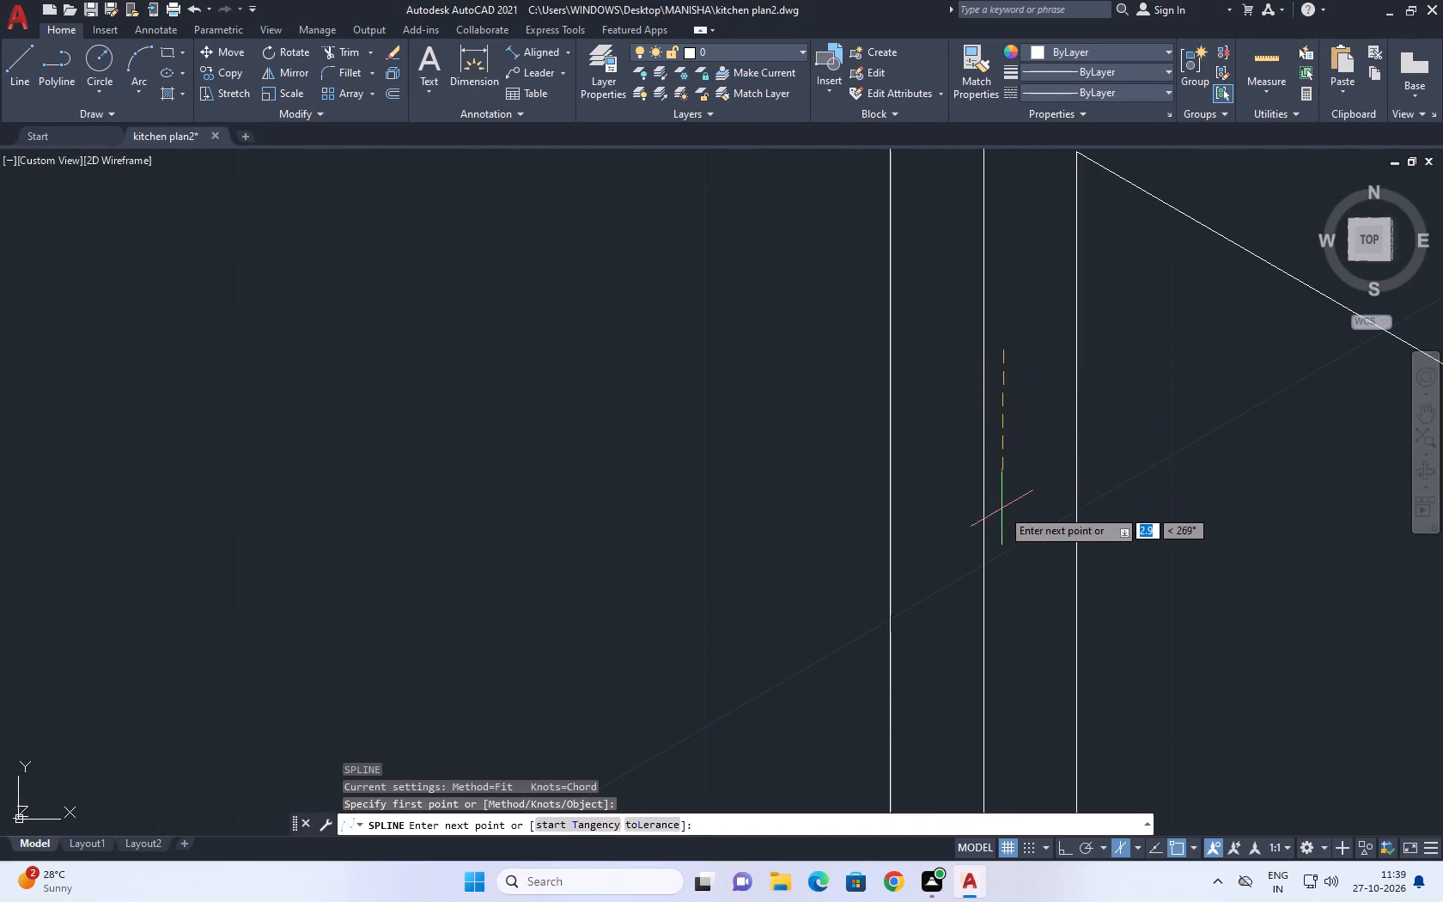
left_click(1002, 509)
left_click(1011, 604)
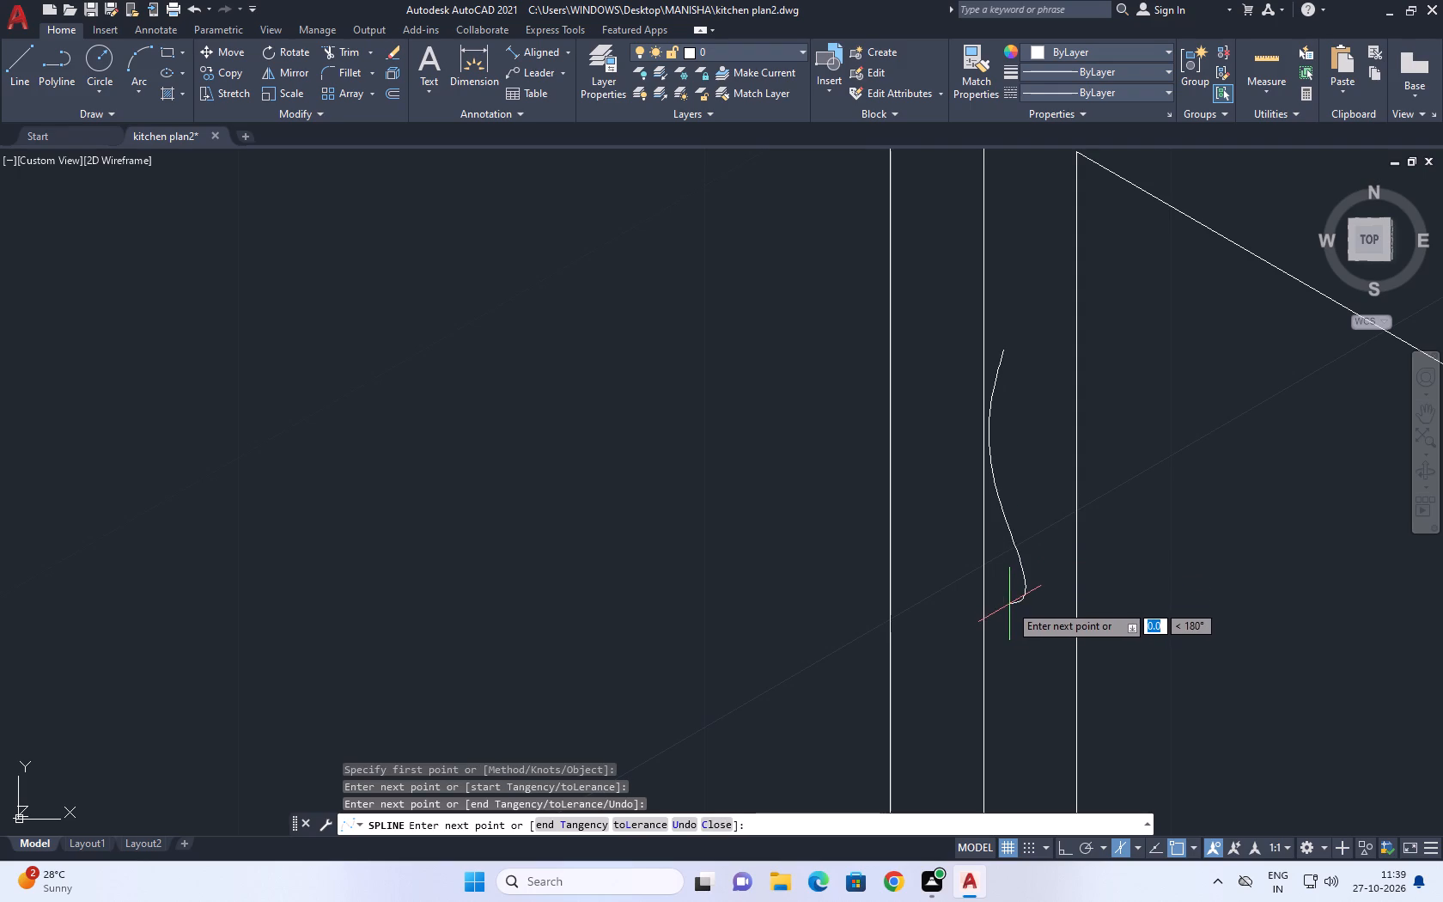
key("space")
Copy the handle spline a short distance sideways within the third door's frame to form the handle's second edge.
left_click(1006, 564)
key("c")
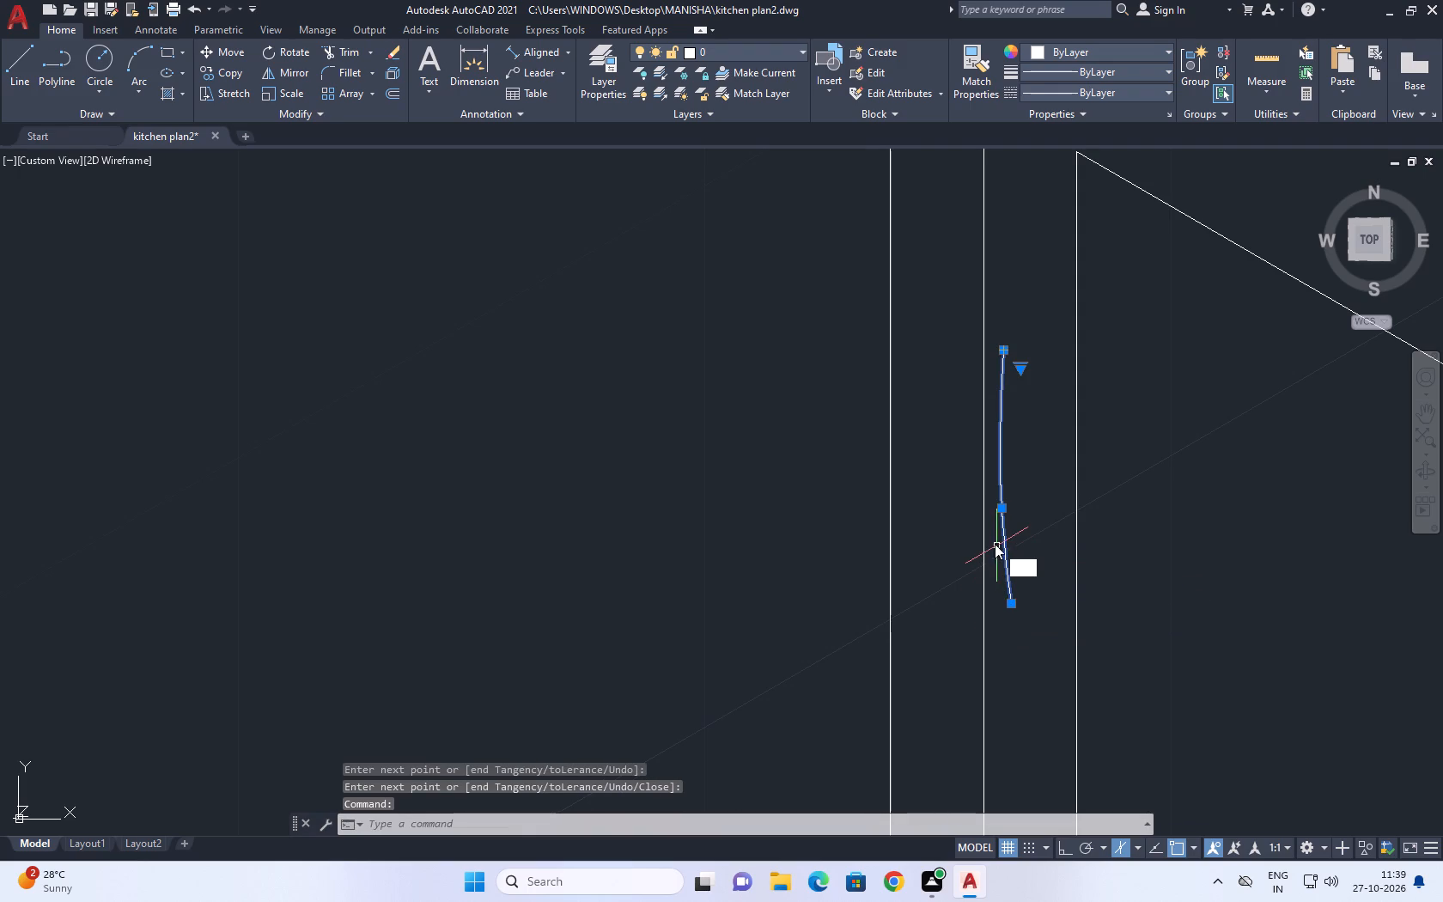
key("o")
key("space")
left_click(1002, 564)
left_click(1028, 566)
key("Escape")
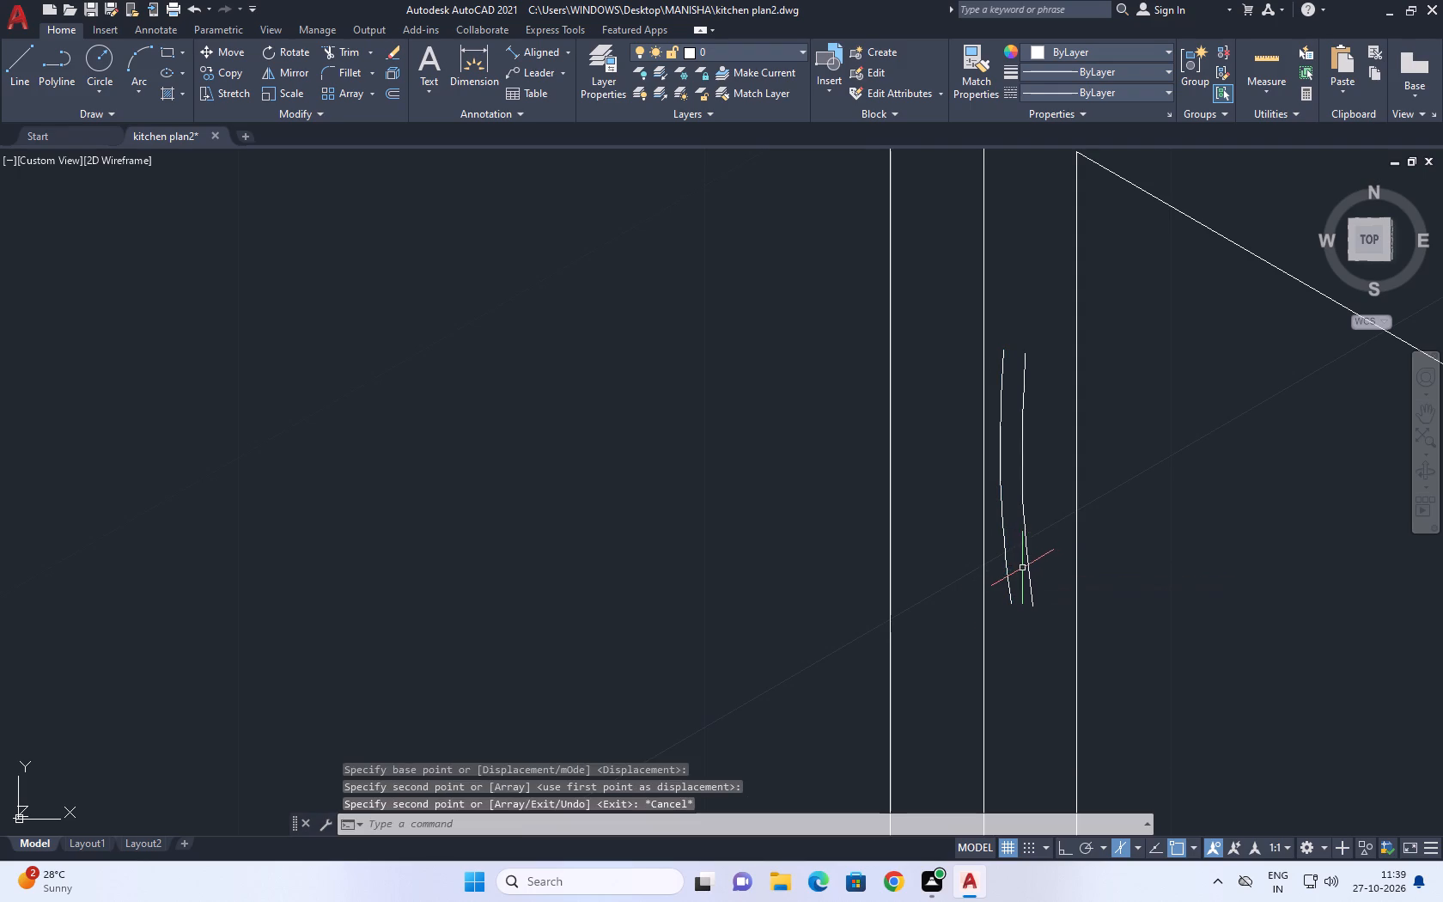
Close the handle's upper and lower ends with three-point arcs joining the two splines.
key("a")
key("space")
scroll(973, 340, "up", 2)
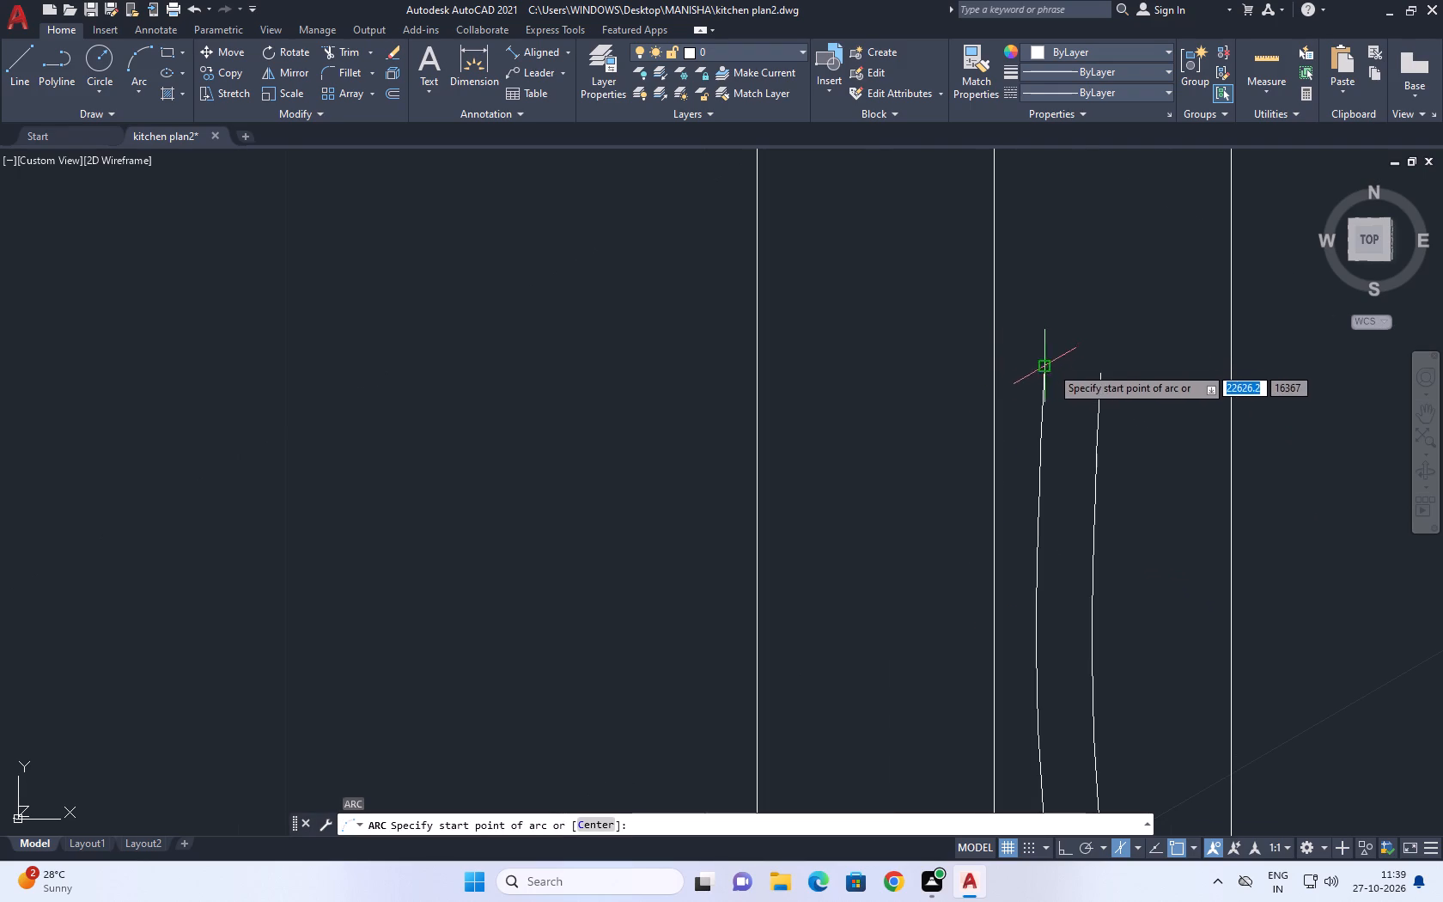
left_click(1046, 373)
left_click(1087, 339)
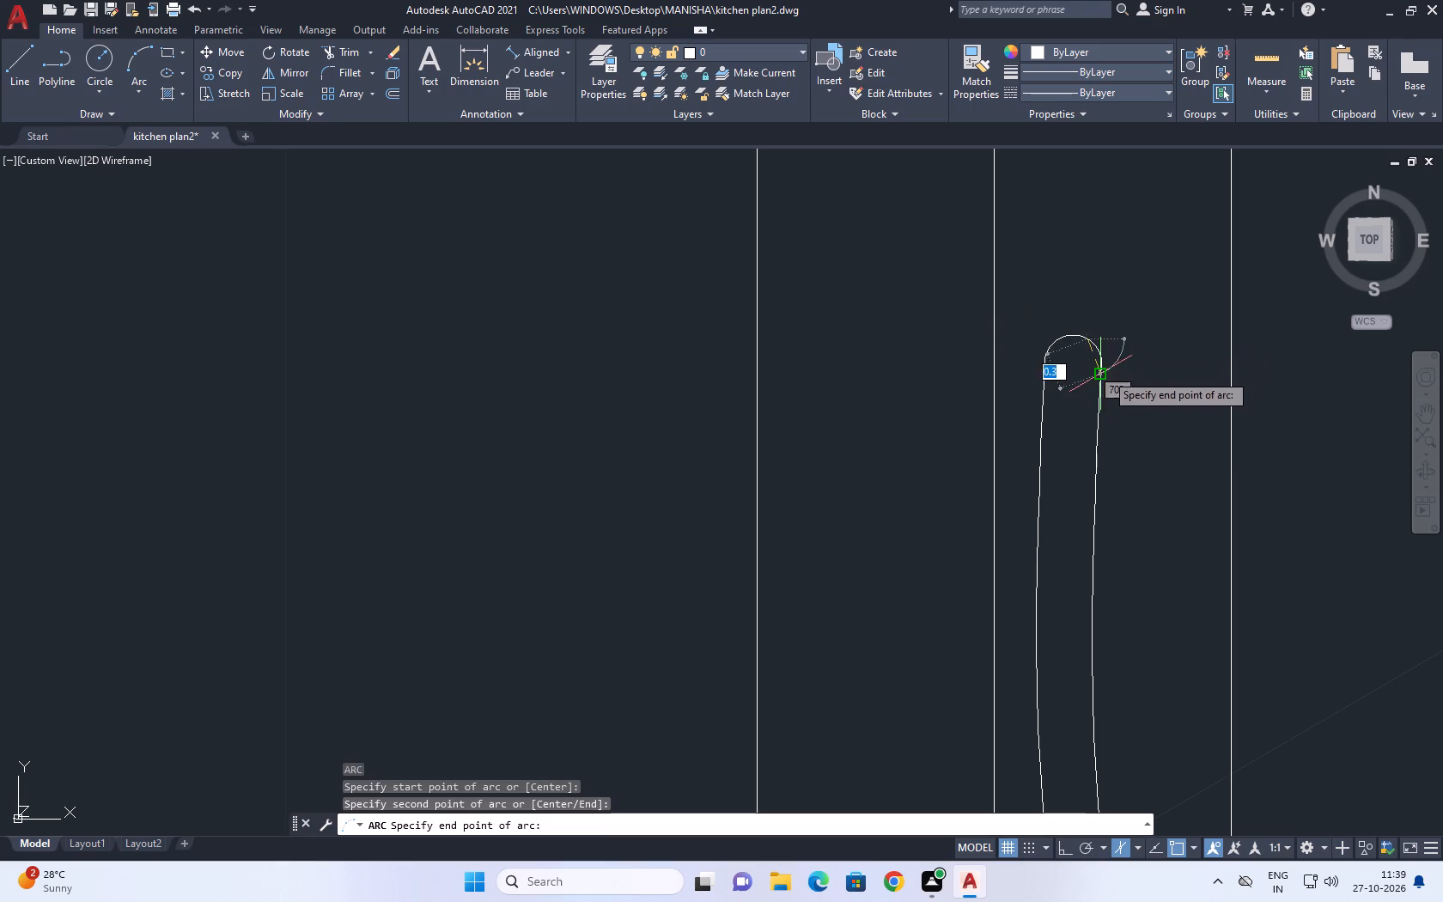
left_click(1104, 370)
scroll(1059, 310, "down", 2)
middle_click_drag(1079, 508, 1044, 388)
scroll(1028, 438, "up", 2)
key("space")
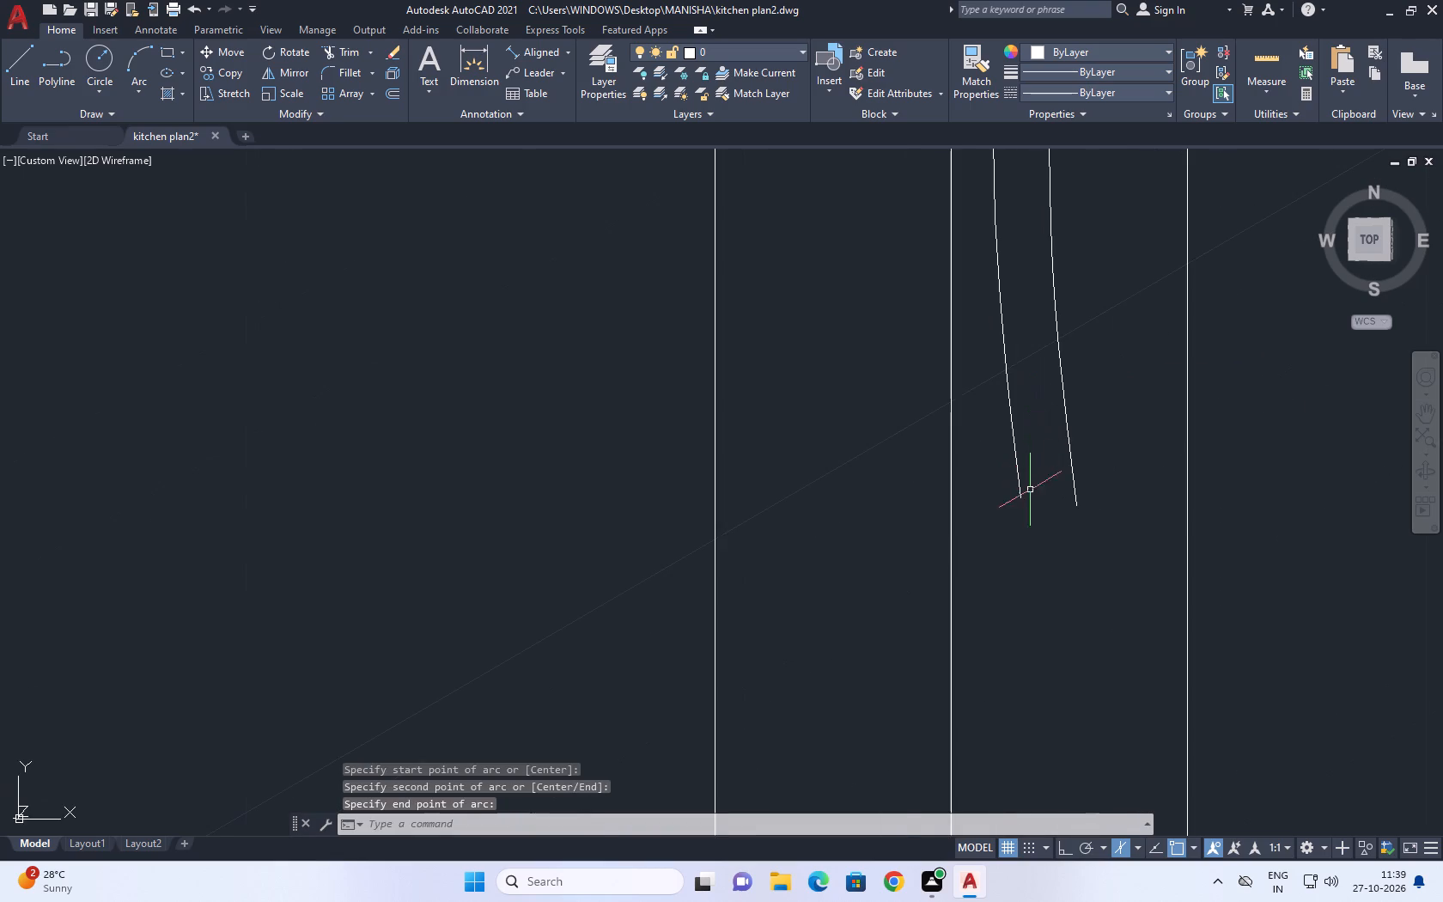
left_click(1017, 500)
left_click(1044, 531)
left_click(1075, 506)
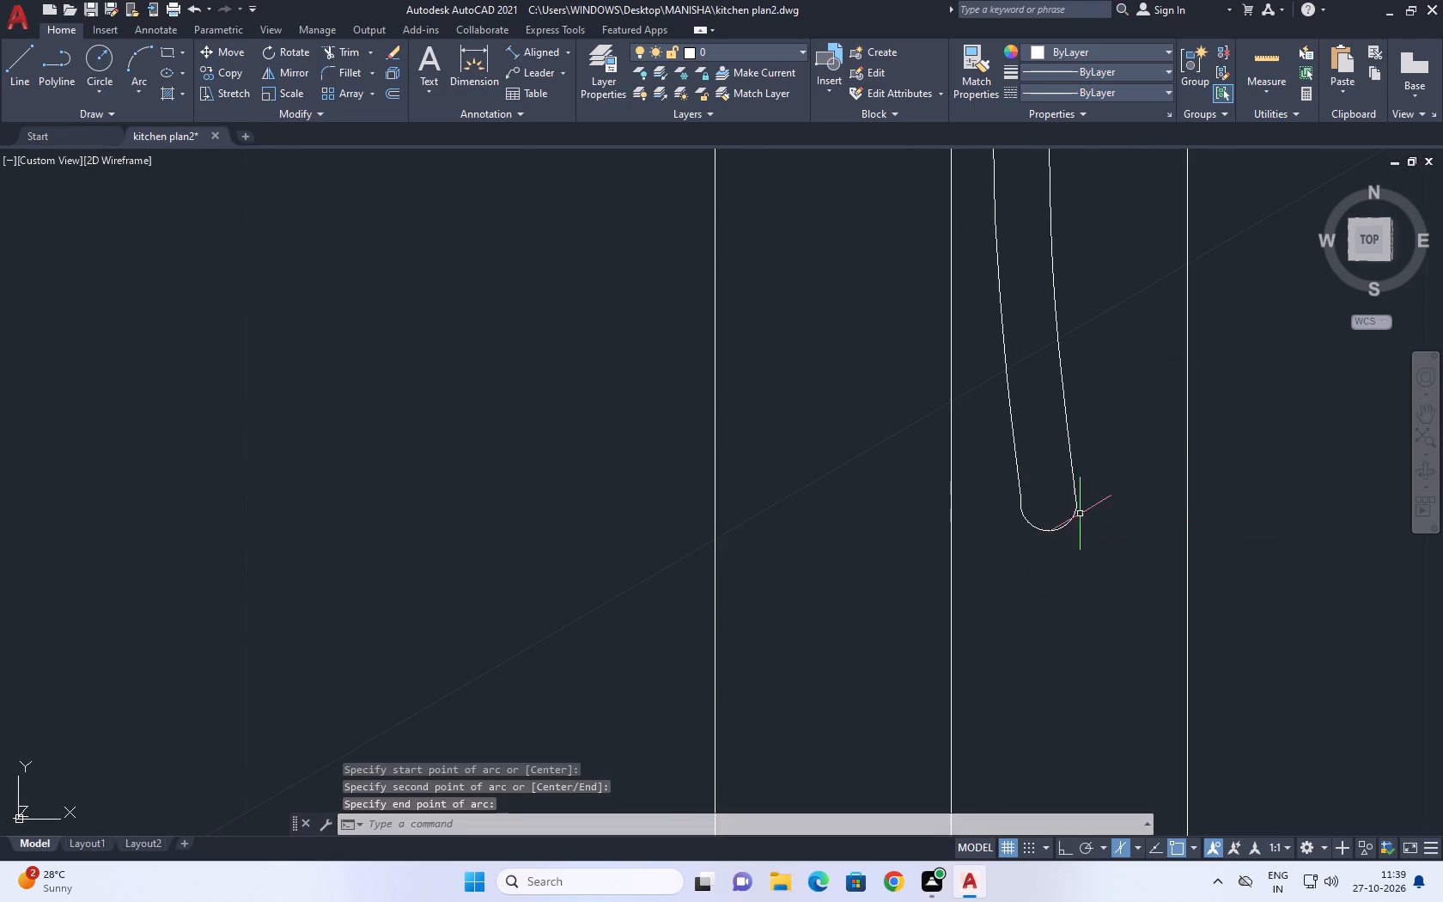
Reshape the handle's lower end arc by stretching its midpoint into a shallower curve.
scroll(1063, 526, "up", 2)
left_click_drag(1057, 547, 1041, 526)
left_click_drag(1026, 493, 1026, 502)
left_click(1011, 541)
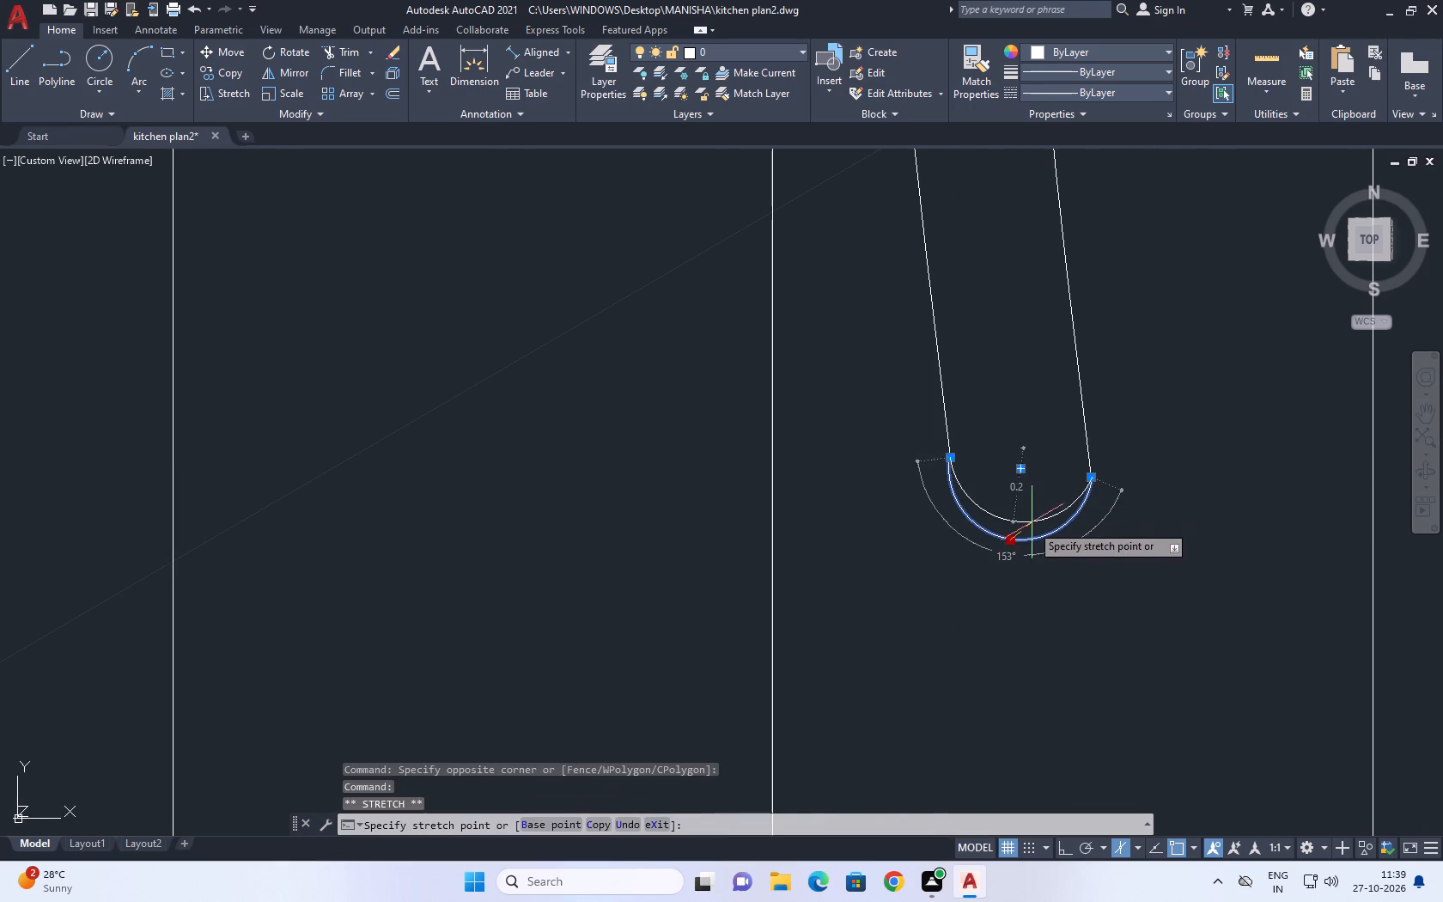
left_click_drag(1035, 497, 1038, 517)
scroll(1014, 486, "down", 5)
scroll(1002, 486, "up", 4)
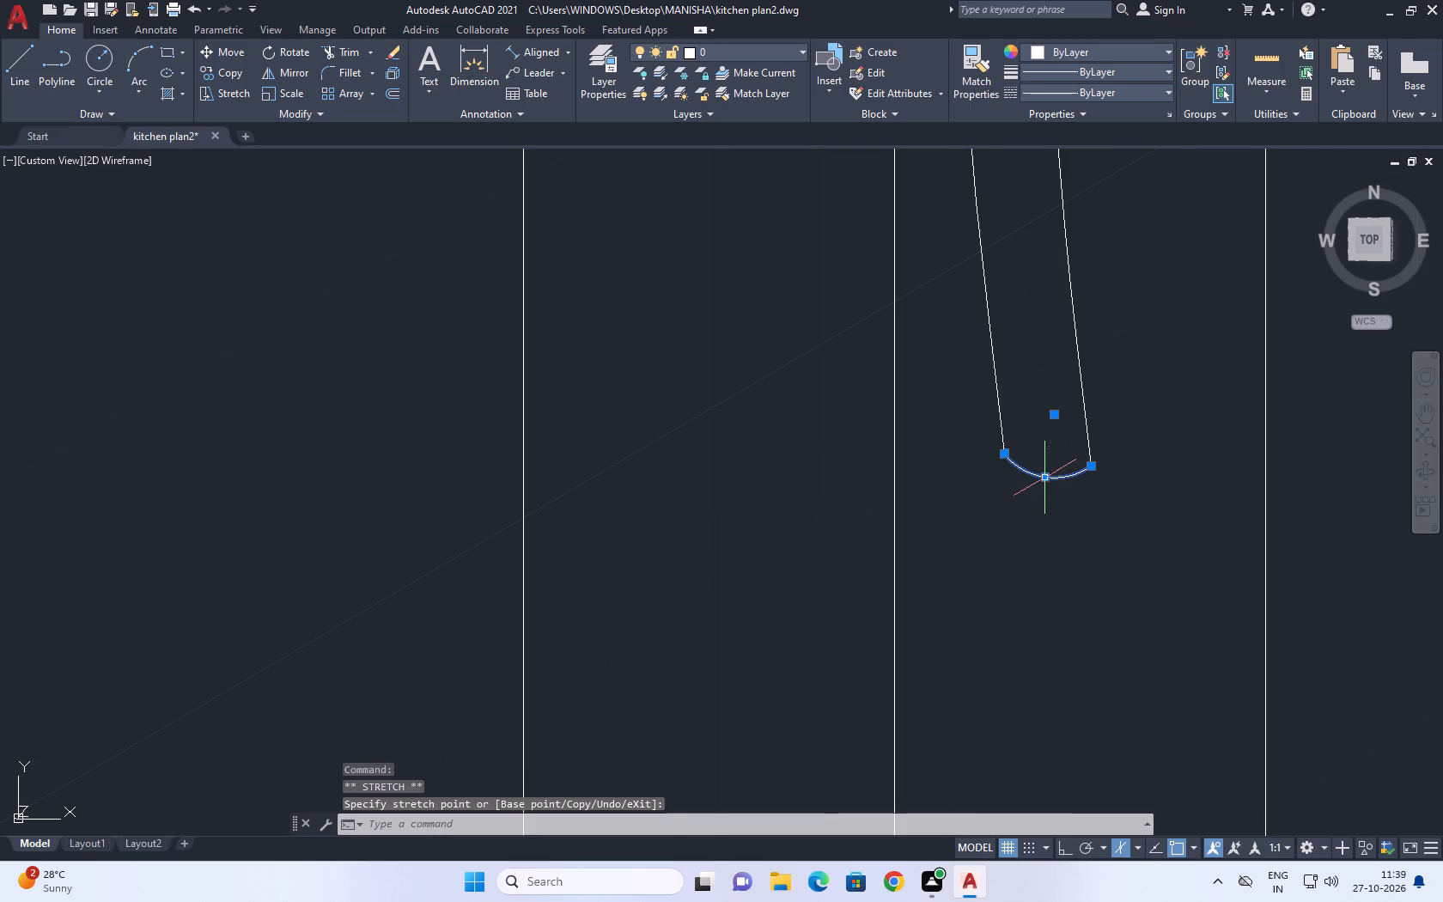
left_click(1045, 477)
left_click(1046, 491)
key("Escape")
Copy the complete handle about 2 units across the divider onto the second door's frame, with Ortho on and the left isoplane.
scroll(1023, 452, "down", 4)
middle_click_drag(1003, 363, 1013, 411)
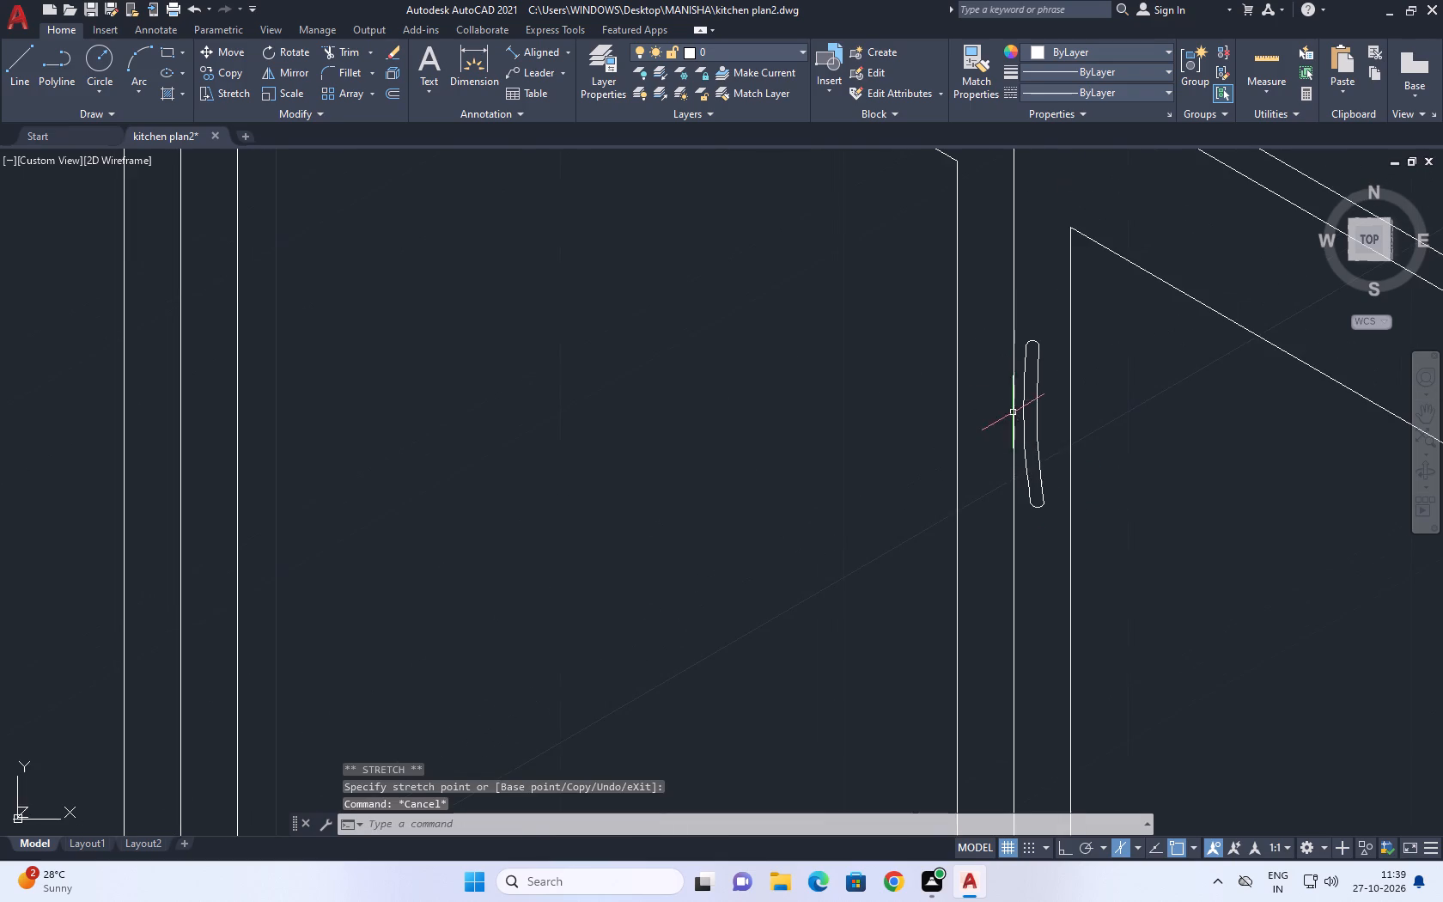
scroll(1017, 435, "up", 2)
left_click(1022, 186)
left_click(1100, 644)
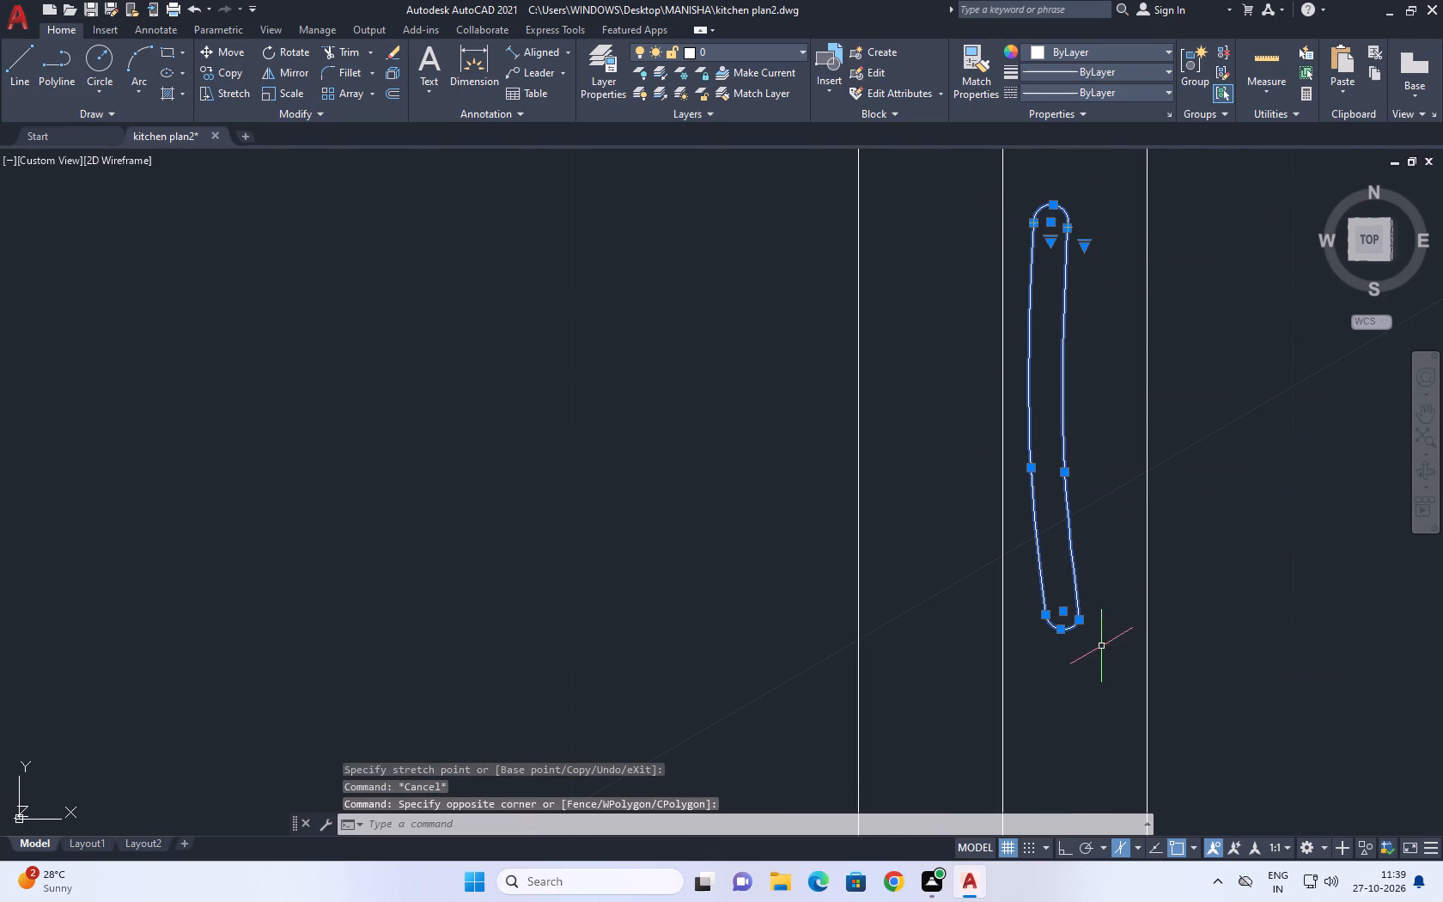
key("c")
key("o")
key("space")
left_click(1073, 614)
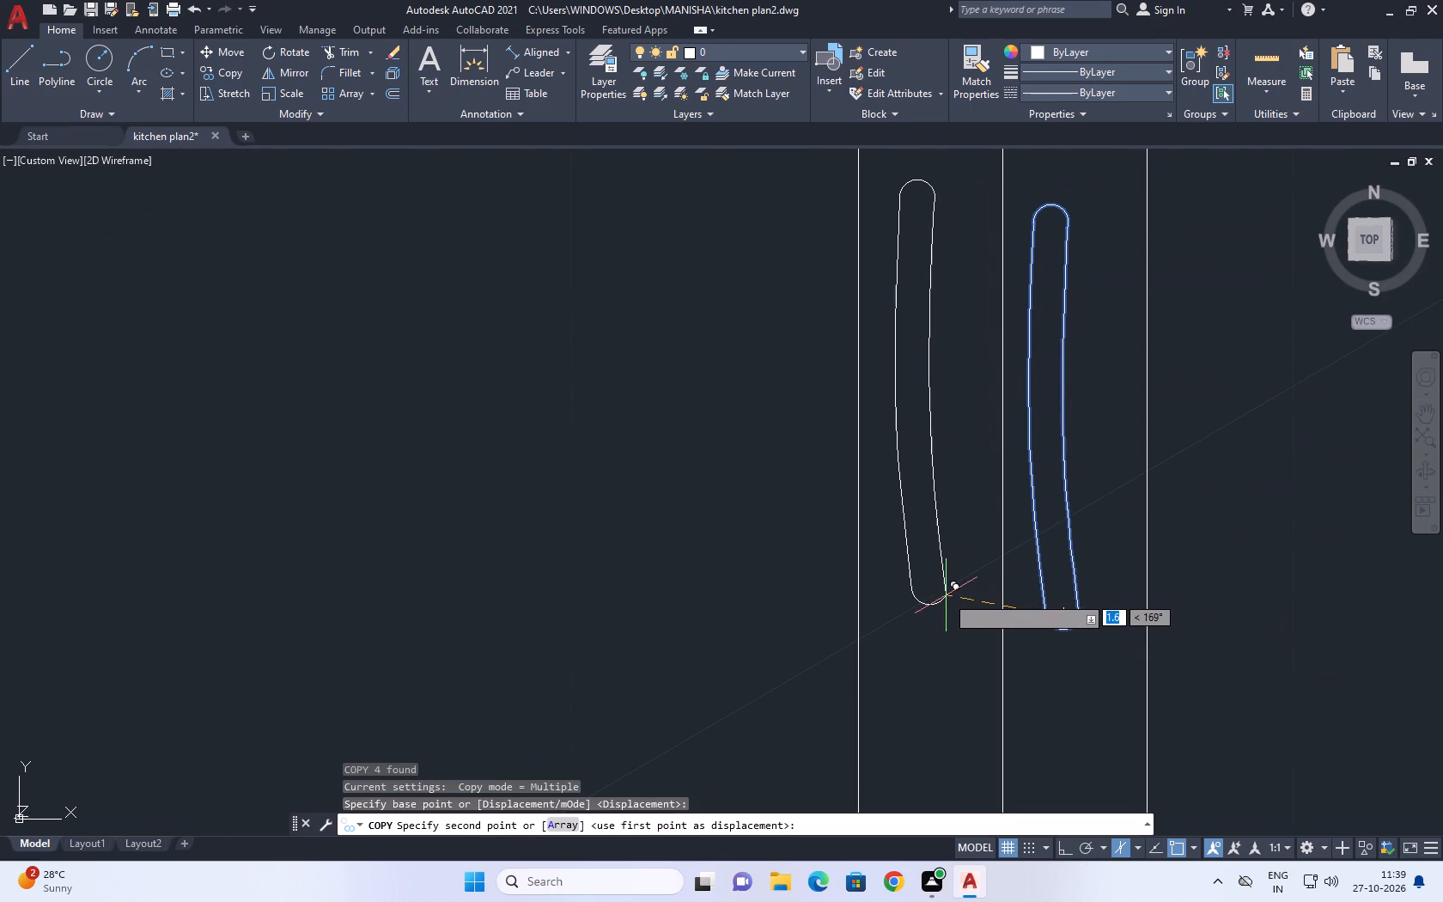
key("F8")
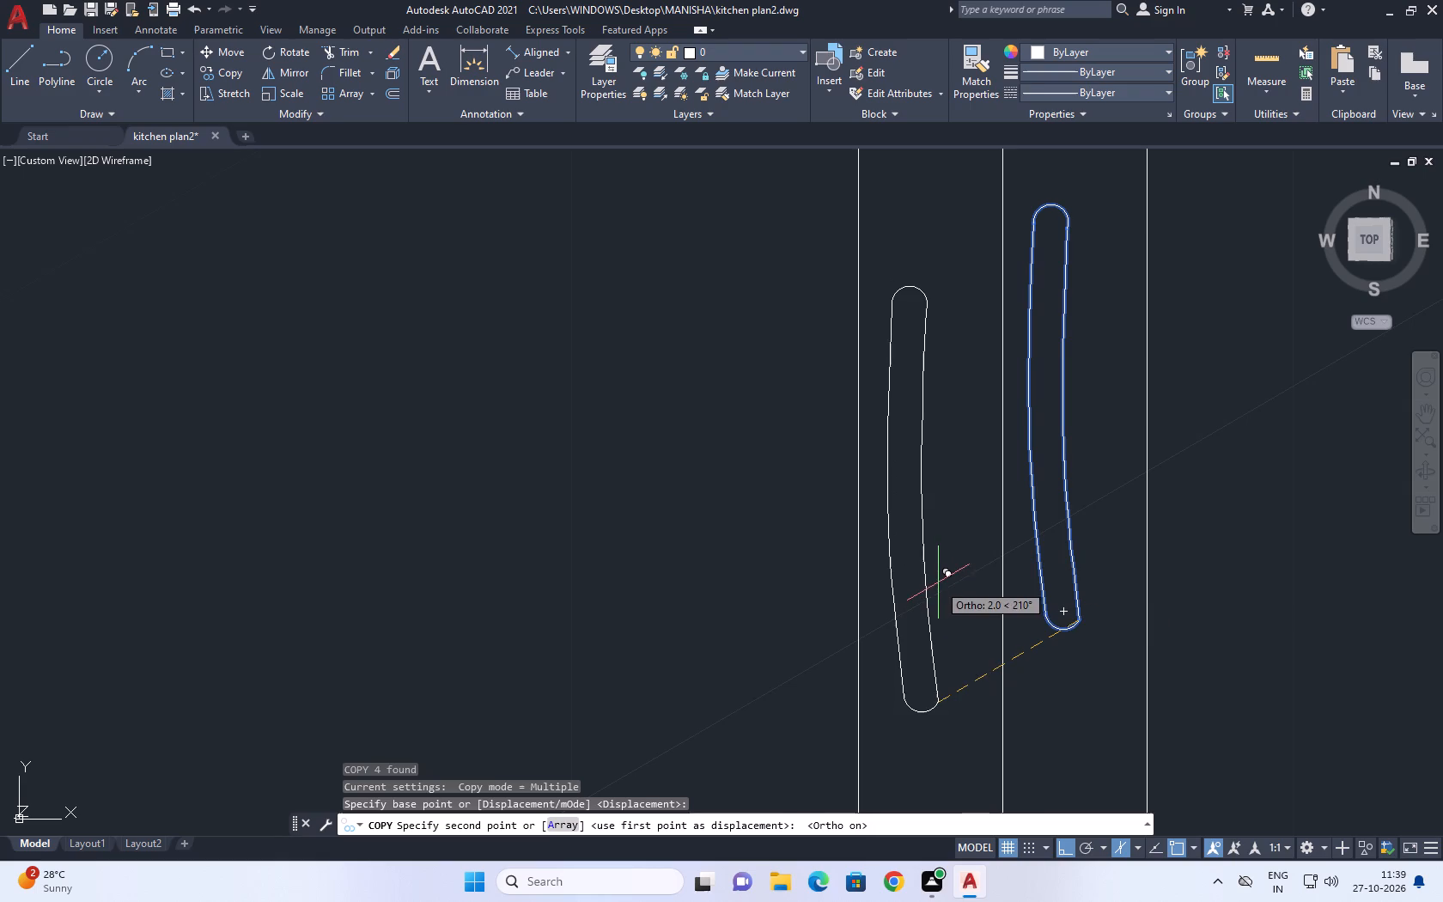
key("F5")
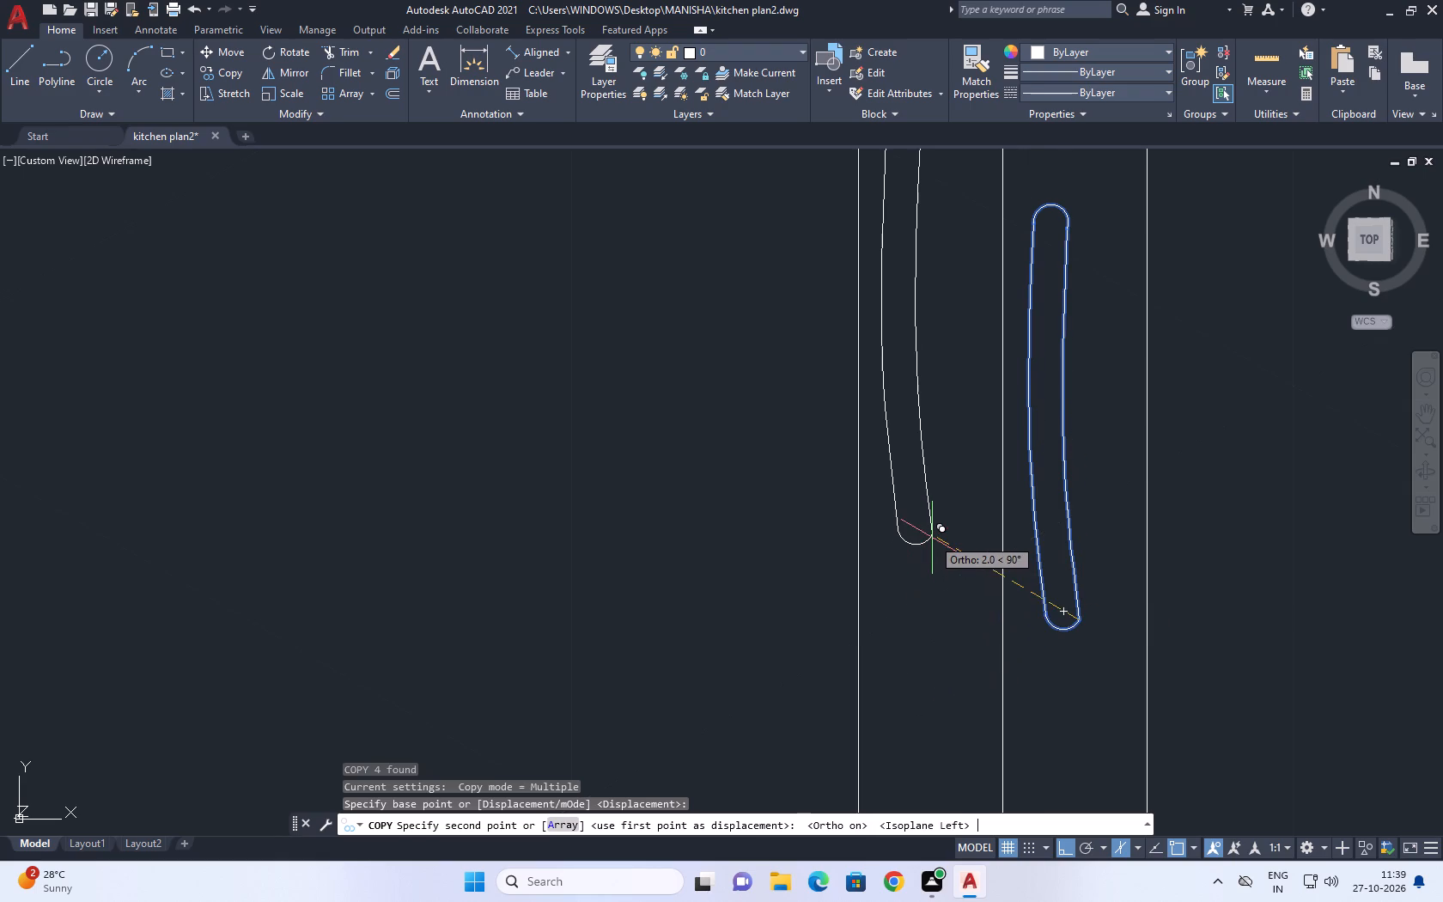
left_click(929, 552)
key("Escape")
Copy the pair of handles along the left isoplane to the divider between the corner and second lower doors.
scroll(1024, 581, "down", 4)
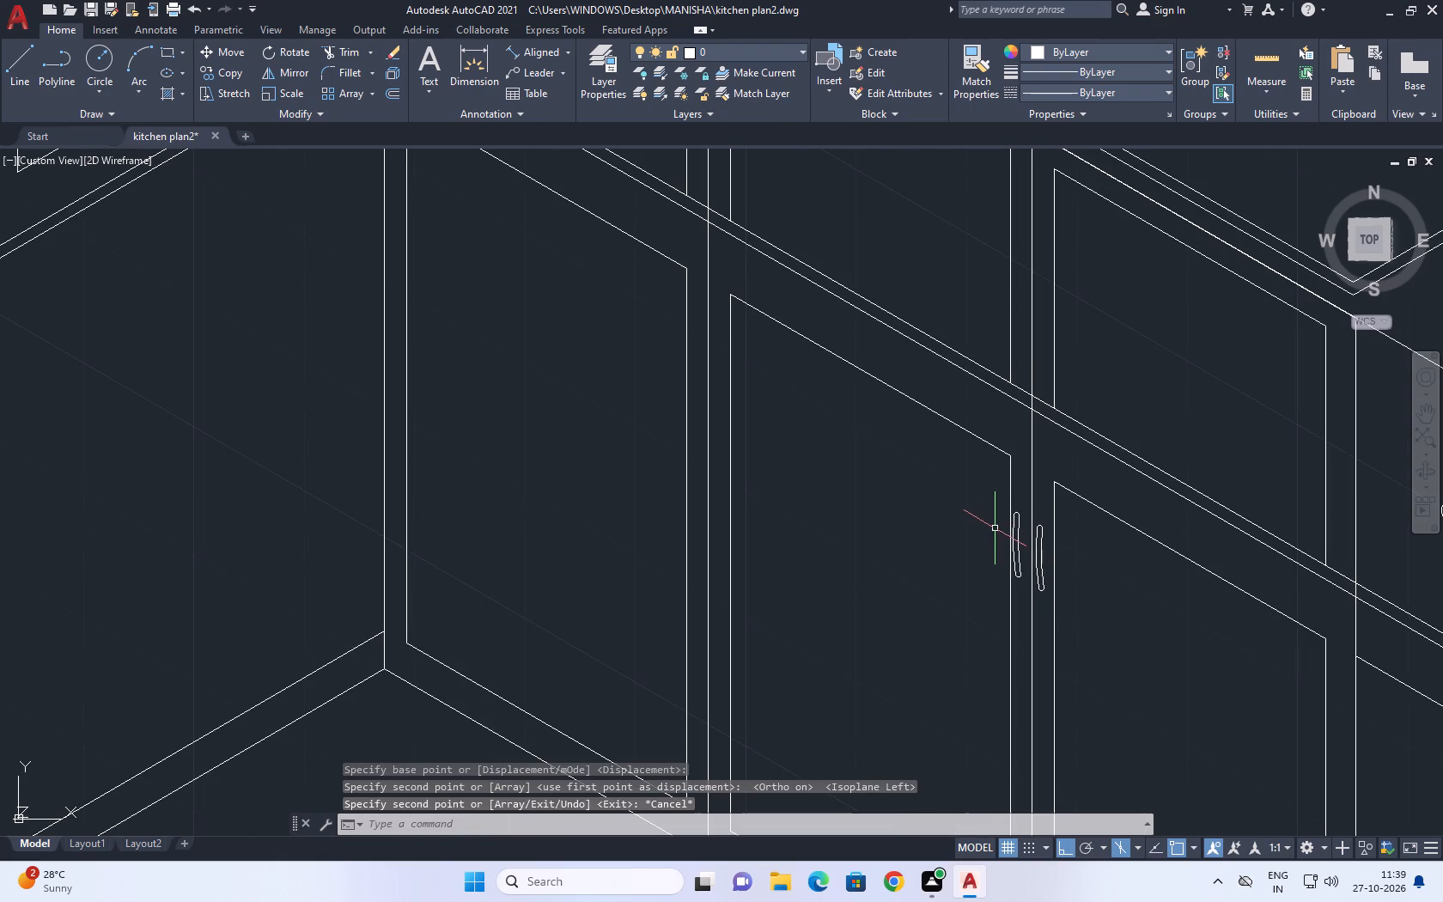
middle_click_drag(994, 528, 990, 501)
left_click(982, 415)
key("Escape")
left_click_drag(990, 467, 1002, 485)
left_click(1129, 667)
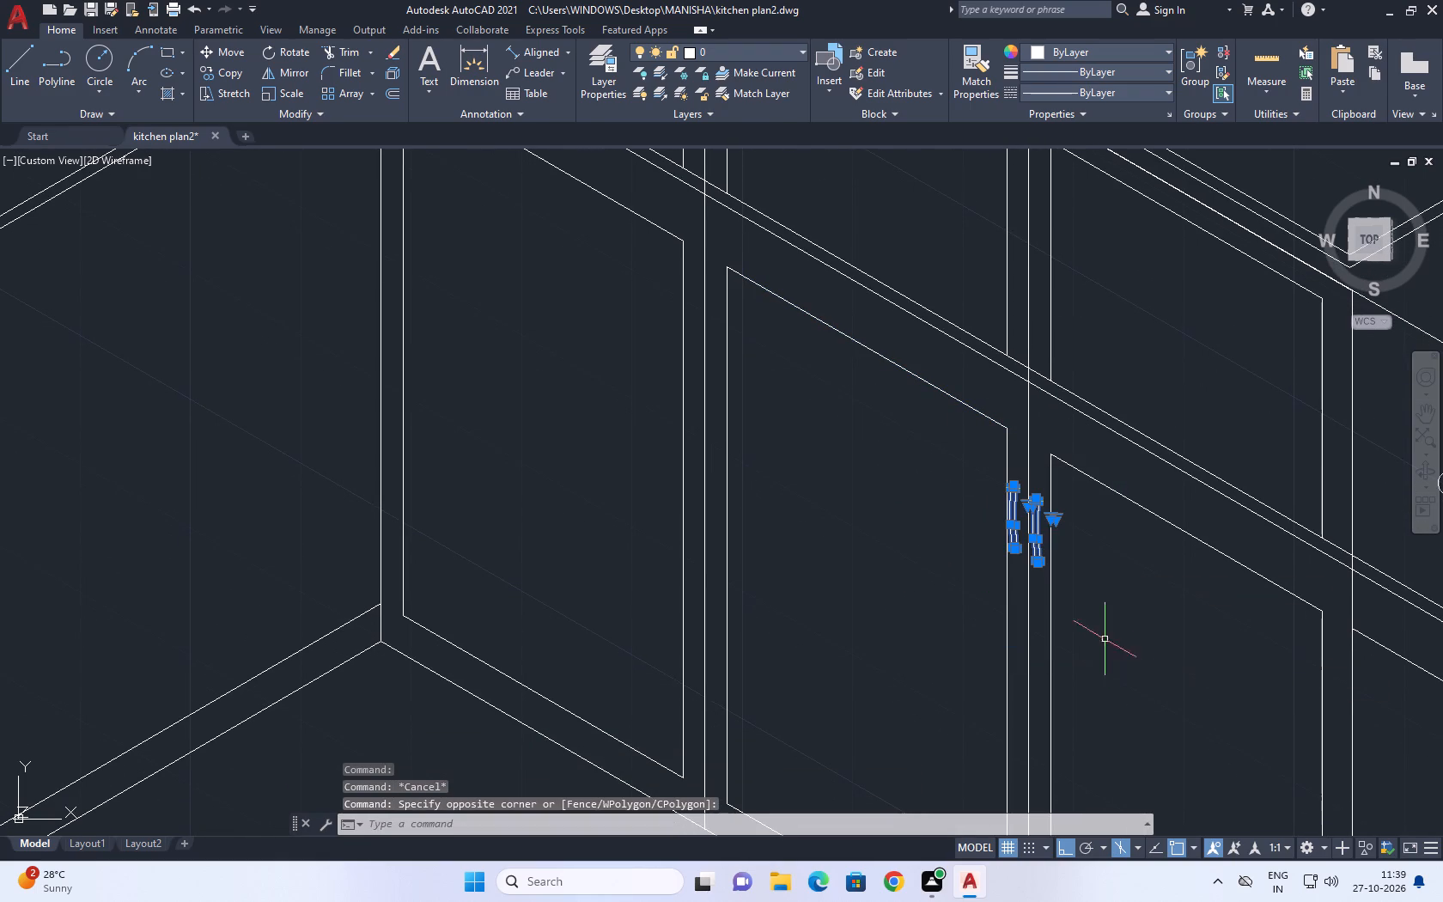
type("co")
key("space")
left_click(1148, 653)
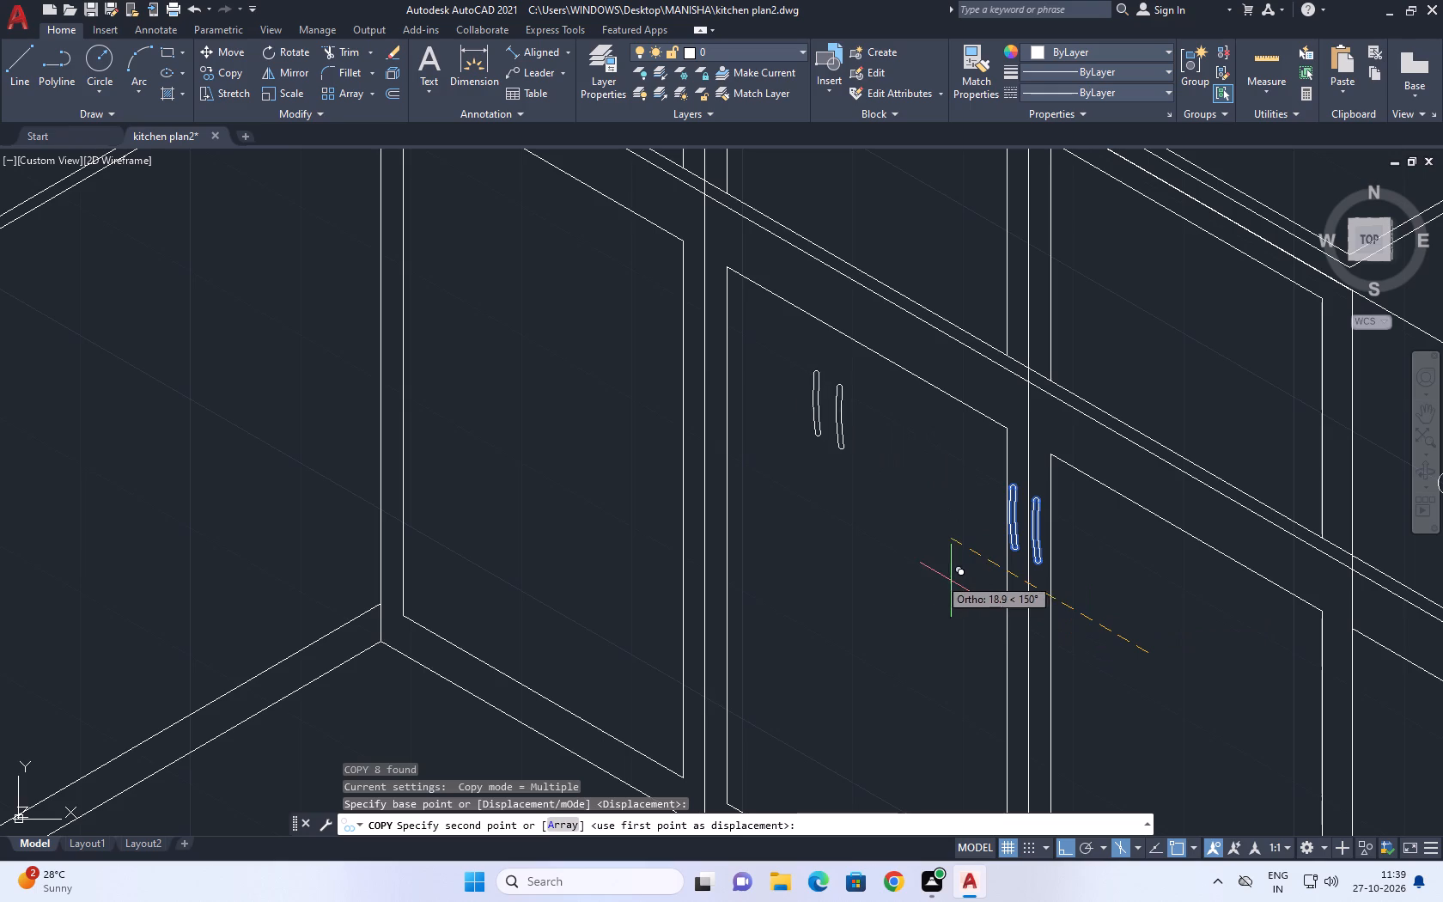
left_click(826, 530)
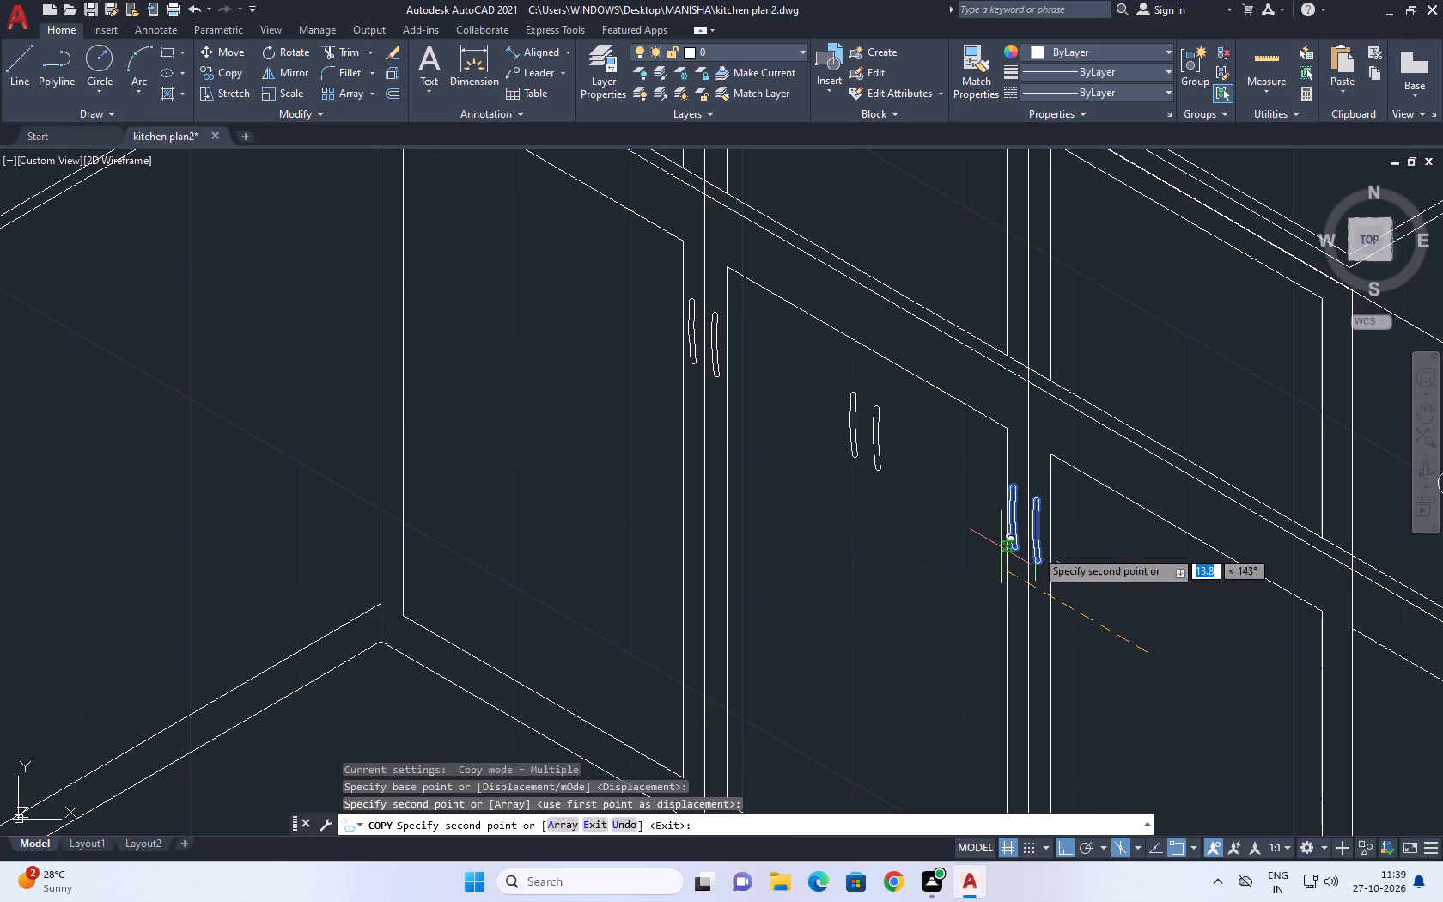
key("Escape")
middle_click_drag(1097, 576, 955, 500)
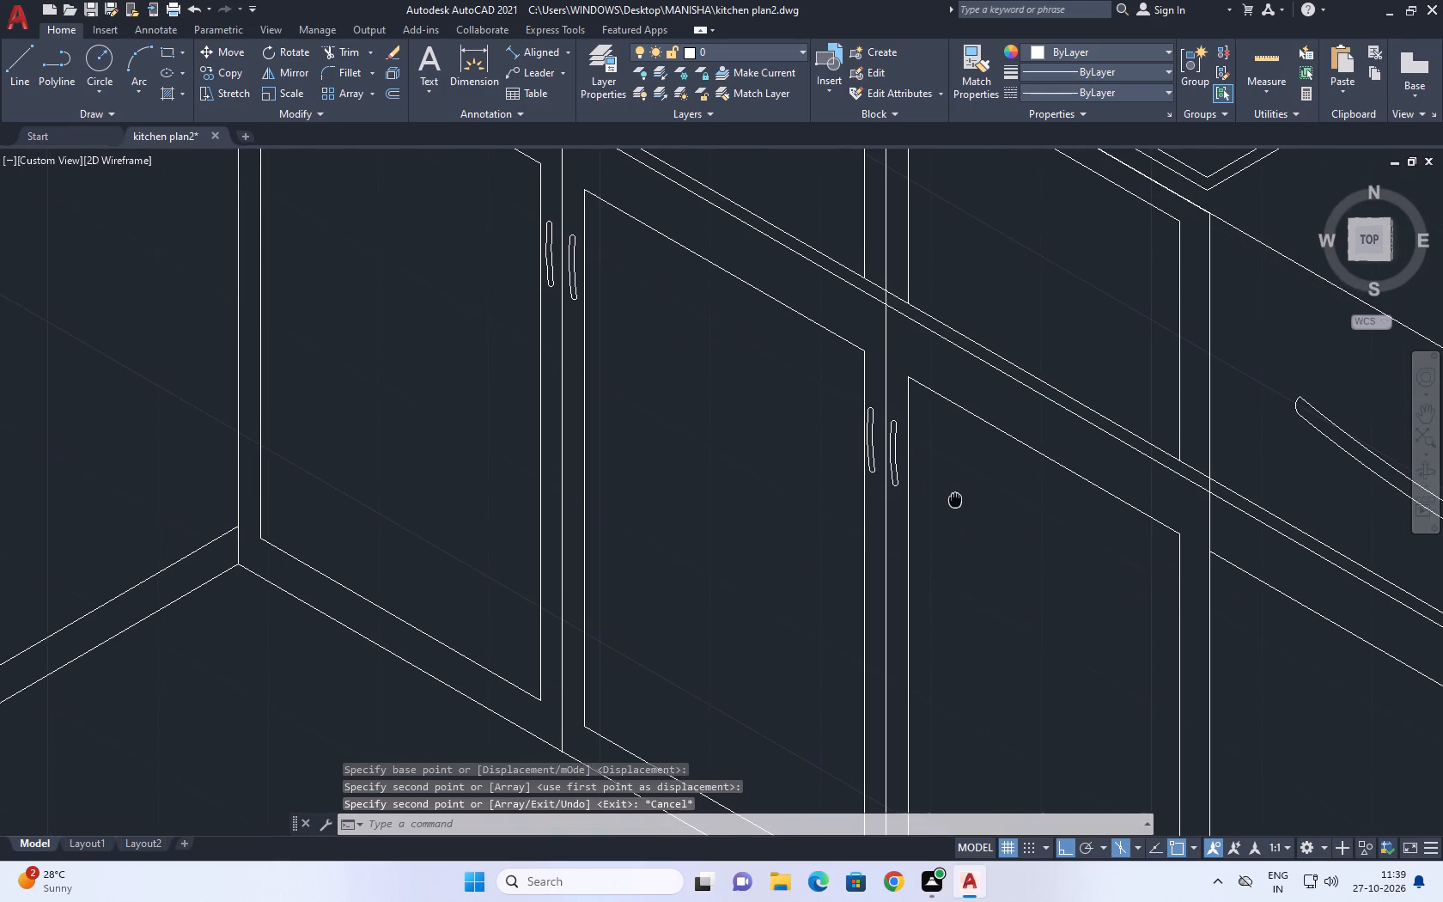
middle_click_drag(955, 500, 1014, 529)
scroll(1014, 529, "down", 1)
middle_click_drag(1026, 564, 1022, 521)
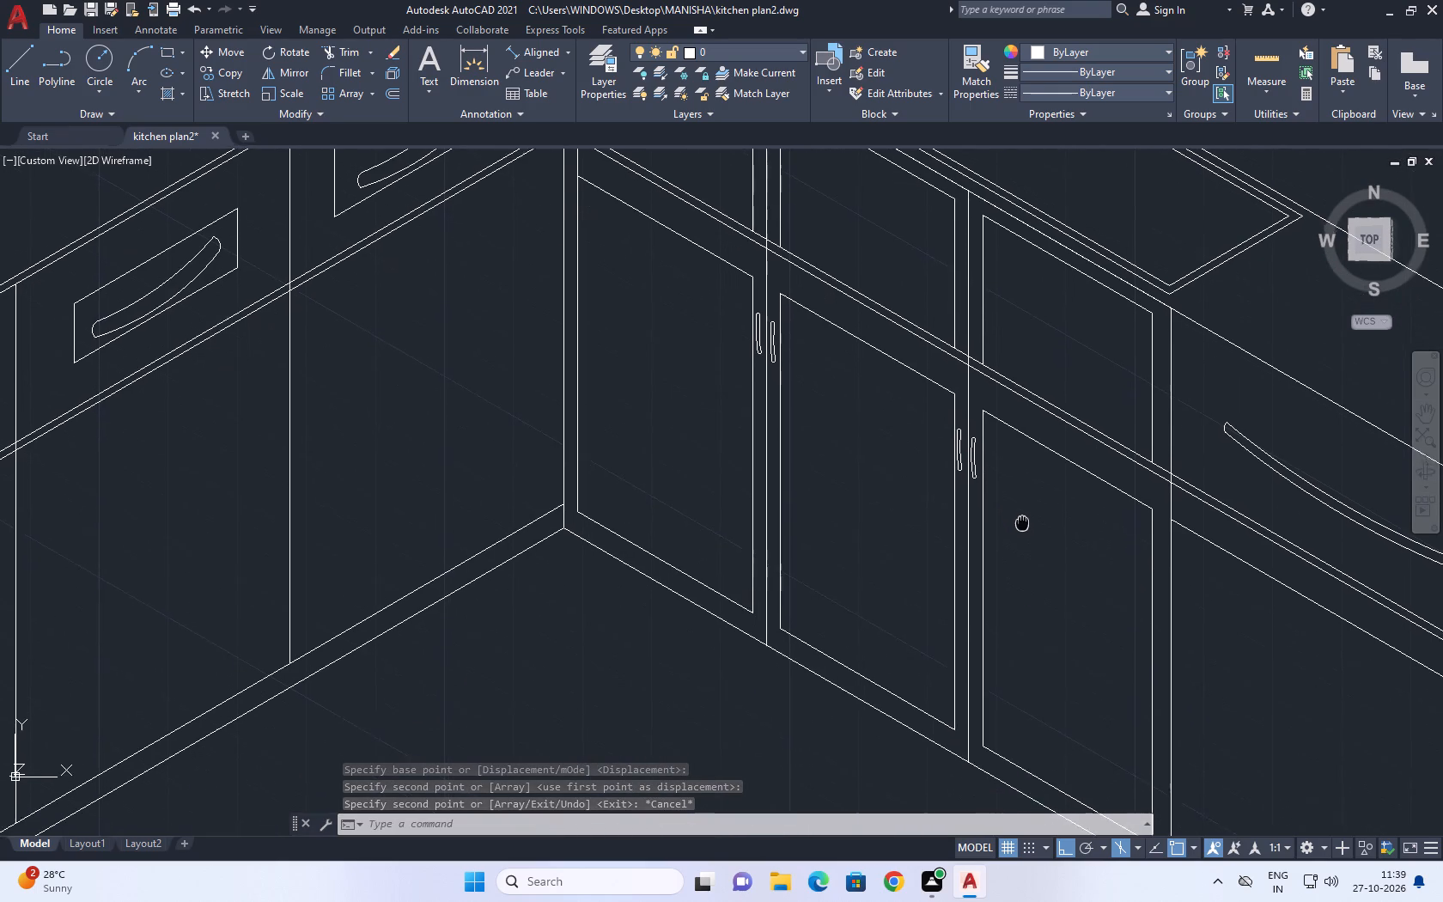
Draw an isometric line across the upper part of the three lower doors, from the third door's outer edge past the corner.
middle_click_drag(1022, 521, 1016, 509)
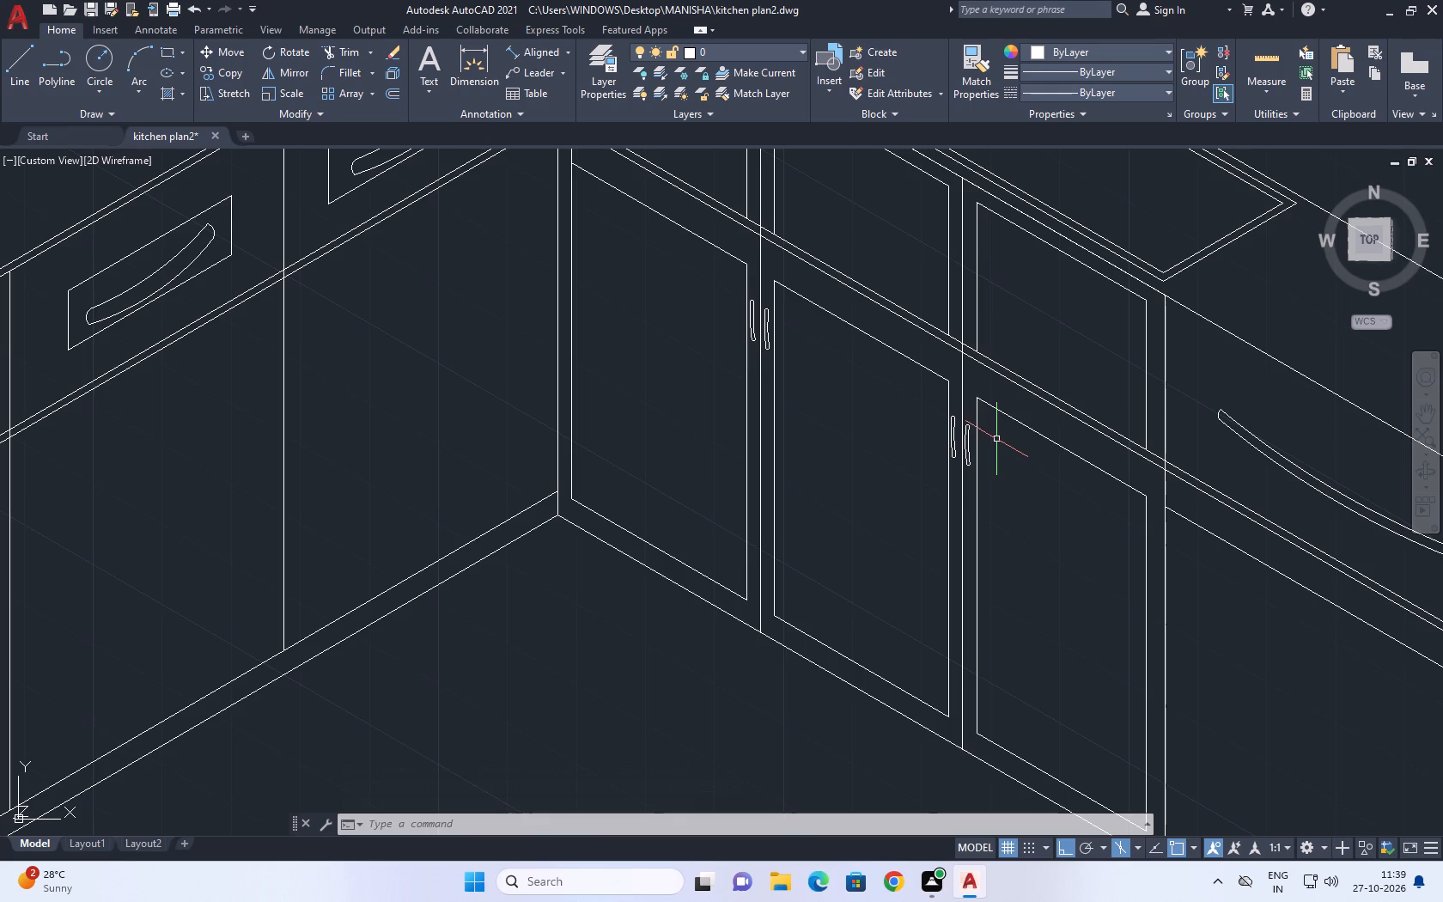
middle_click_drag(925, 378, 938, 383)
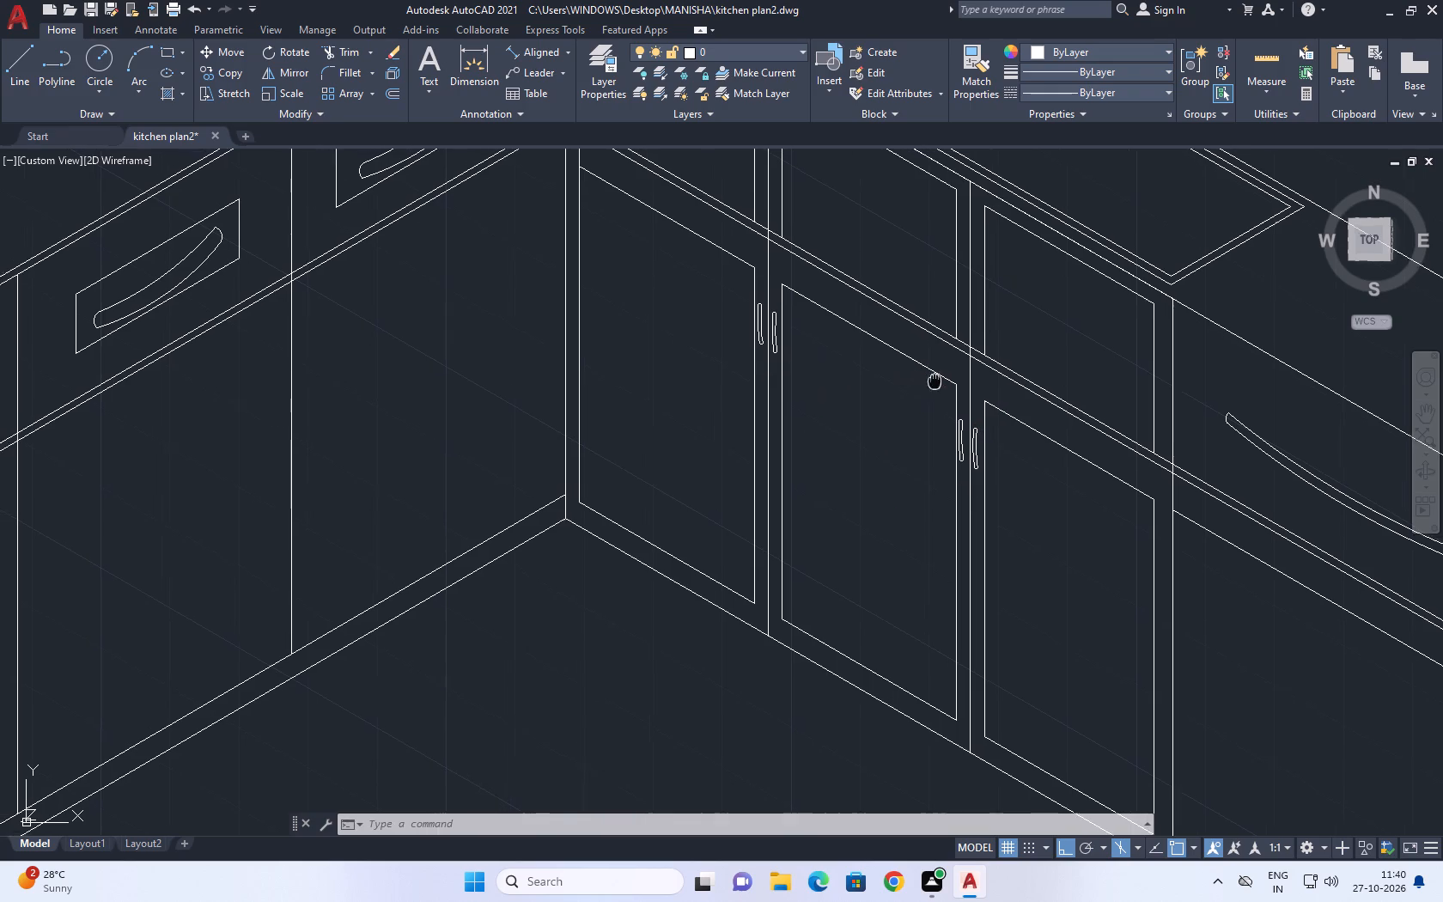
middle_click_drag(938, 383, 1023, 464)
scroll(1035, 467, "down", 2)
scroll(1195, 579, "down", 1)
middle_click_drag(1193, 580, 1158, 518)
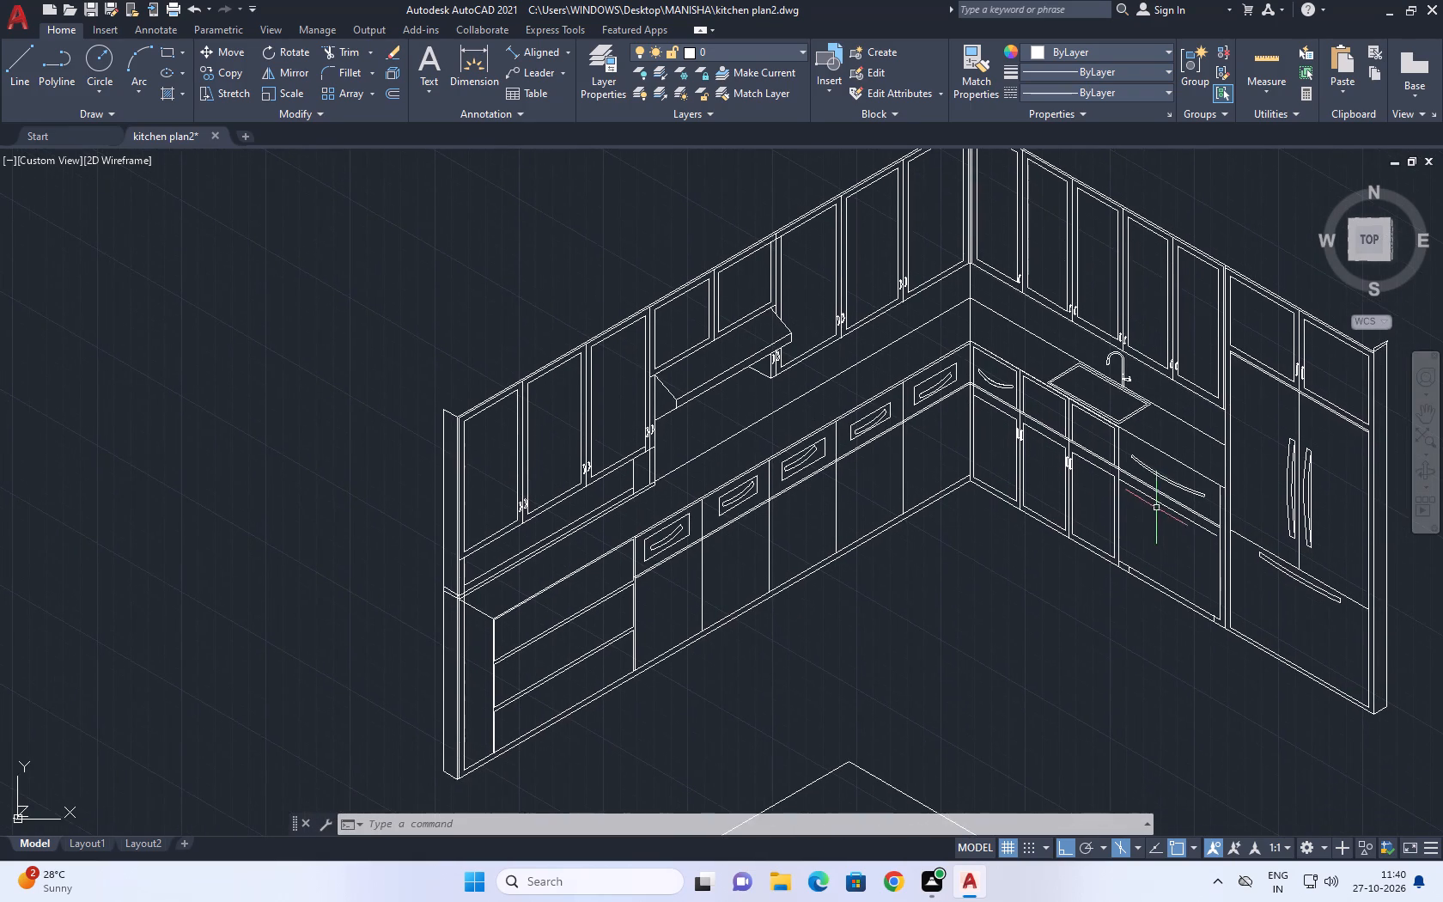
key("l")
key("space")
scroll(1115, 455, "up", 3)
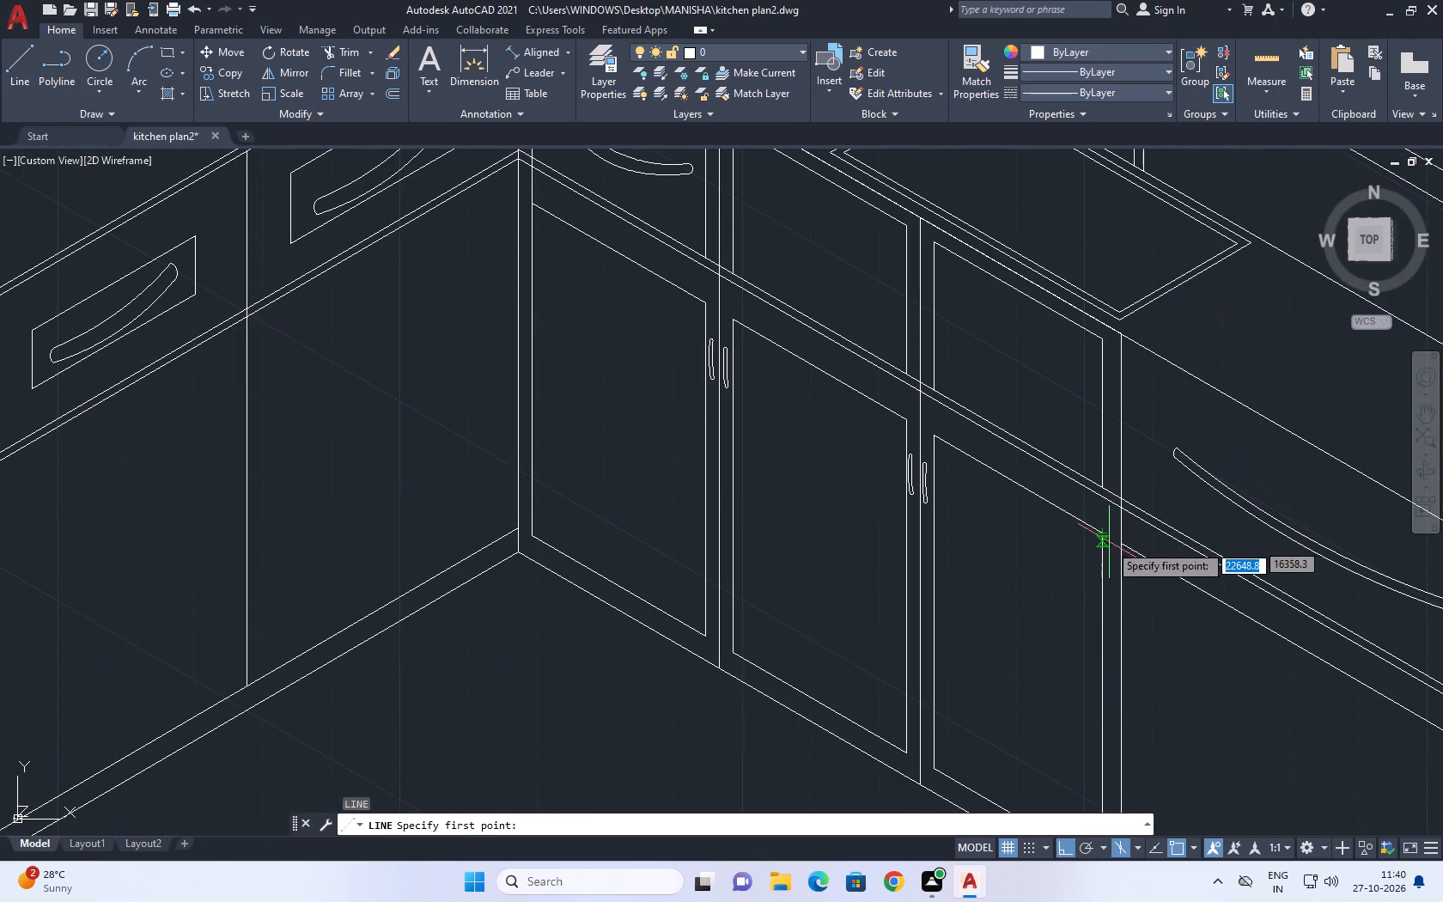
left_click(1113, 619)
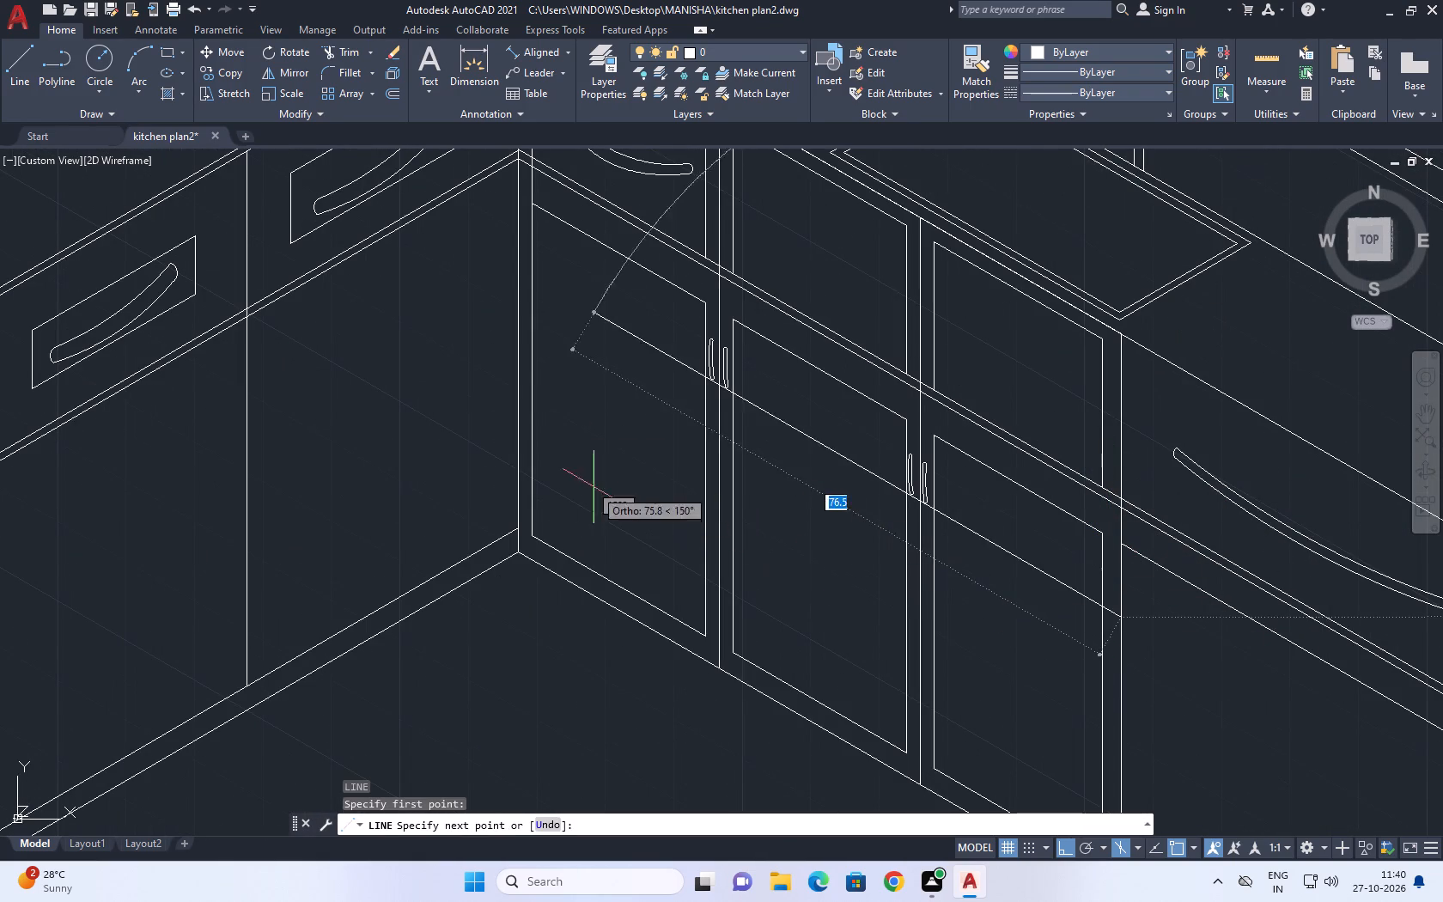
left_click(487, 275)
key("Escape")
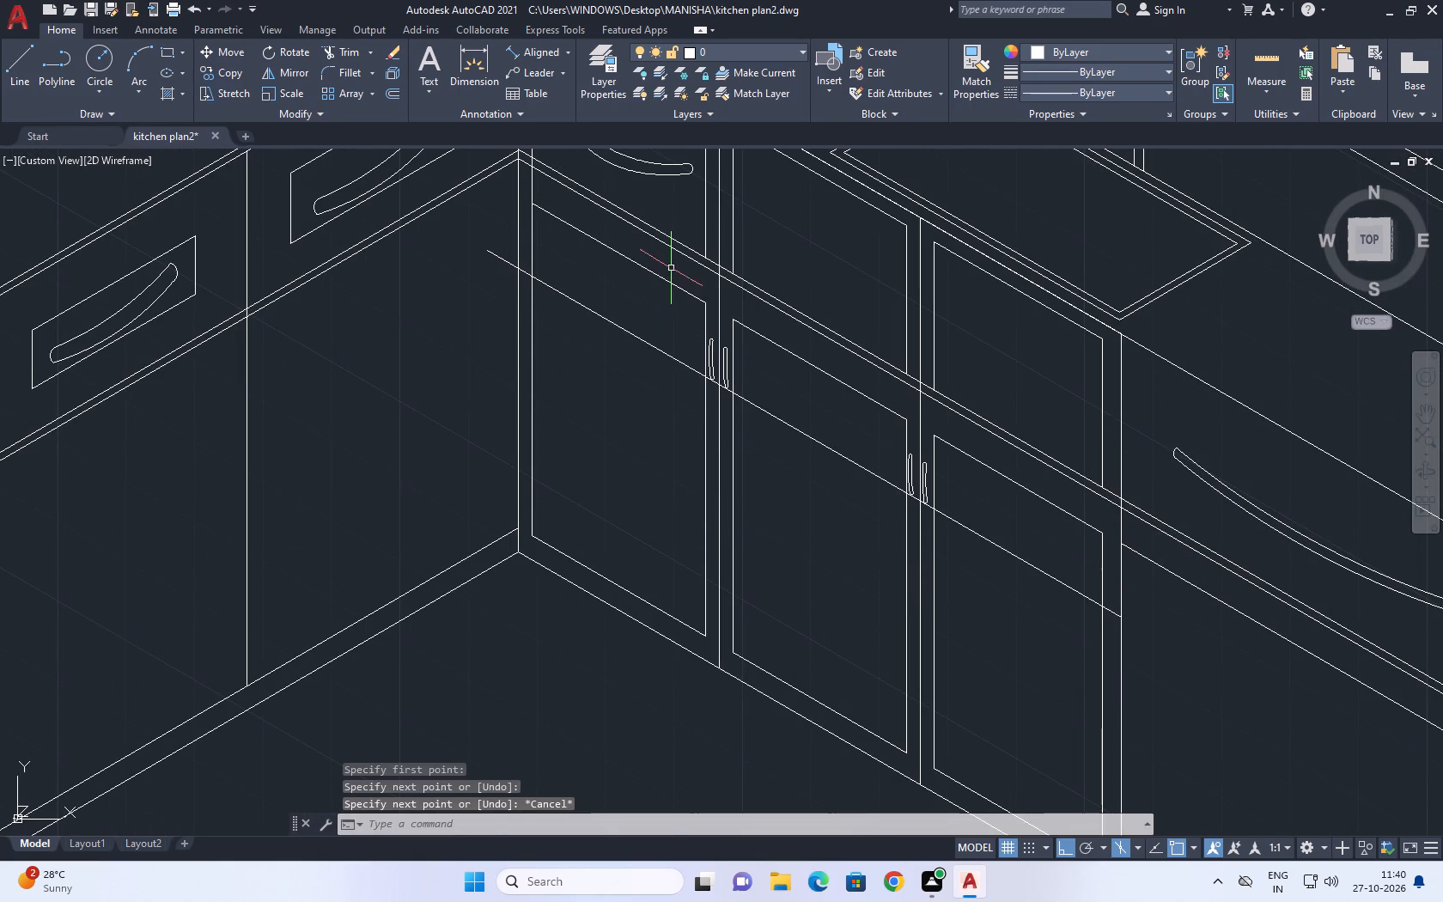
Move both pairs of curved door handles straight down so they sit below the new cross line.
left_click_drag(671, 267, 673, 284)
left_click(785, 451)
left_click_drag(867, 420, 873, 429)
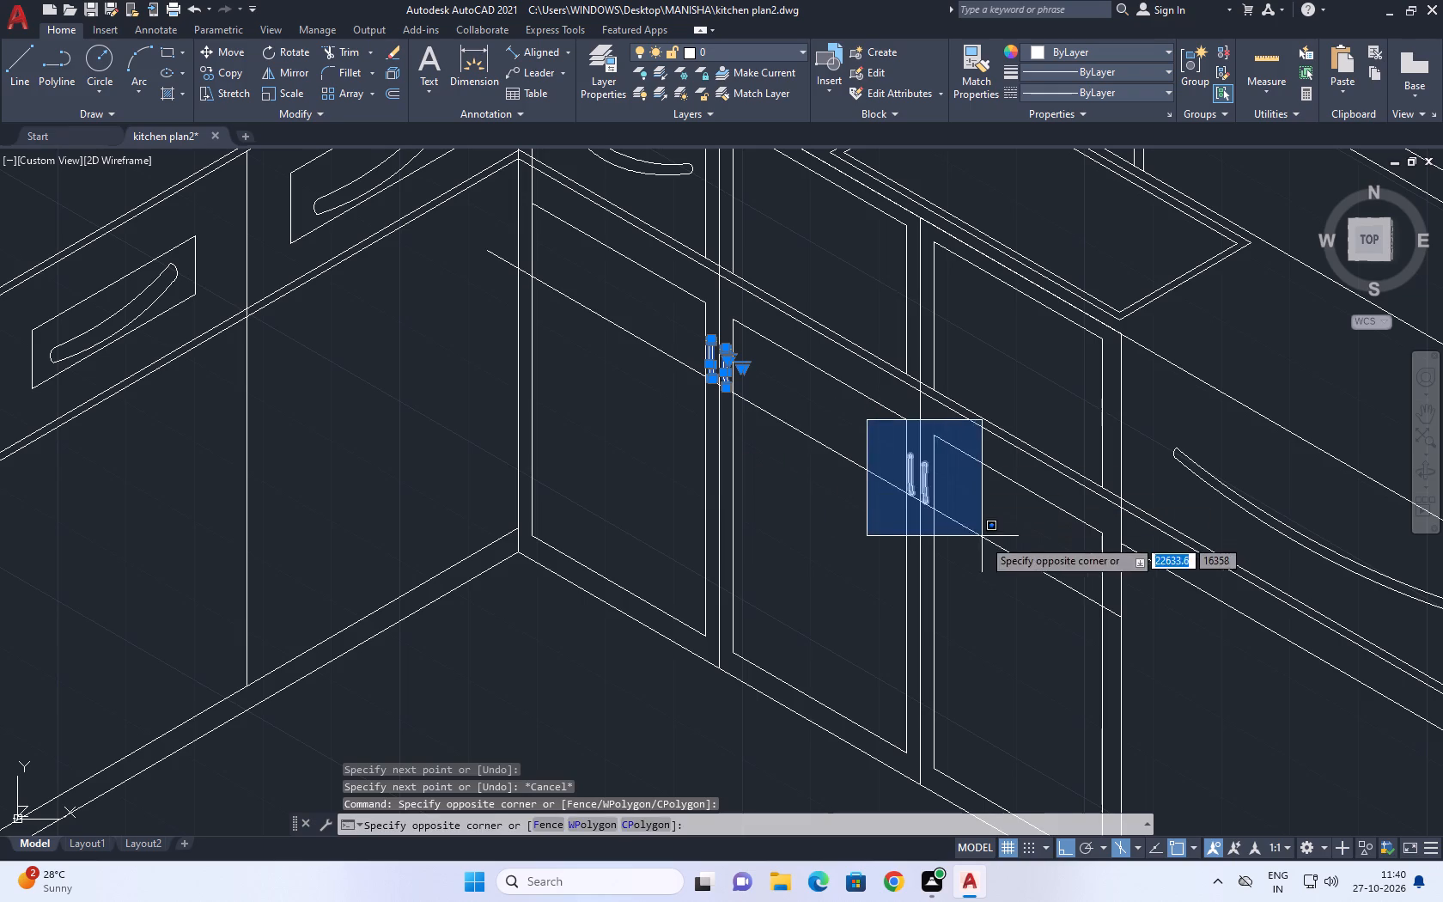
left_click(977, 547)
middle_click_drag(958, 536, 979, 433)
key("m")
key("space")
left_click(999, 471)
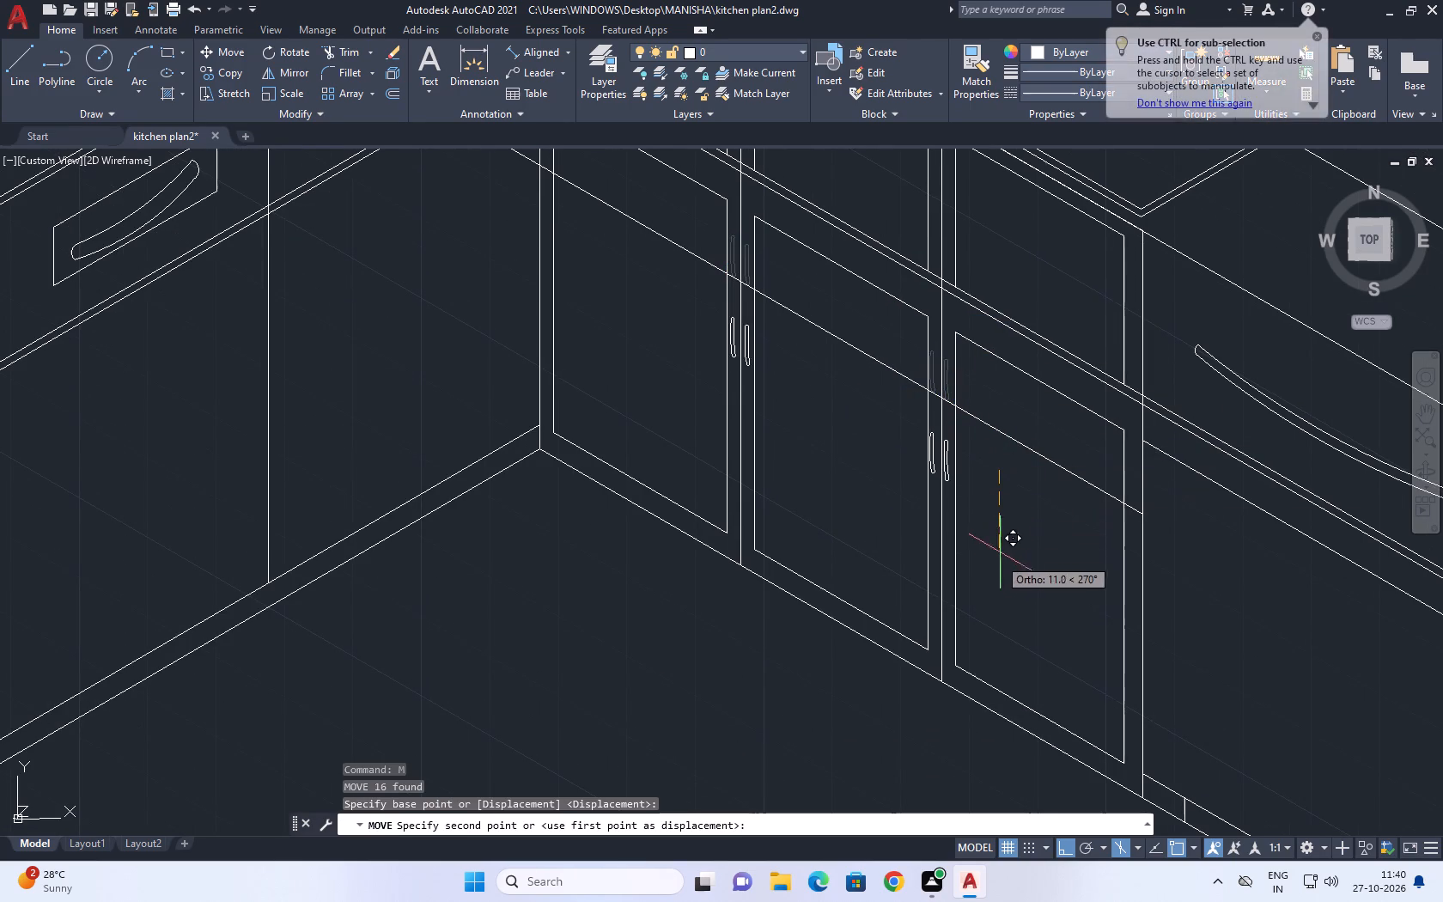
left_click(992, 559)
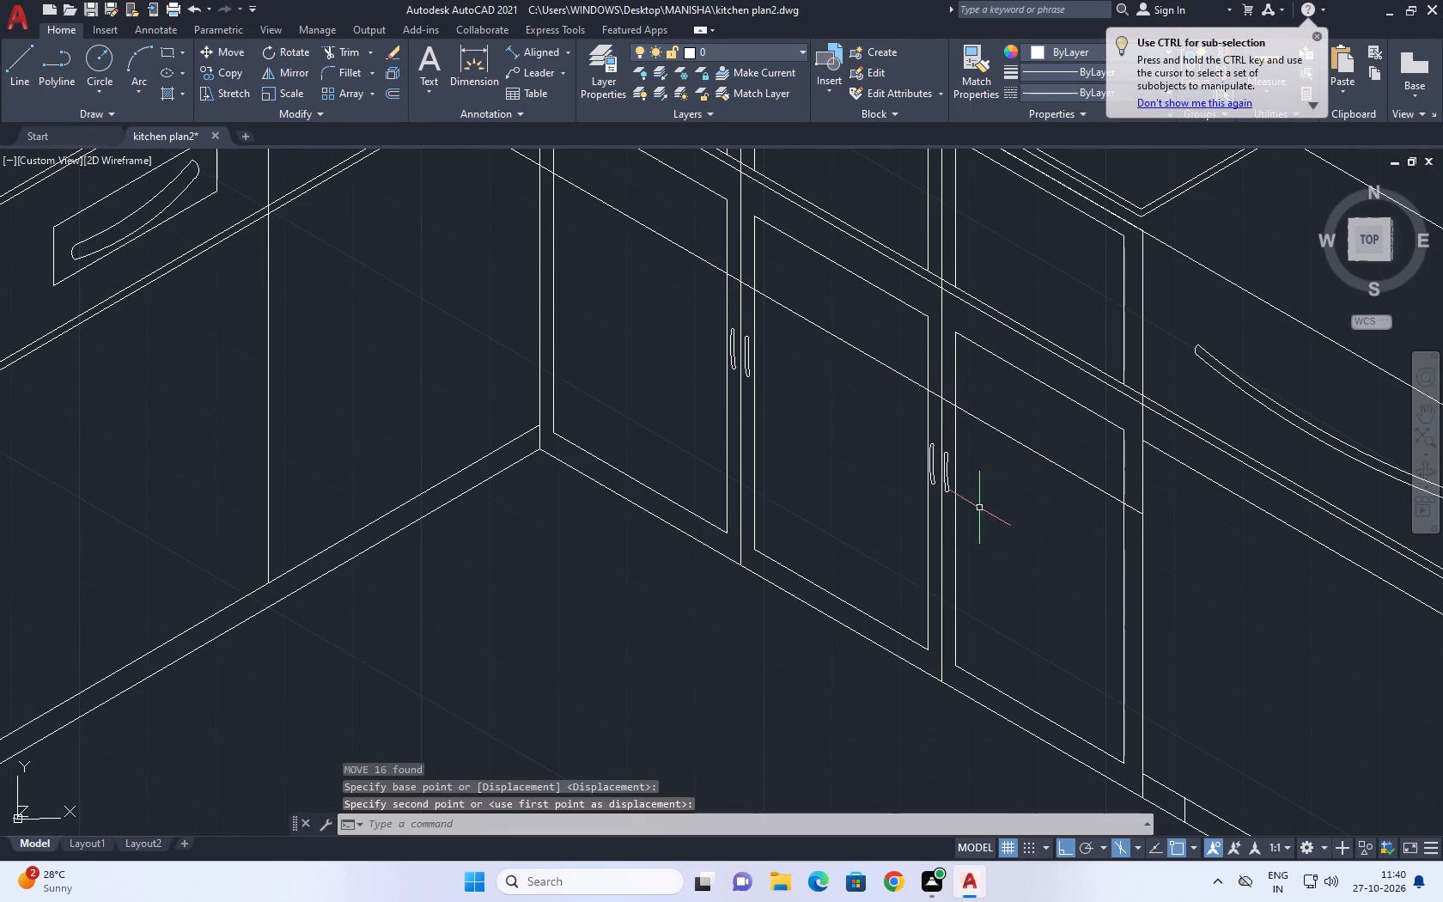
Move the new cross line straight down about 5 units to just above the handles.
left_click(1031, 452)
type("m")
key("space")
left_click_drag(1031, 441, 1032, 448)
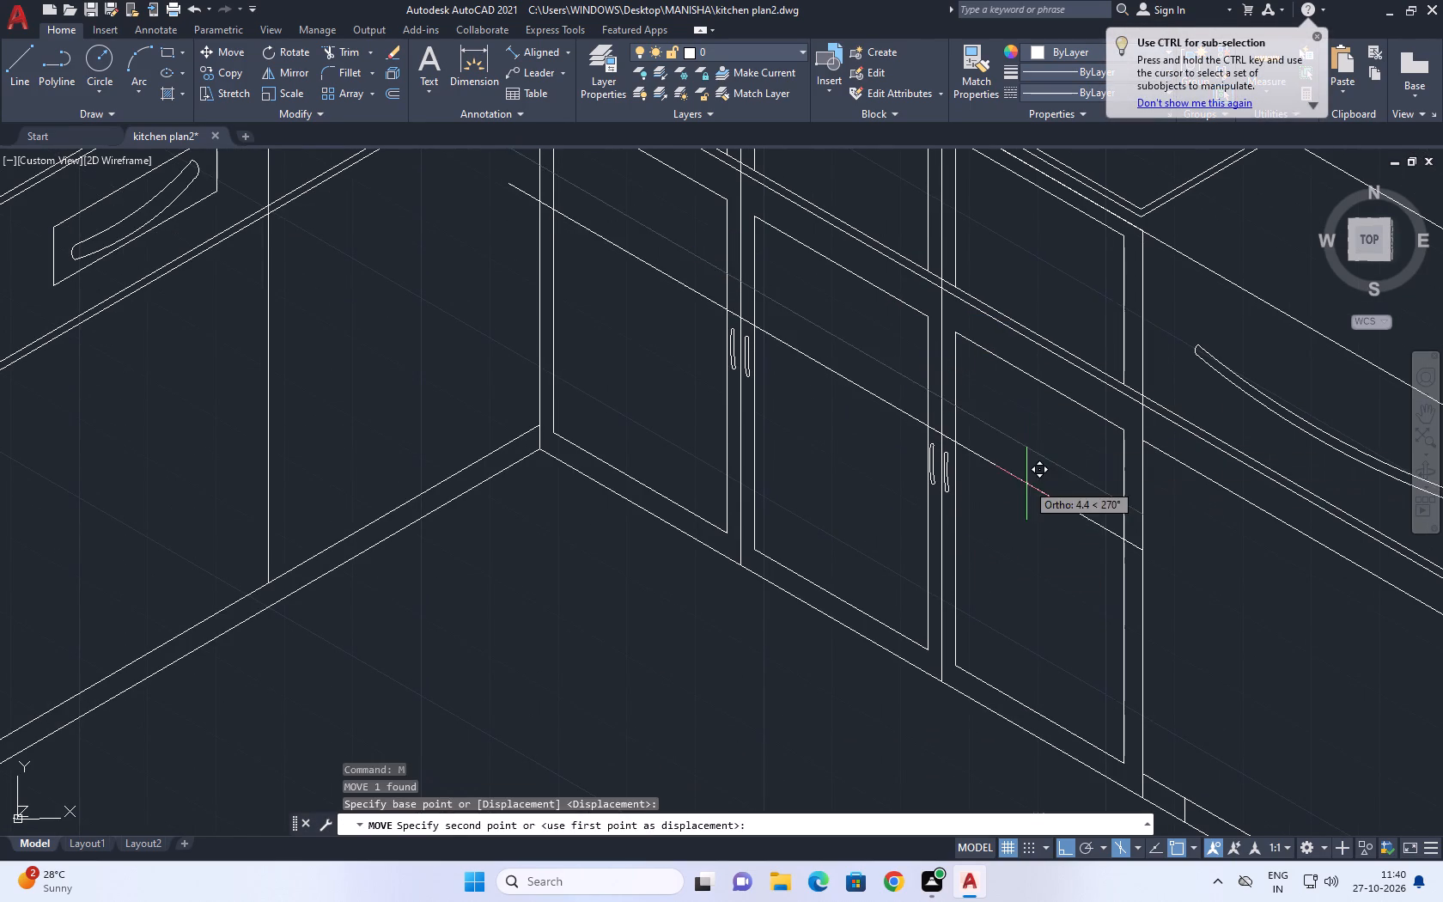
left_click(1025, 487)
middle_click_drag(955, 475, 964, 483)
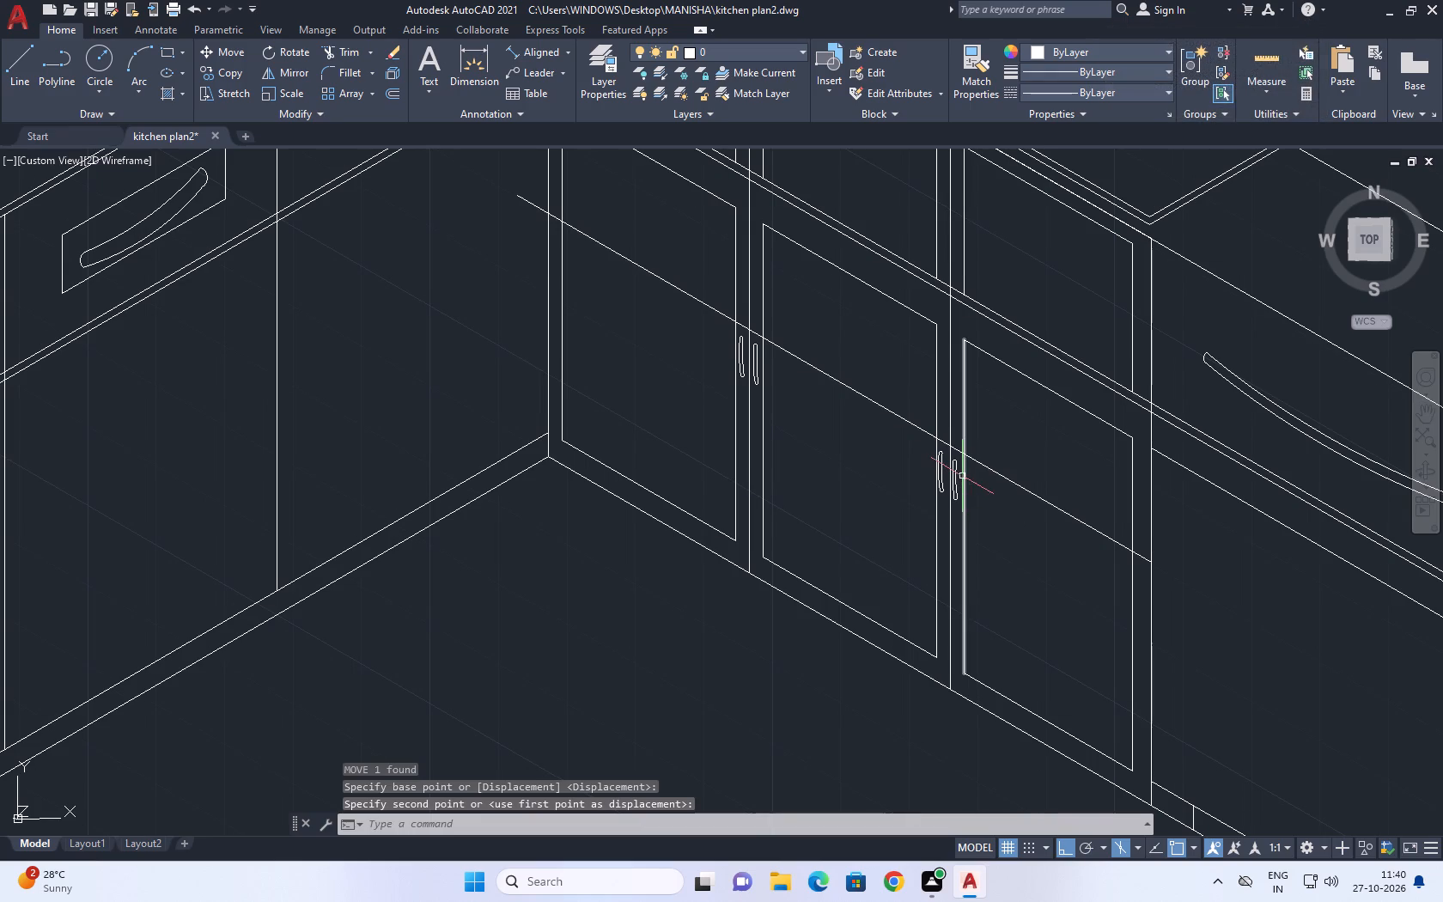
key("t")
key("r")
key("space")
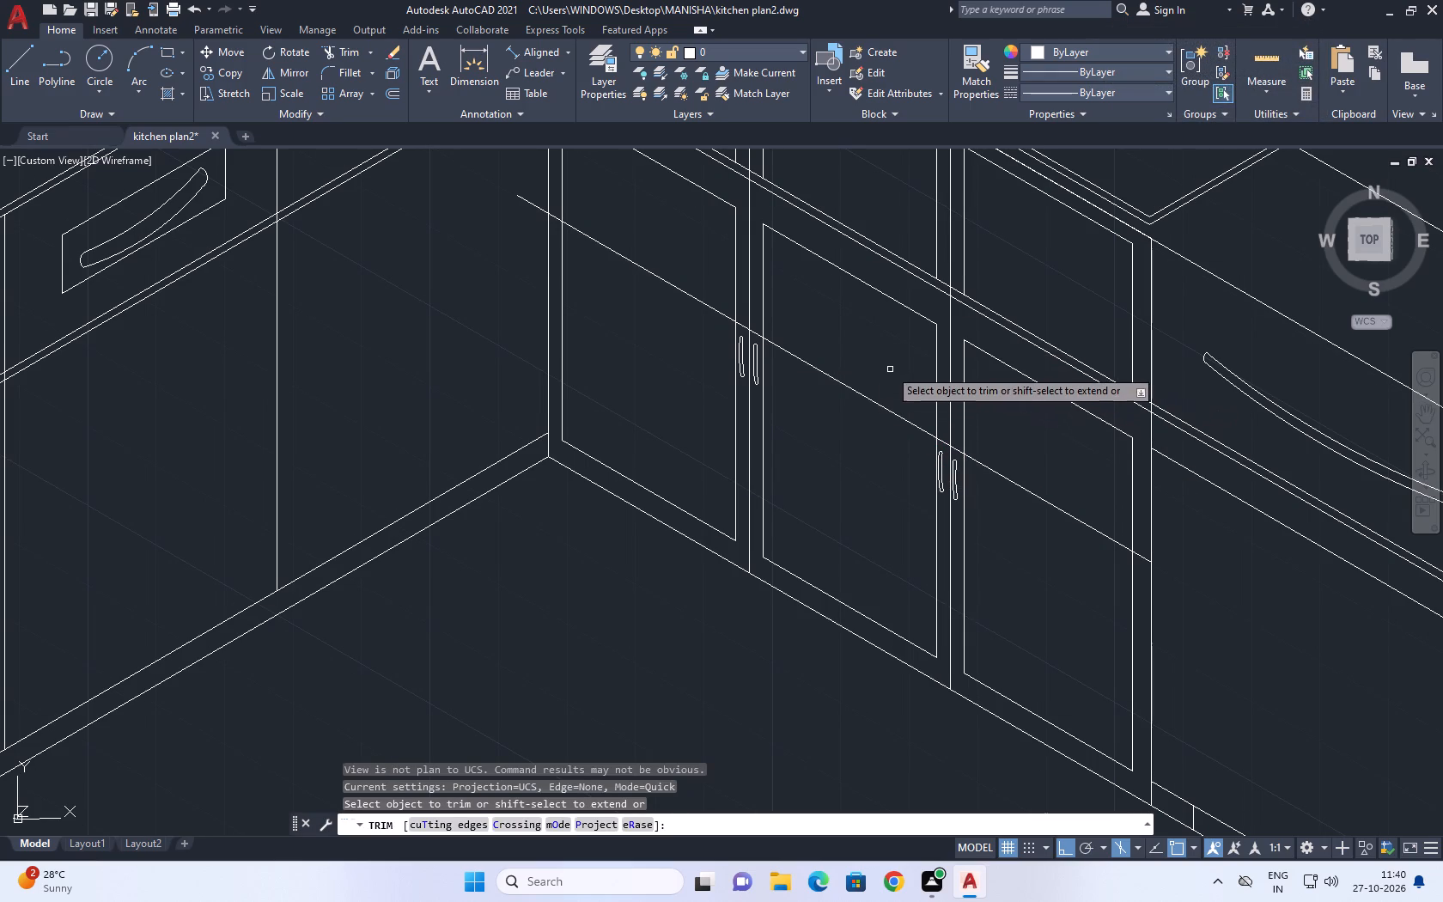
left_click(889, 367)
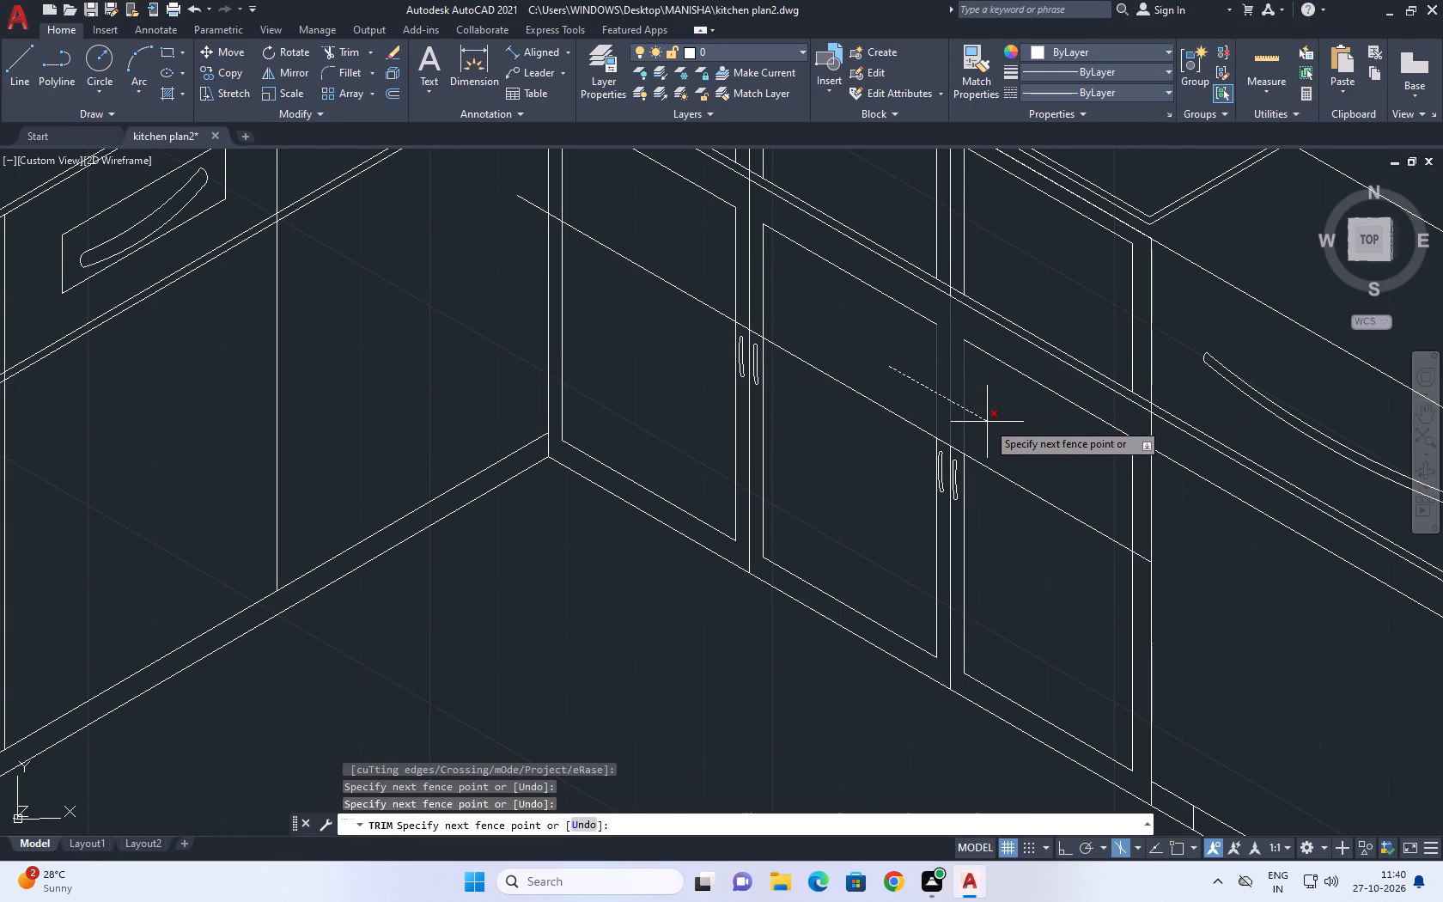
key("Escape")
Extend the third lower door's top frame line across the divider to meet the second door's top frame line.
key("e")
key("x")
key("space")
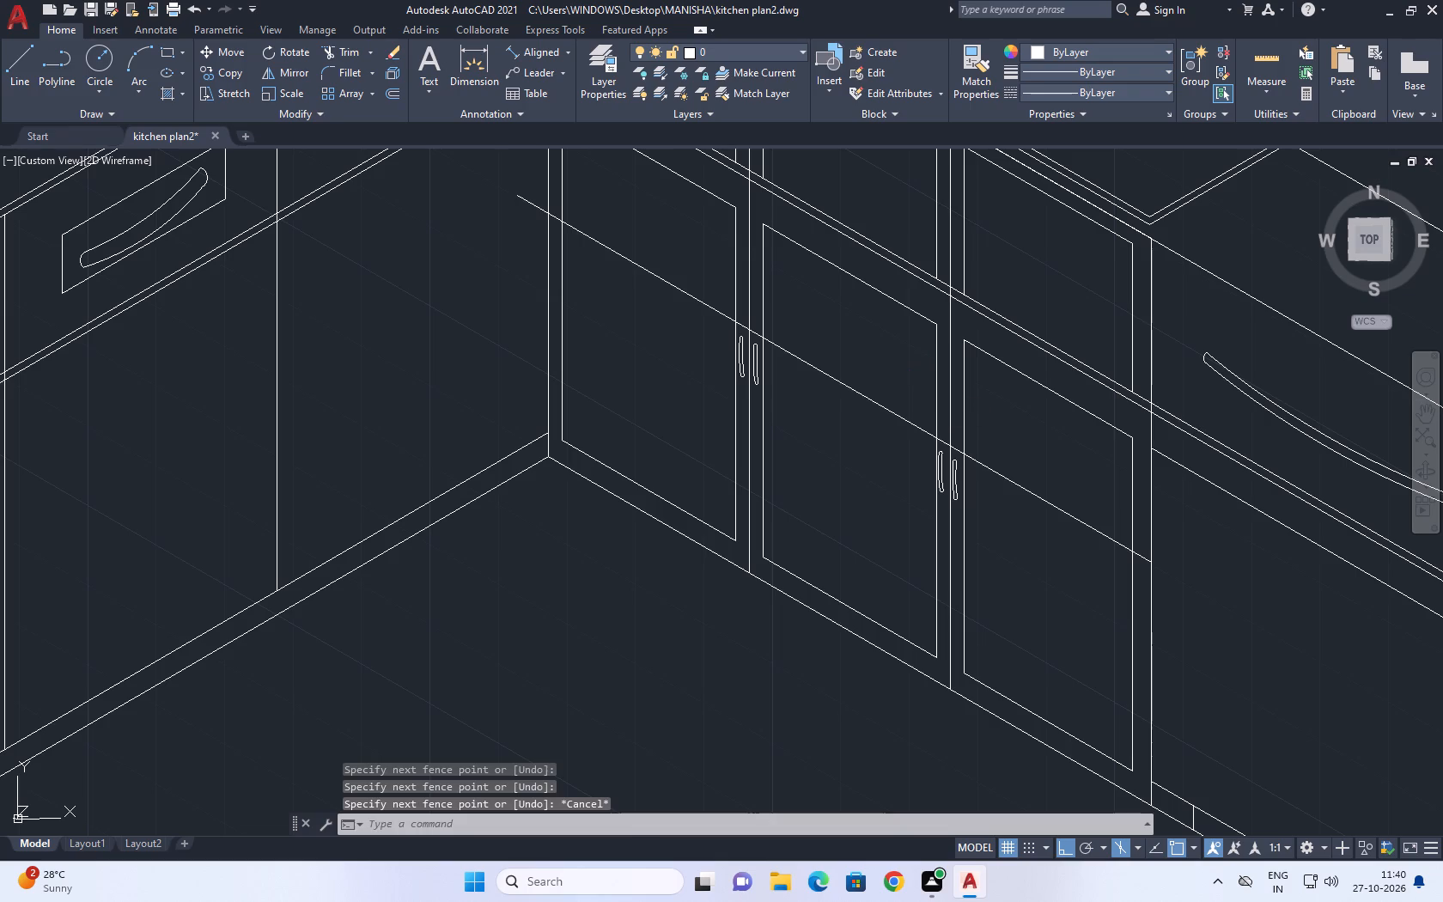
double_click(995, 360)
left_click(996, 360)
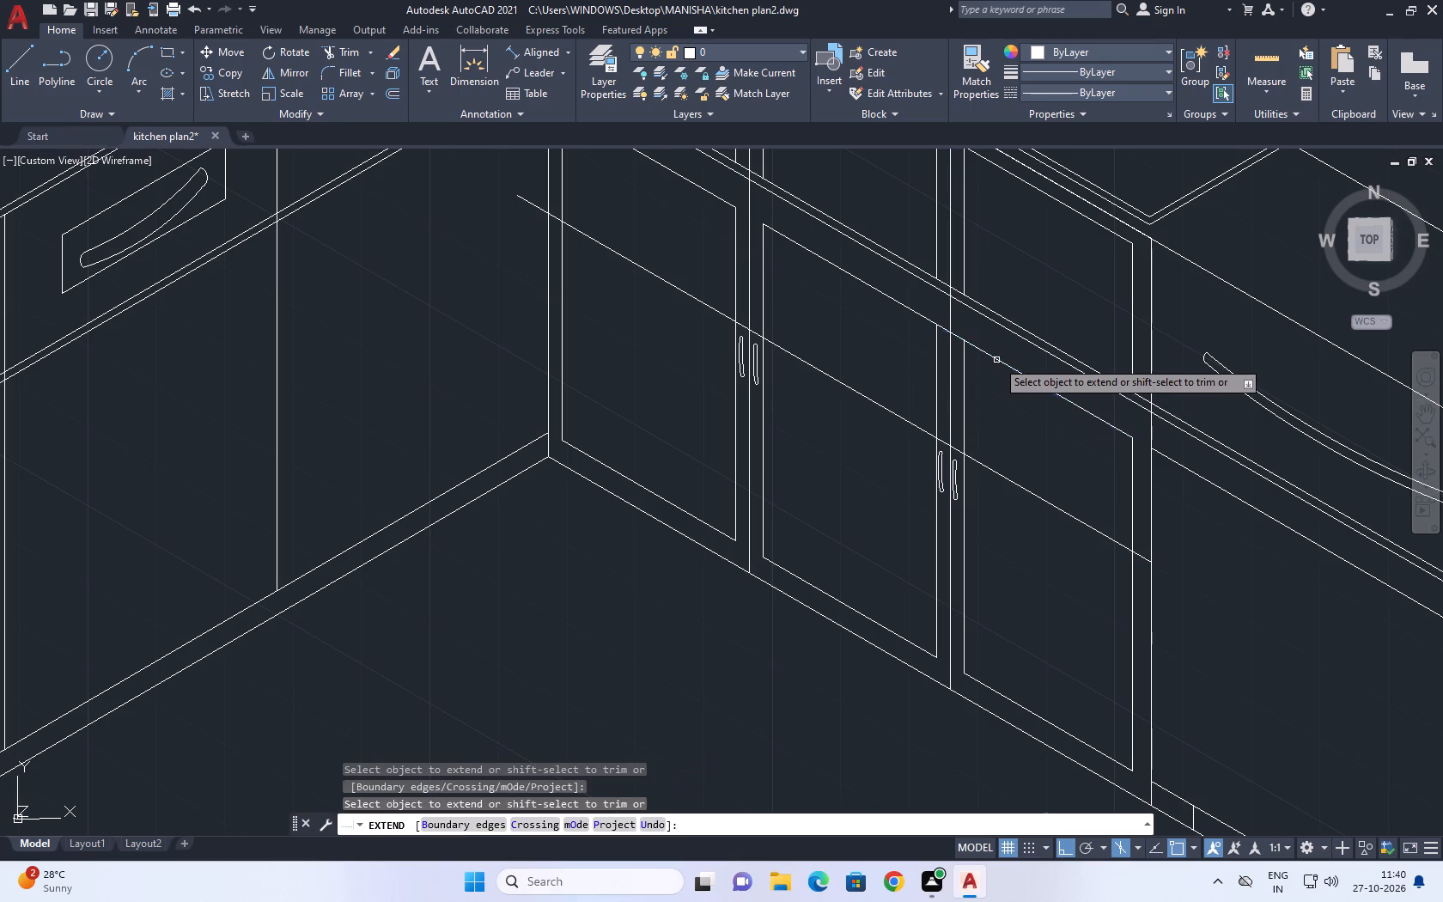
key("Escape")
Trim the divider and both inner frame verticals between the second and third doors' top frame line and the new cross line.
type("tr")
key("space")
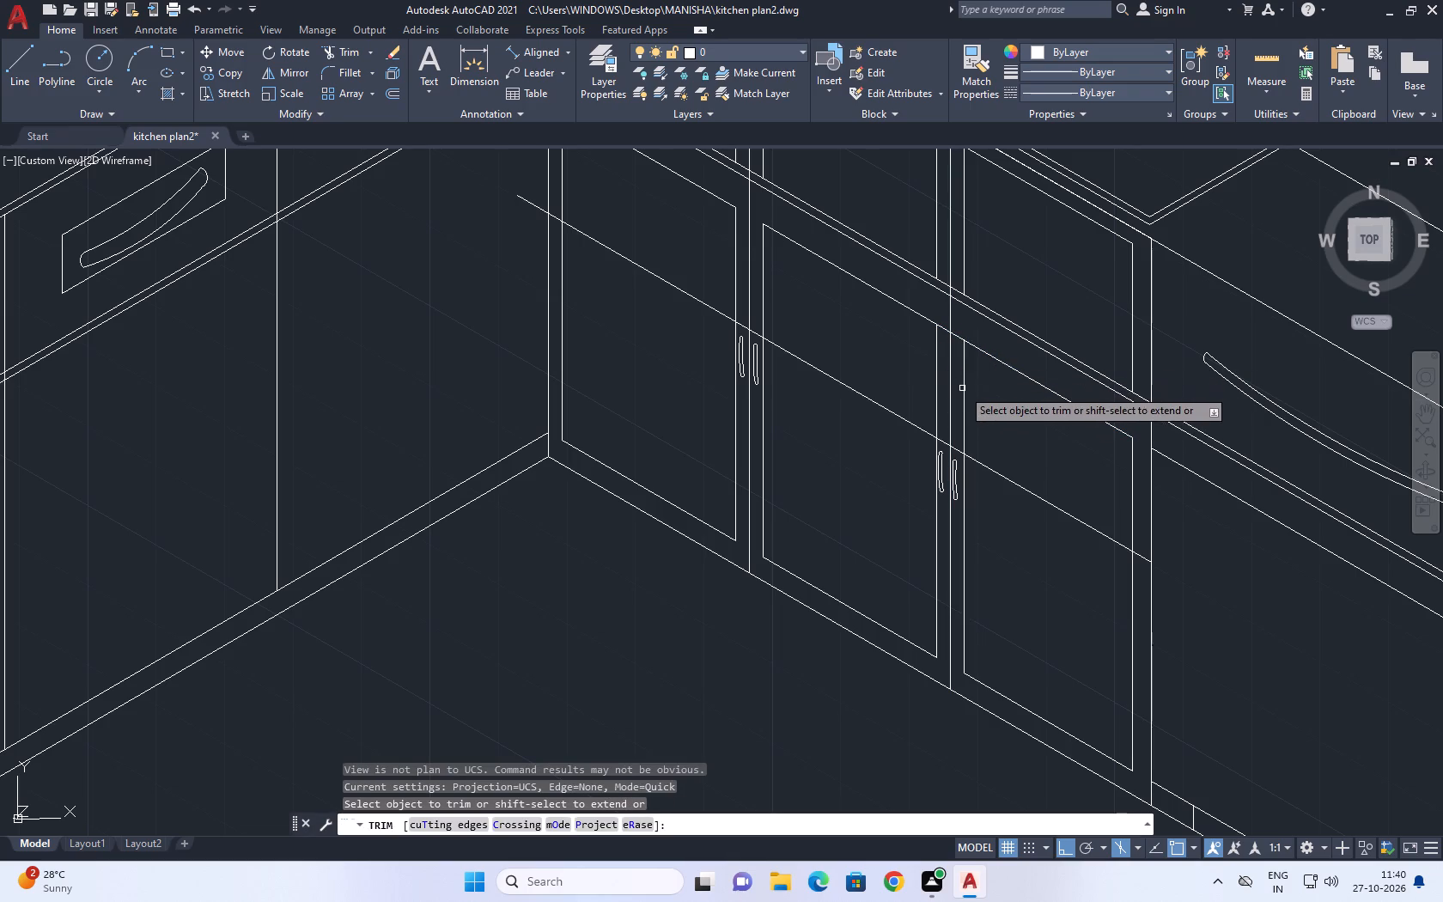
left_click(963, 385)
left_click(957, 377)
left_click(923, 357)
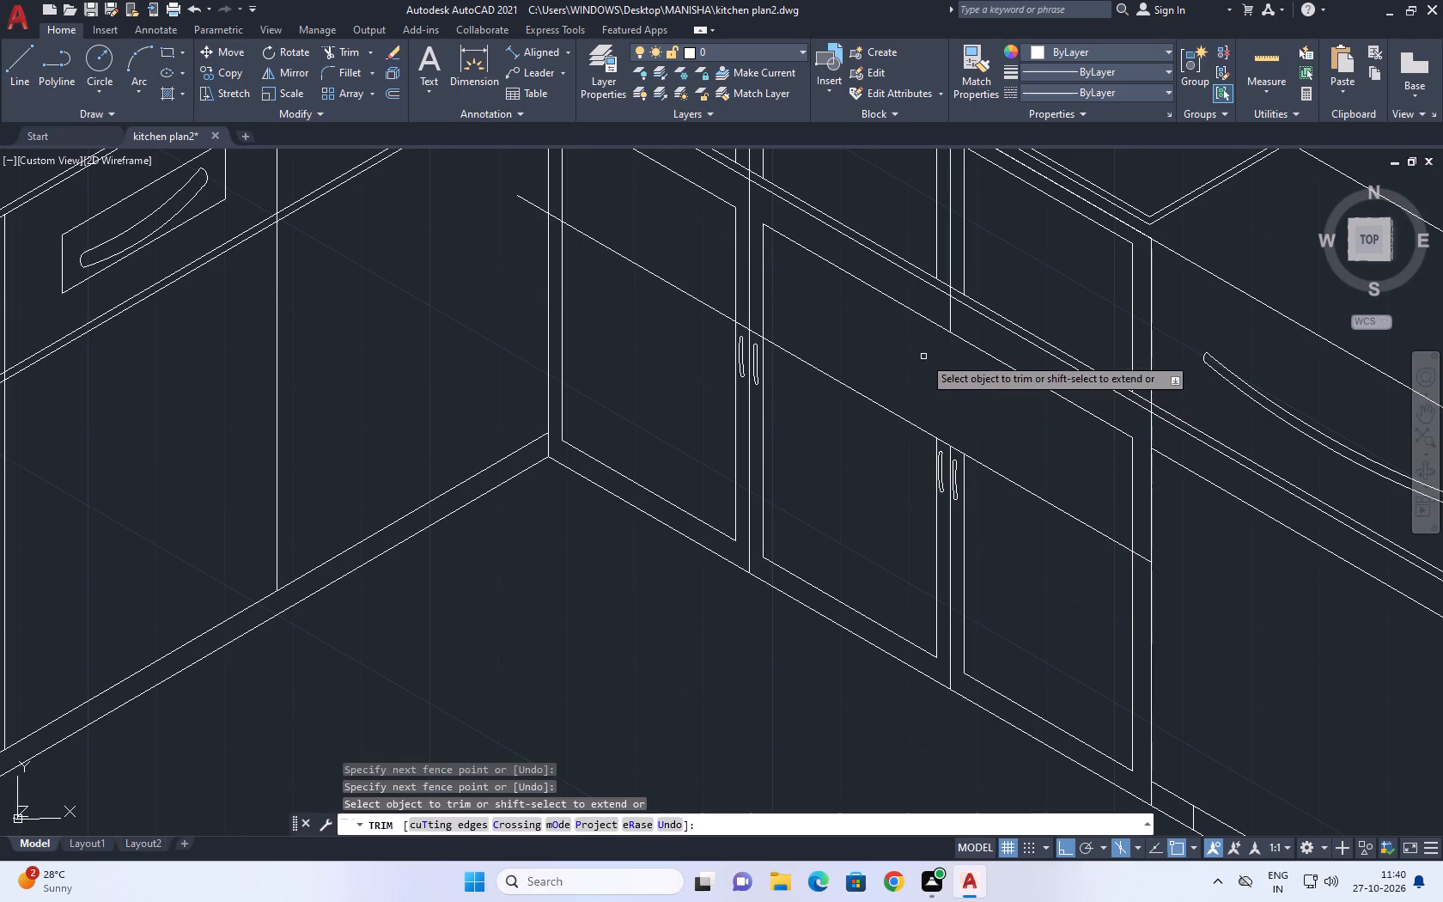
Trim away the cross line's segments over the corner door and beyond the cabinet corner.
left_click(697, 289)
left_click(685, 304)
middle_click_drag(688, 286, 719, 342)
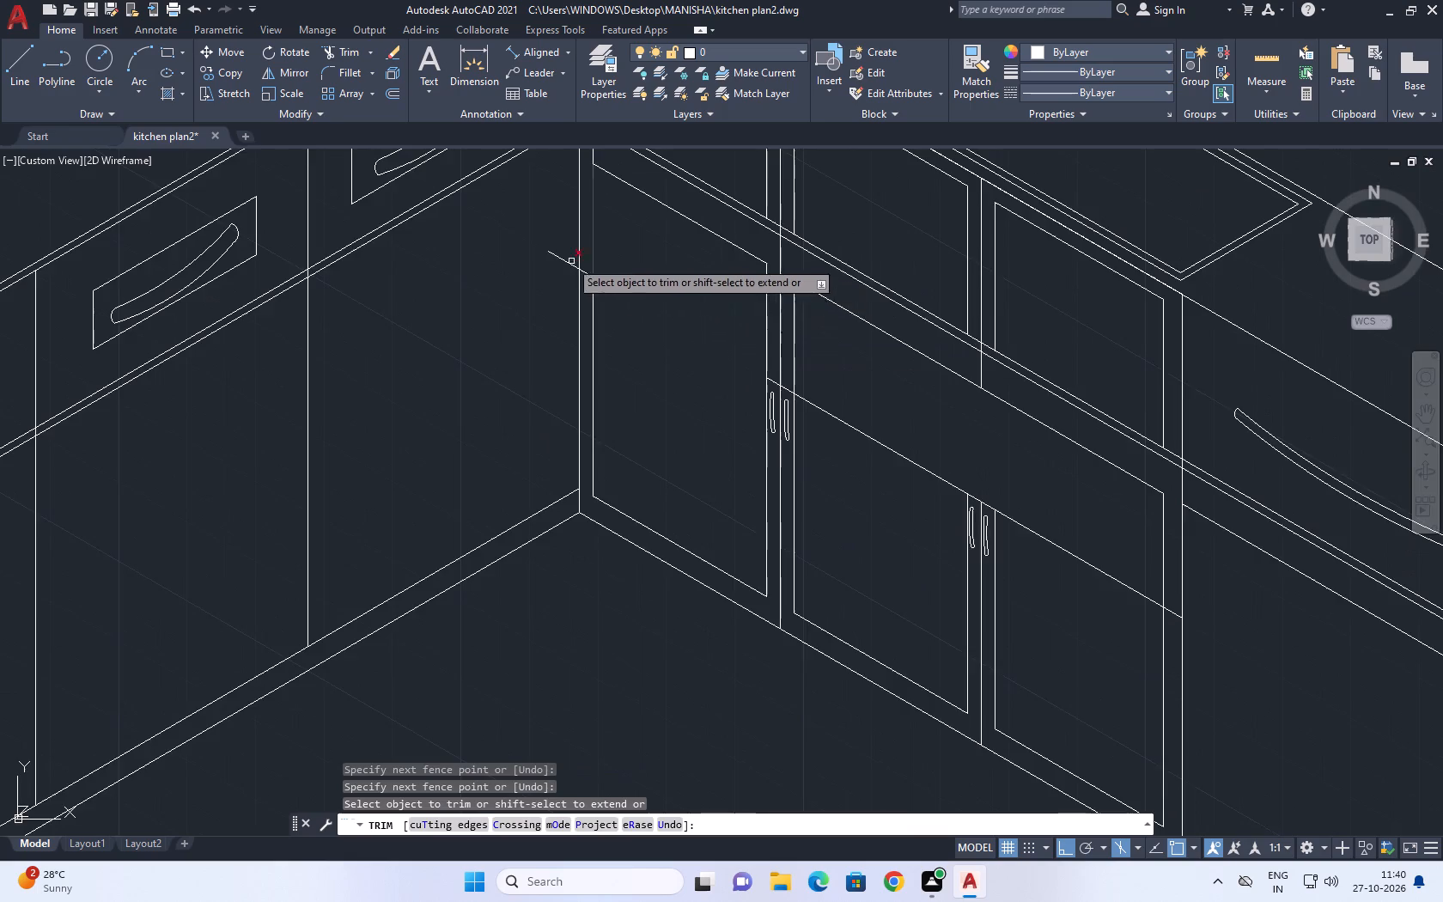
scroll(567, 259, "up", 3)
left_click(565, 254)
left_click(545, 309)
left_click(631, 308)
left_click_drag(629, 337, 628, 344)
key("Escape")
Trim the two short cross line pieces on either side of the divider between the corner and second doors.
scroll(667, 337, "down", 4)
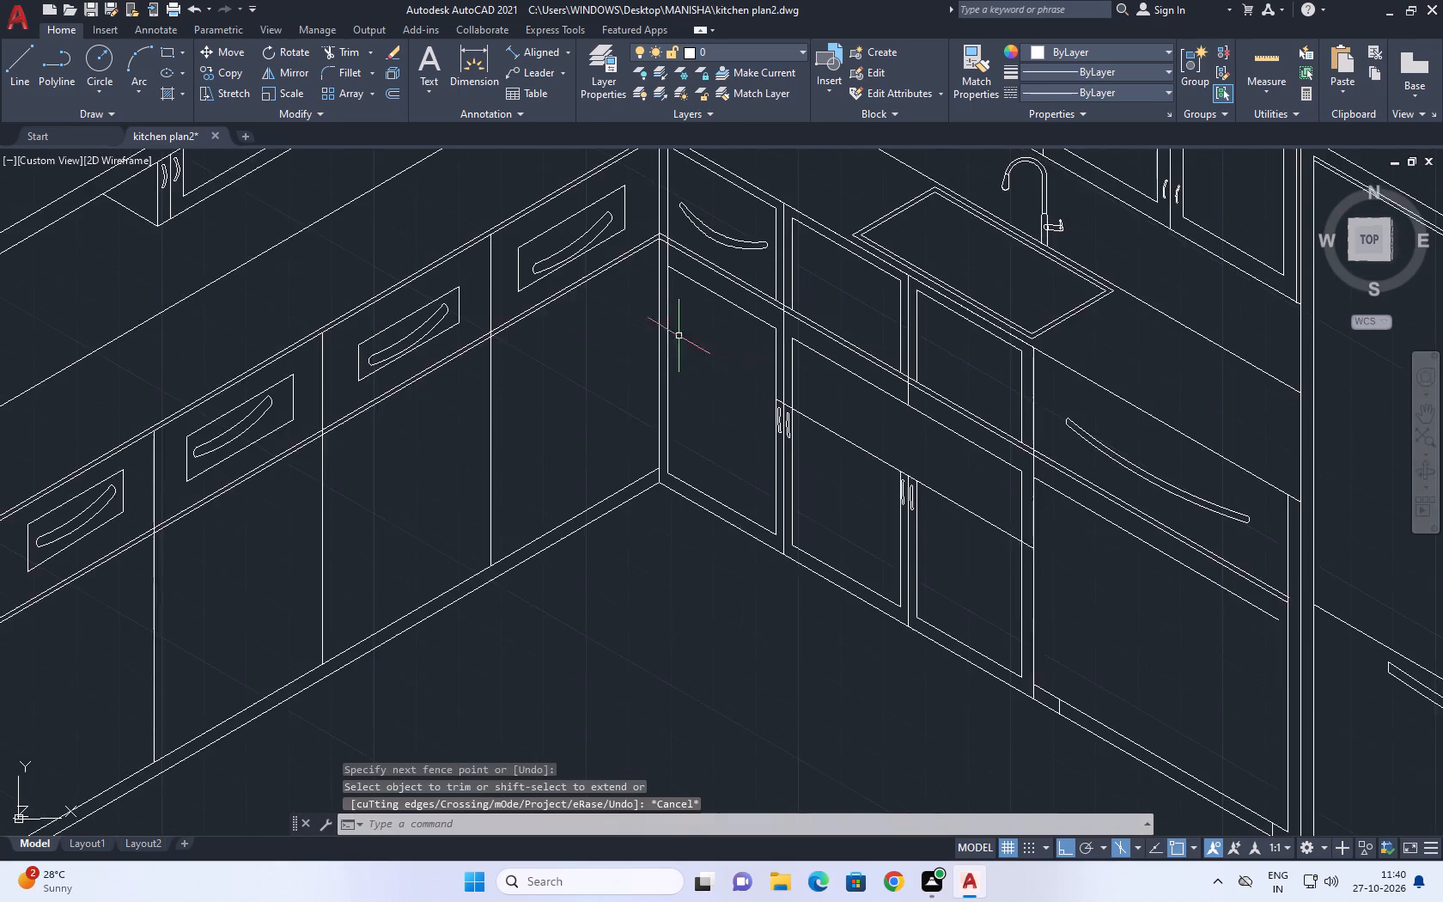
middle_click_drag(857, 417, 809, 338)
middle_click_drag(744, 362, 751, 429)
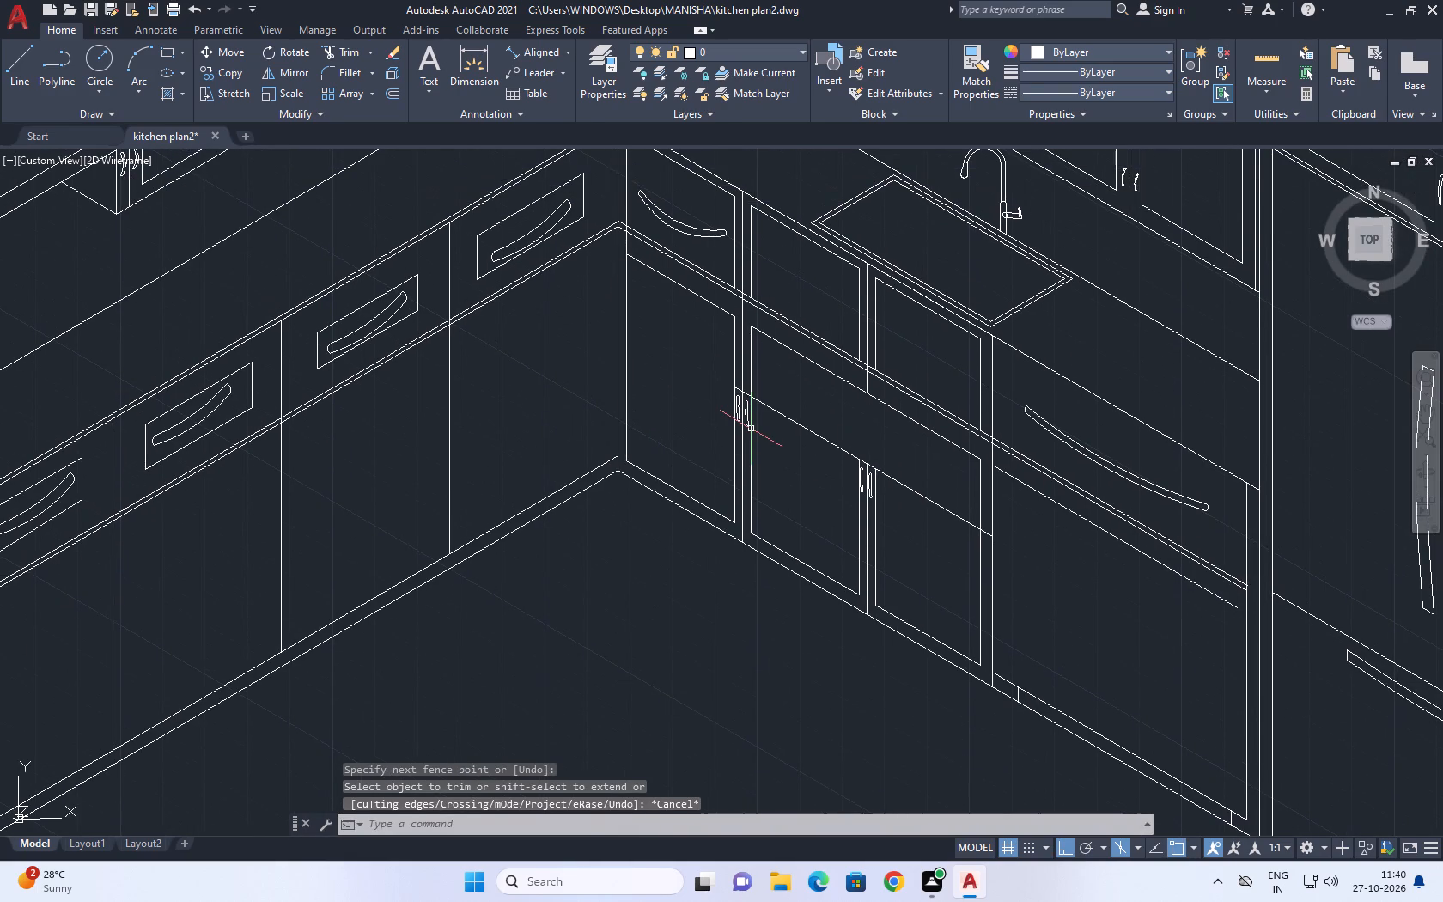
type("tr")
key("space")
scroll(753, 394, "up", 4)
left_click(697, 399)
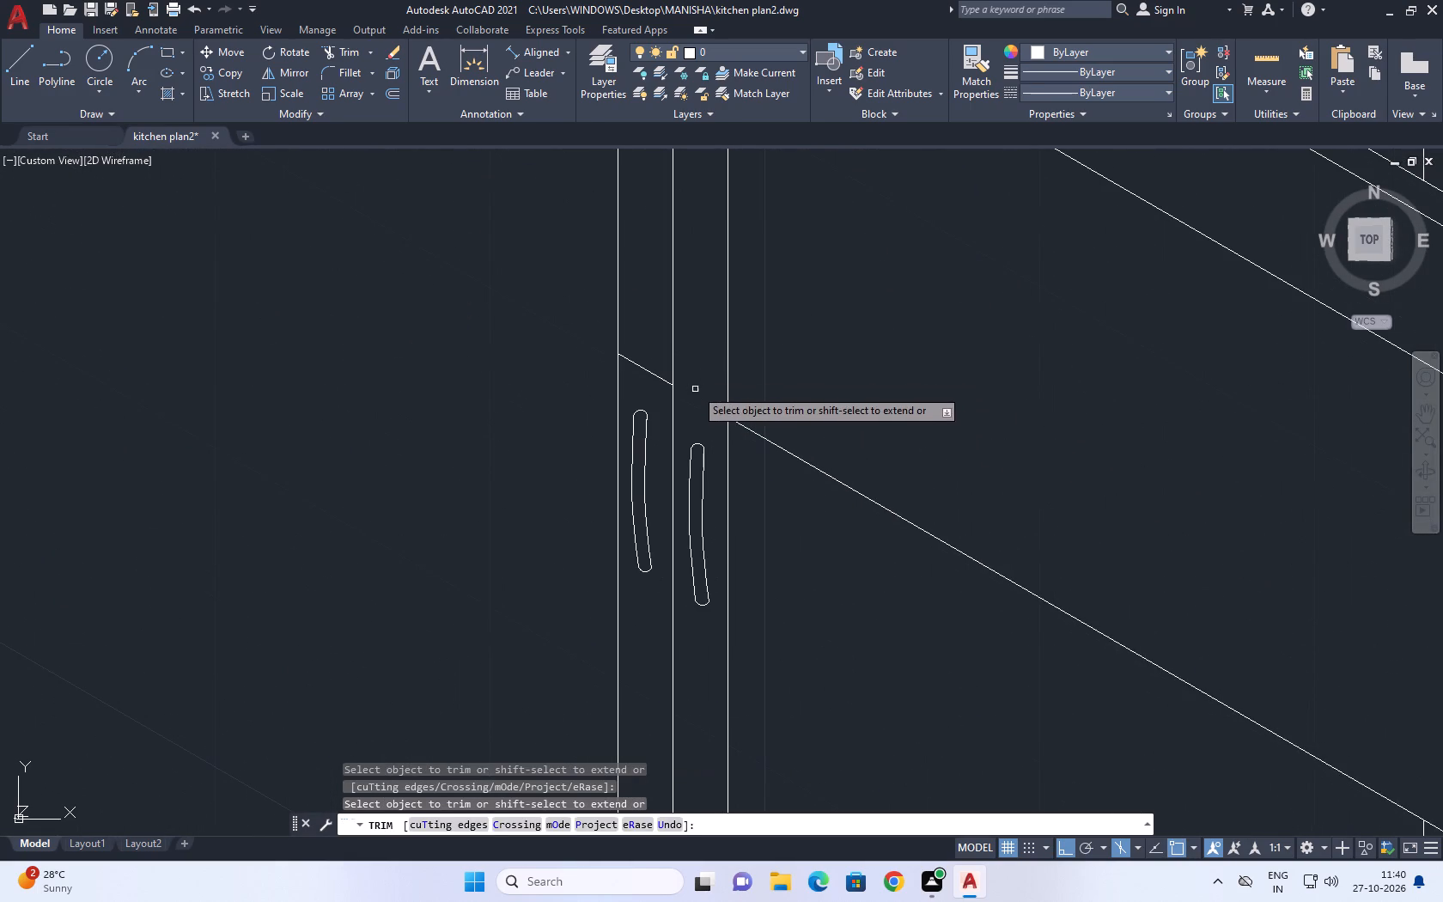
left_click(659, 369)
left_click(648, 384)
scroll(746, 366, "down", 5)
key("Escape")
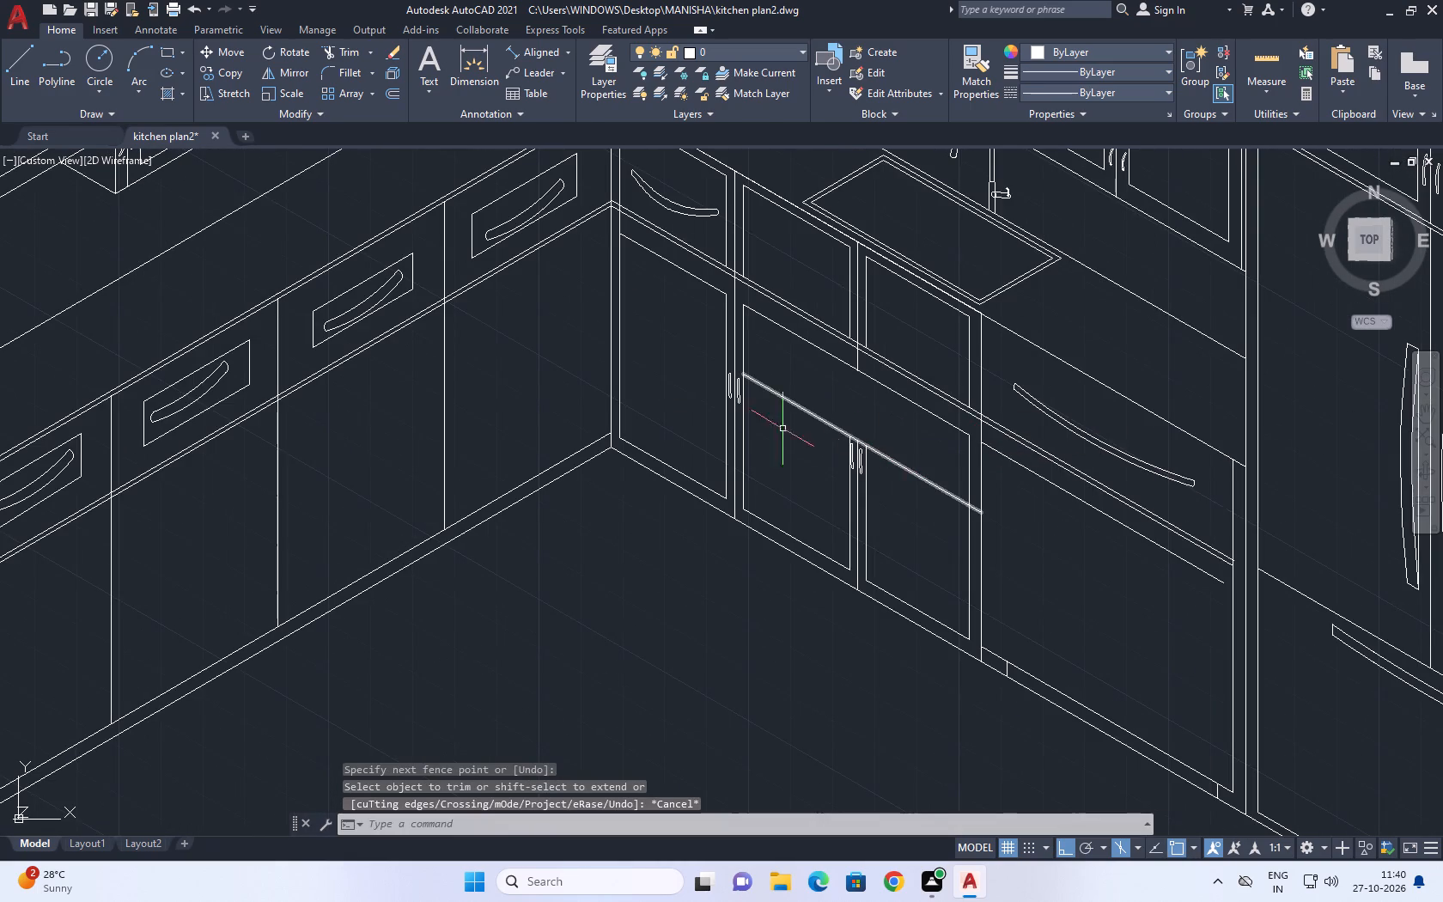
Copy the cross line 3 units straight up, above the second and third lower doors.
scroll(713, 387, "up", 2)
middle_click_drag(819, 369, 767, 350)
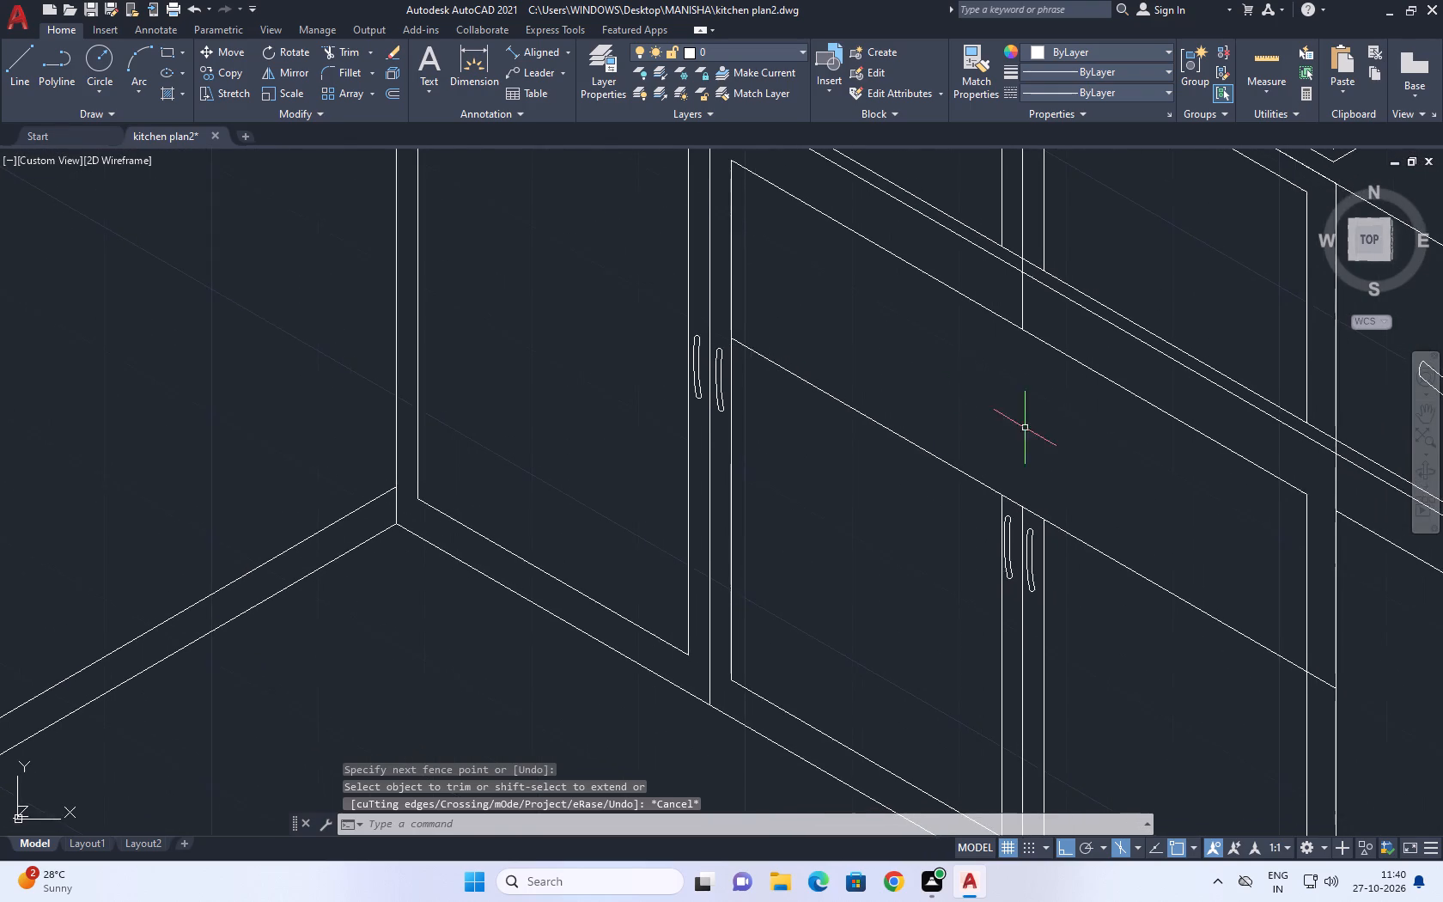
middle_click_drag(1026, 433, 972, 474)
middle_click_drag(1059, 460, 908, 427)
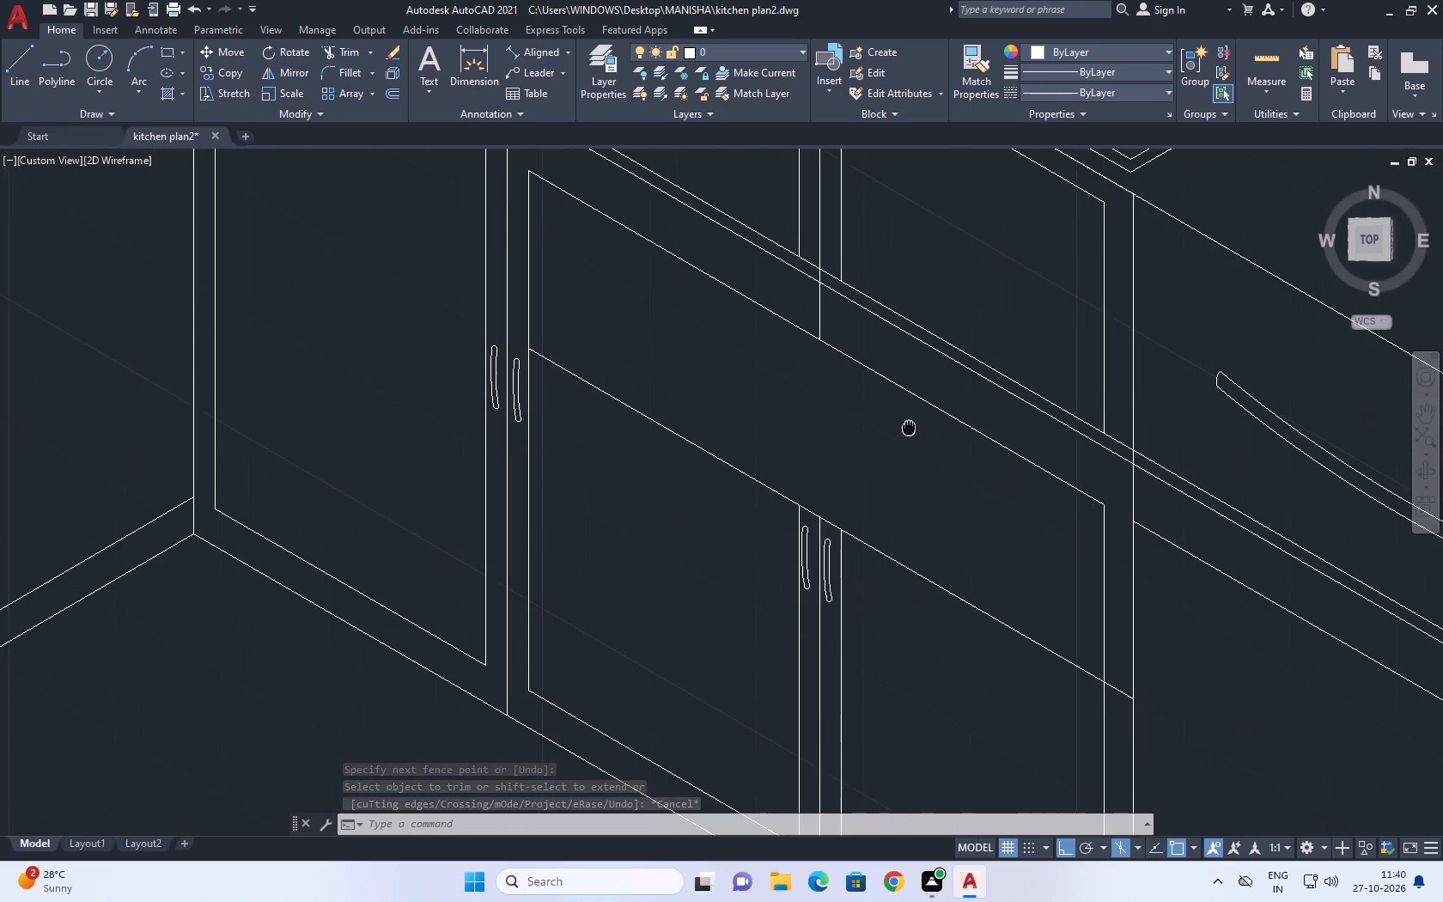
middle_click_drag(908, 427, 888, 412)
left_click(927, 598)
left_click(879, 521)
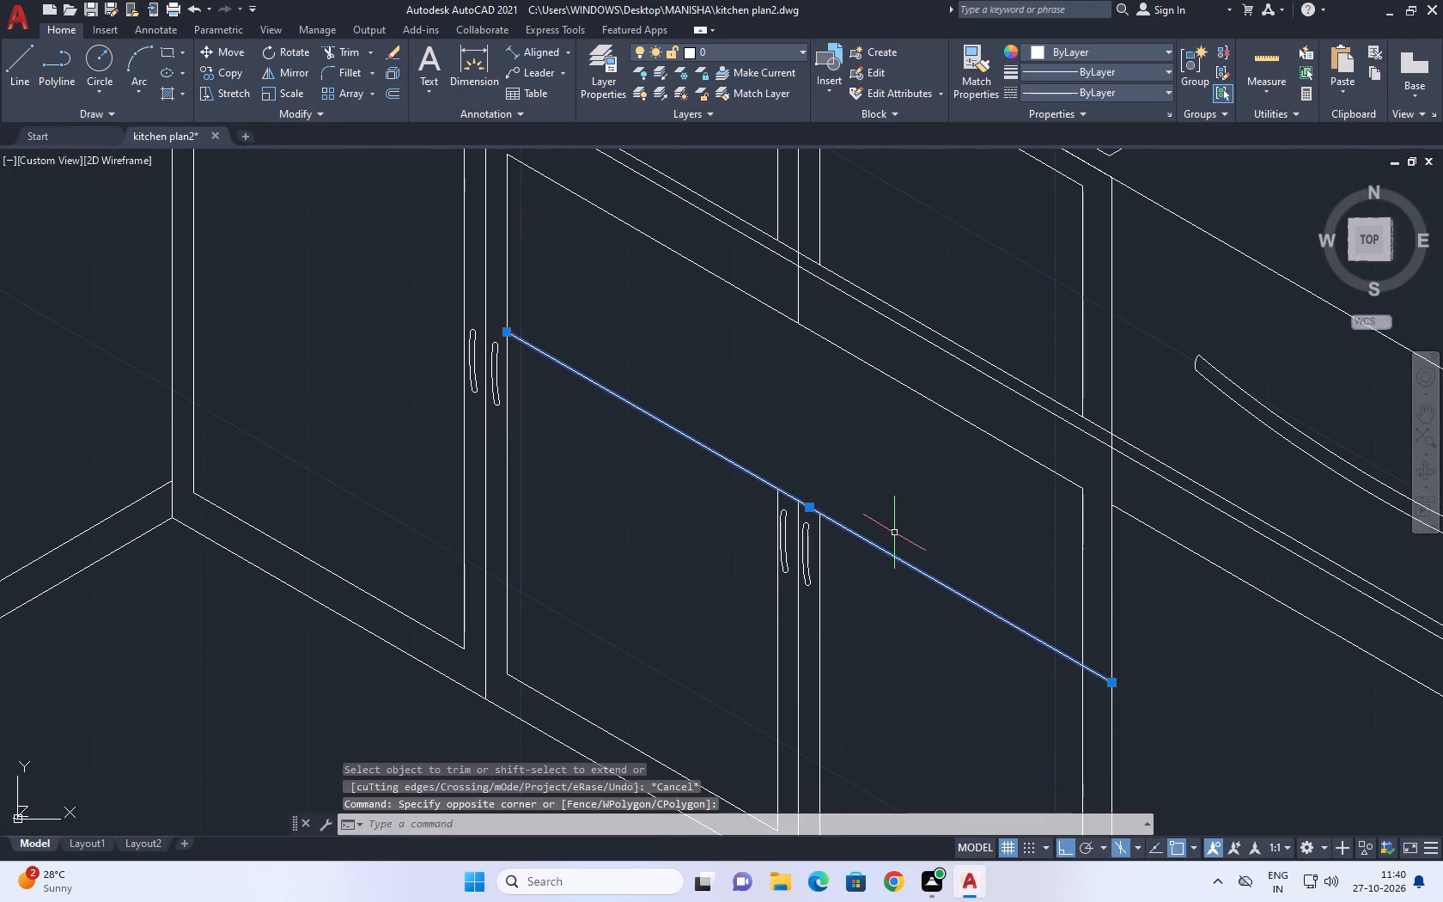
key("c")
type("o")
key("space")
left_click(898, 558)
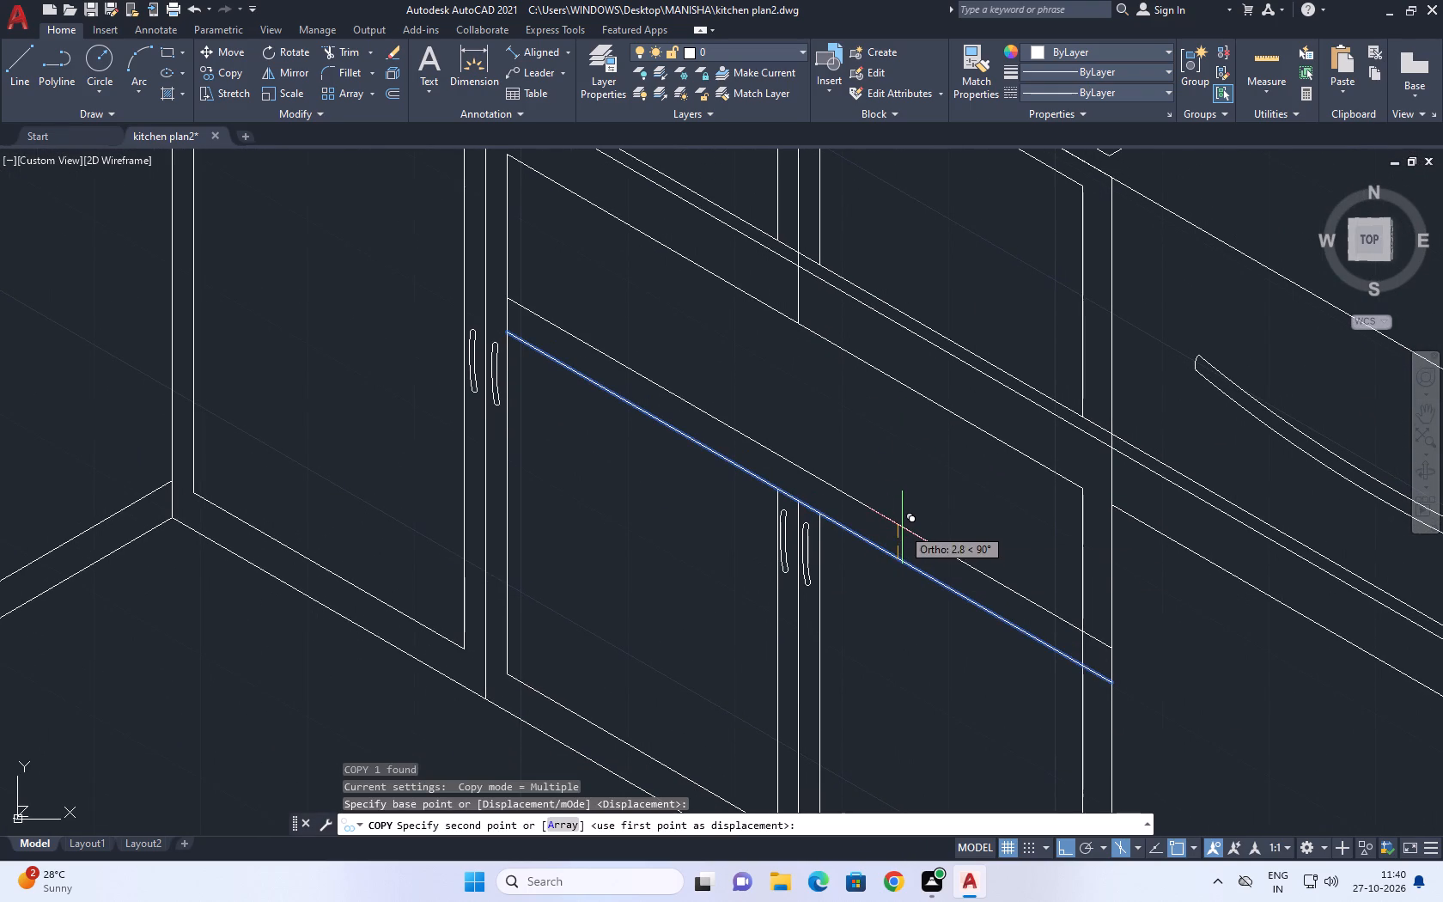
key("3")
key("space")
key("Escape")
Trim both cross lines back to the third door's outer inner-frame vertical.
key("t")
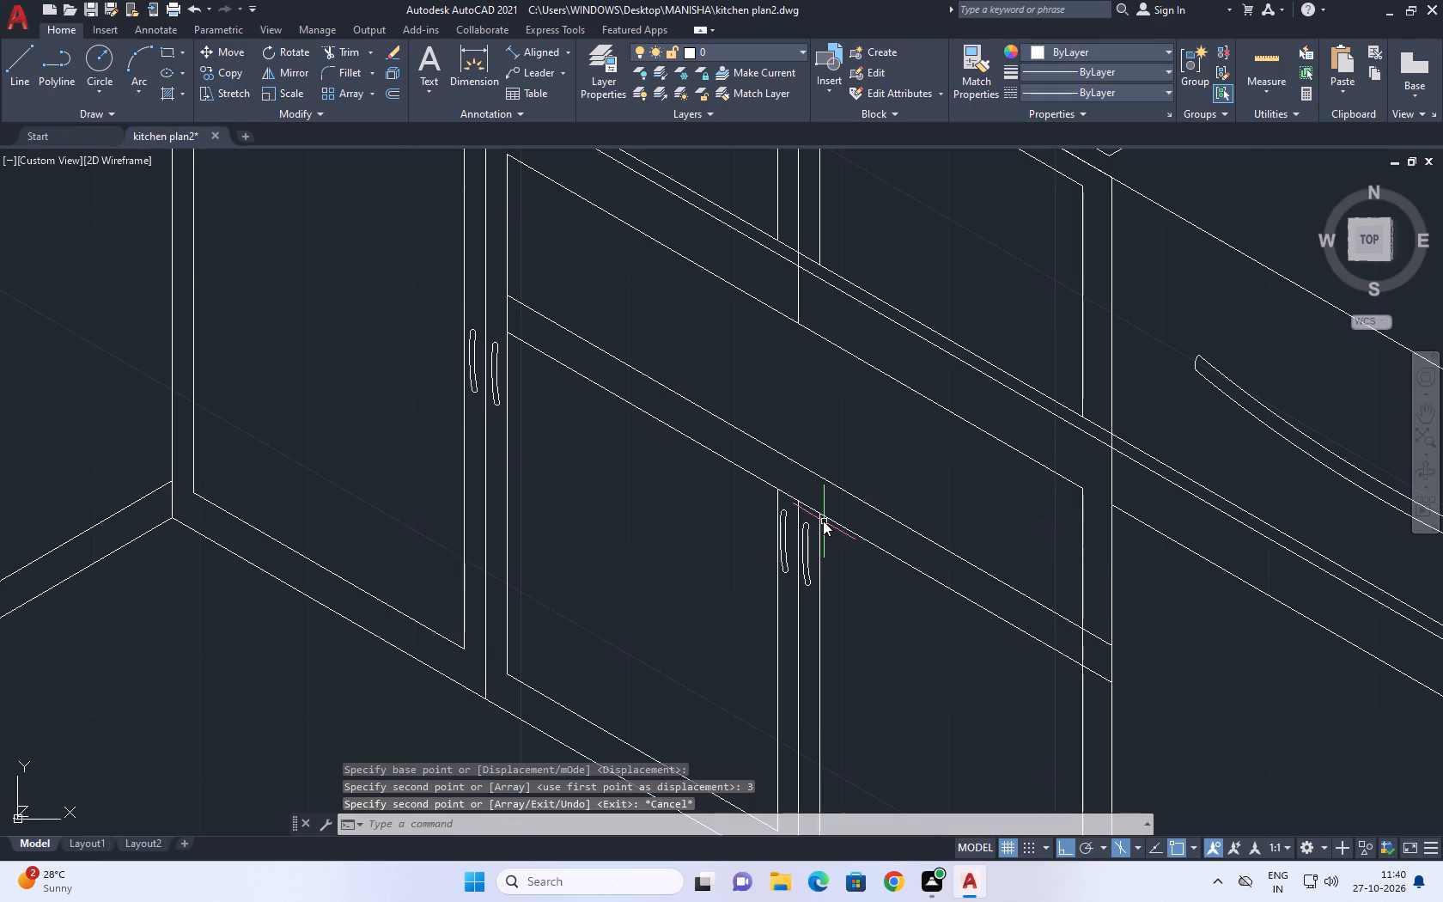
key("r")
key("space")
scroll(1094, 651, "up", 1)
left_click(1091, 611)
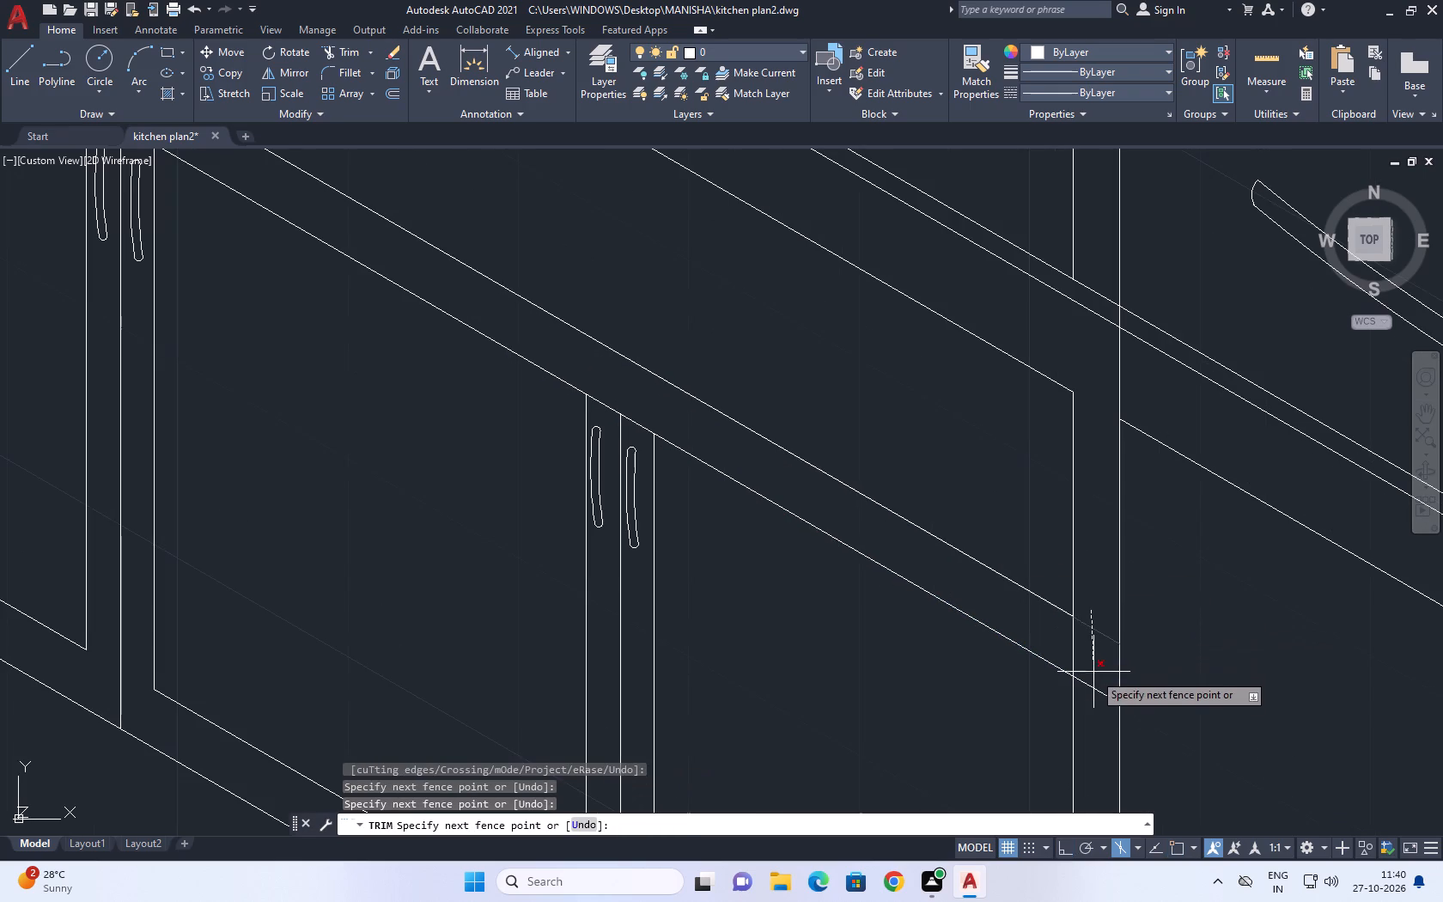
left_click(1093, 698)
key("Escape")
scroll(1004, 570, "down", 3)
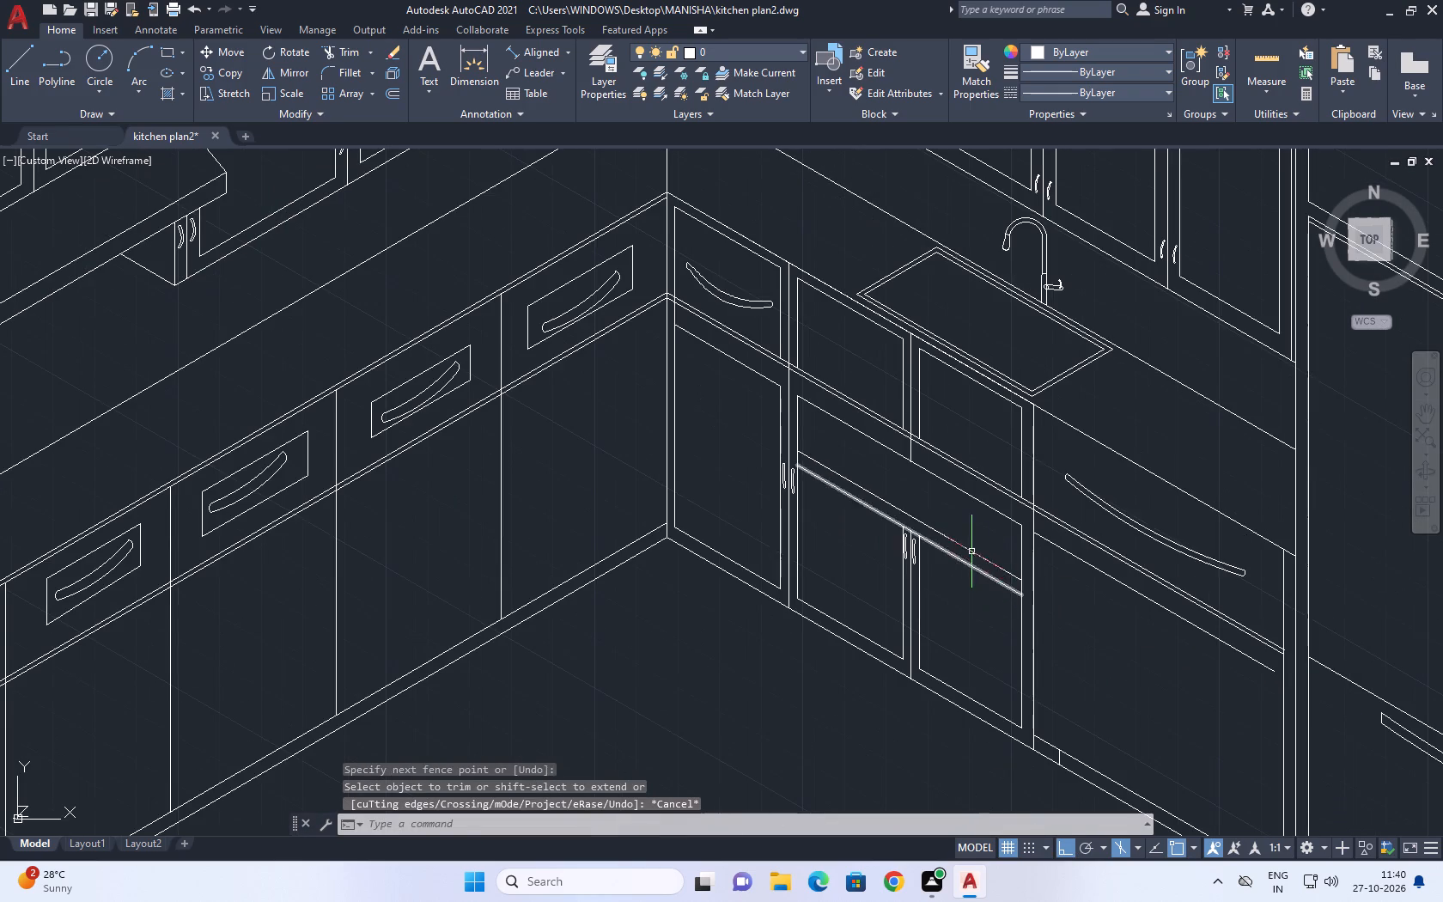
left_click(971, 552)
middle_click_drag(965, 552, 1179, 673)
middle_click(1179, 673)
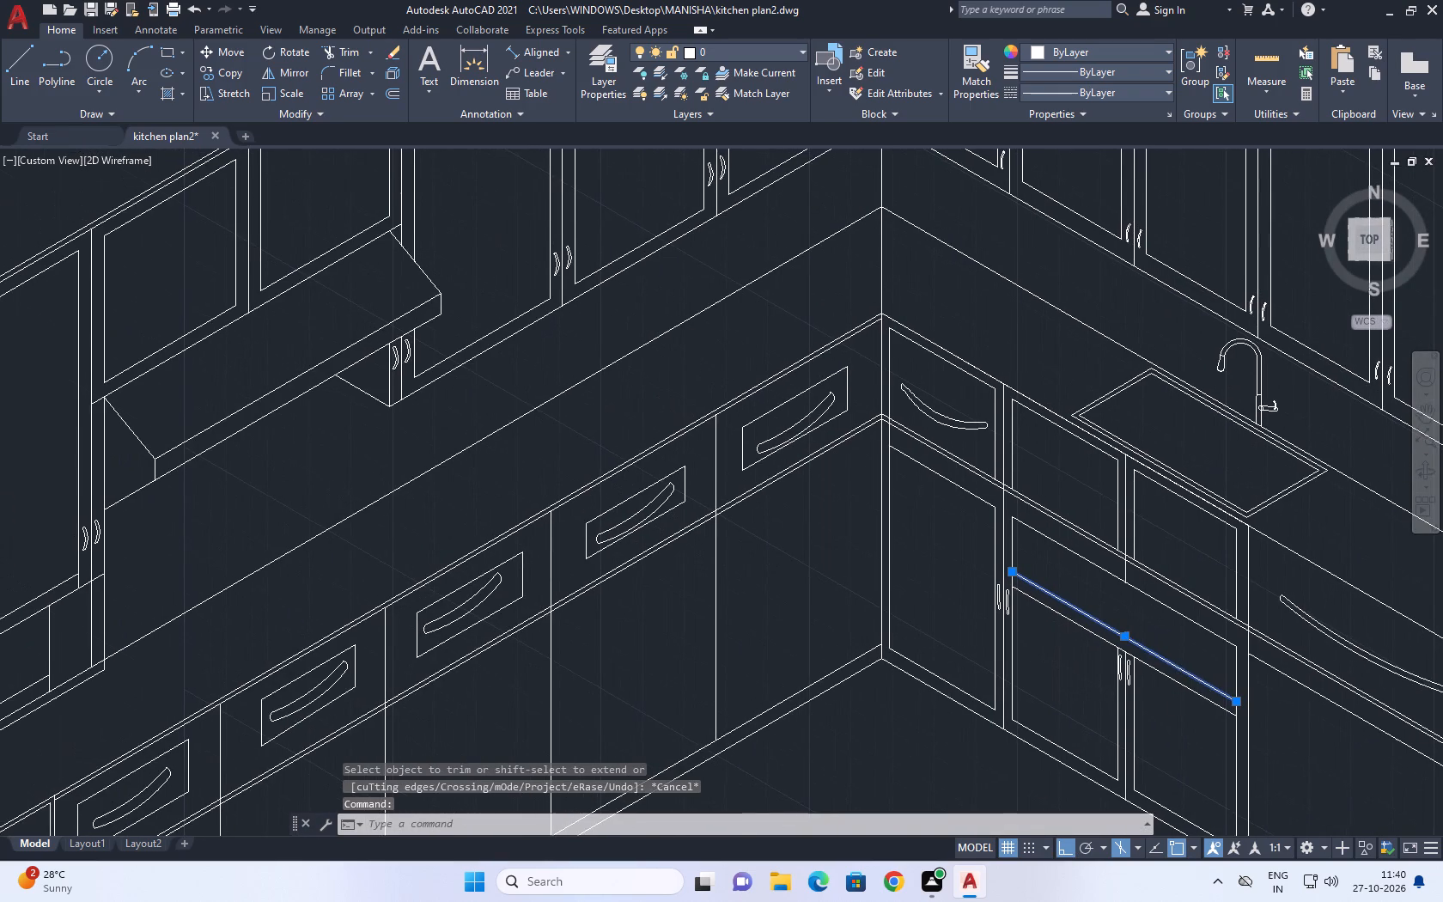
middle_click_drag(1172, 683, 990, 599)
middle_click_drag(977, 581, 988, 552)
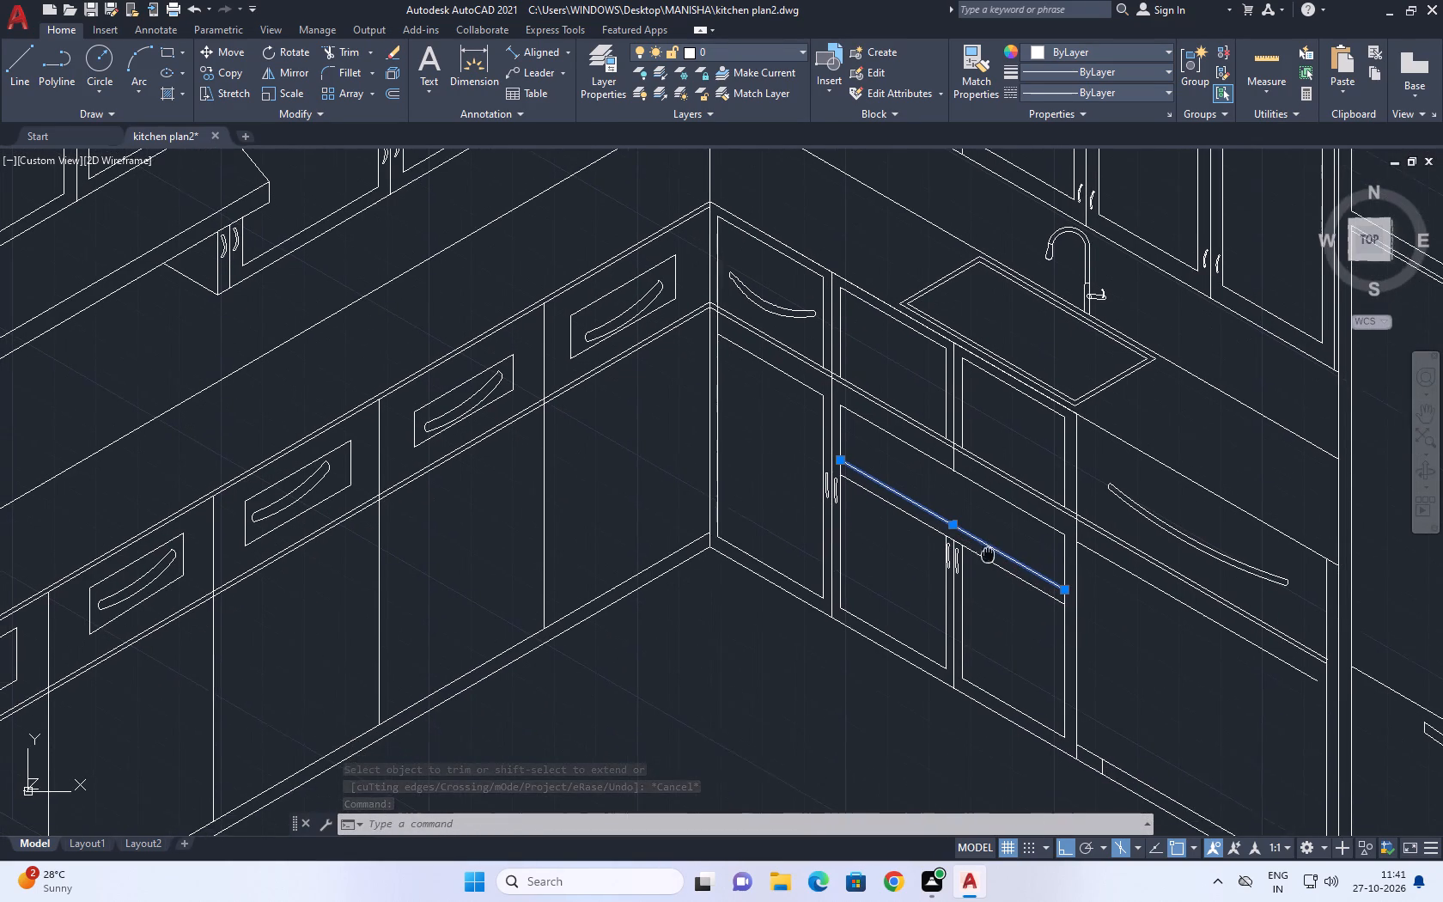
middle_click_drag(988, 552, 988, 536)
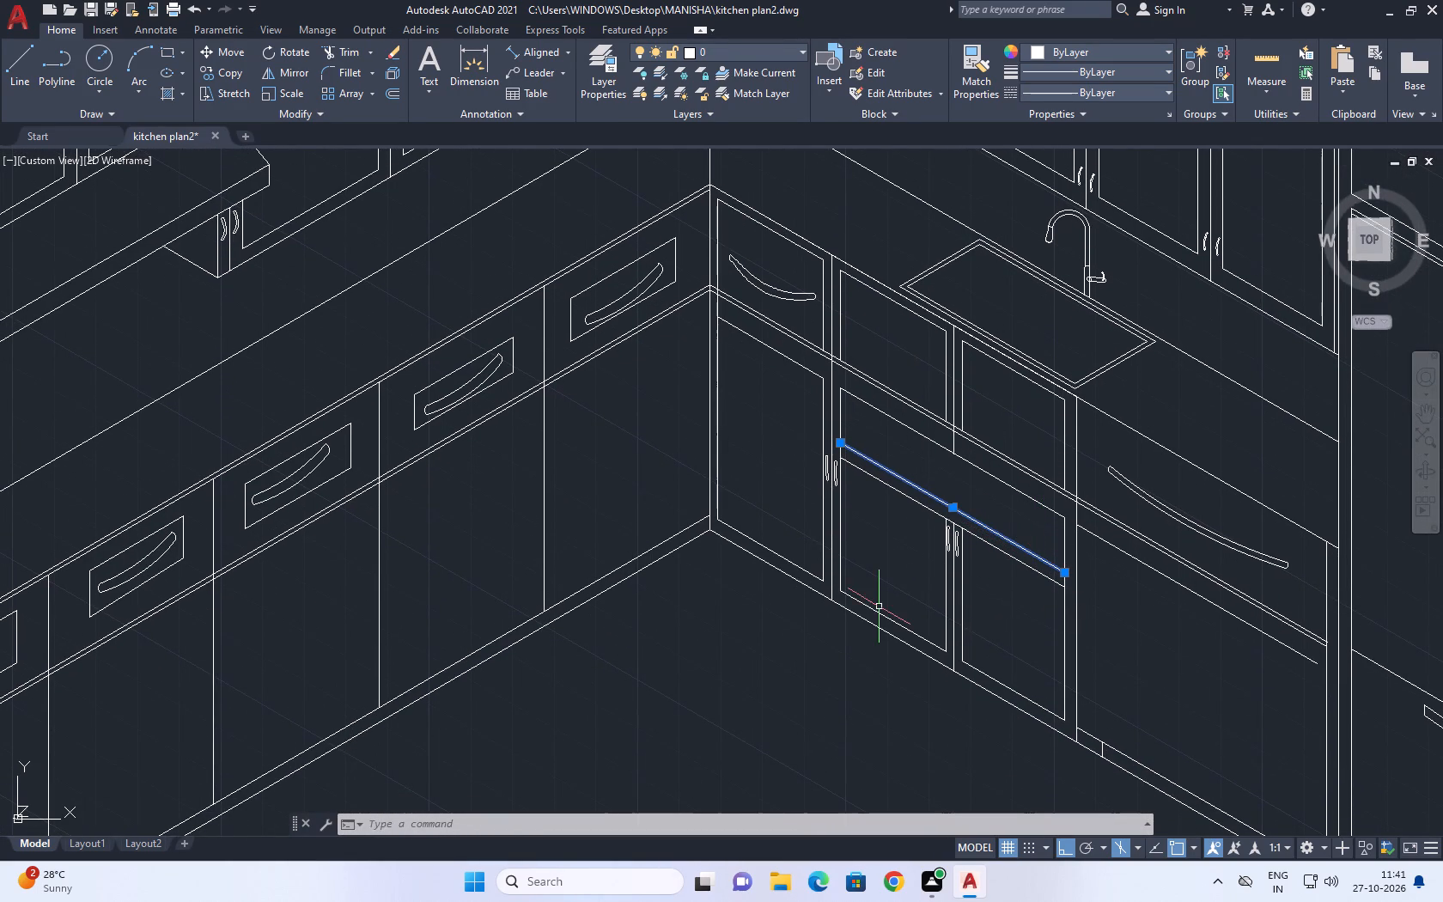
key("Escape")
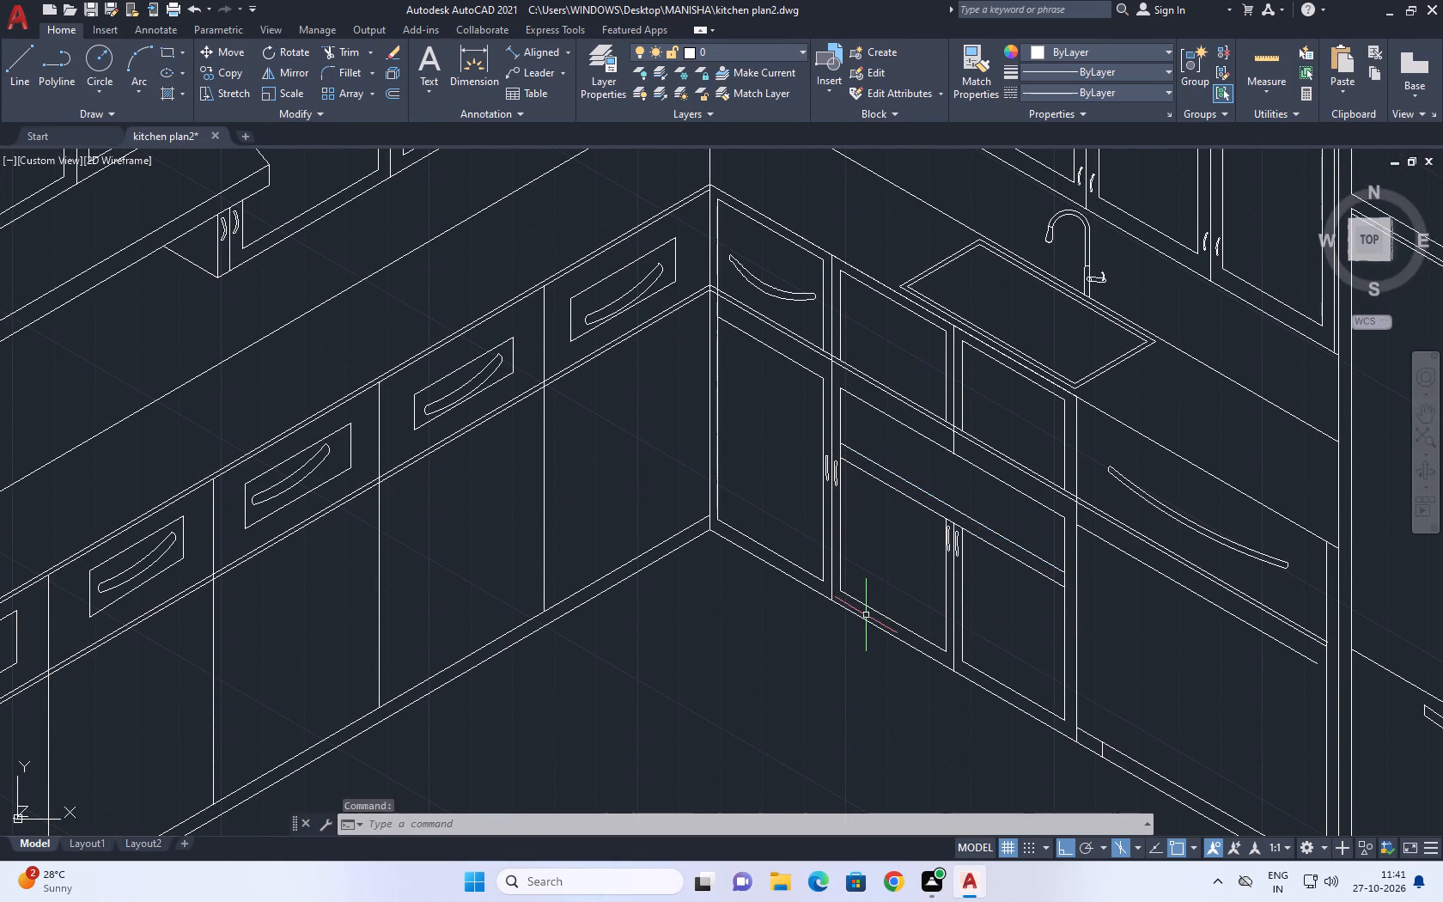
Extend the divider between the second and third lower doors up to the upper of the two cross lines.
middle_click_drag(901, 651, 872, 552)
key("e")
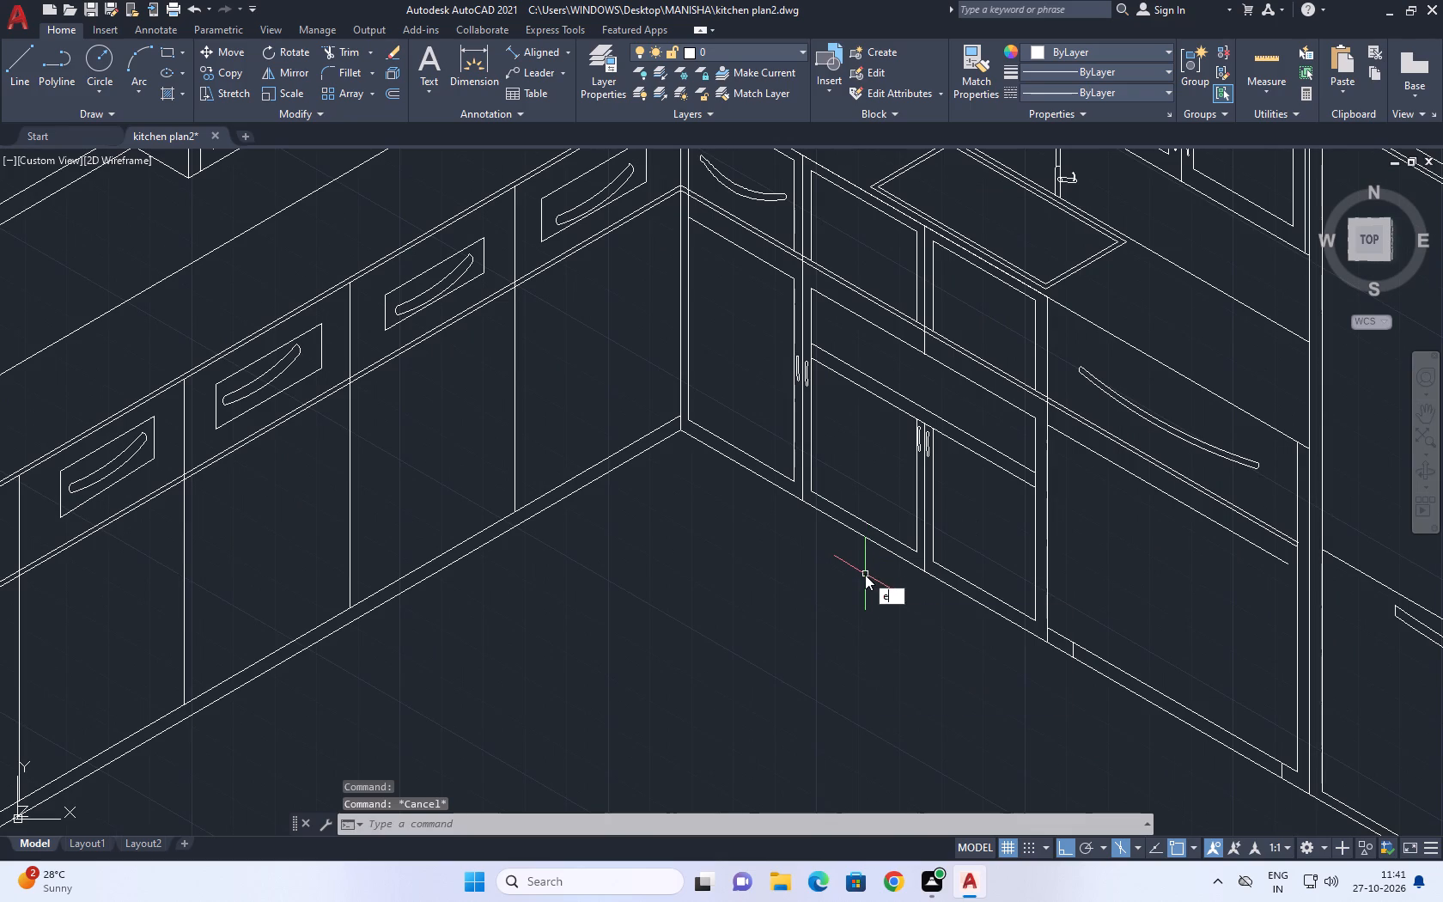
key("x")
key("space")
scroll(929, 450, "up", 2)
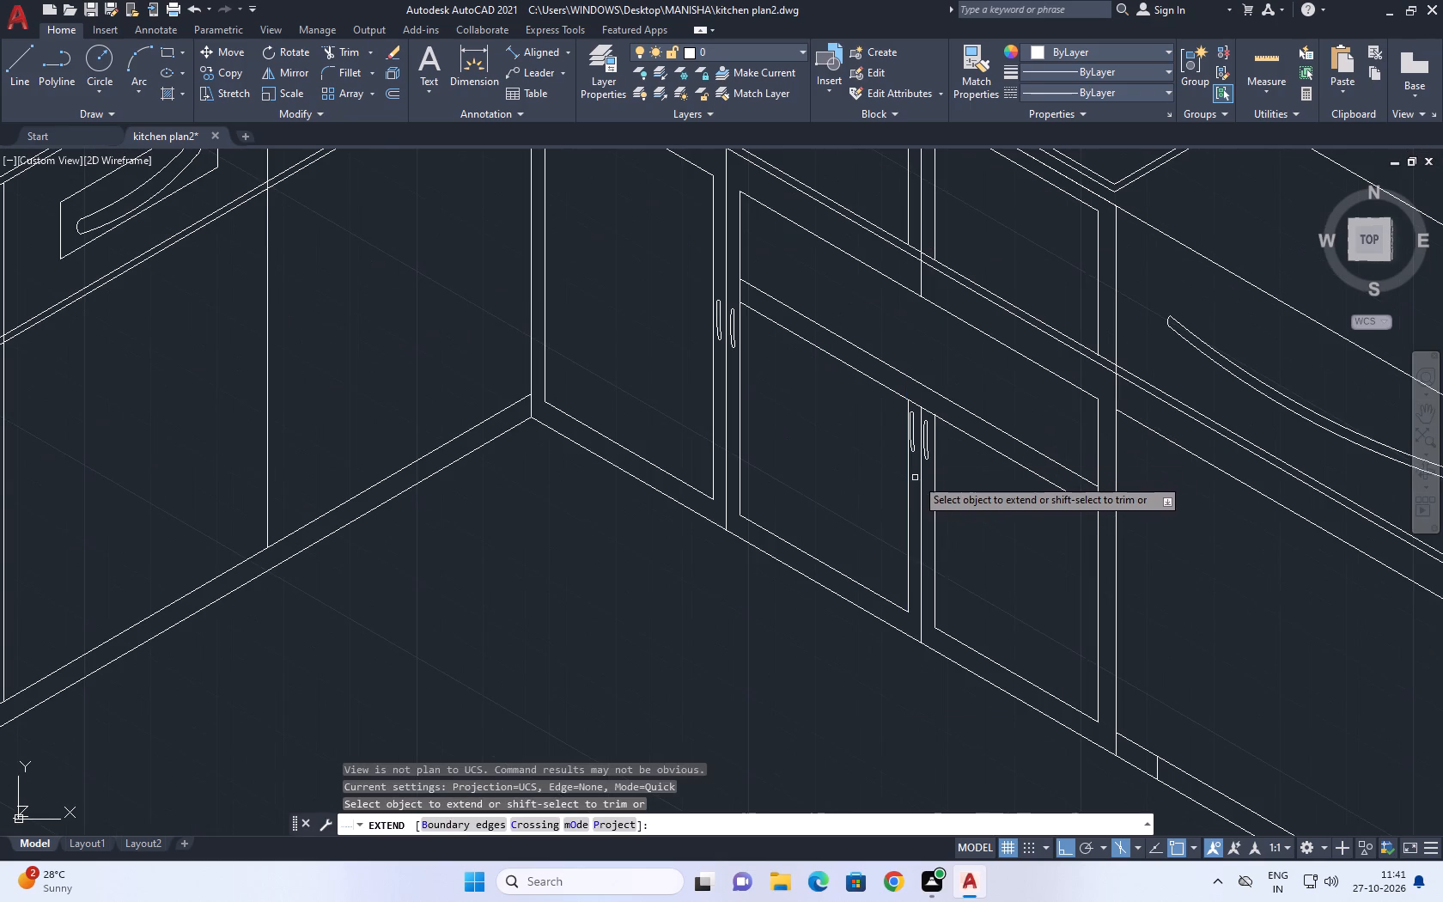
left_click(919, 477)
key("Escape")
Trim the lower cross line's two short pieces on either side of the divider between the second and third doors.
type("tr")
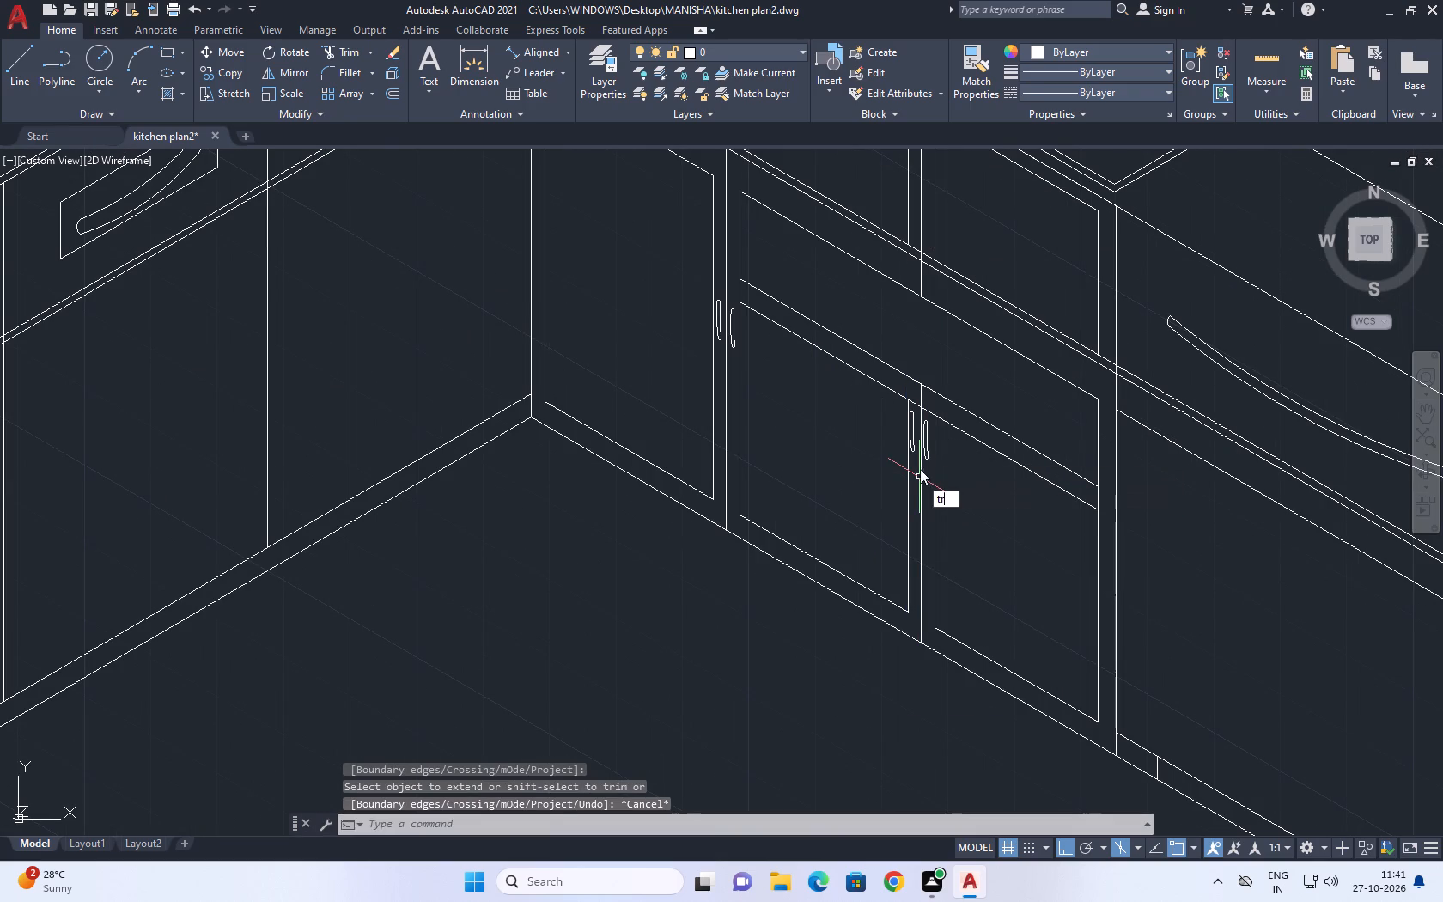
key("space")
scroll(934, 417, "up", 1)
left_click(929, 407)
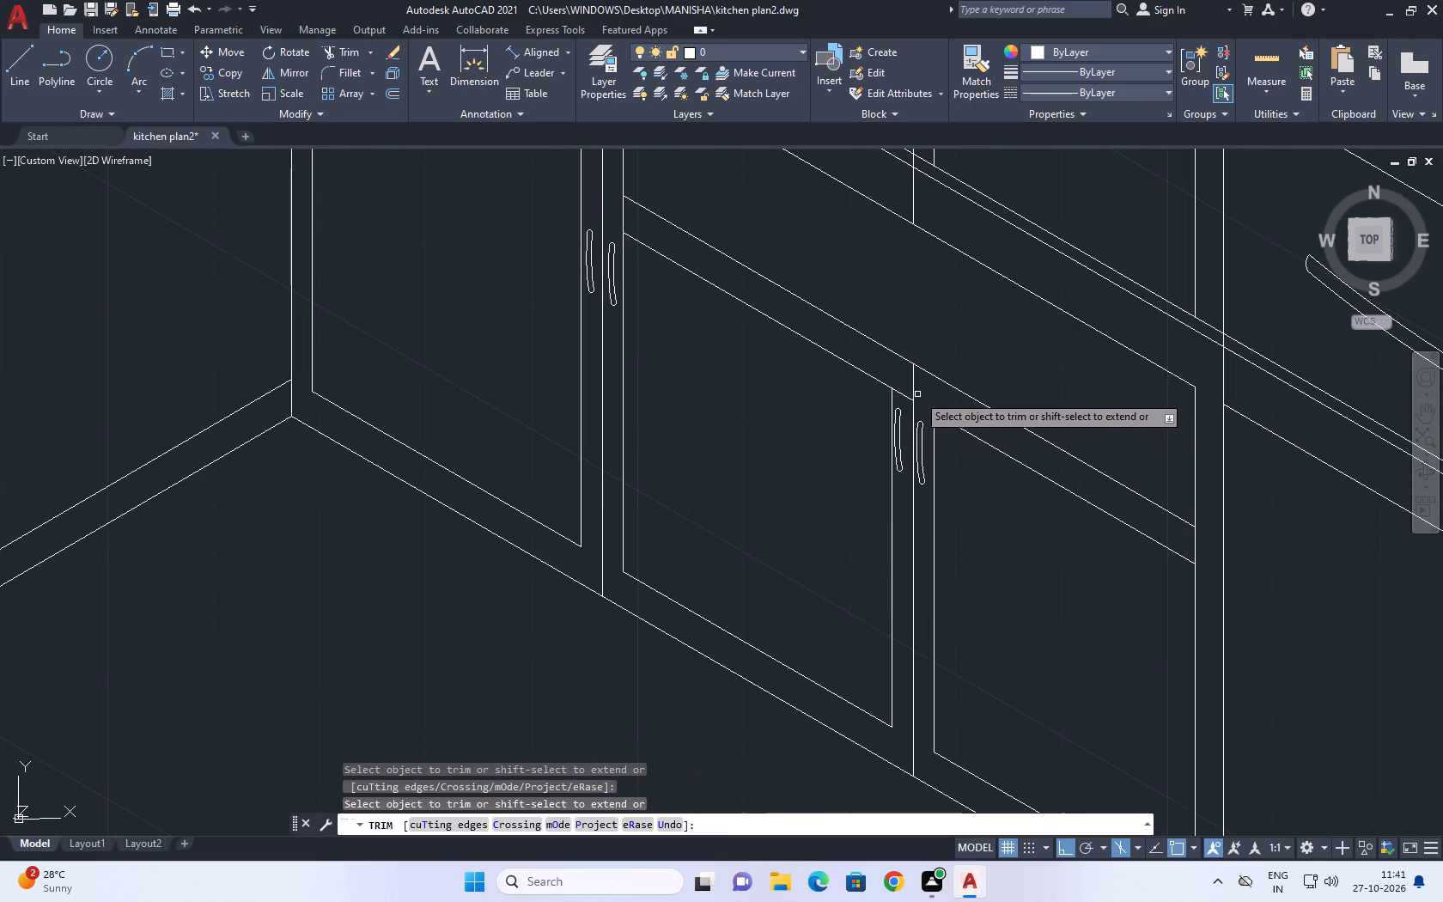
left_click(903, 396)
scroll(894, 430, "down", 2)
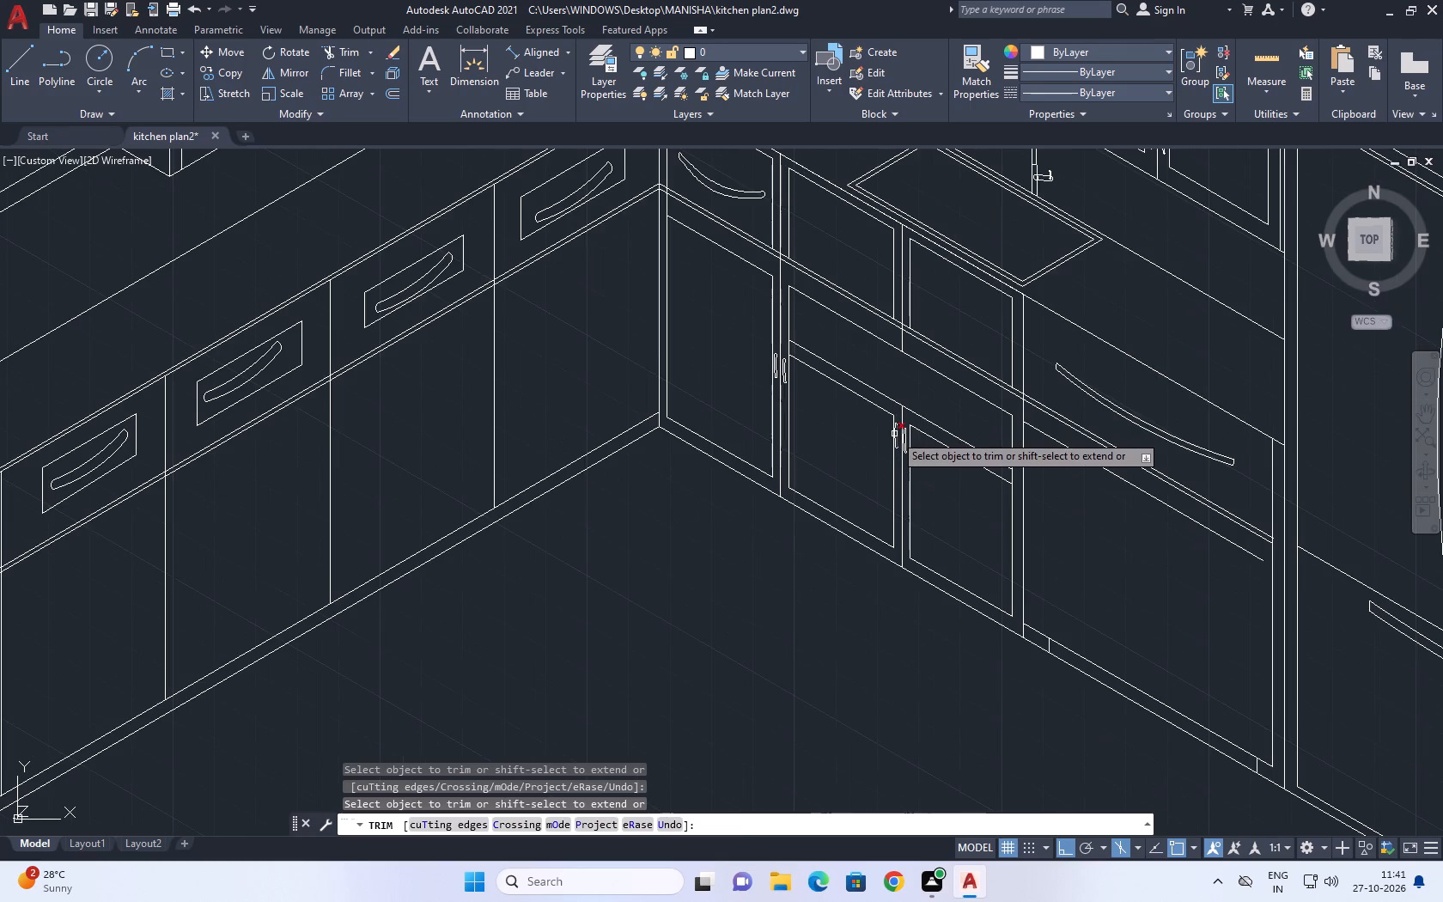
key("Escape")
Draw four connected lines as an inset inner frame inside the wide panel above the second and third lower doors.
scroll(871, 440, "down", 1)
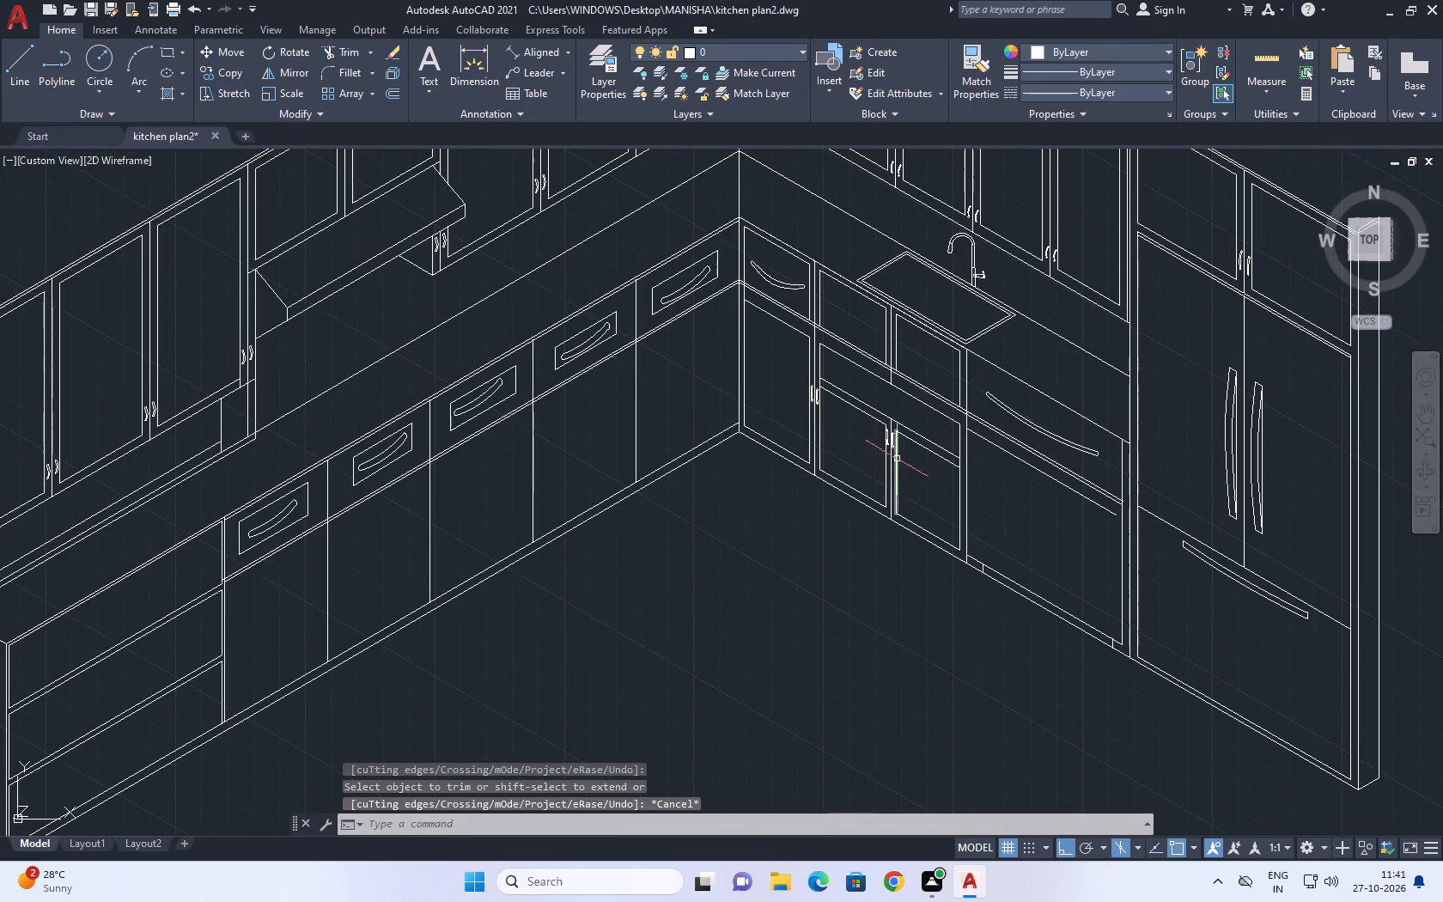
scroll(903, 426, "up", 1)
middle_click_drag(884, 389, 900, 429)
key("l")
key("space")
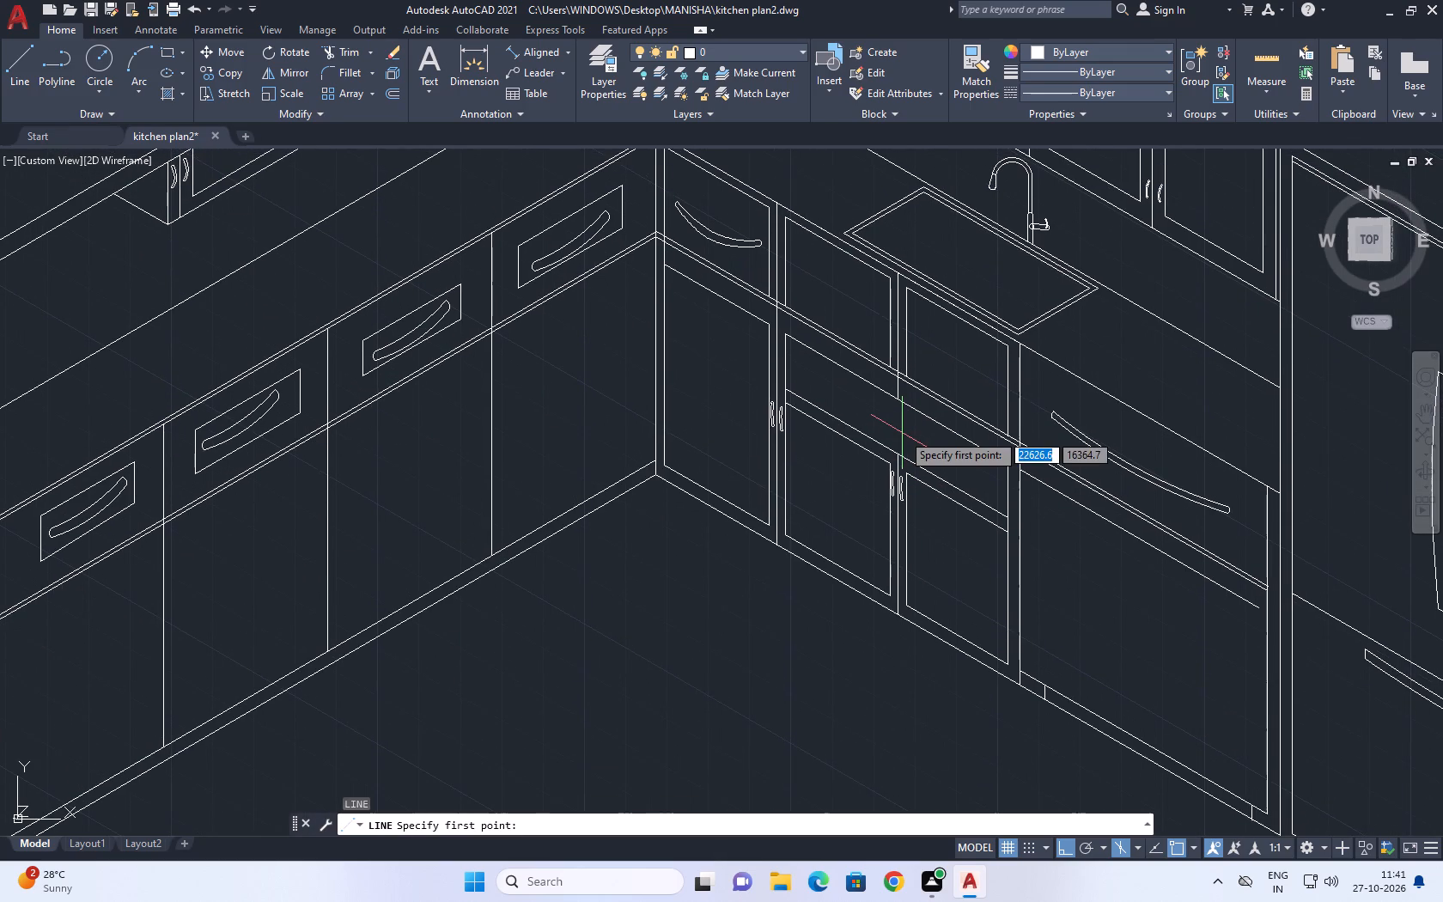
scroll(787, 371, "up", 4)
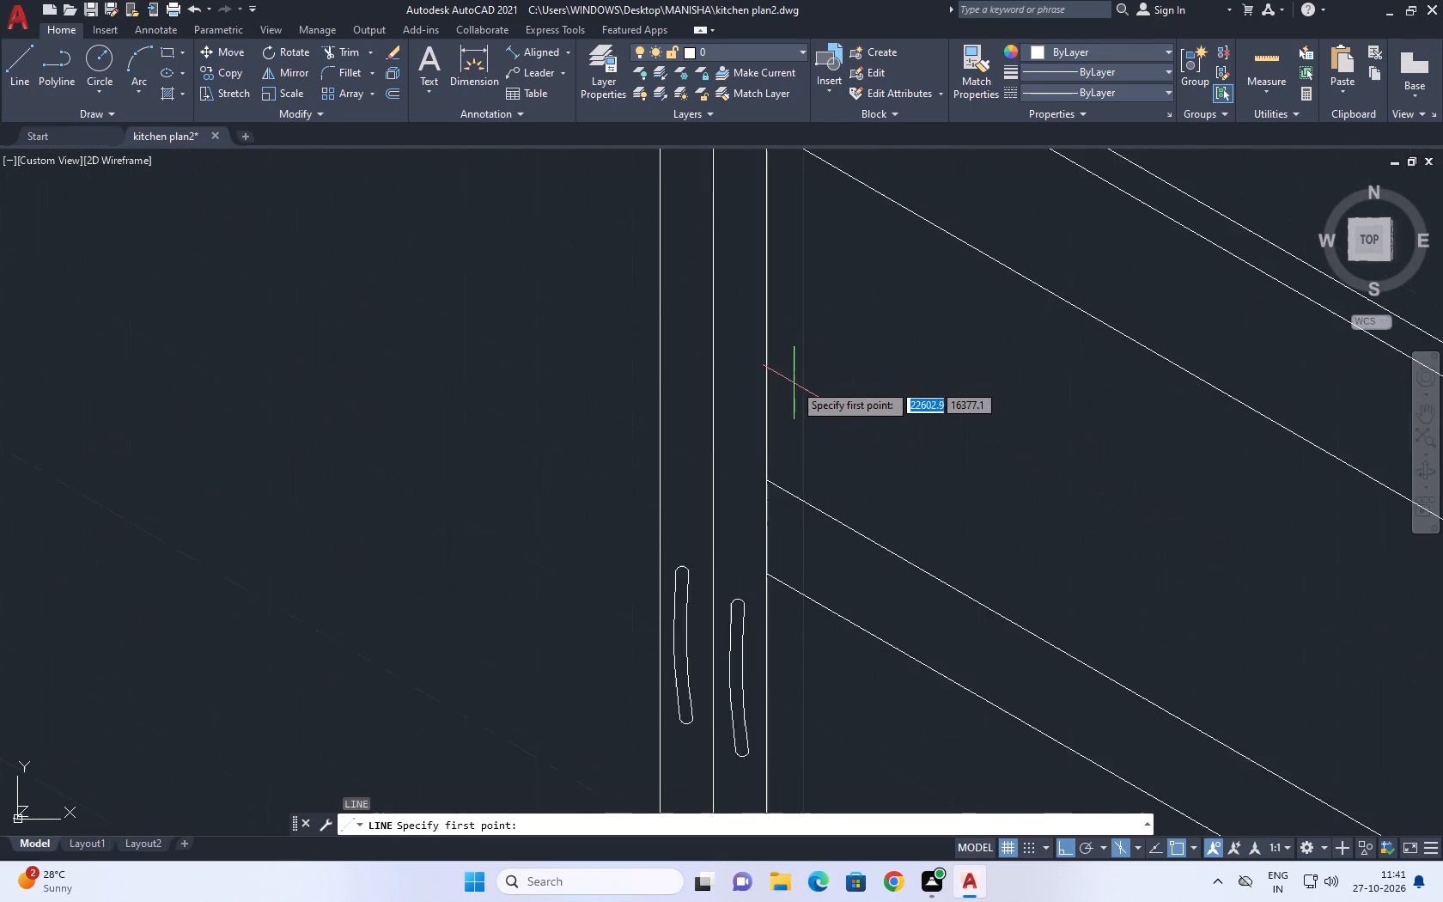
scroll(794, 383, "up", 1)
left_click_drag(805, 516, 805, 490)
middle_click_drag(826, 270, 848, 403)
scroll(848, 403, "down", 3)
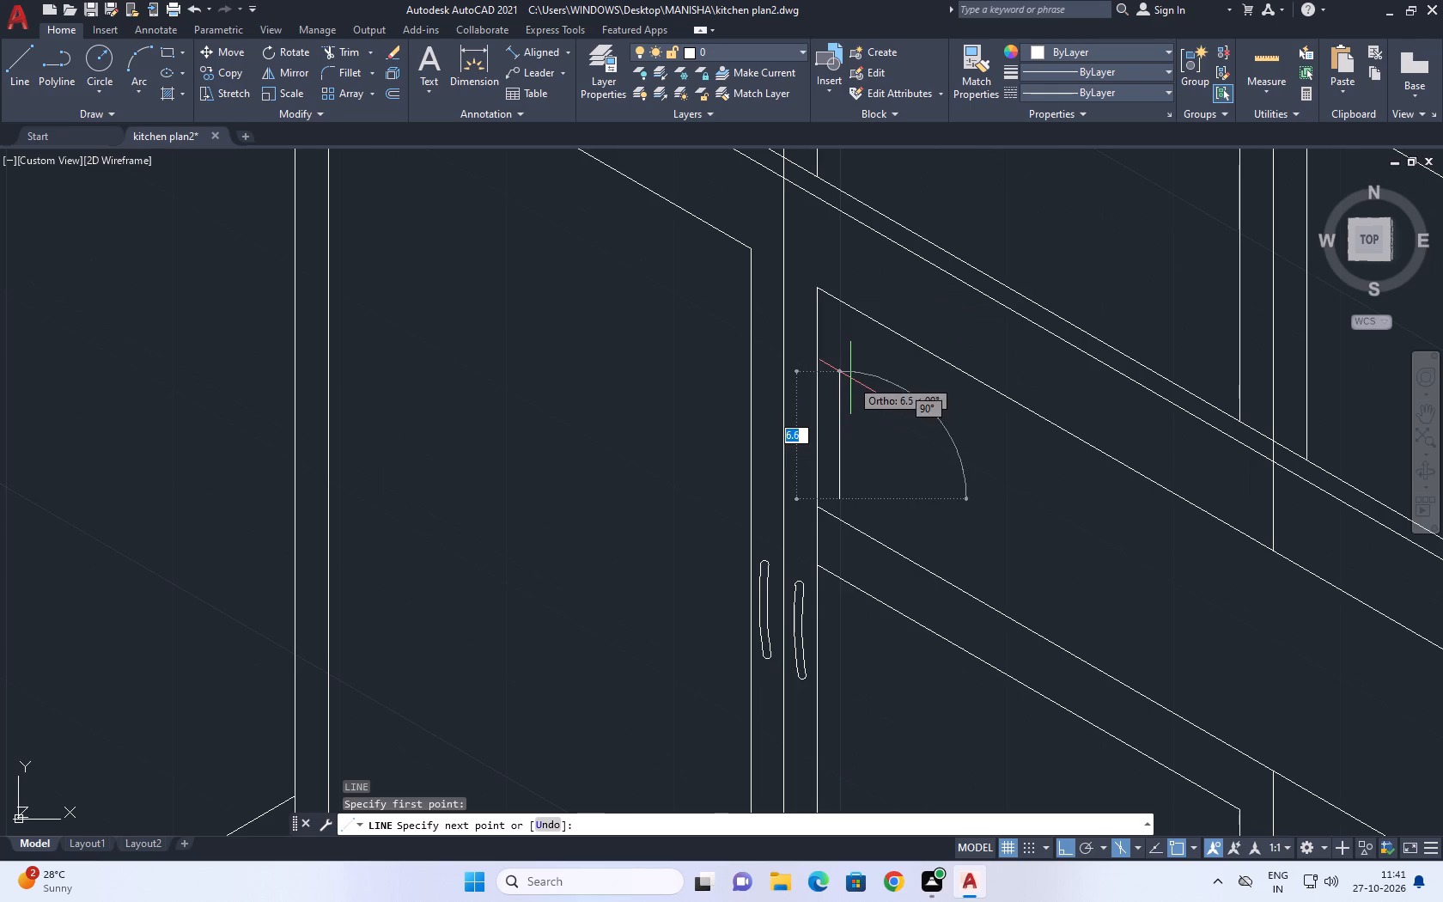
scroll(850, 375, "up", 2)
left_click(824, 297)
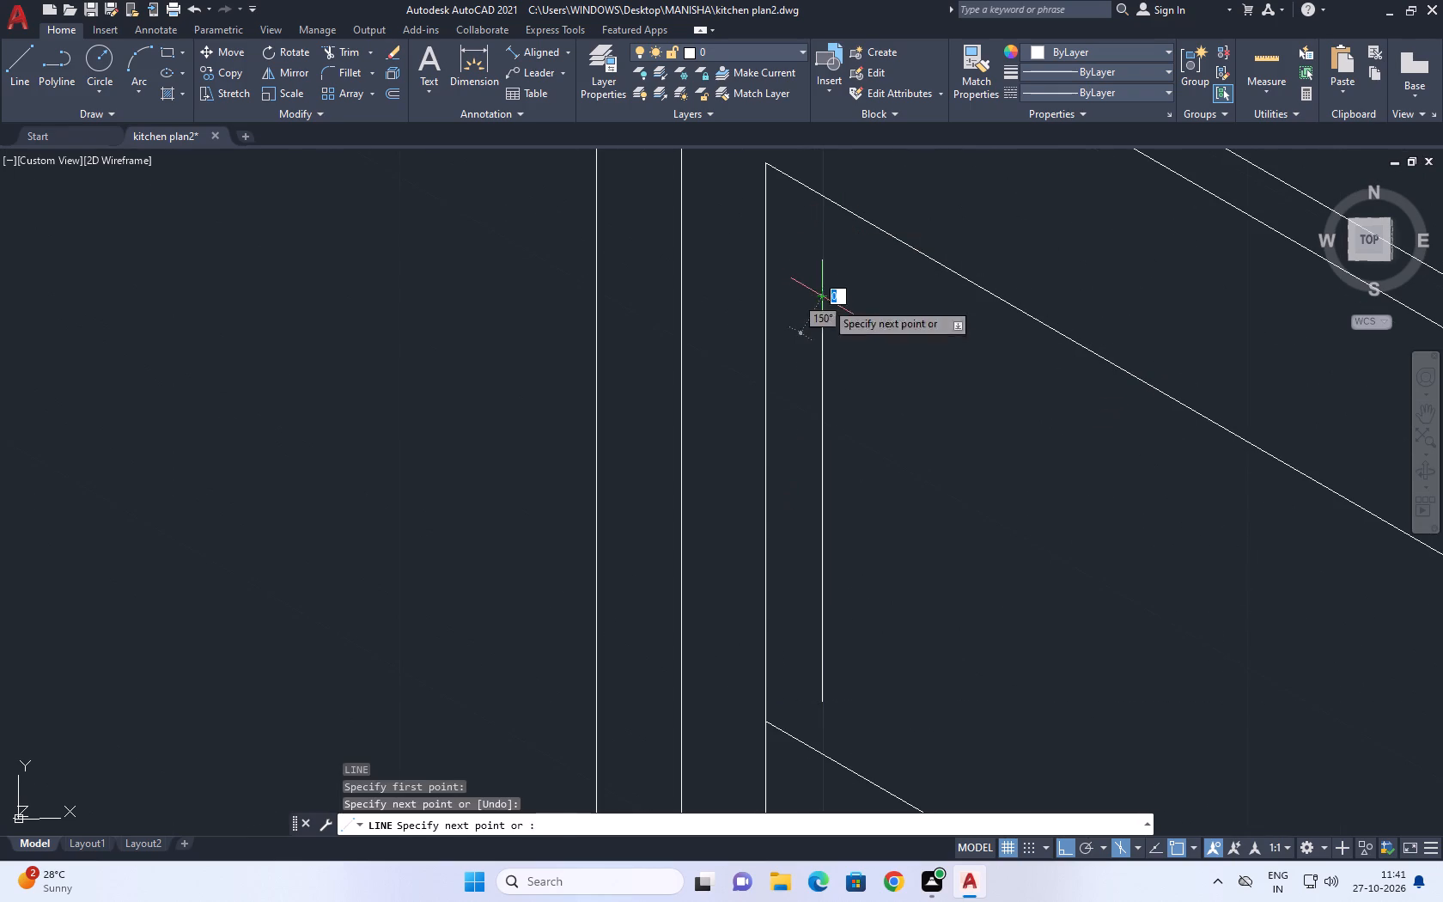
scroll(935, 392, "down", 3)
middle_click_drag(1089, 548, 721, 355)
scroll(1056, 495, "up", 2)
left_click(1090, 462)
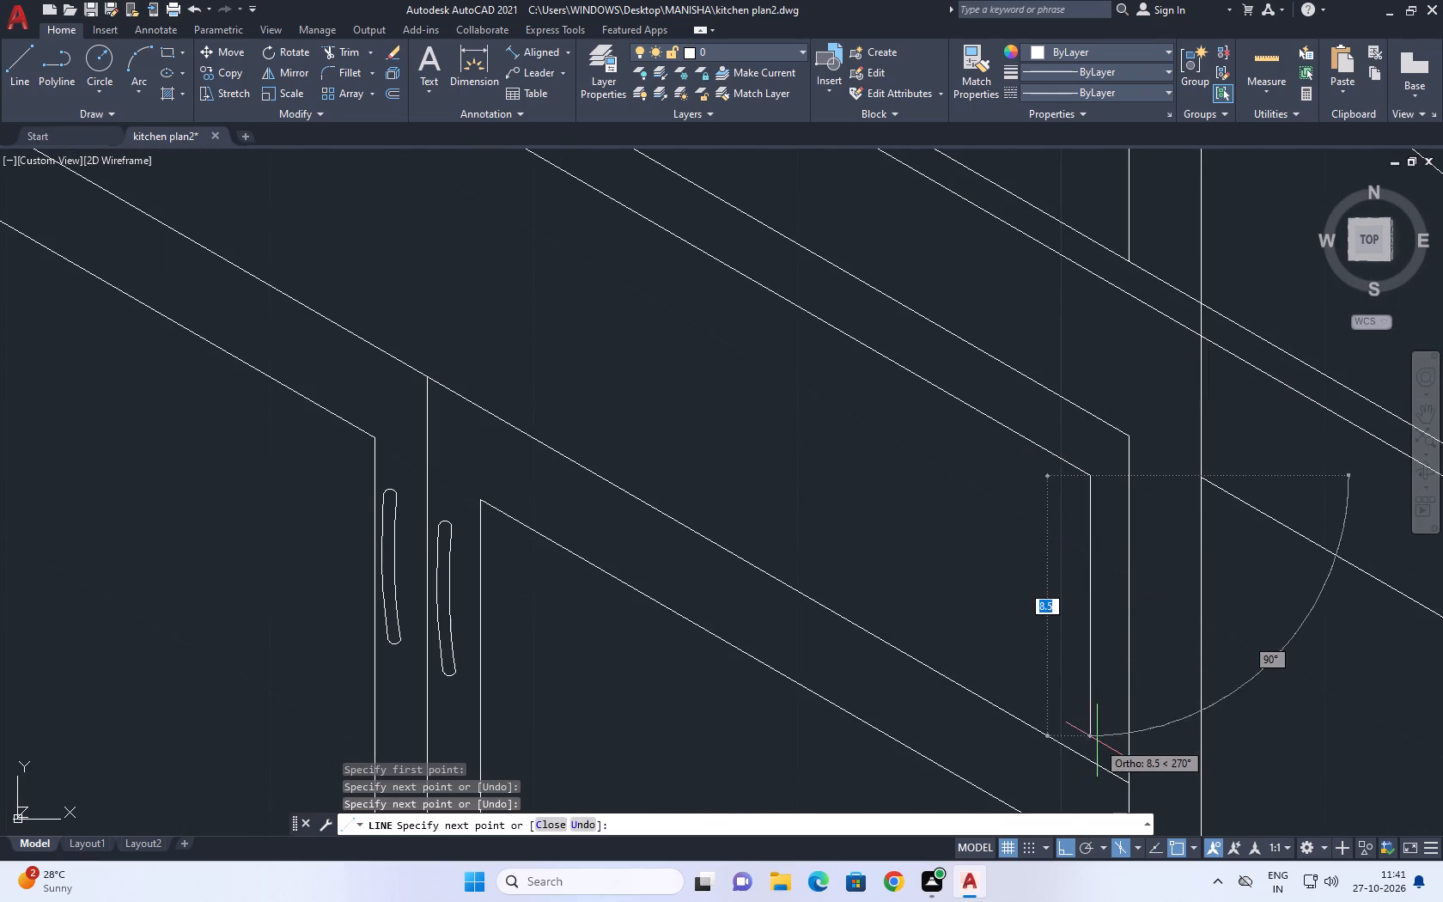
left_click(1094, 716)
middle_click_drag(679, 511, 1103, 657)
scroll(1087, 628, "down", 3)
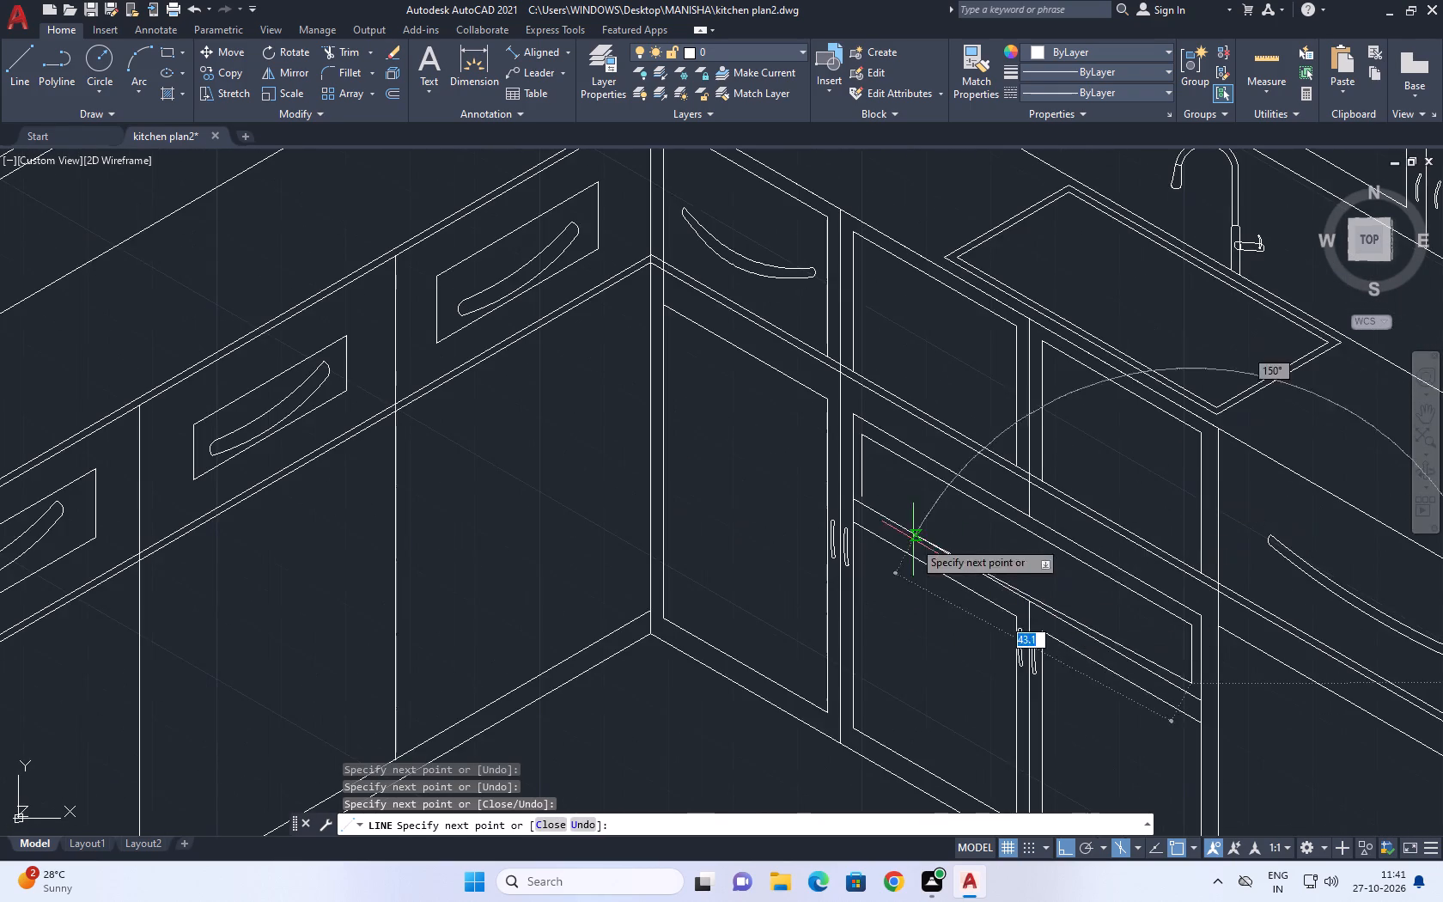
scroll(874, 503, "up", 5)
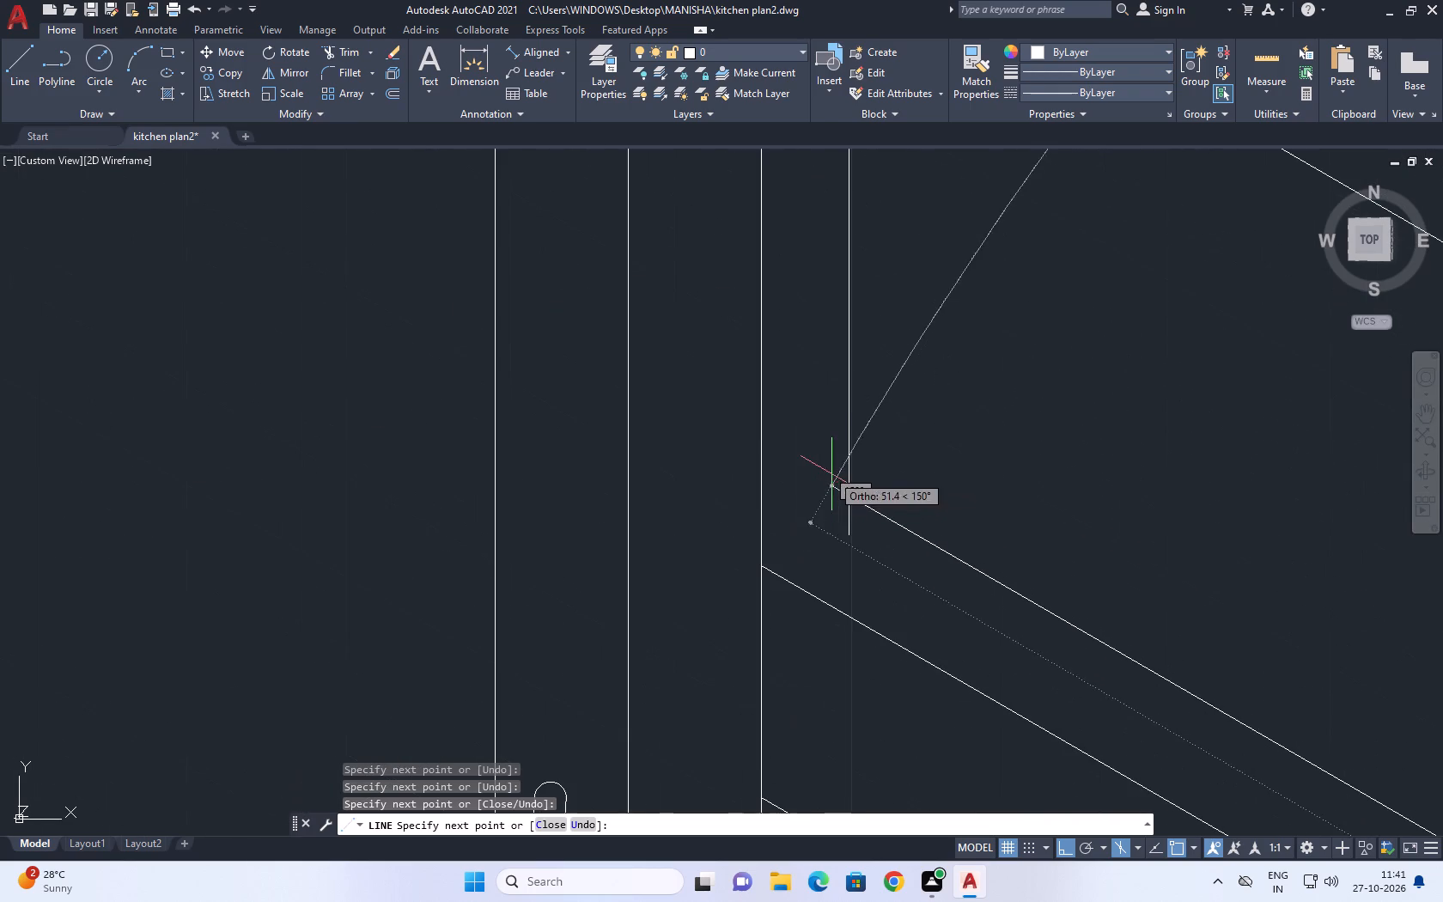
left_click(588, 341)
key("Escape")
Trim the overlapping lines at the inner frame's lower corner nearest the corner door and delete the leftover piece beyond it.
type("tr")
key("space")
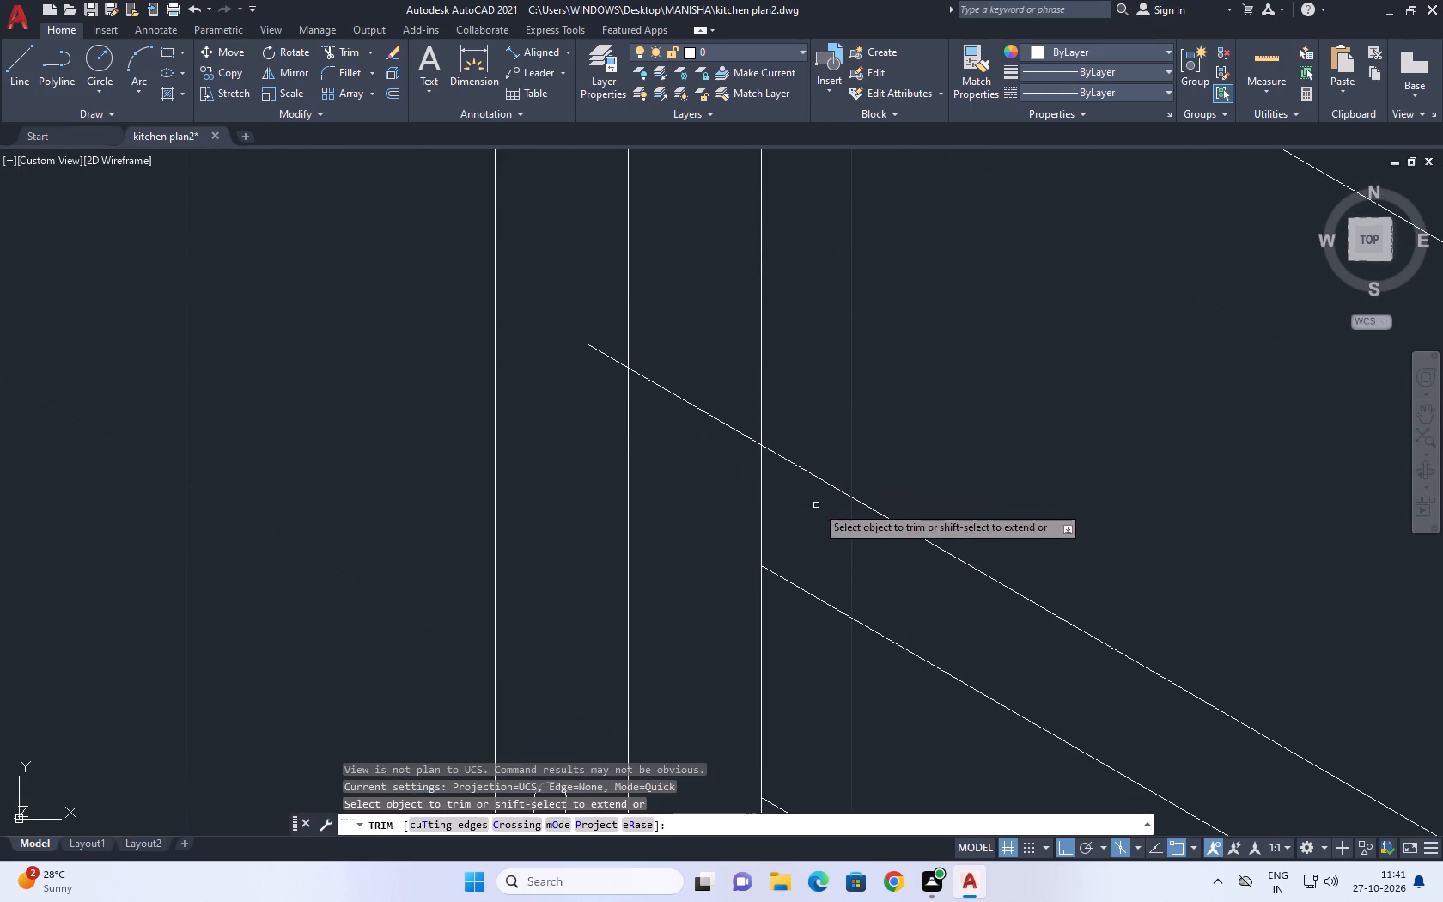
left_click(846, 534)
left_click(825, 472)
left_click(831, 499)
left_click(857, 530)
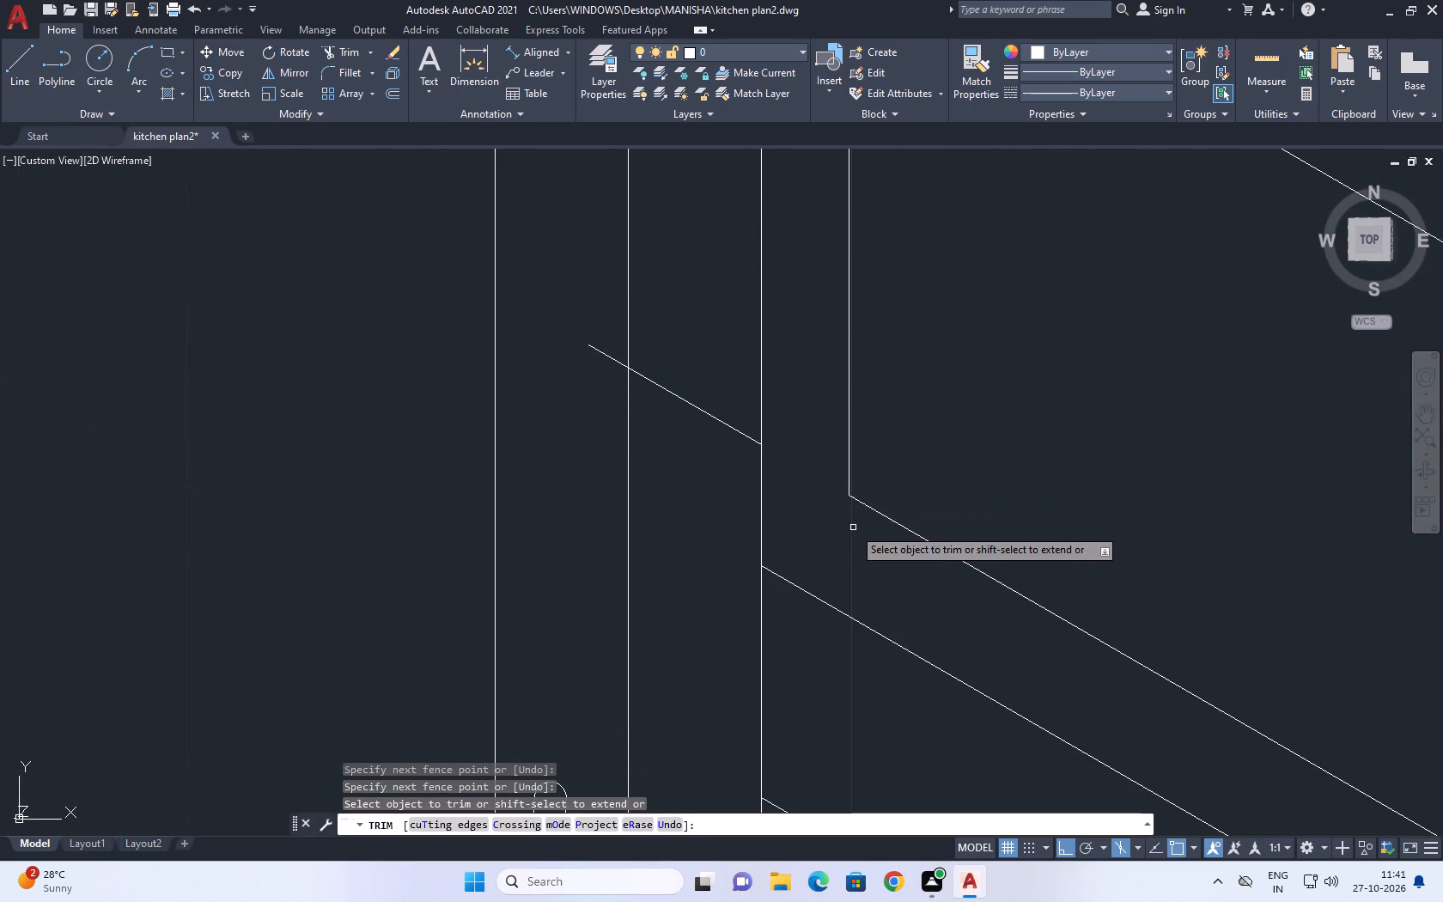
key("Escape")
left_click(697, 396)
left_click(690, 426)
key("Delete")
With Ortho off, draw a three-point spline across the middle of the wide panel as a handle edge.
middle_click_drag(828, 477, 704, 471)
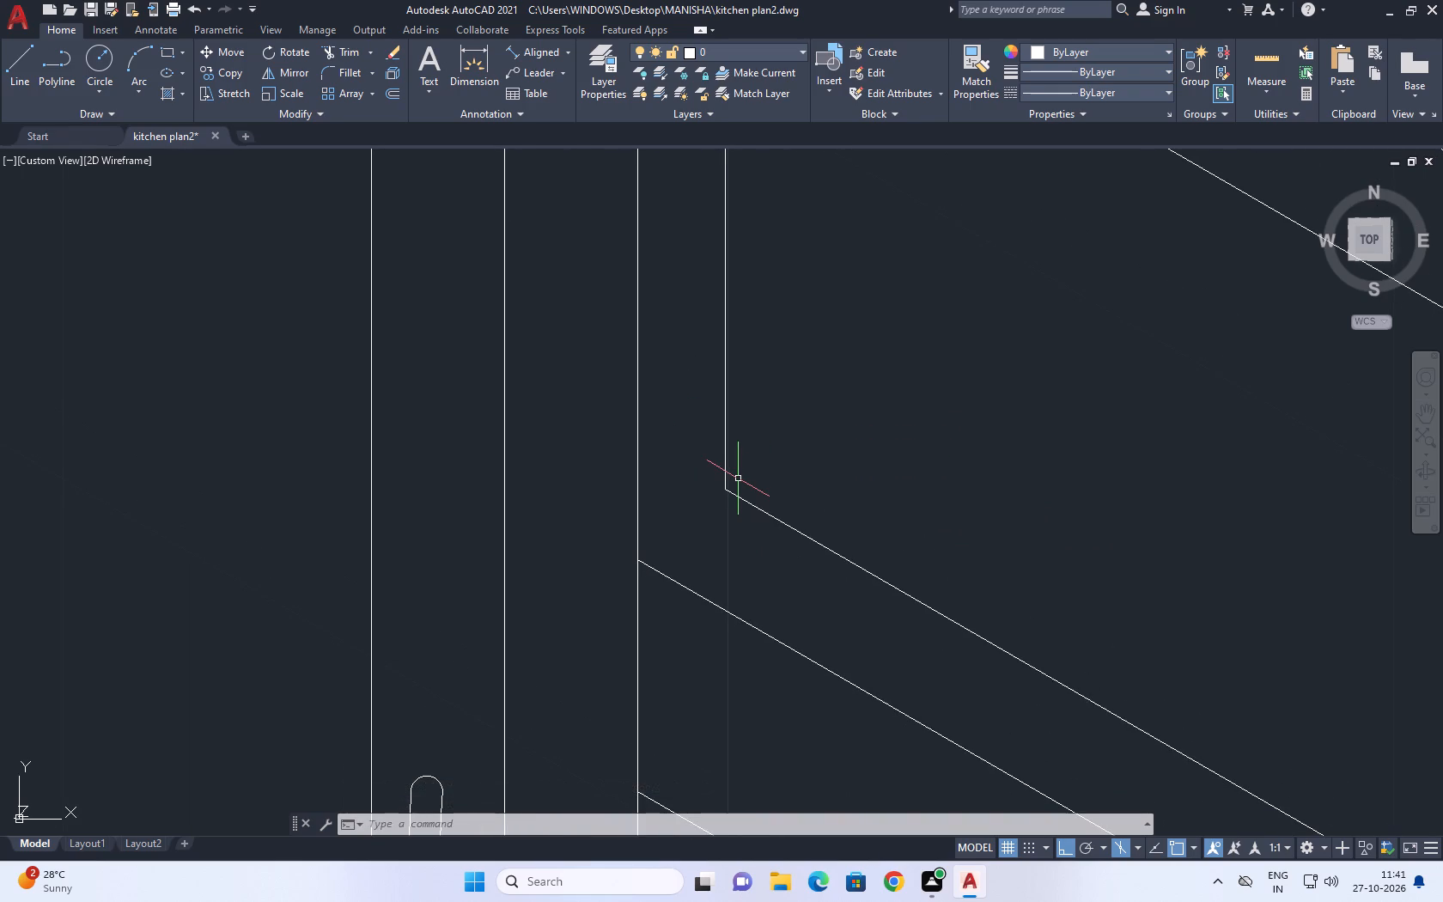
scroll(827, 467, "down", 5)
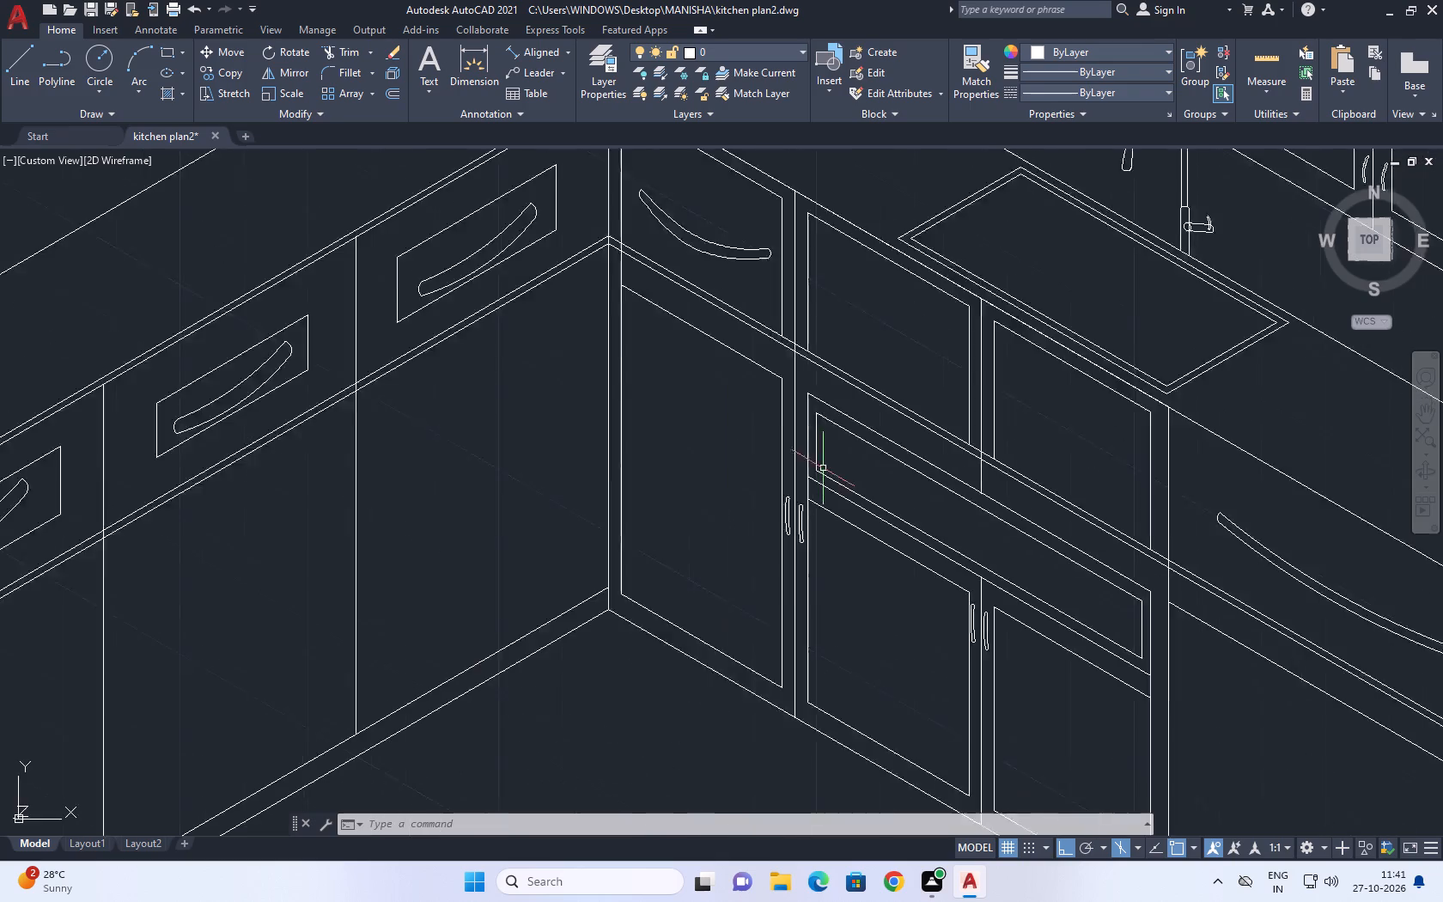
scroll(823, 468, "down", 2)
scroll(824, 486, "up", 1)
middle_click_drag(835, 483, 755, 483)
scroll(774, 488, "up", 1)
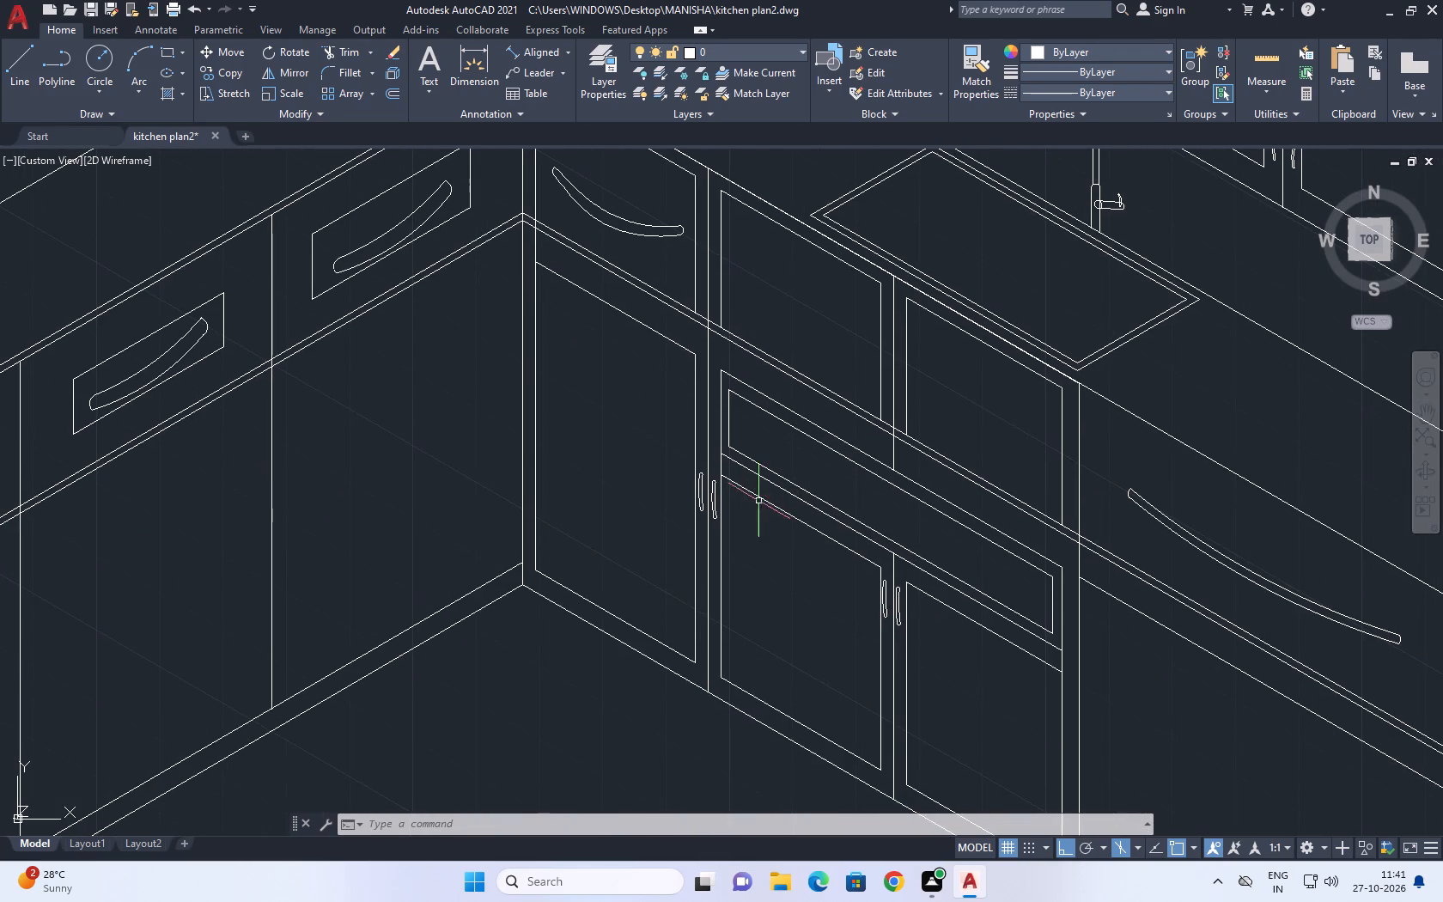
key("s")
key("p")
key("l")
key("space")
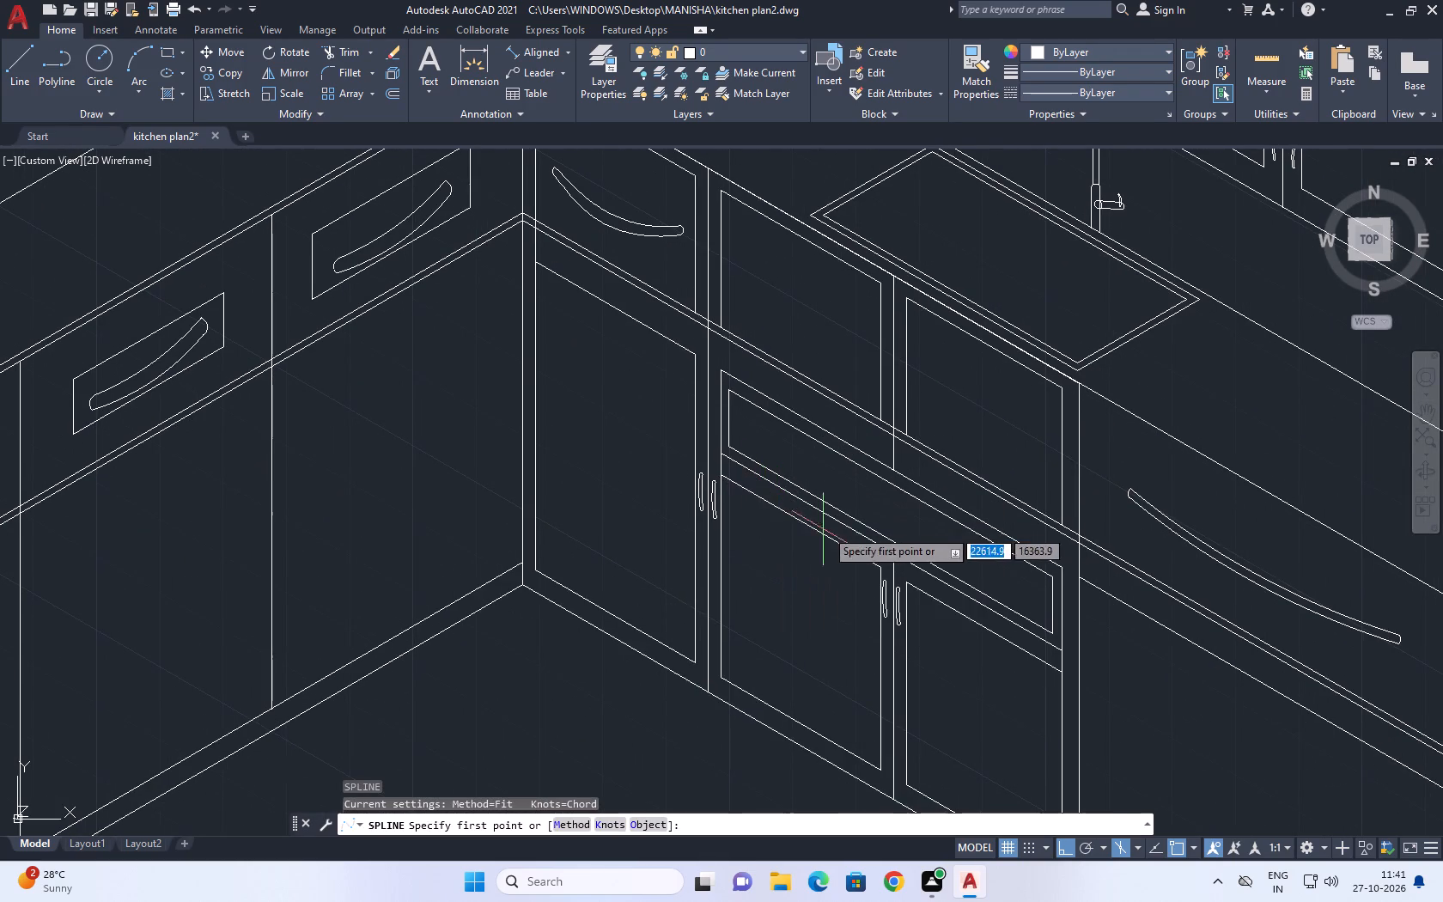
scroll(868, 526, "up", 3)
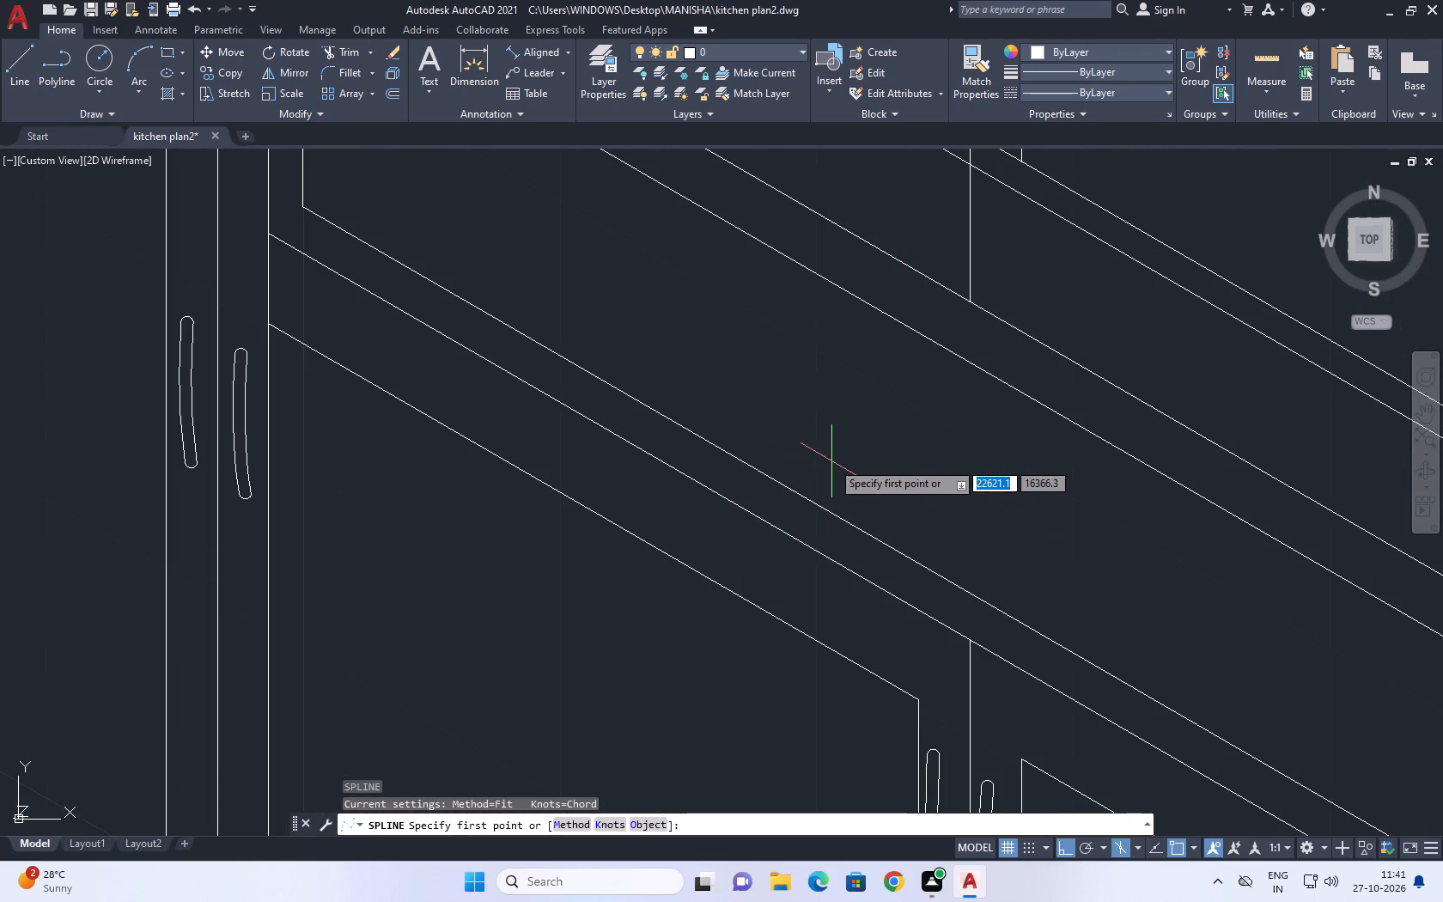
left_click(831, 461)
key("F8")
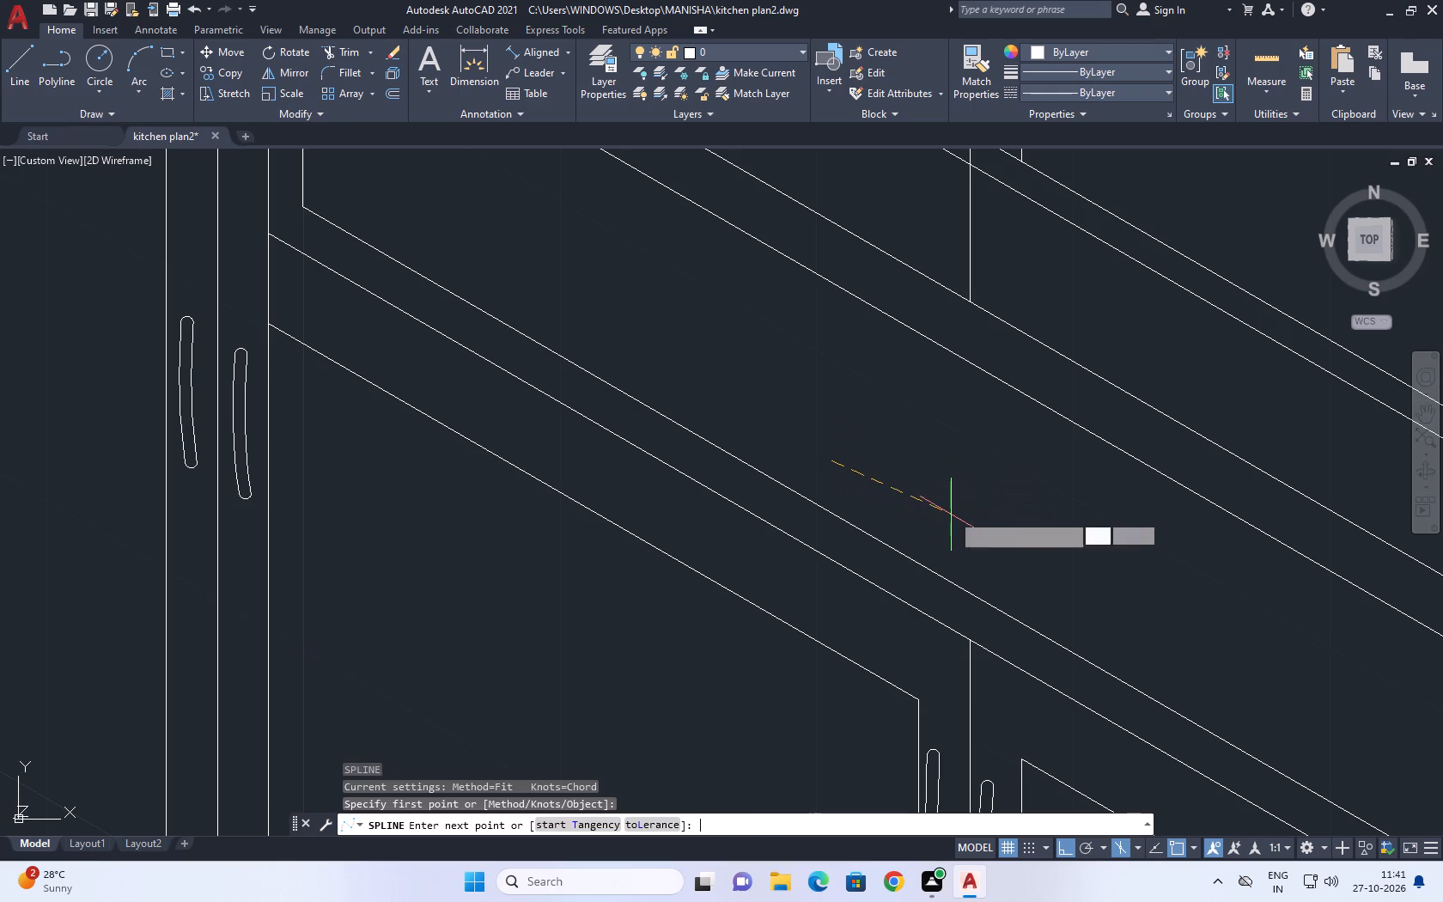
left_click(1012, 562)
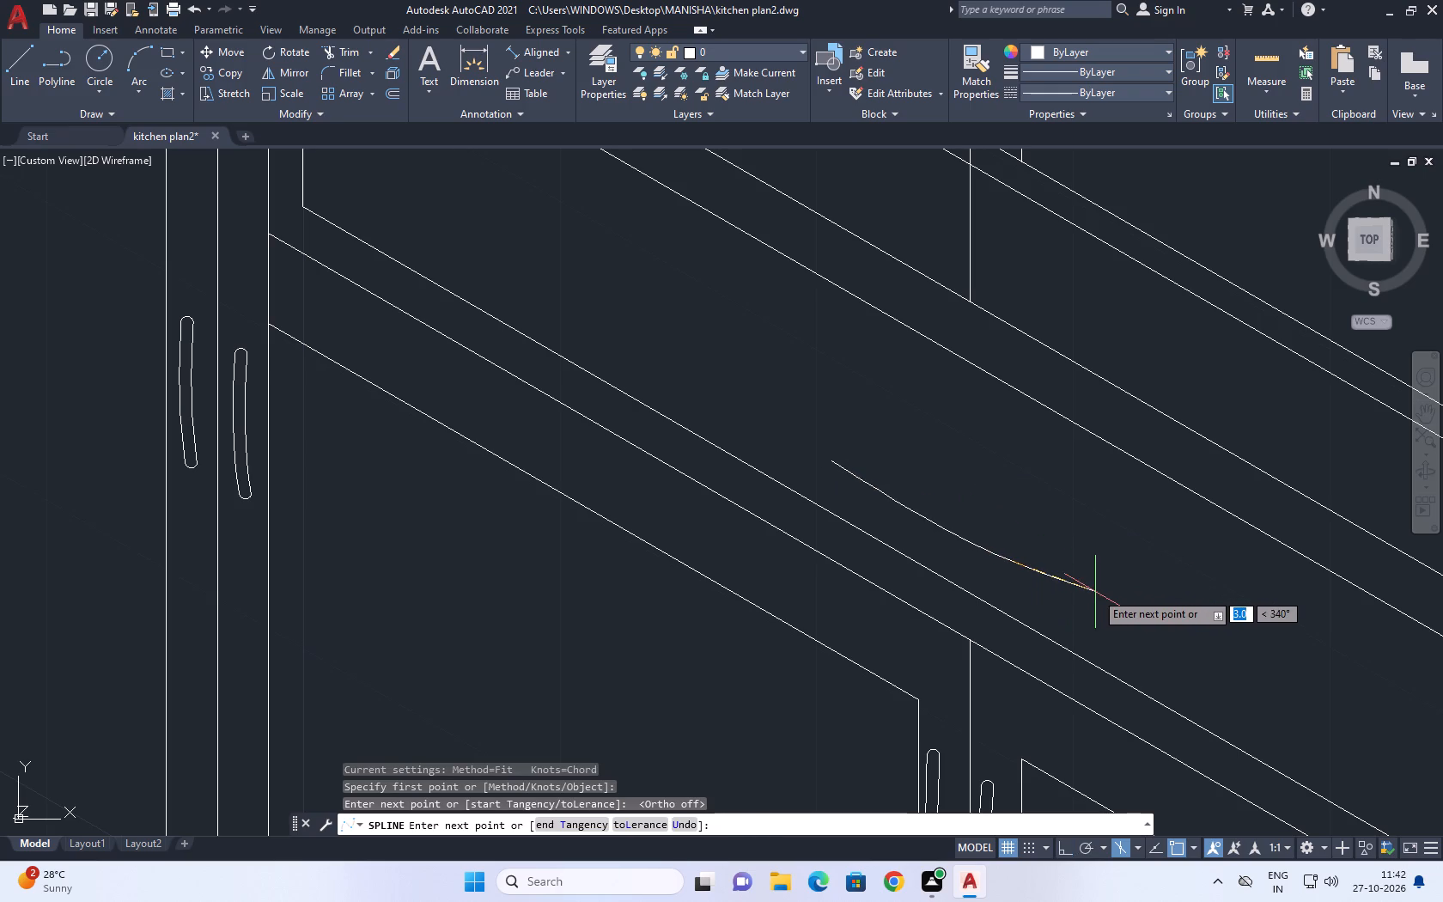
left_click(1095, 597)
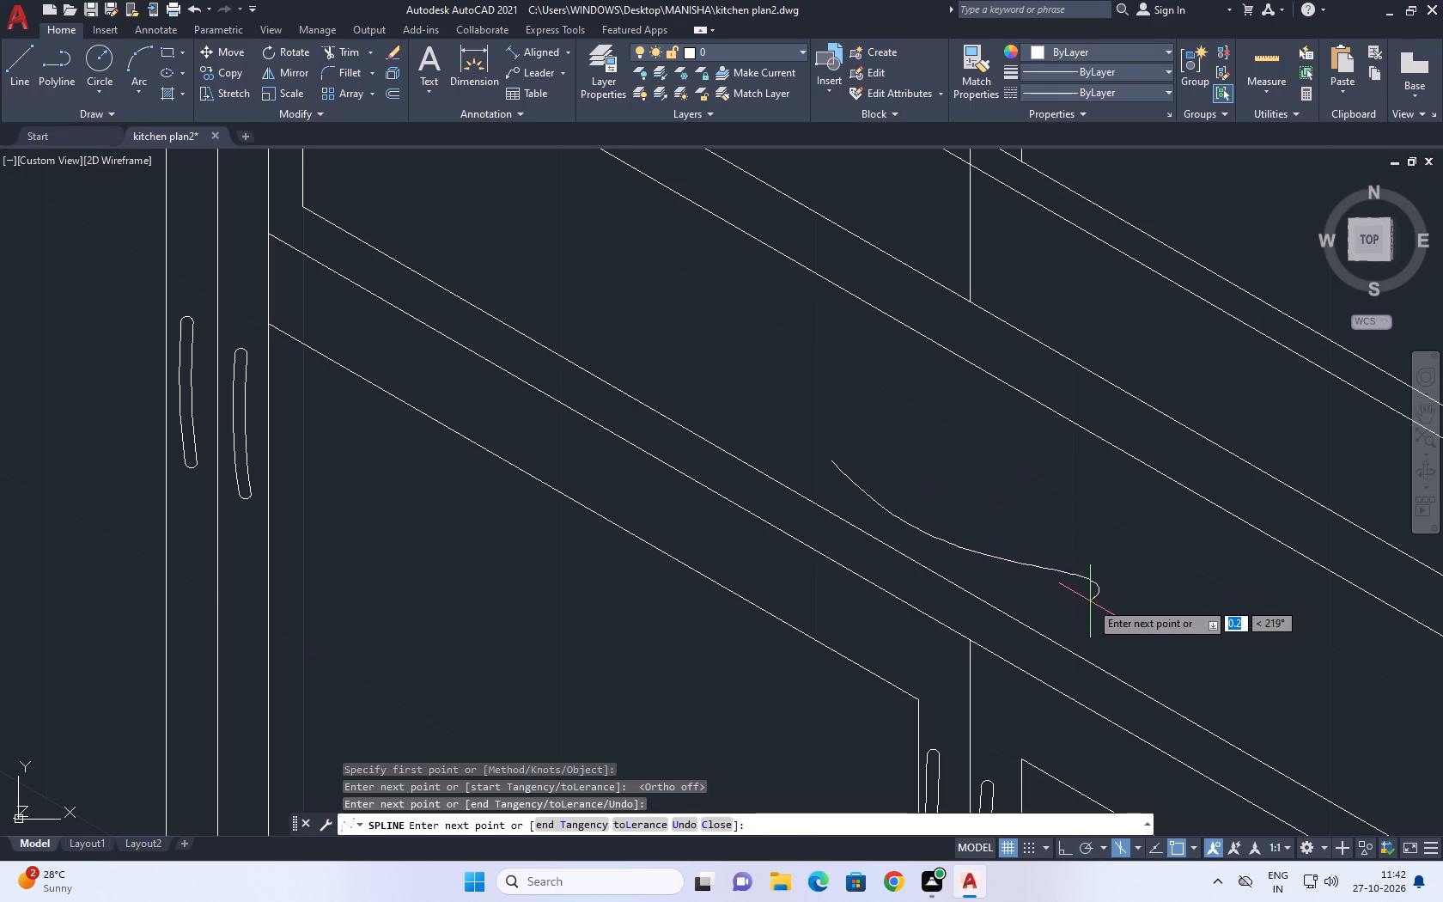
key("Return")
Stretch the spline's middle fit point downward and toward the curve's centre to deepen its sag.
left_click(1074, 579)
left_click(1040, 585)
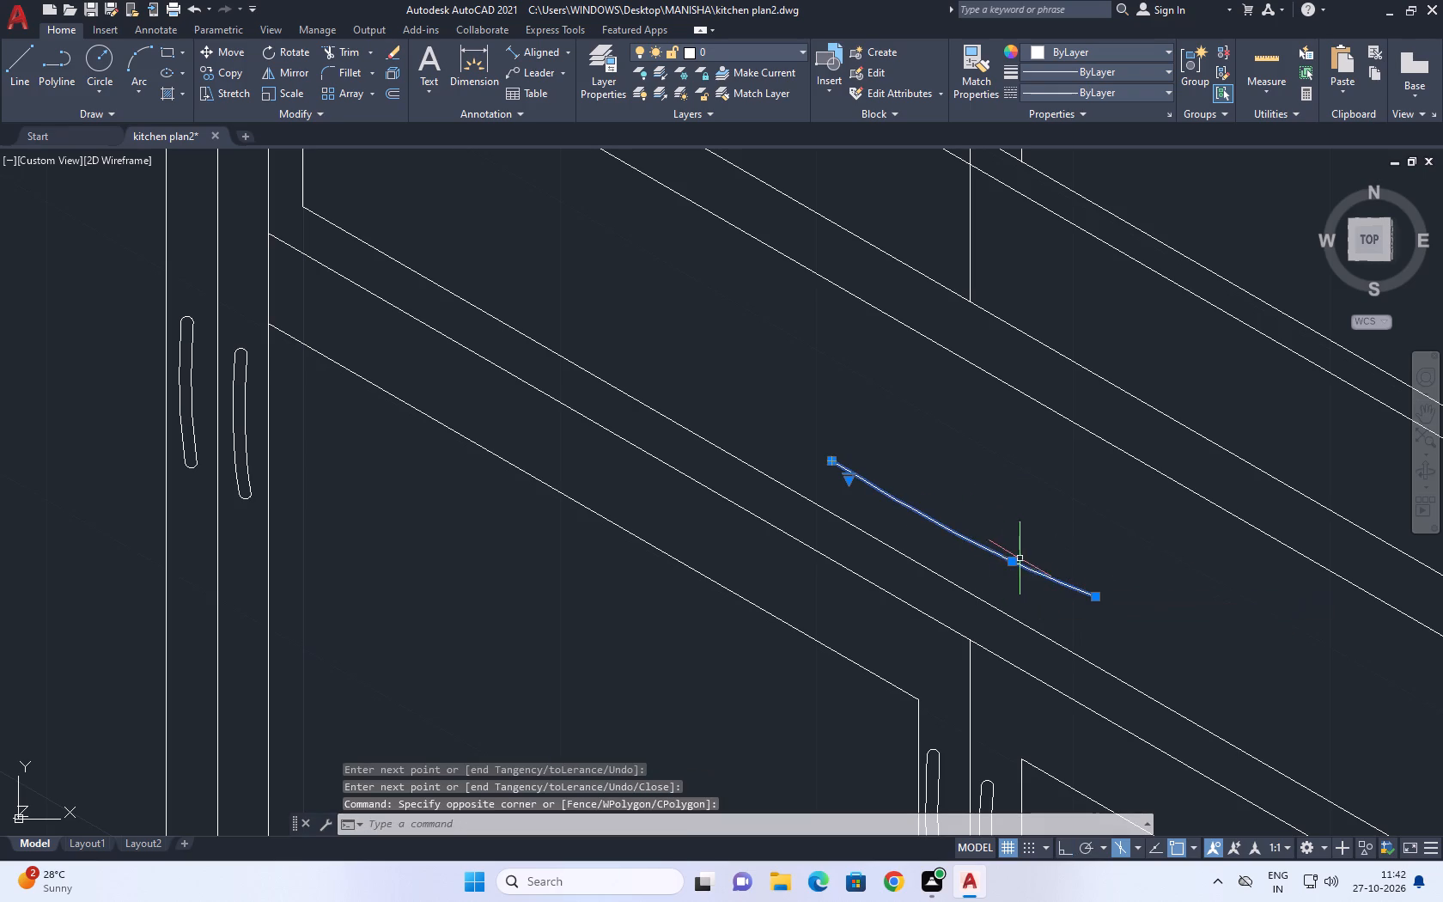
left_click(1013, 561)
left_click(950, 552)
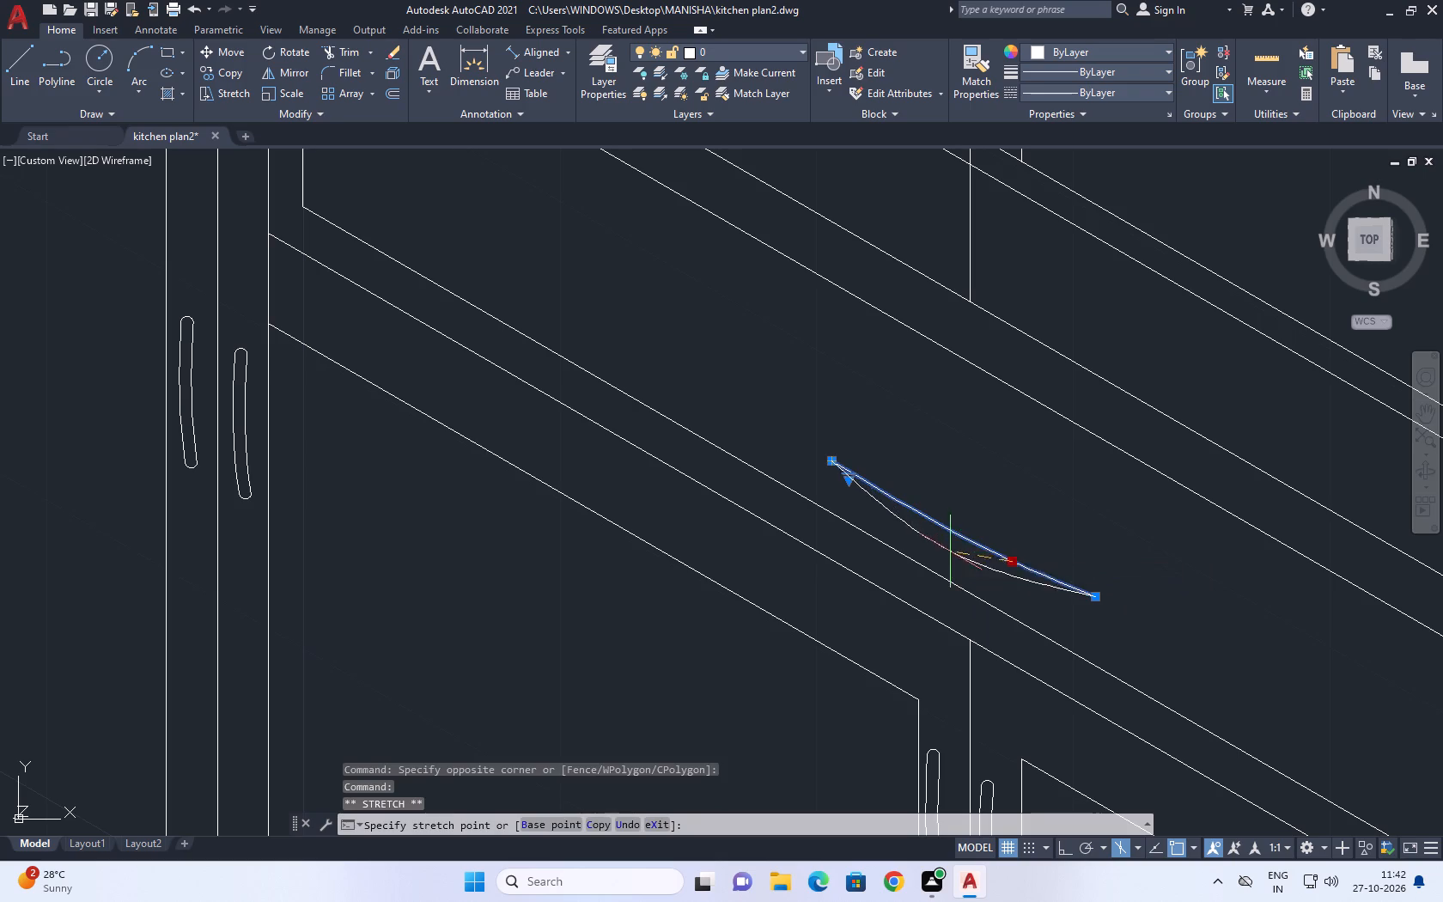
Copy the spline slightly above the original to form the handle's second long edge.
type("co")
key("space")
left_click(963, 558)
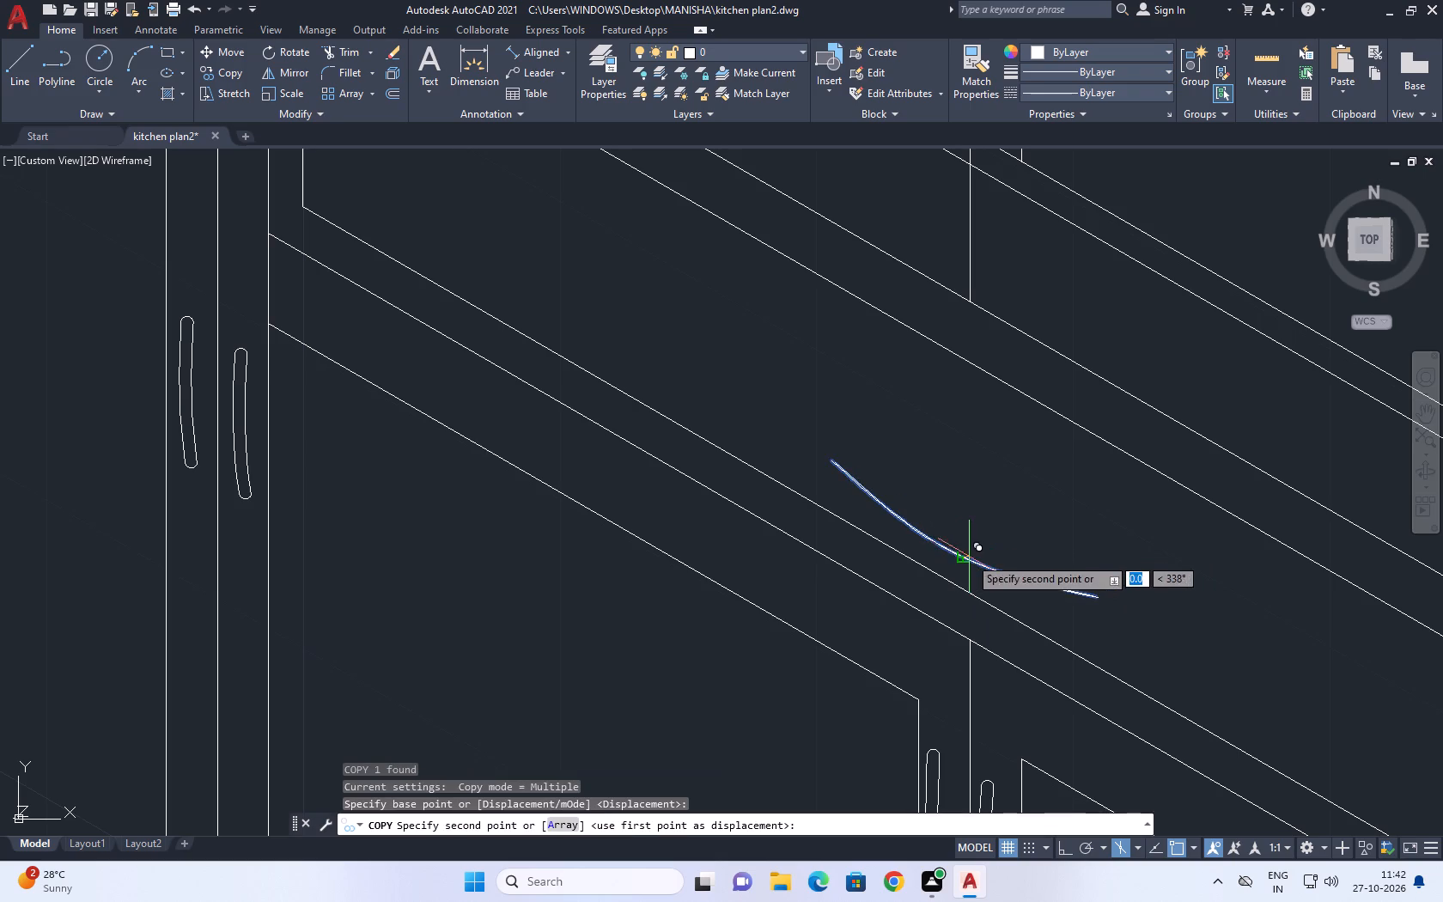
left_click(972, 528)
key("Escape")
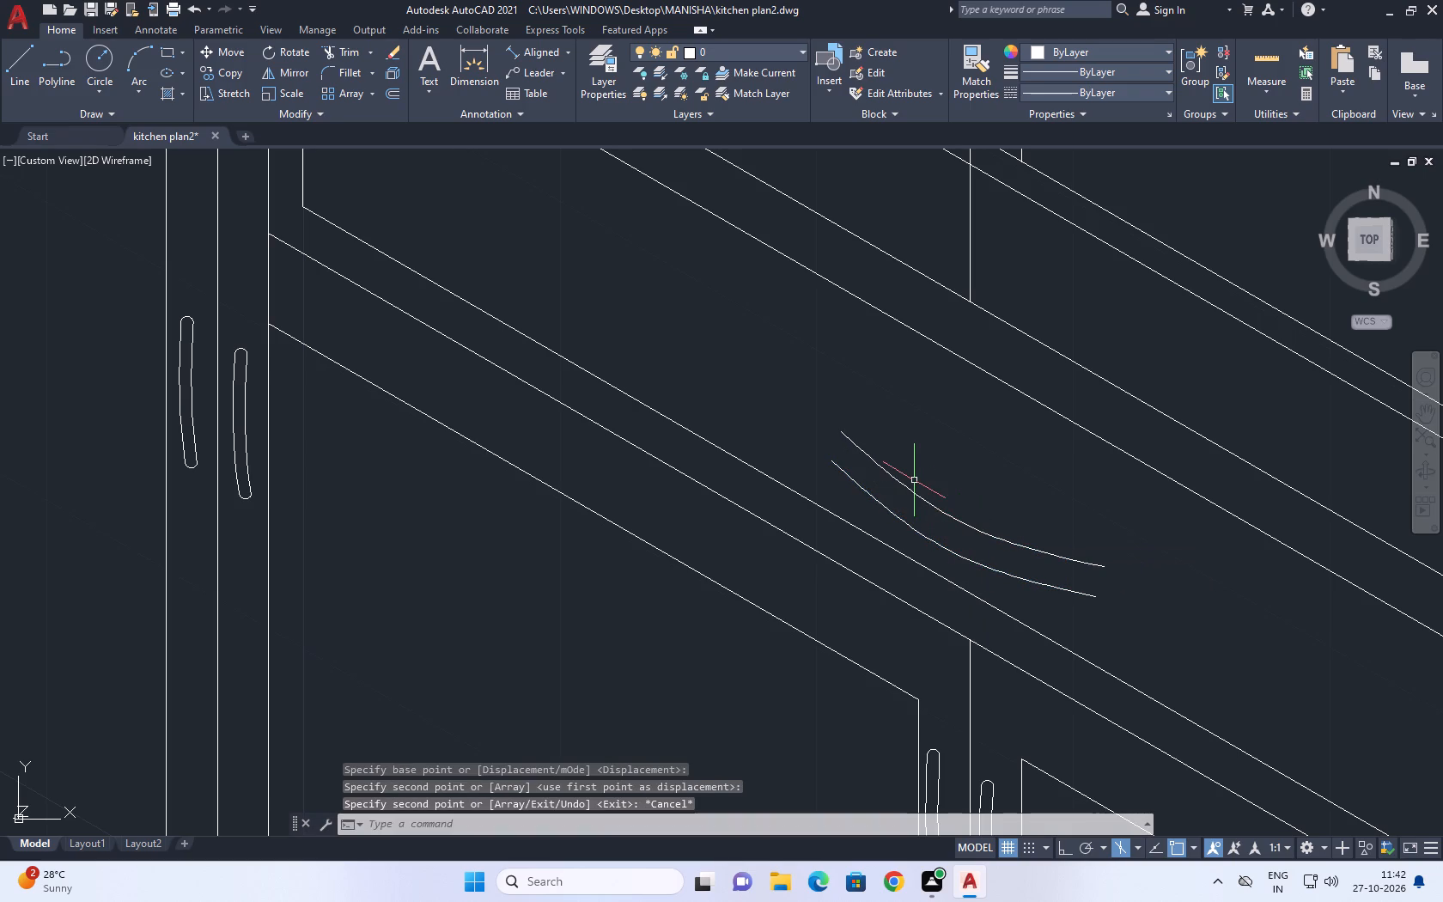
Close both ends of the wide panel's handle with three-point arcs joining the two splines.
type("a")
key("space")
scroll(922, 485, "up", 2)
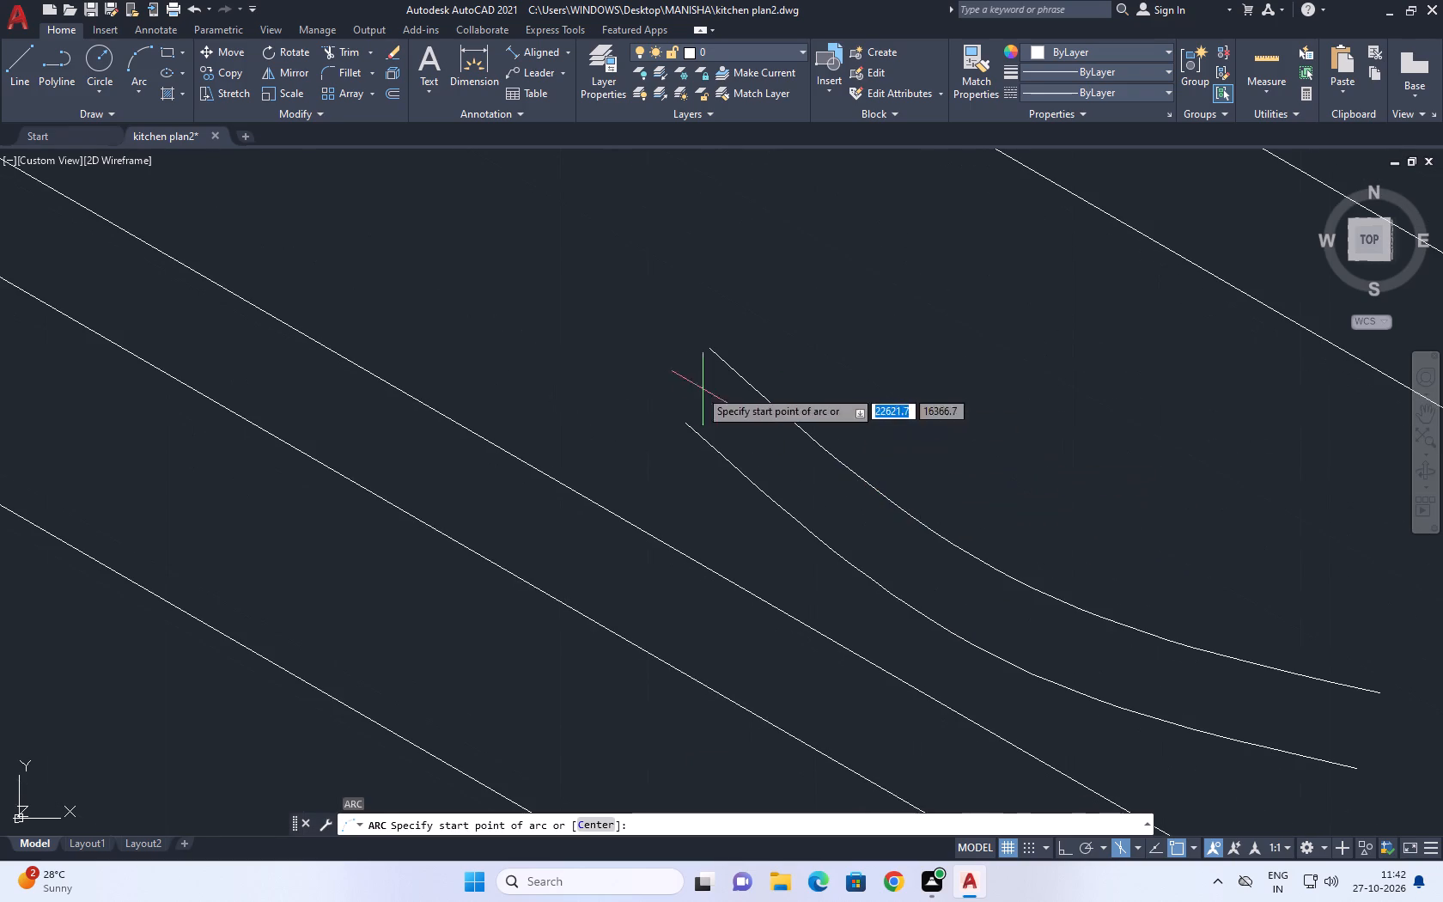
left_click(686, 427)
left_click(676, 381)
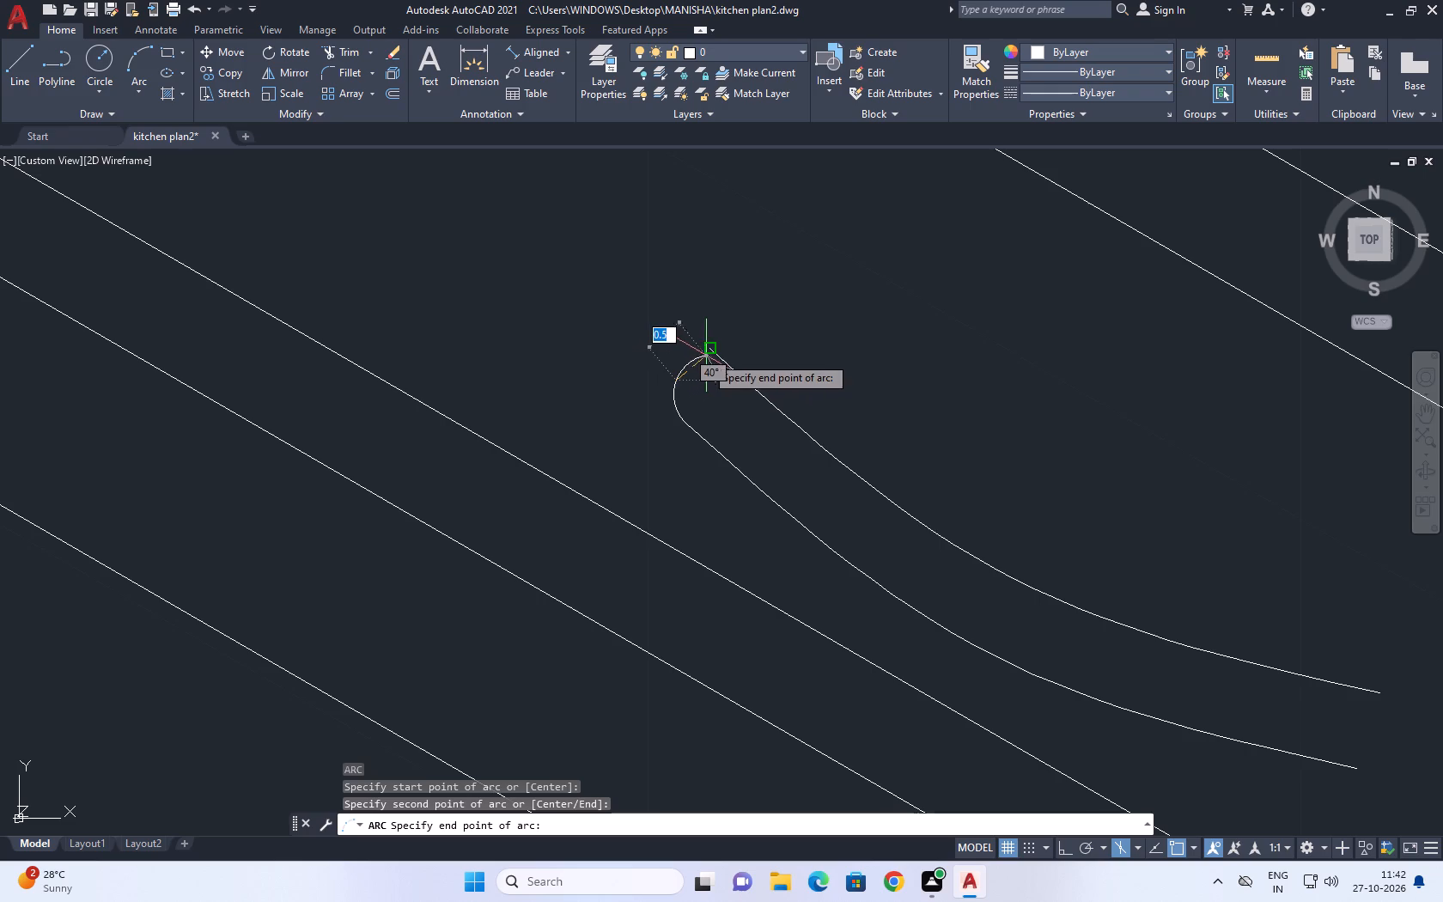
left_click(712, 350)
middle_click_drag(989, 563, 678, 424)
key("space")
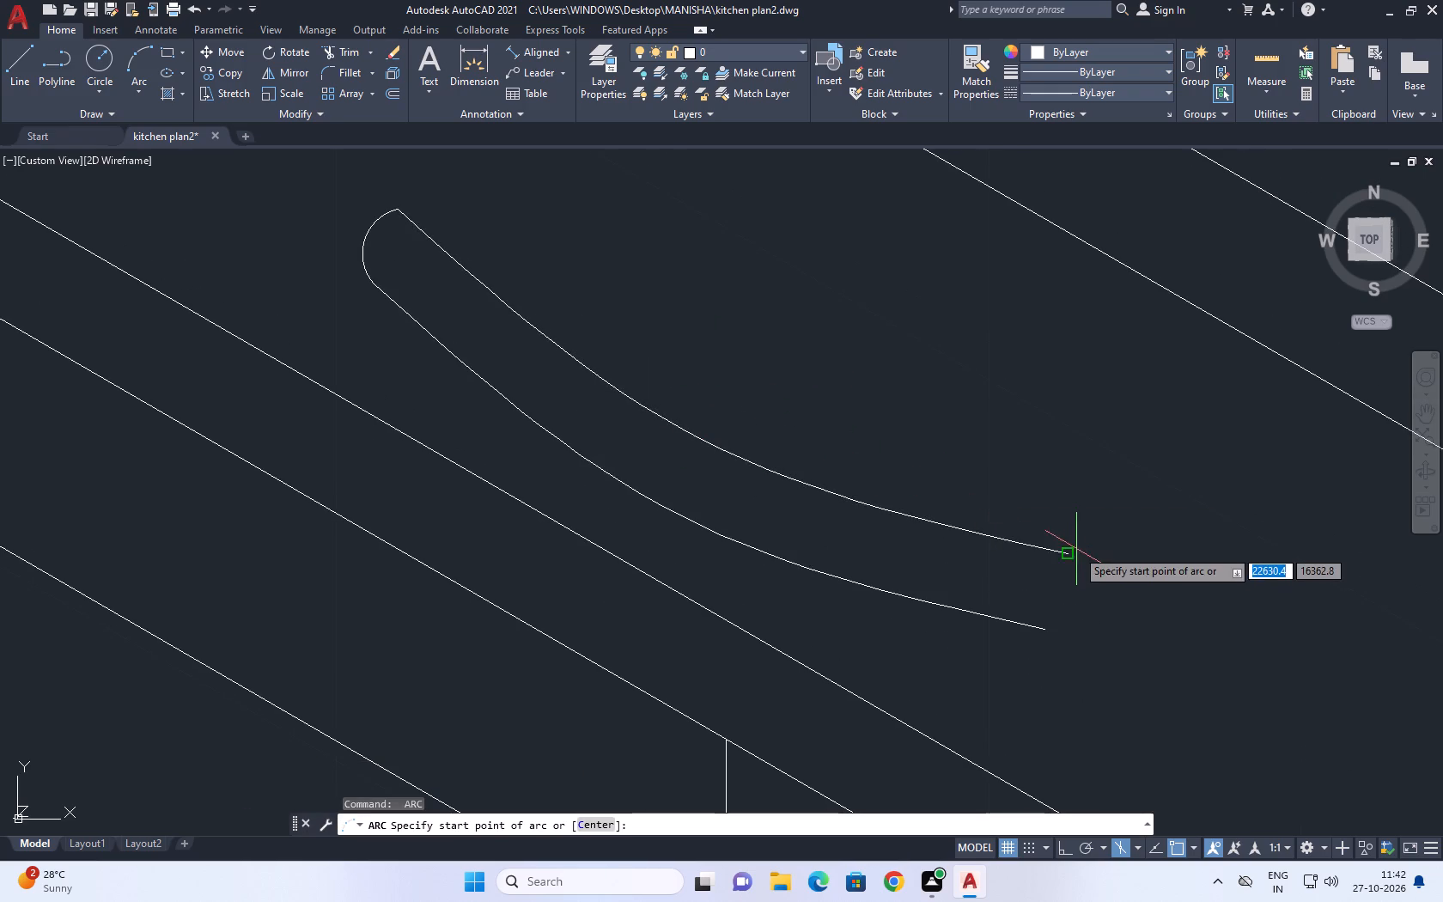
left_click(1073, 552)
left_click(1085, 572)
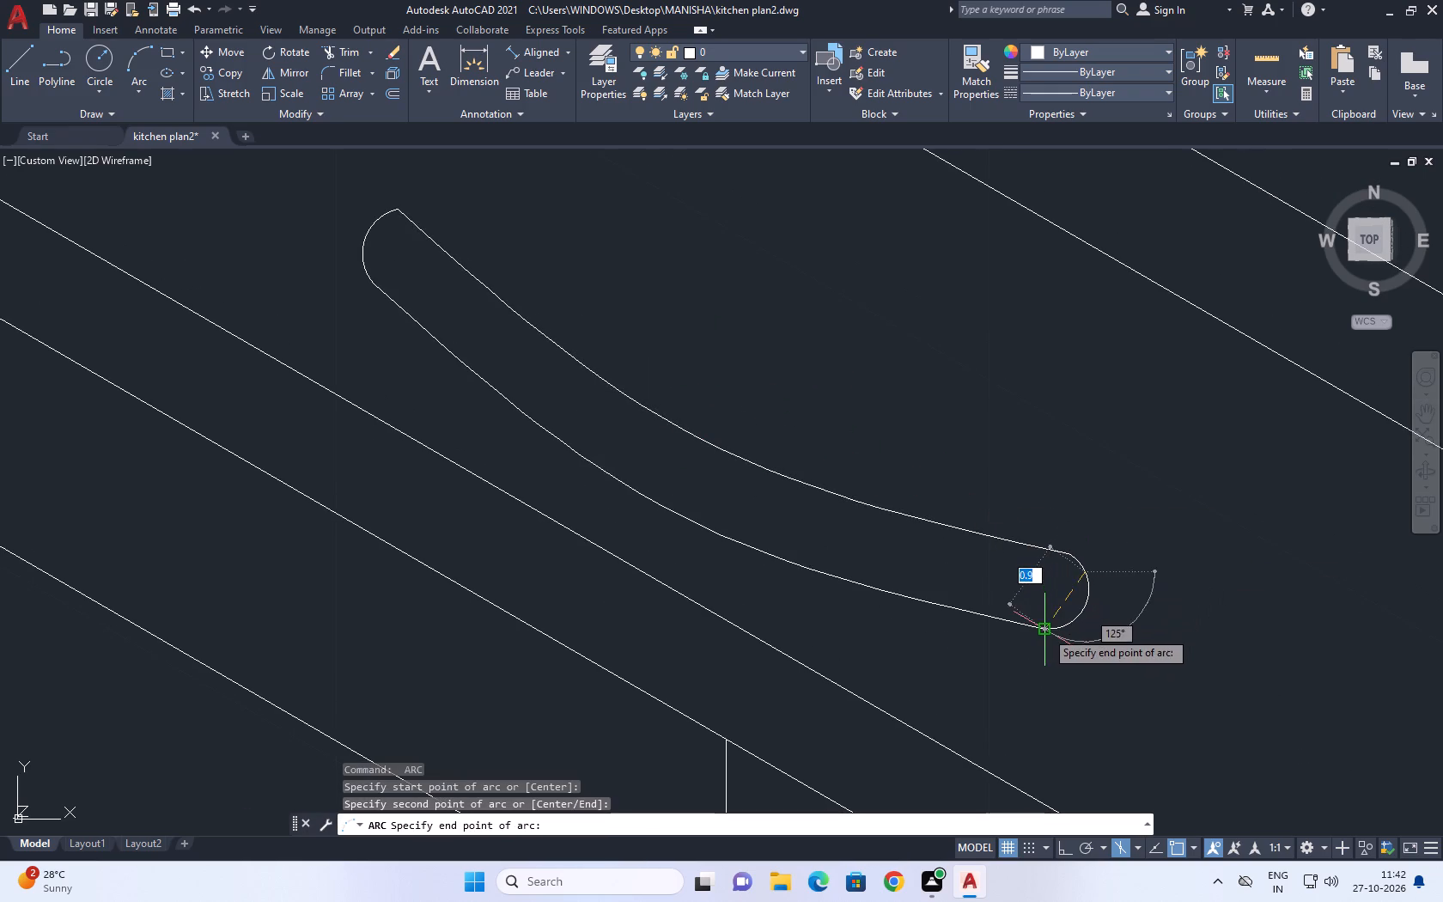
left_click(1044, 631)
Trim away the rail lines crossing the wide panel beside the refrigerator, just below its long curved handle.
scroll(881, 445, "down", 5)
middle_click_drag(776, 417, 795, 432)
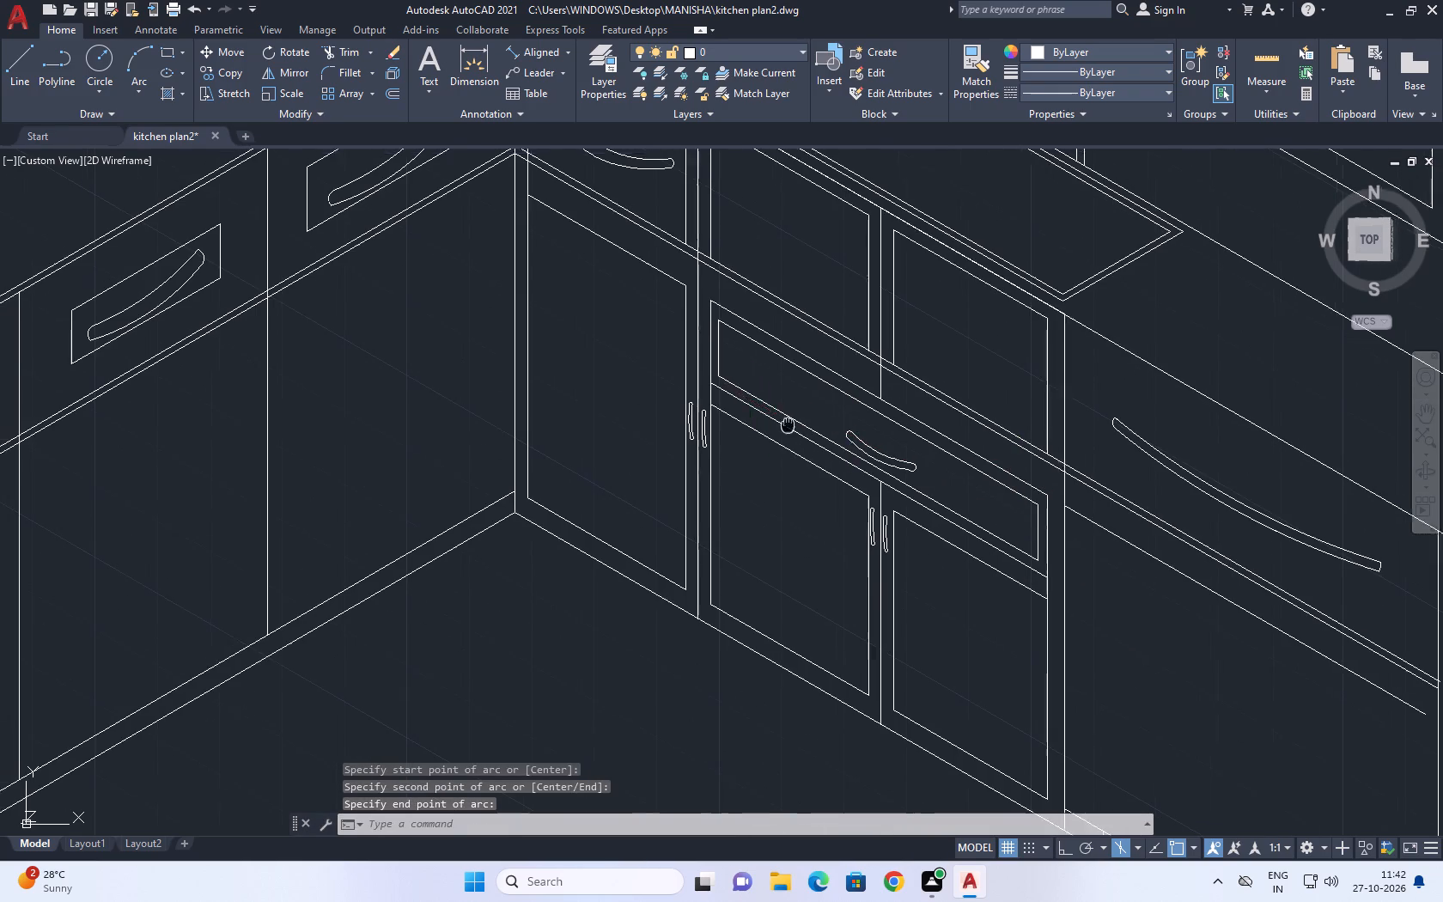
middle_click_drag(795, 432, 950, 505)
scroll(953, 506, "down", 1)
middle_click_drag(1083, 564, 950, 439)
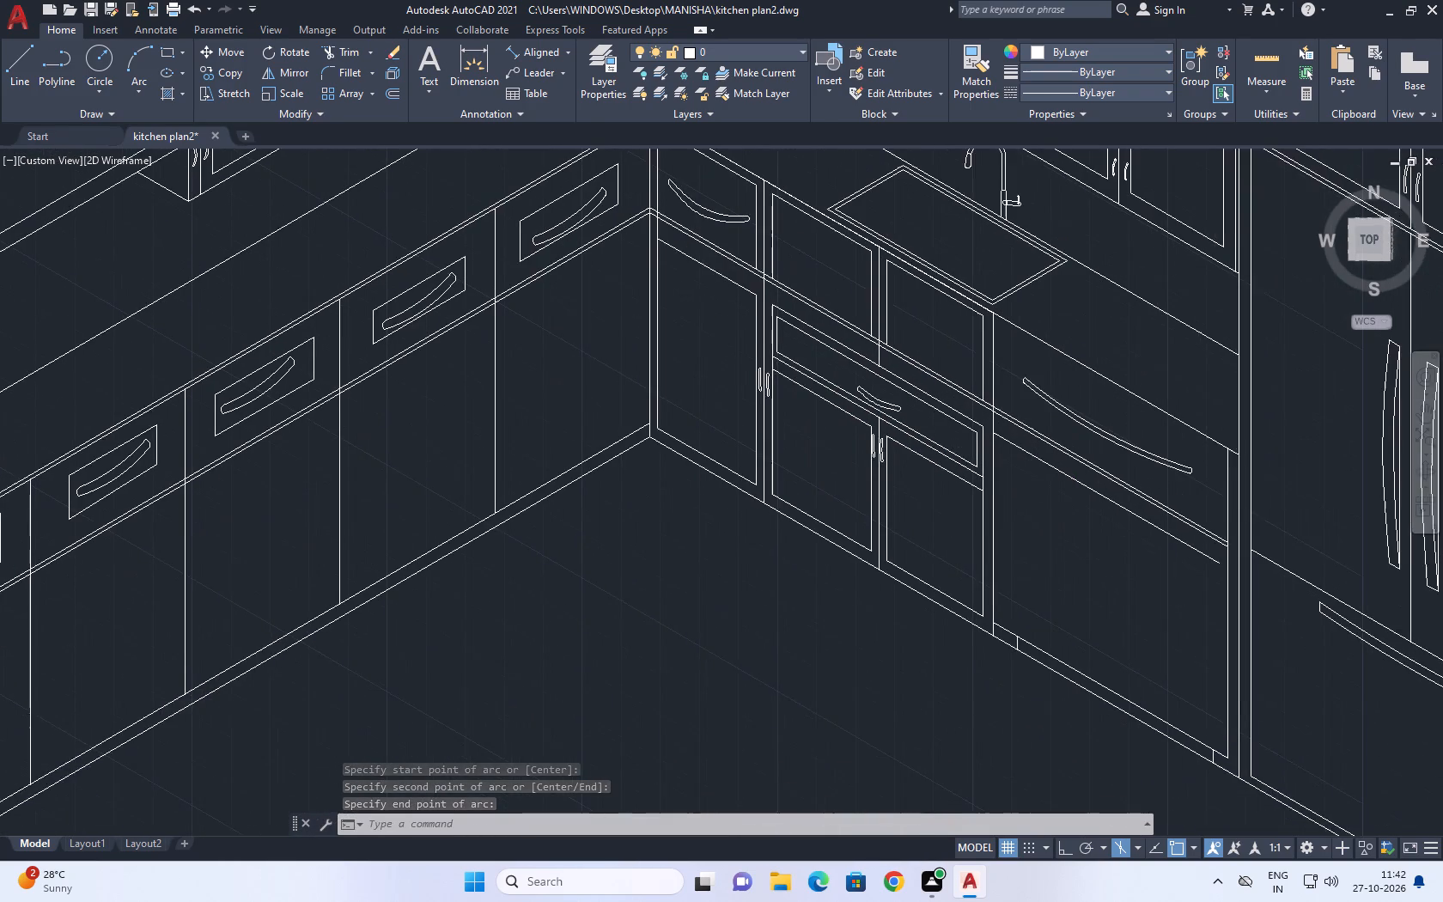
middle_click_drag(950, 439, 908, 436)
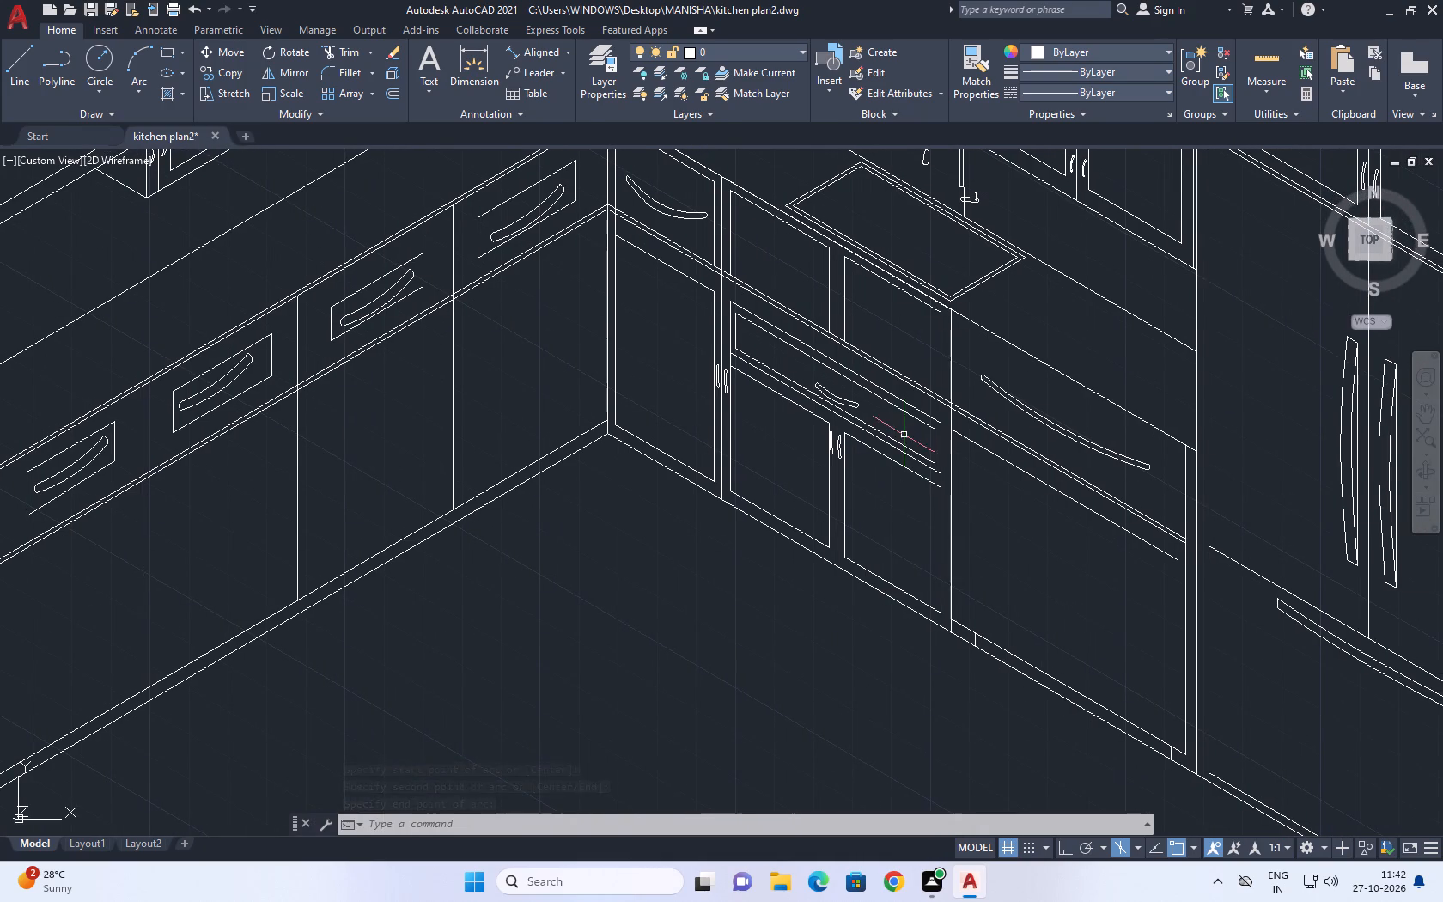
type("tr")
key("space")
left_click(1087, 464)
left_click(1043, 512)
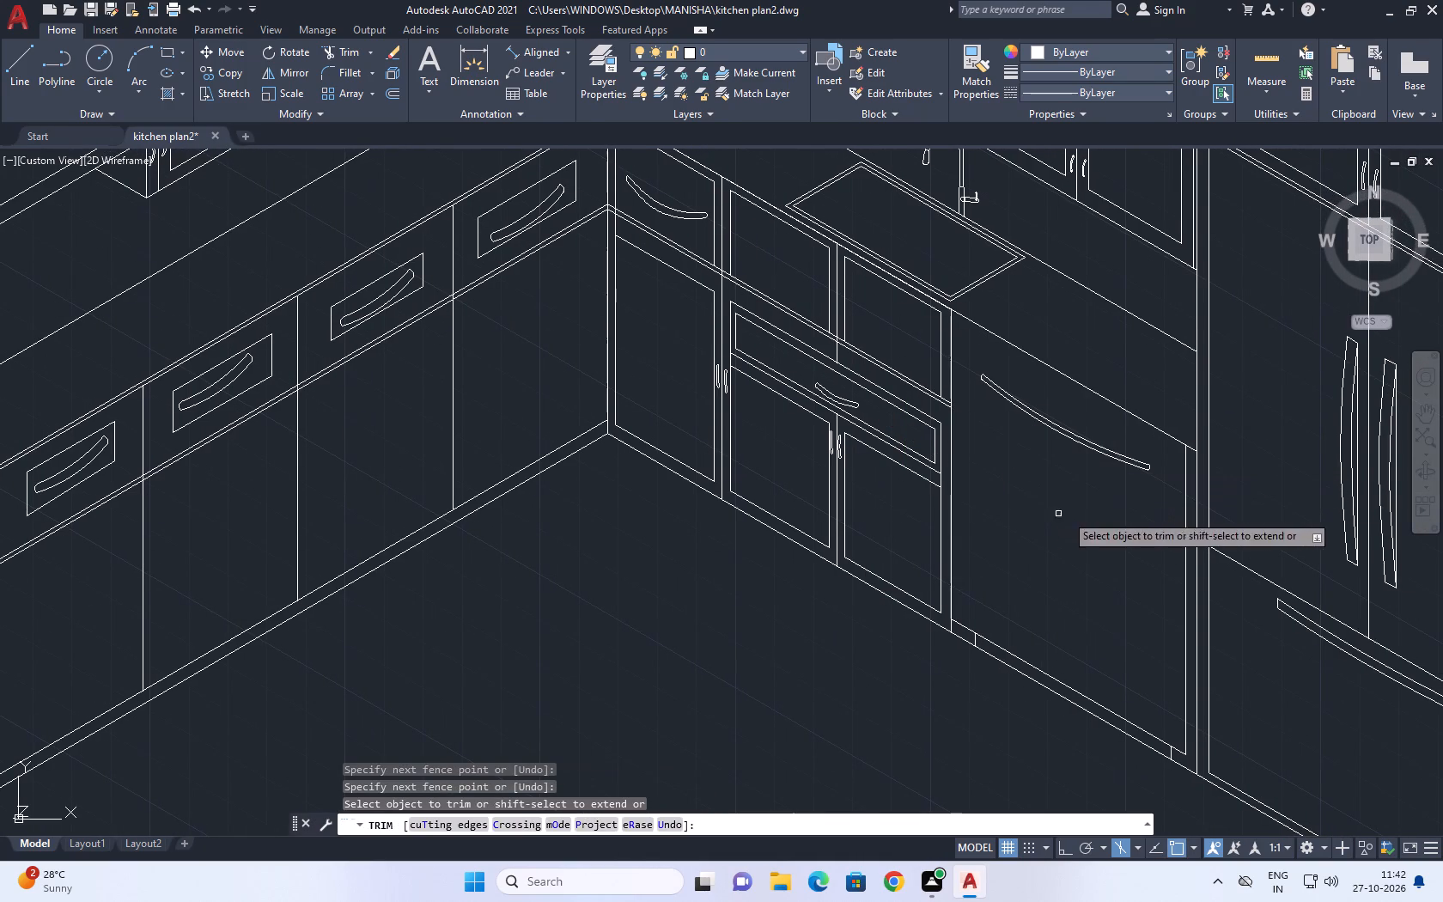
key("Escape")
Trim the wall-side vertical frame line of the sink-side corner cabinet where it crosses the rail between drawer and door.
middle_click_drag(1010, 459, 1073, 554)
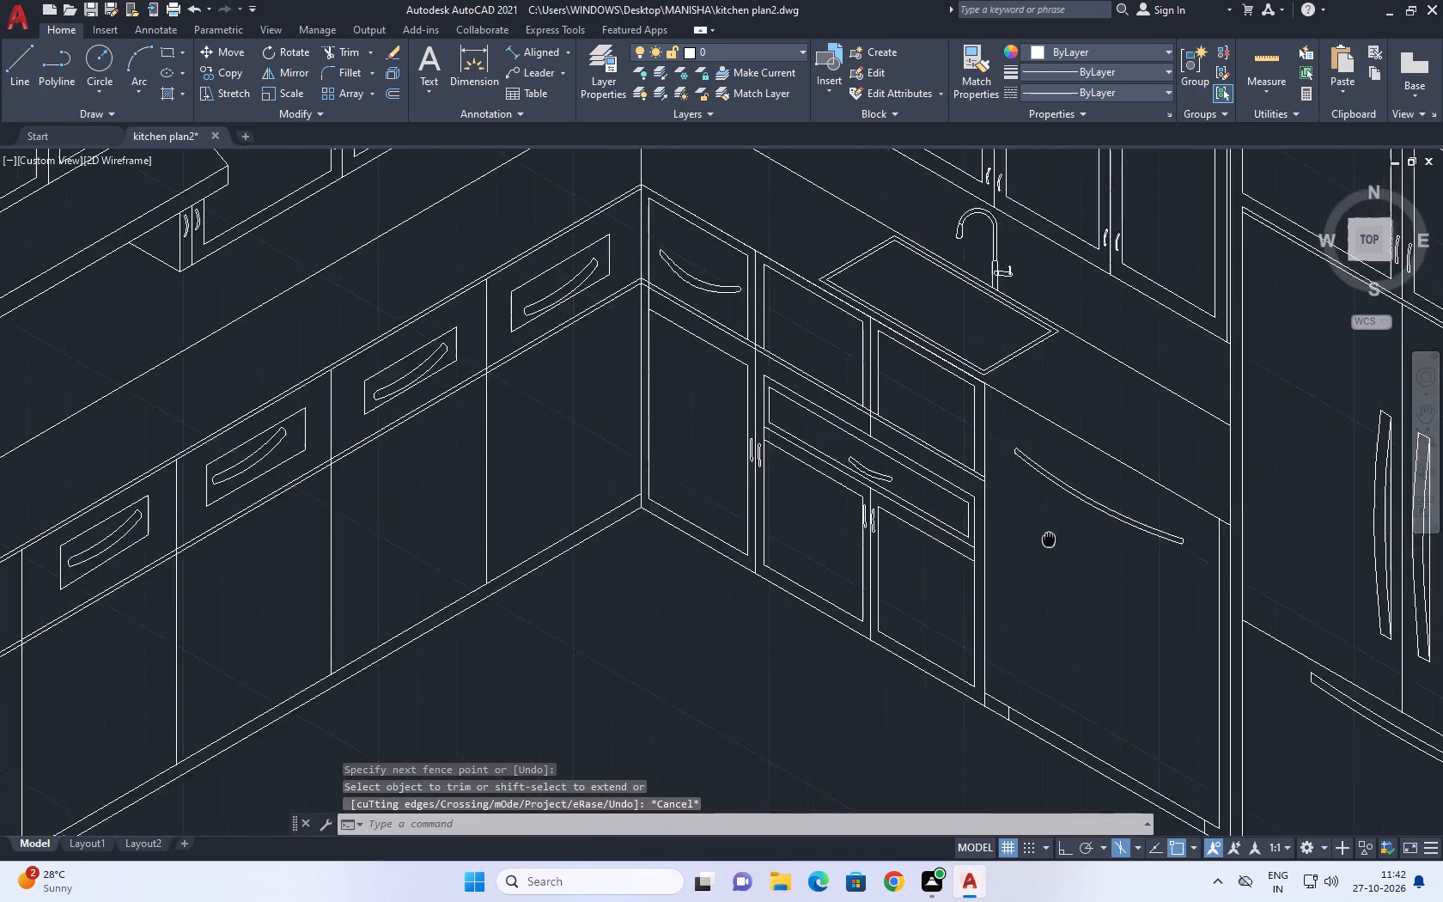
middle_click_drag(1073, 554, 1175, 600)
scroll(1072, 499, "down", 1)
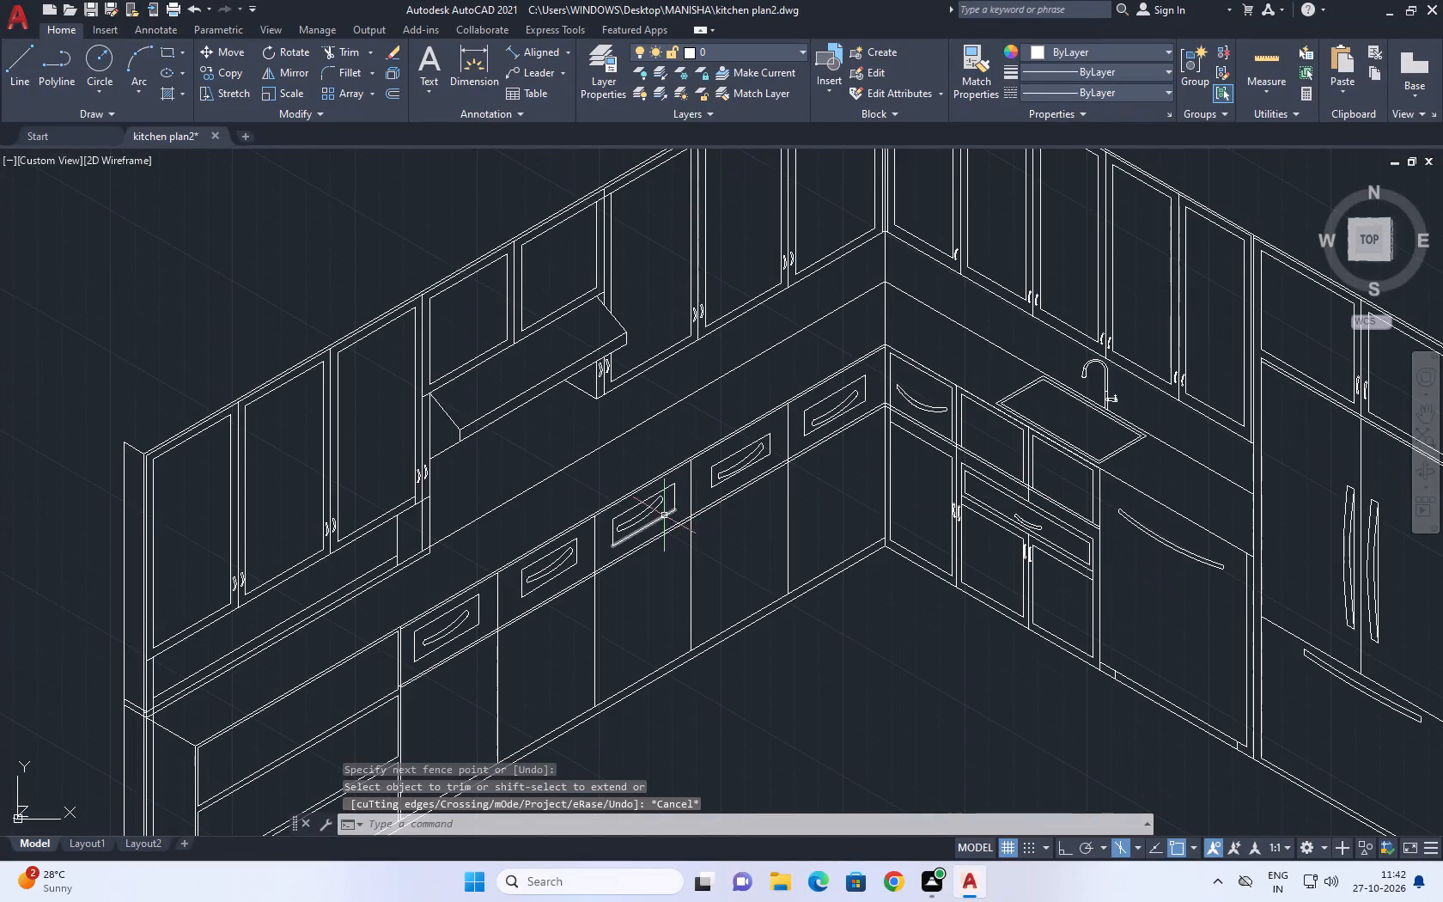
middle_click_drag(542, 534, 559, 487)
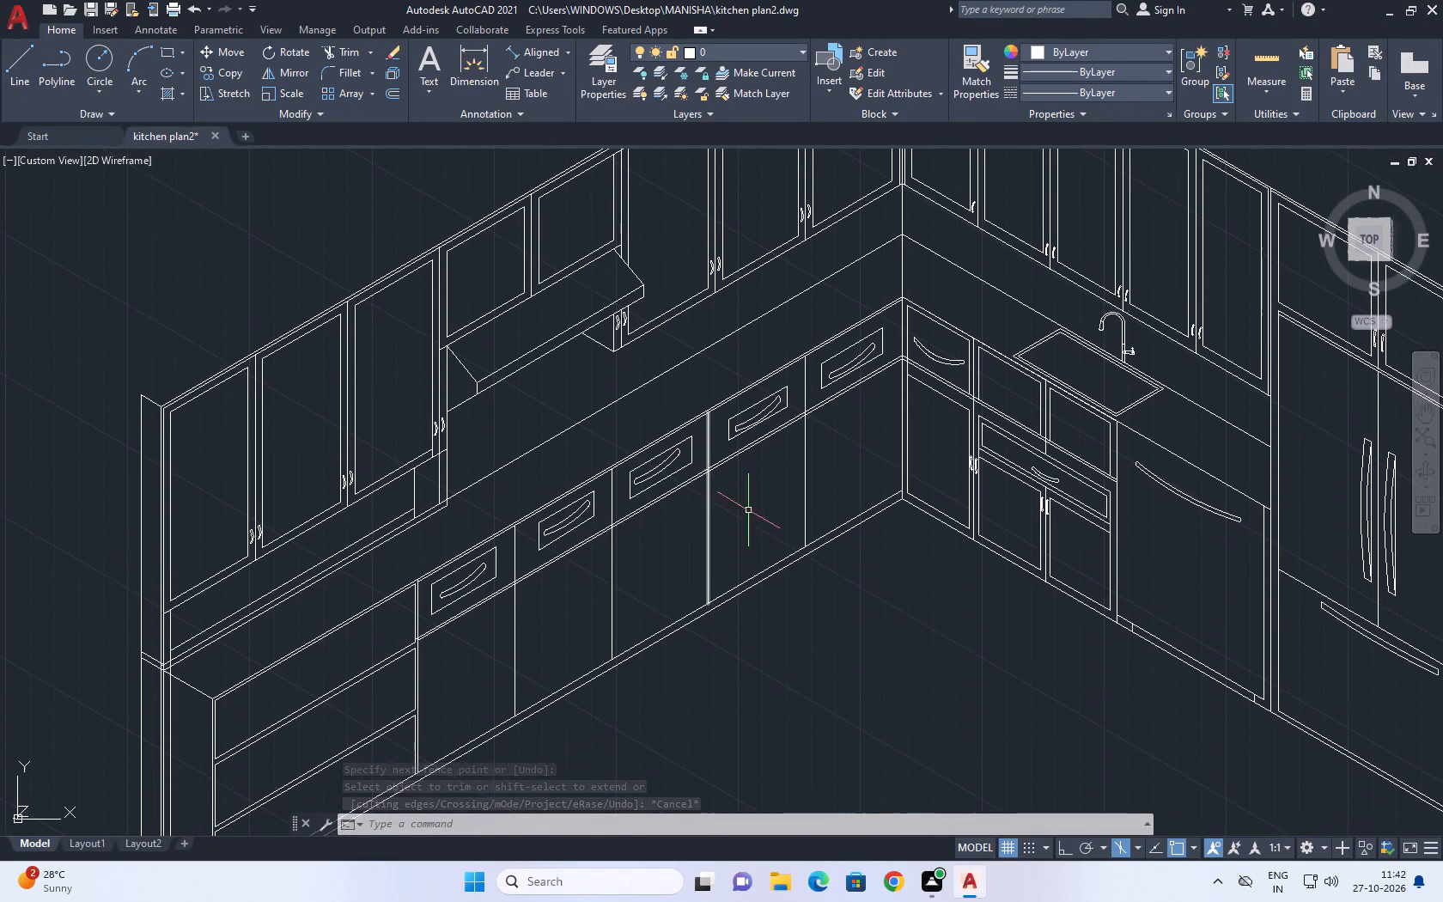
middle_click_drag(880, 520, 873, 502)
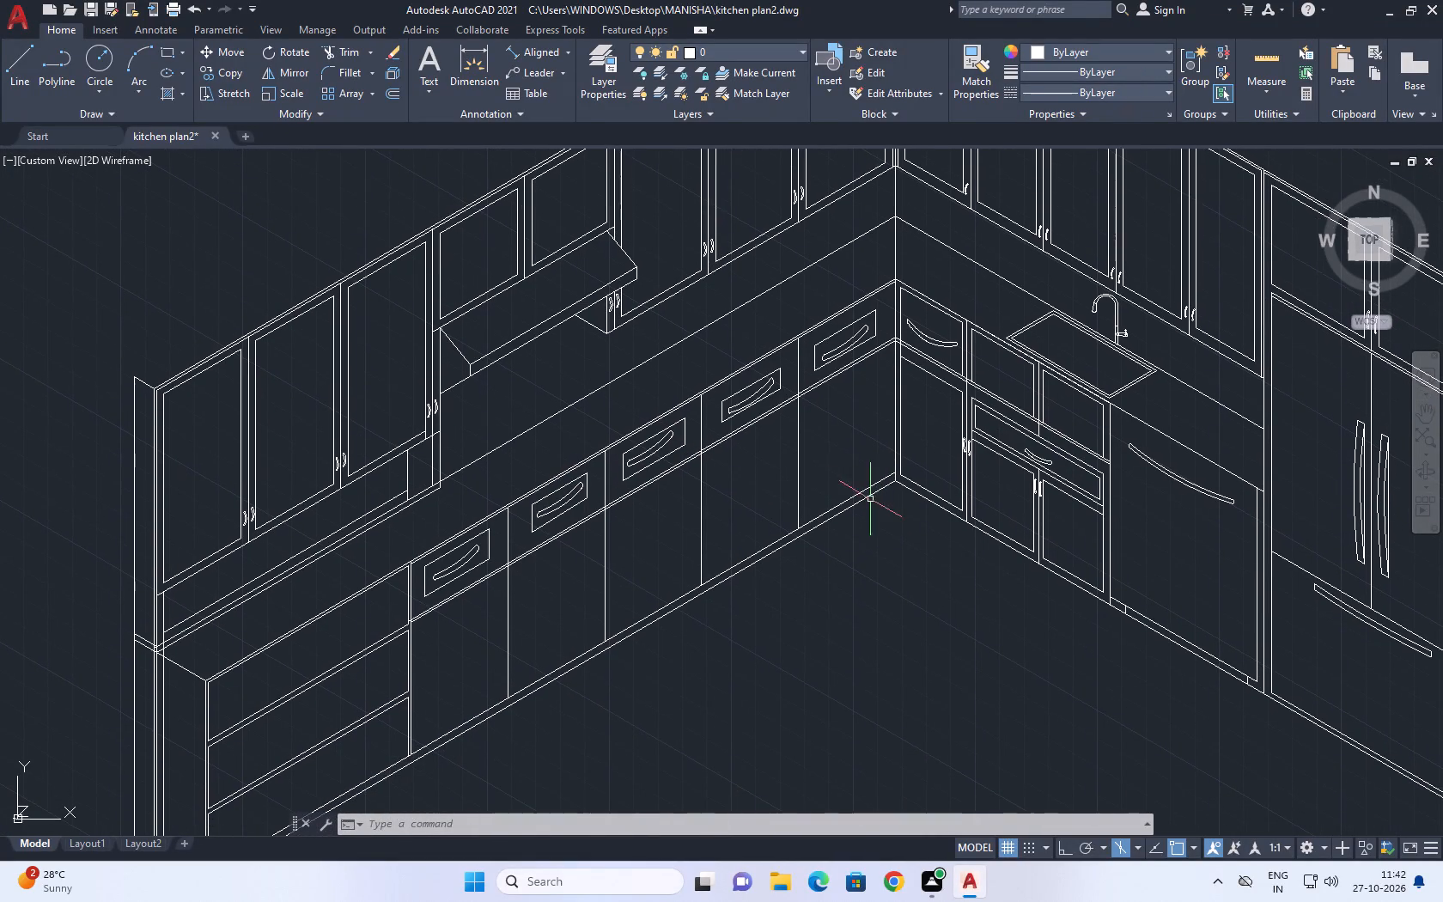
scroll(935, 388, "up", 2)
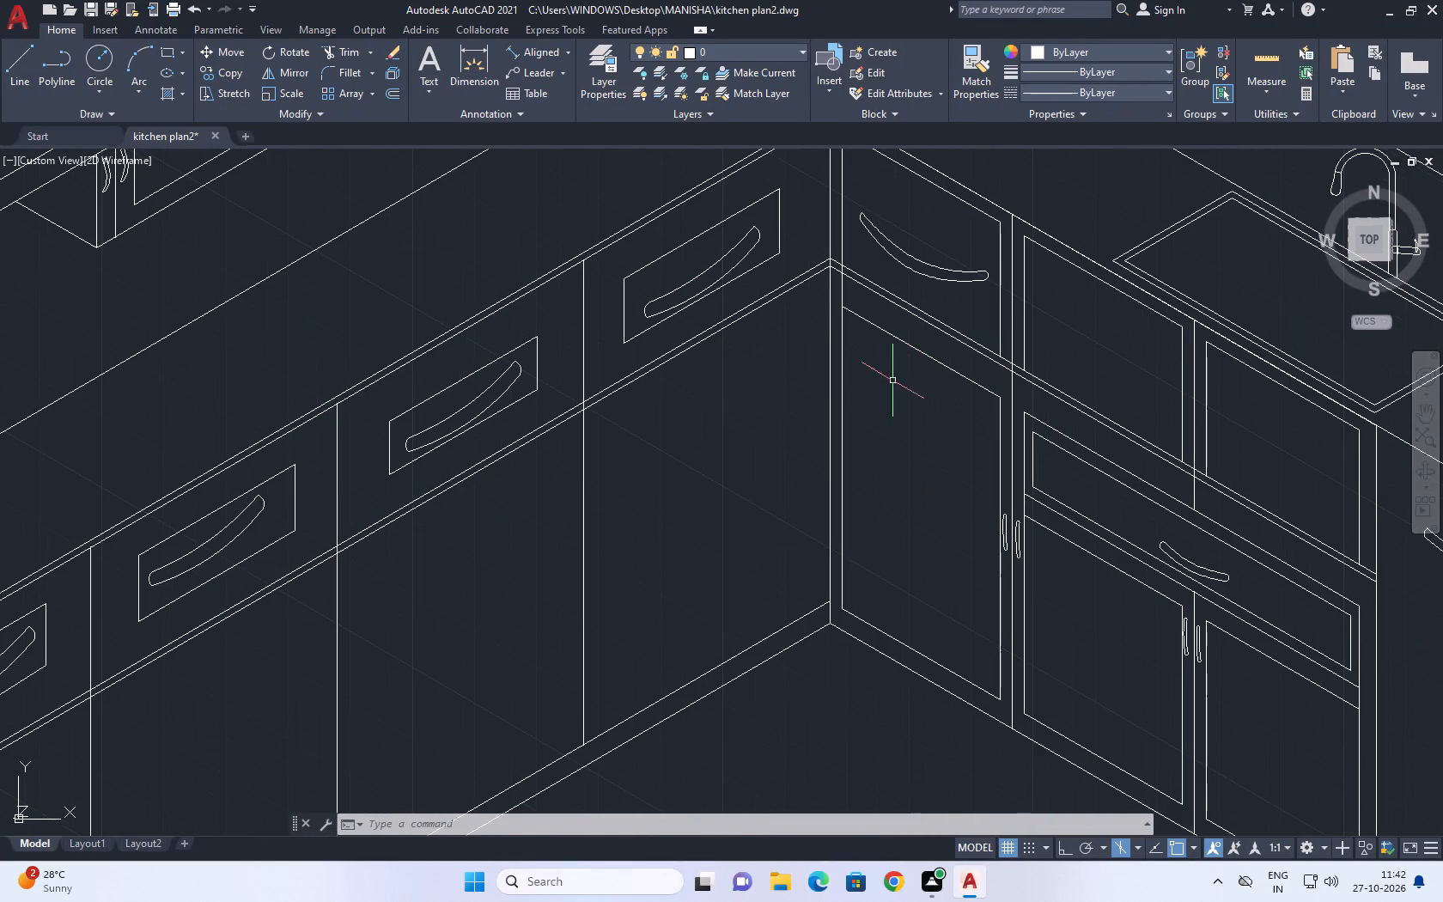
middle_click_drag(834, 332, 856, 366)
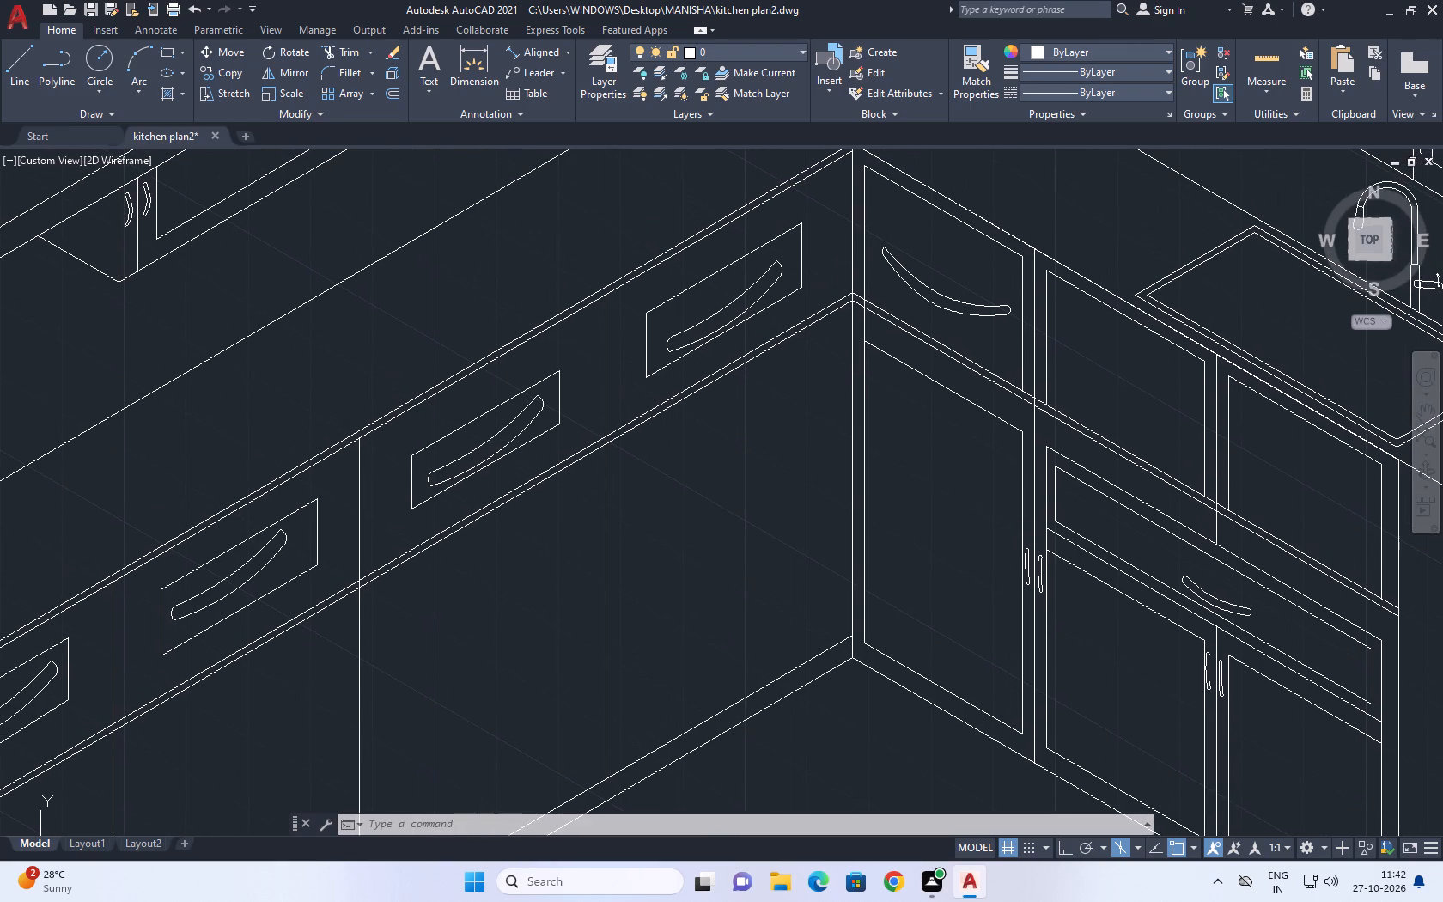
type("tr")
key("space")
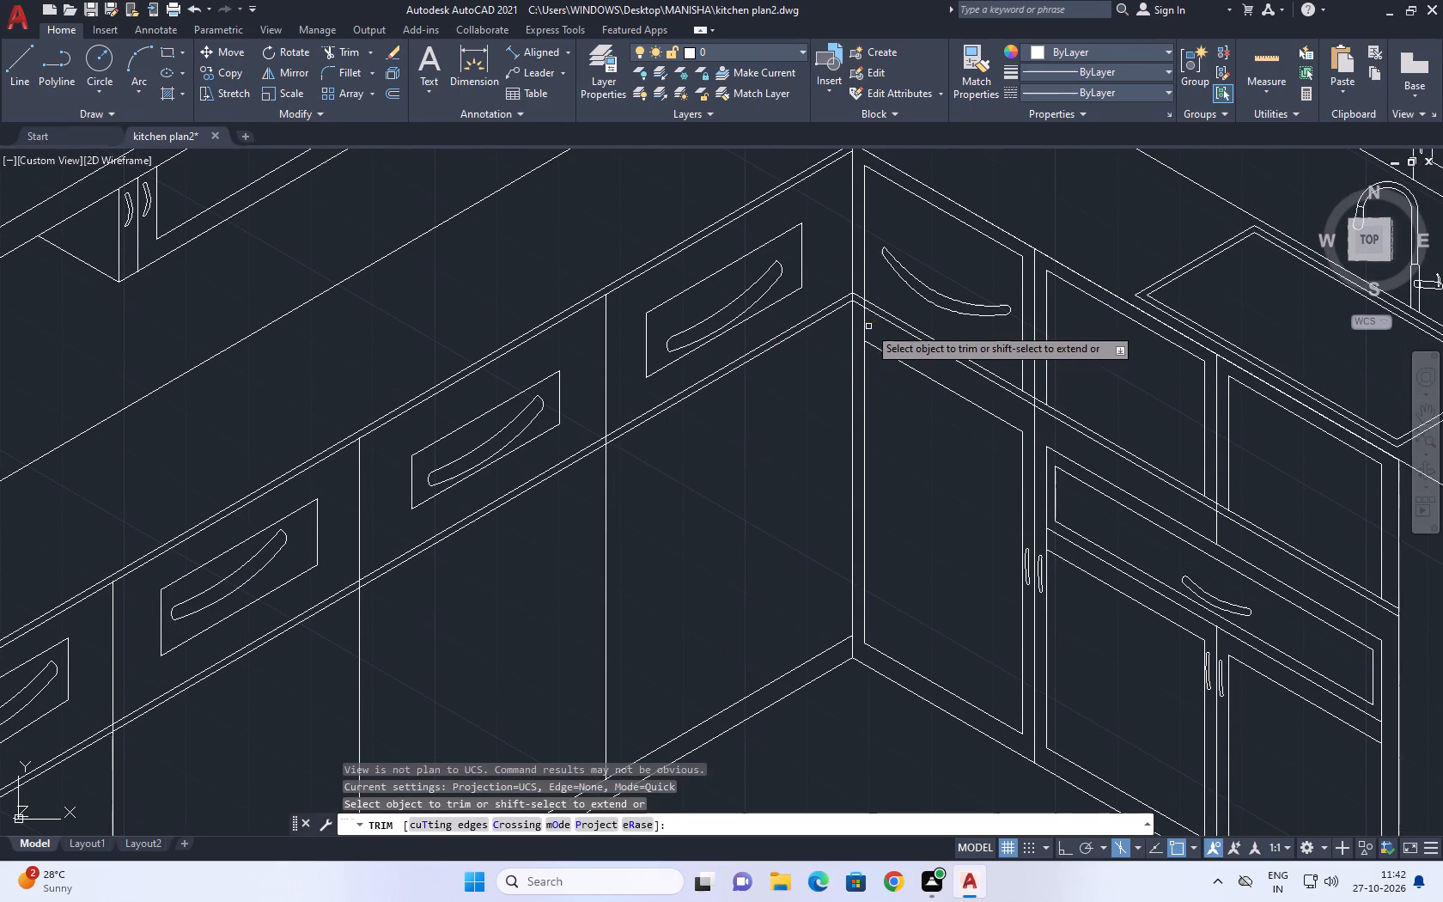
left_click(861, 330)
left_click(866, 330)
scroll(869, 308, "up", 2)
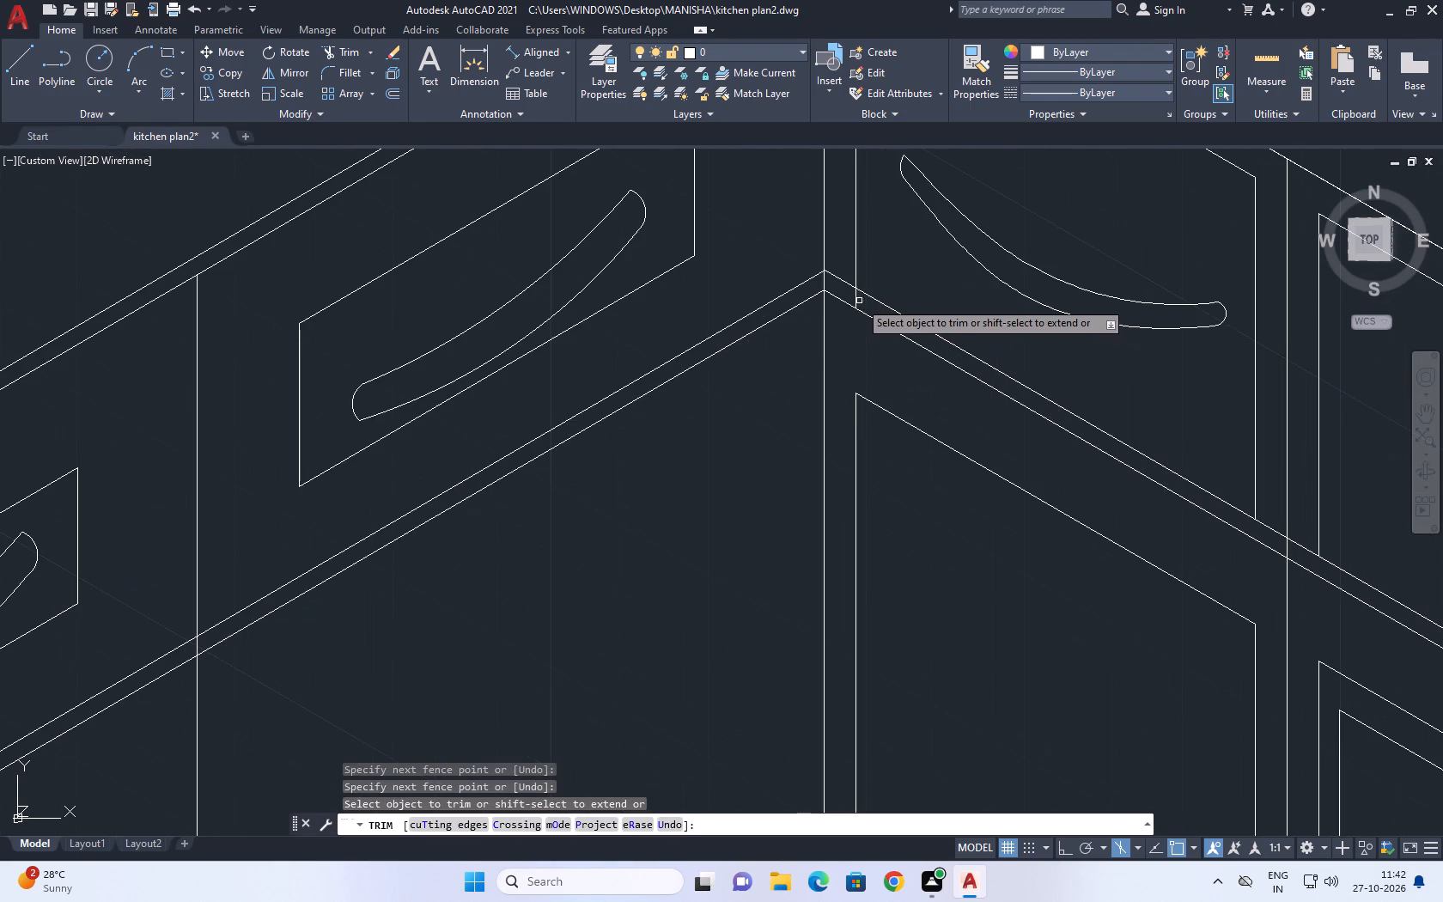
left_click(855, 300)
key("Escape")
Copy the top edge of the sink-side corner door 3 units downward, and delete the stray extra copy below it.
scroll(906, 369, "down", 3)
middle_click_drag(935, 410, 934, 413)
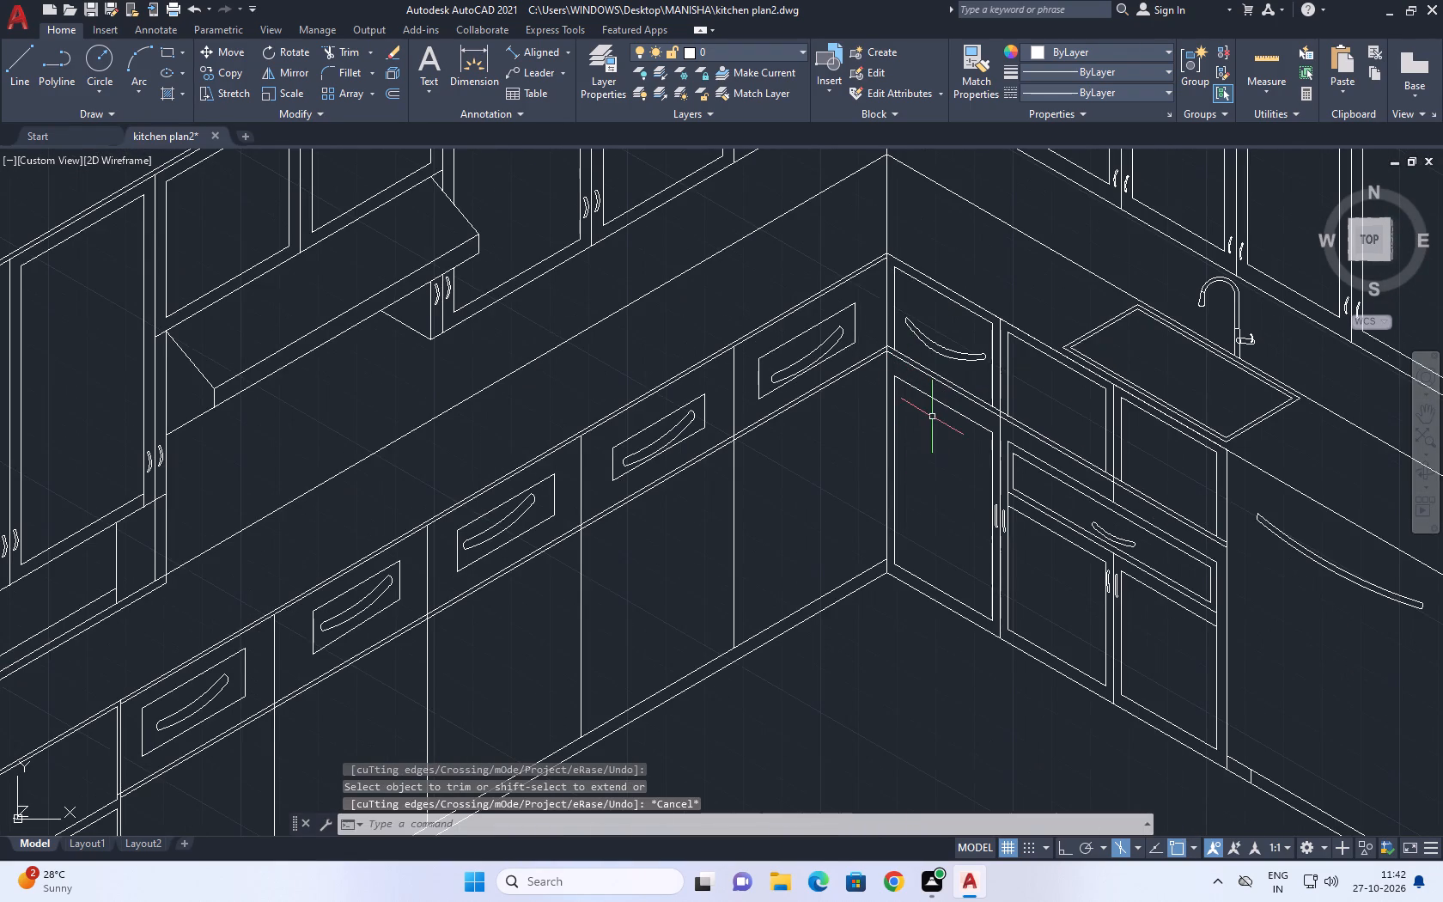
middle_click_drag(934, 413, 984, 363)
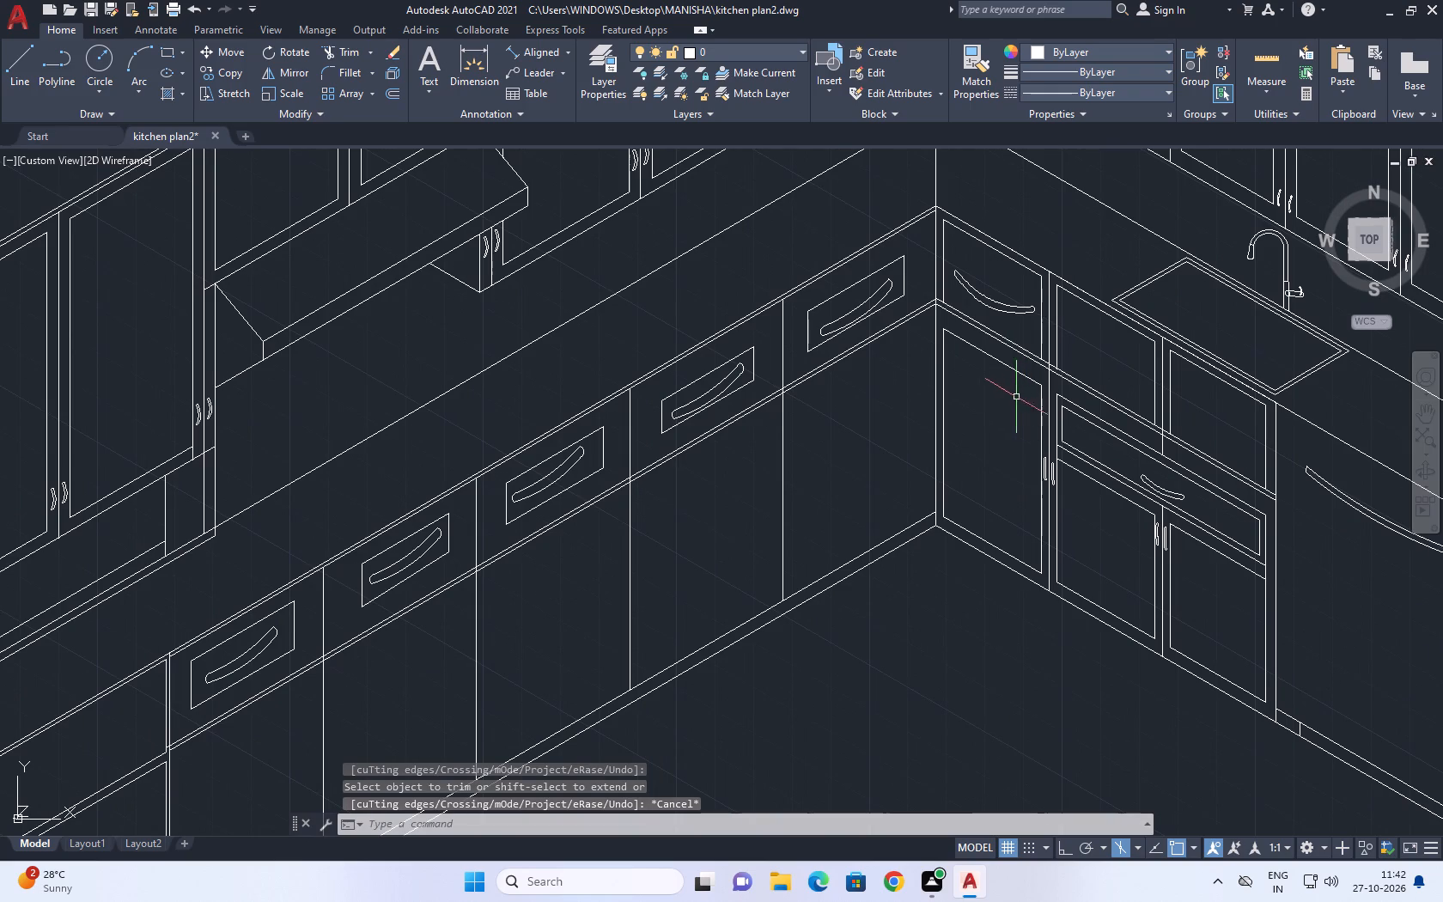
middle_click_drag(994, 403, 1087, 492)
middle_click(1087, 492)
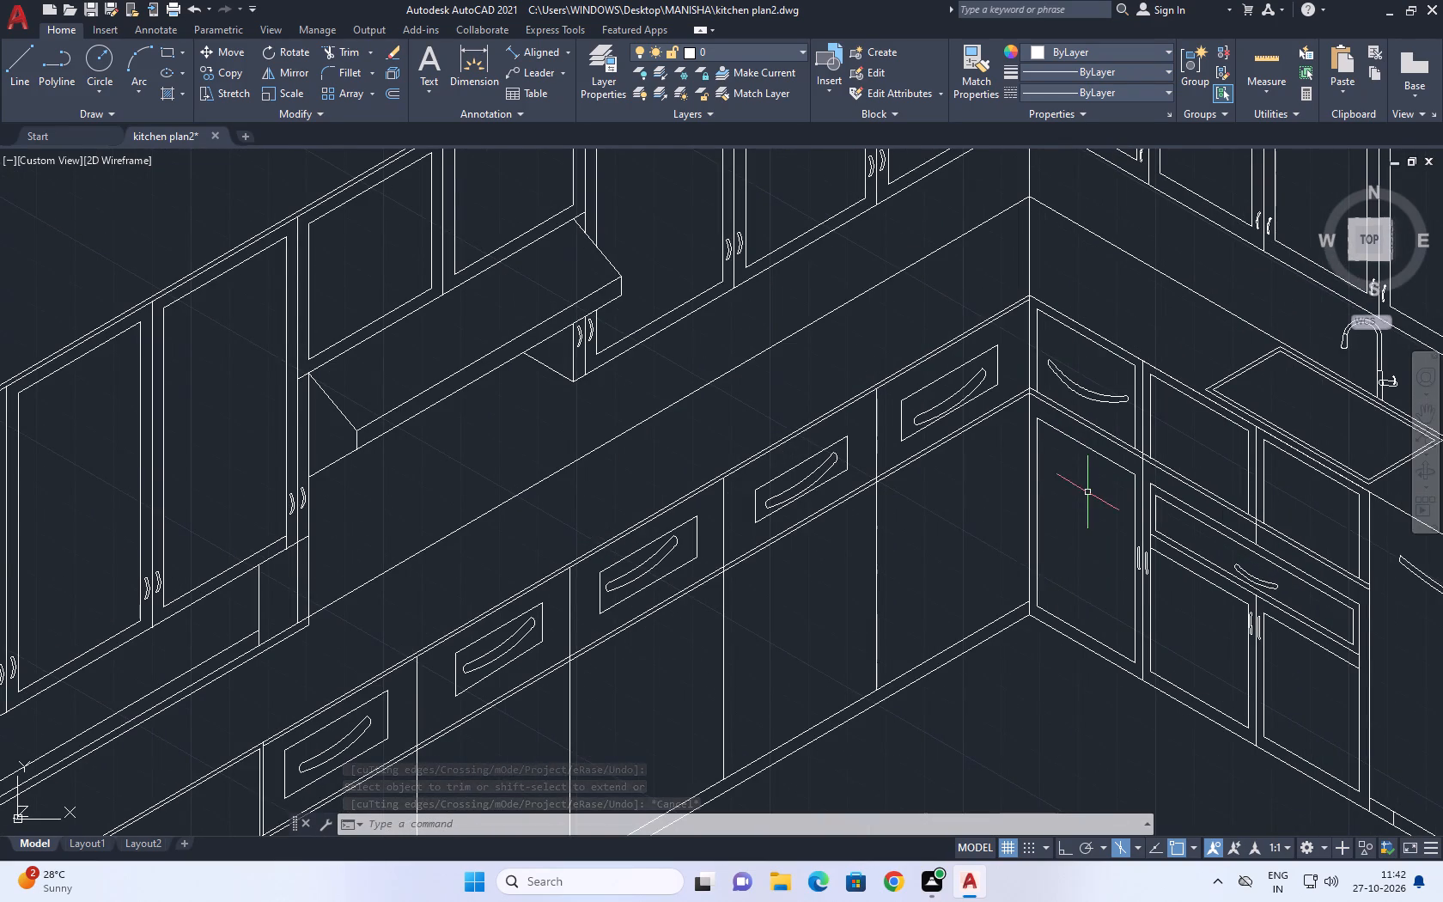
left_click(1121, 466)
type("co")
key("space")
left_click_drag(1079, 467, 1080, 487)
type("3")
key("space")
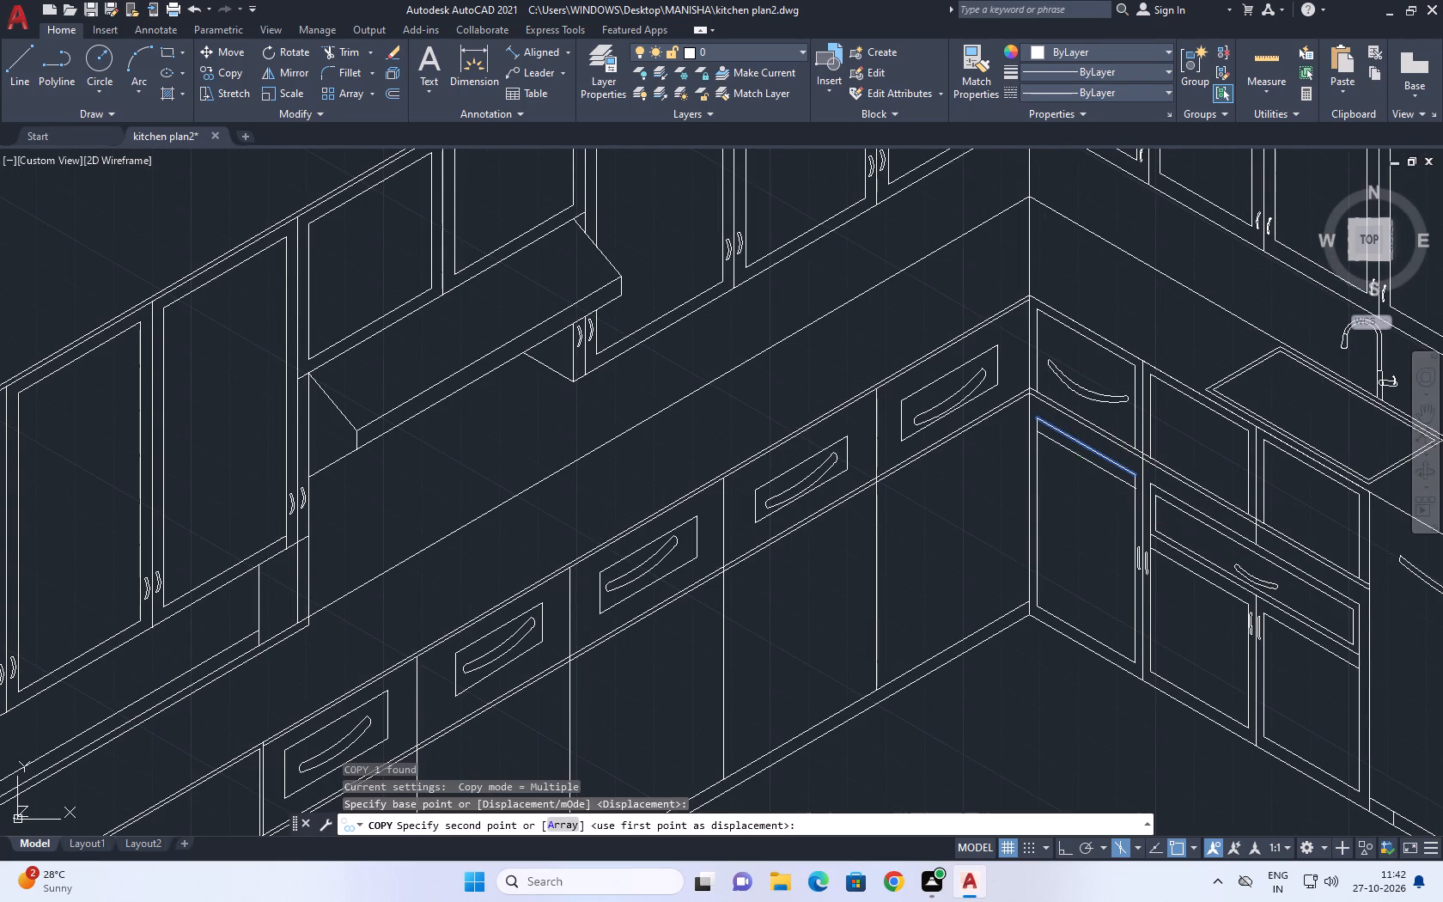
left_click(1081, 498)
key("Escape")
left_click(1111, 485)
left_click(1090, 495)
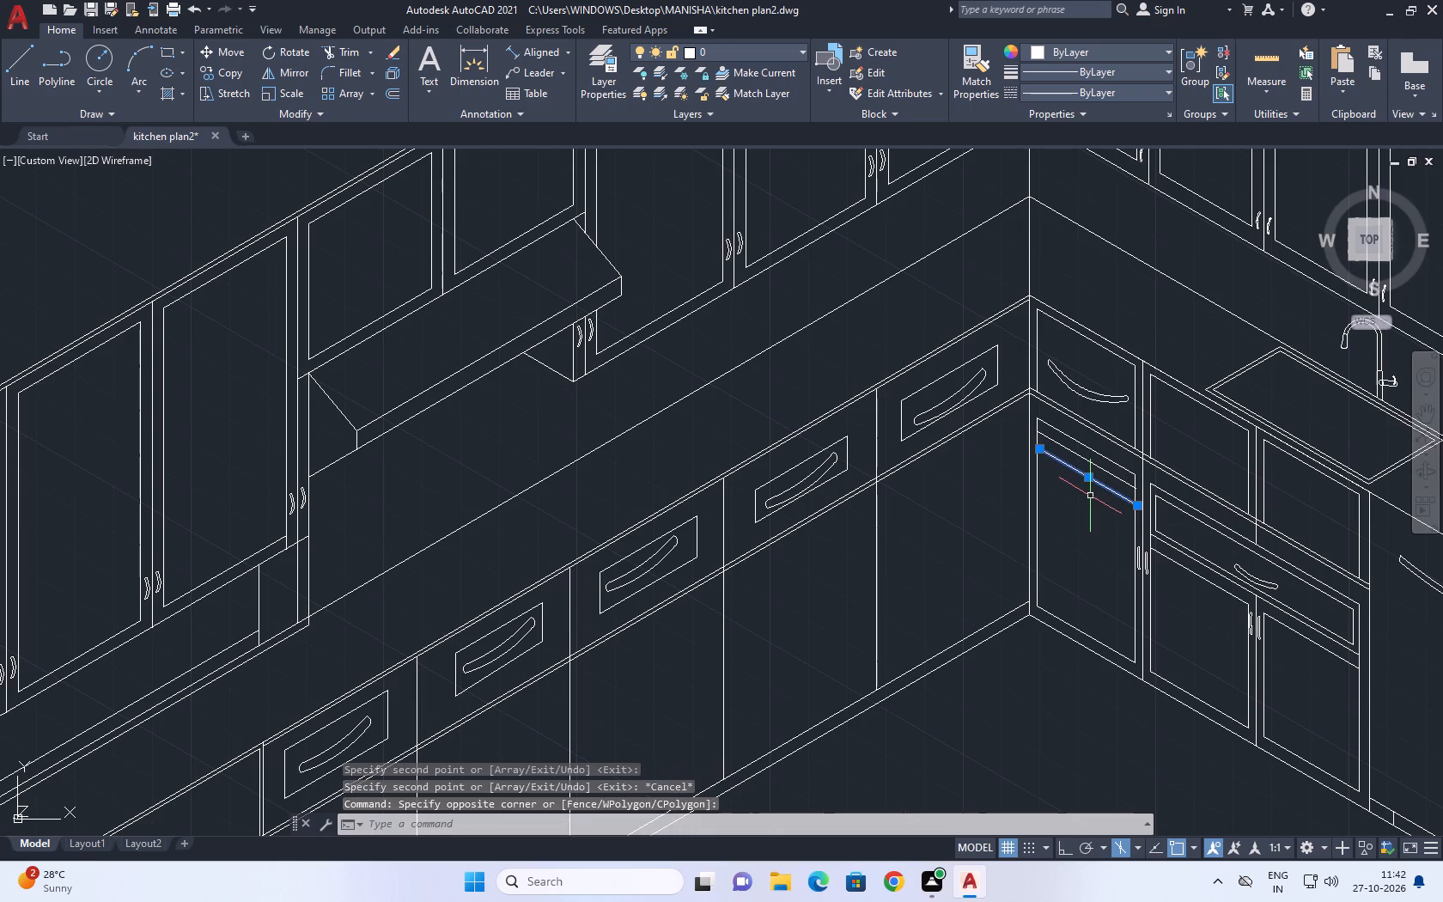
key("Delete")
Copy the corner door's handle-side vertical edge 3 units inward.
scroll(1133, 545, "up", 3)
left_click(1136, 541)
type("co")
key("space")
left_click(1081, 536)
type("3")
key("space")
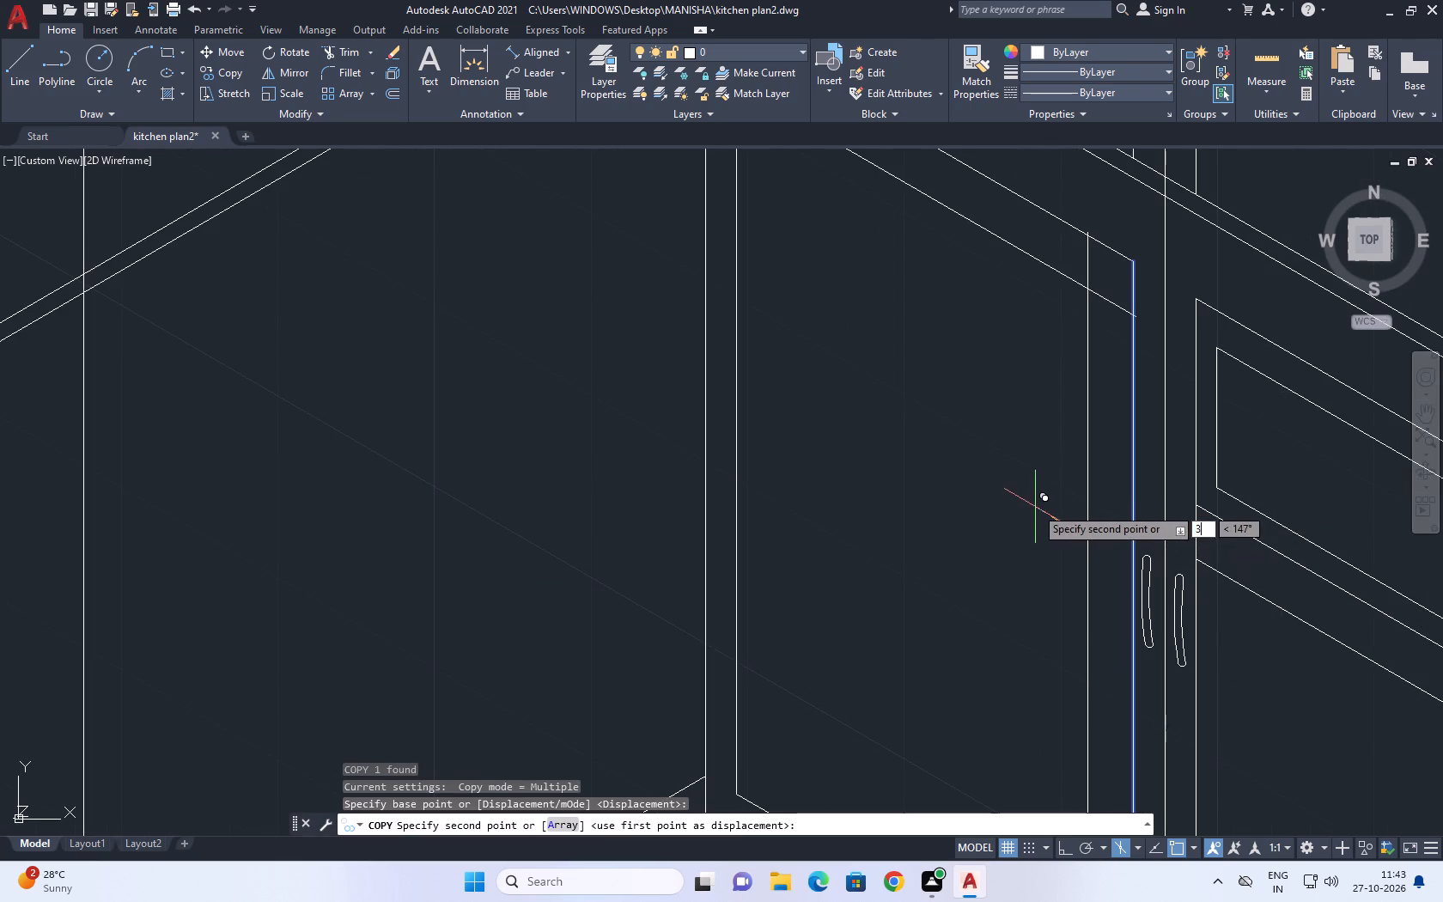
key("Escape")
Copy the corner door's wall-side vertical edge 3 units inward.
left_click_drag(742, 399, 734, 403)
left_click(721, 426)
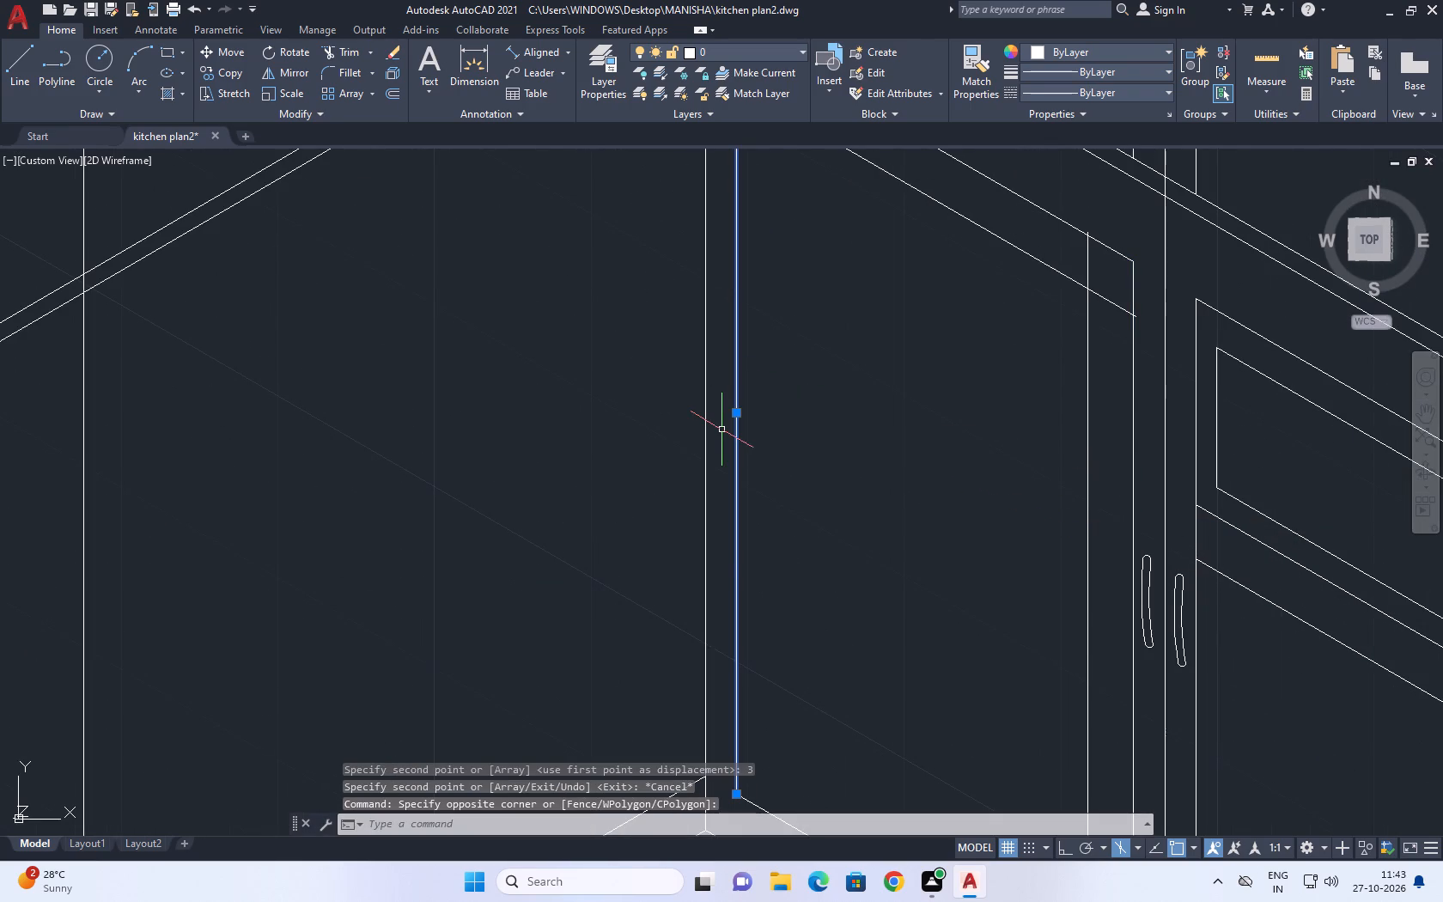
type("co")
key("space")
left_click(721, 430)
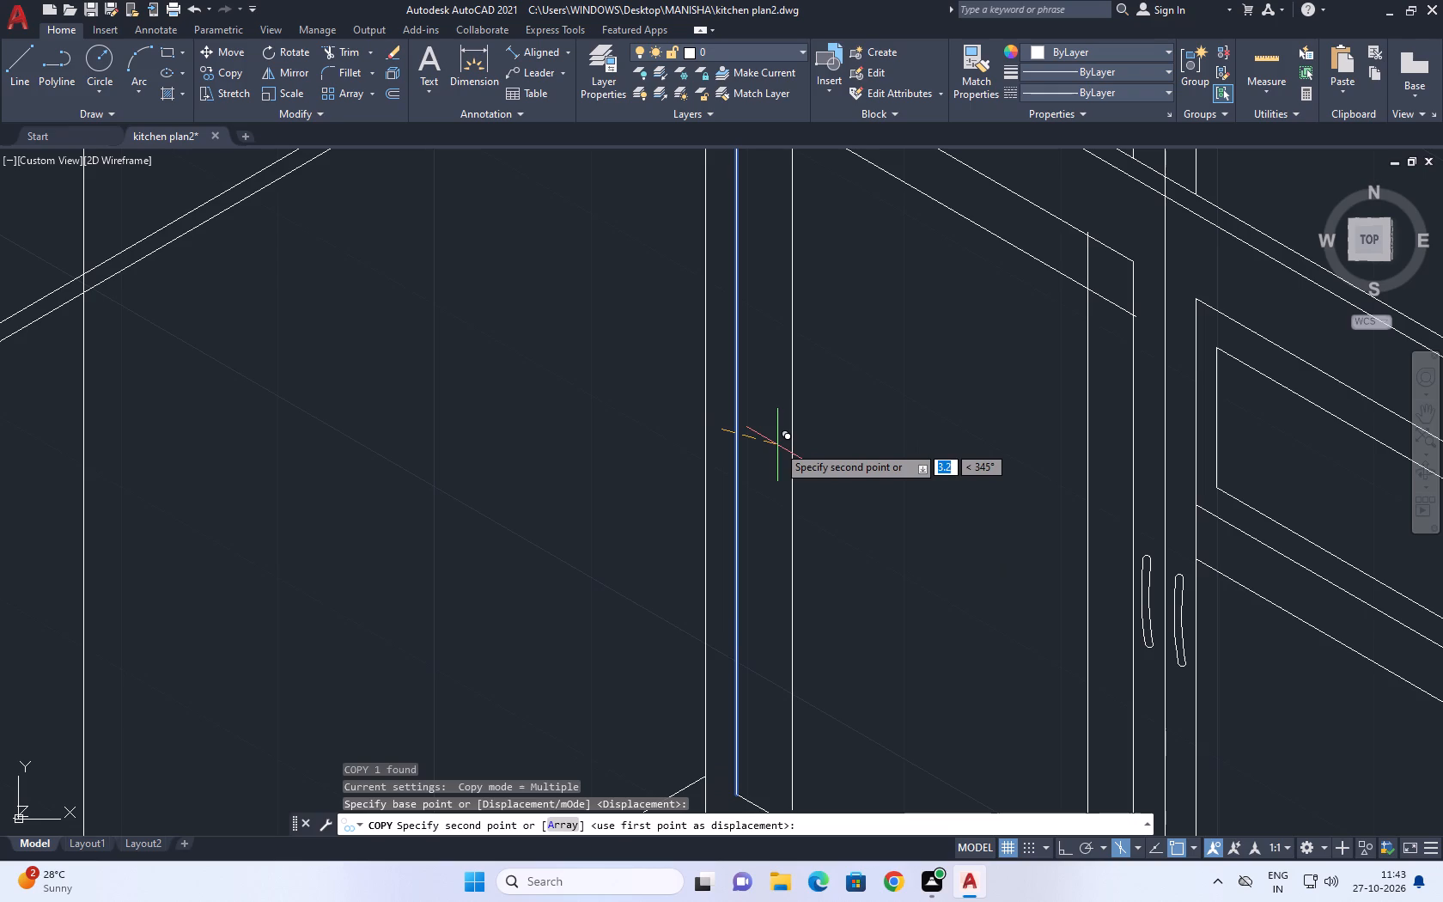
type("3")
key("space")
scroll(857, 420, "down", 2)
key("Escape")
With Ortho on, copy the corner door's bottom edge 3 units straight up.
left_click(860, 596)
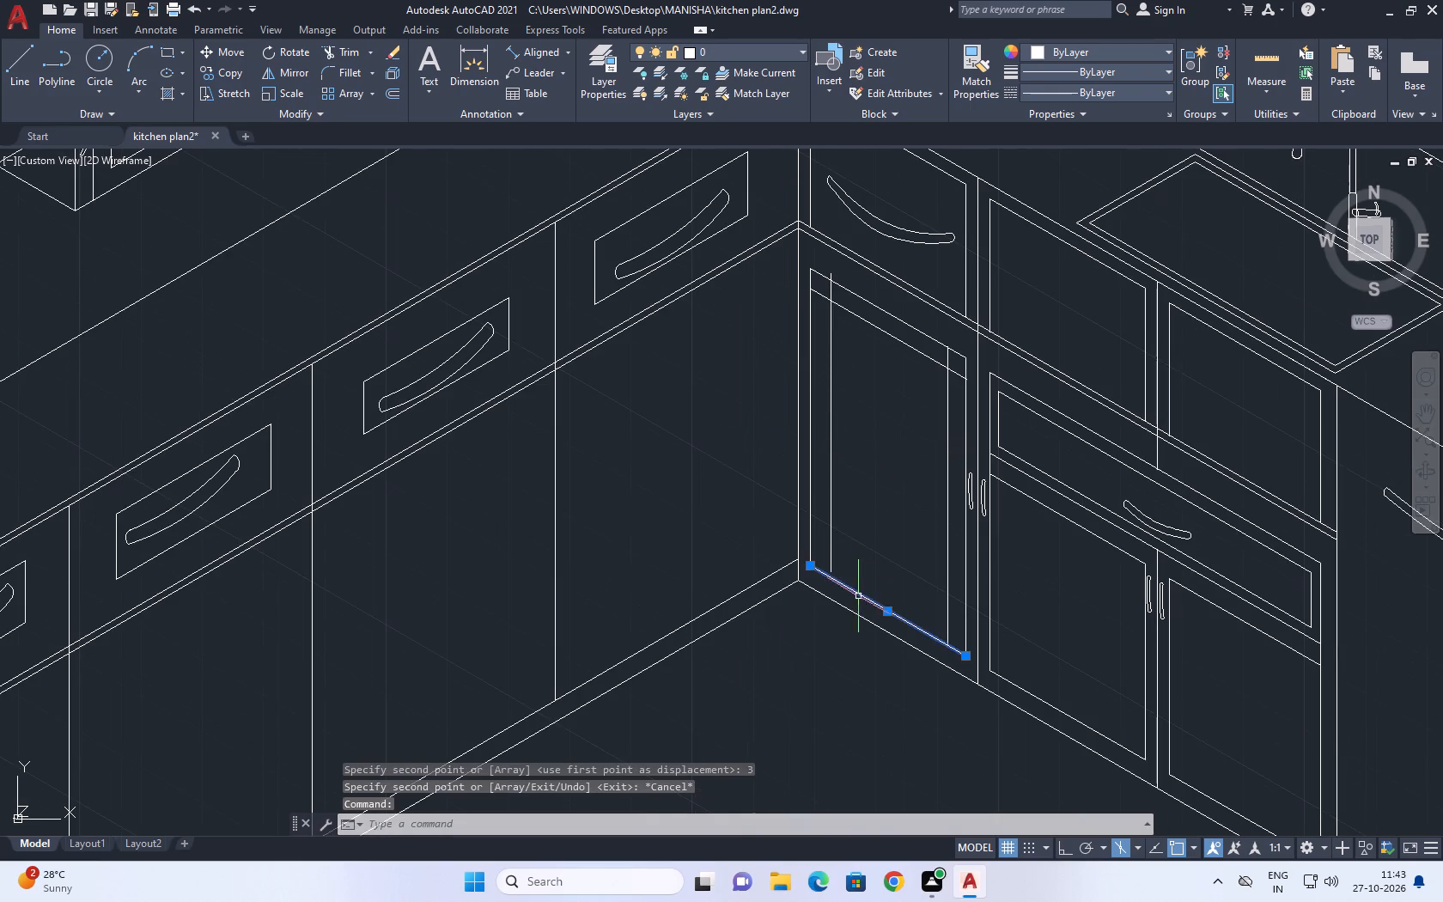
key("c")
type("o")
key("space")
left_click(868, 591)
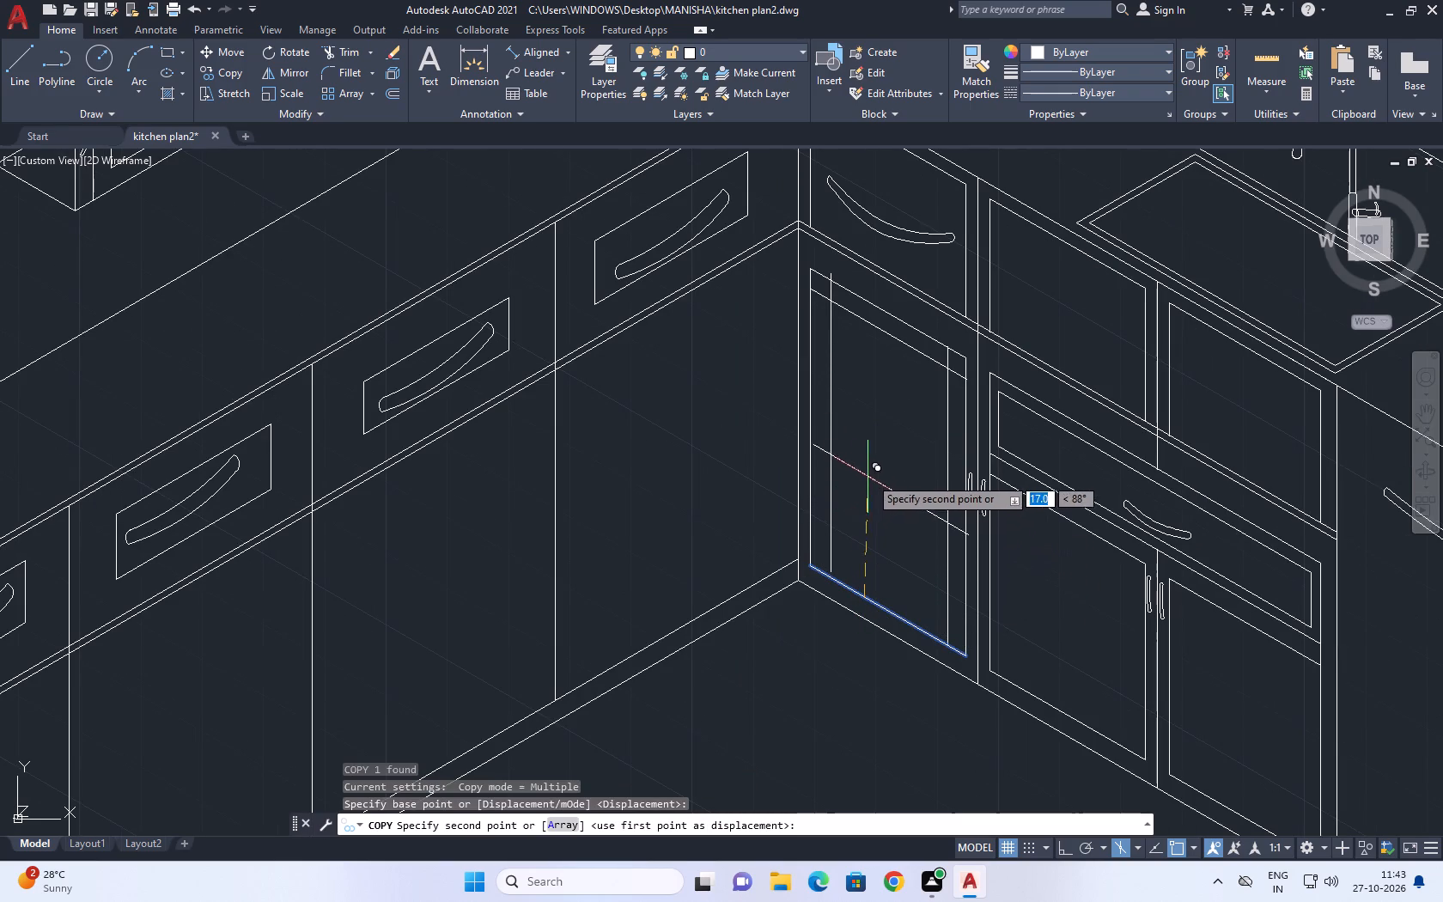
key("F8")
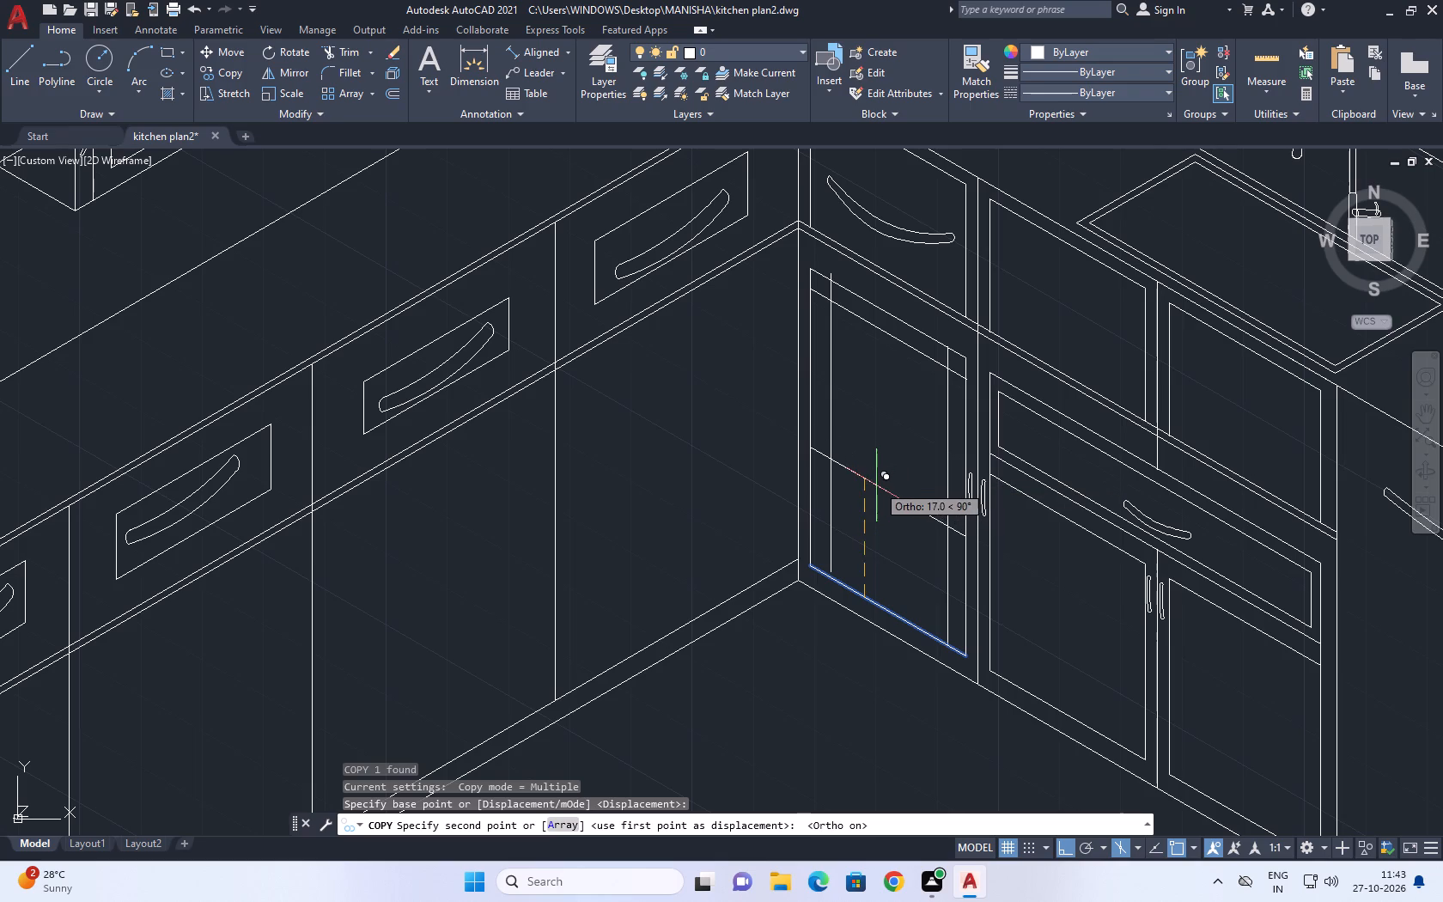
type("3")
key("space")
key("Escape")
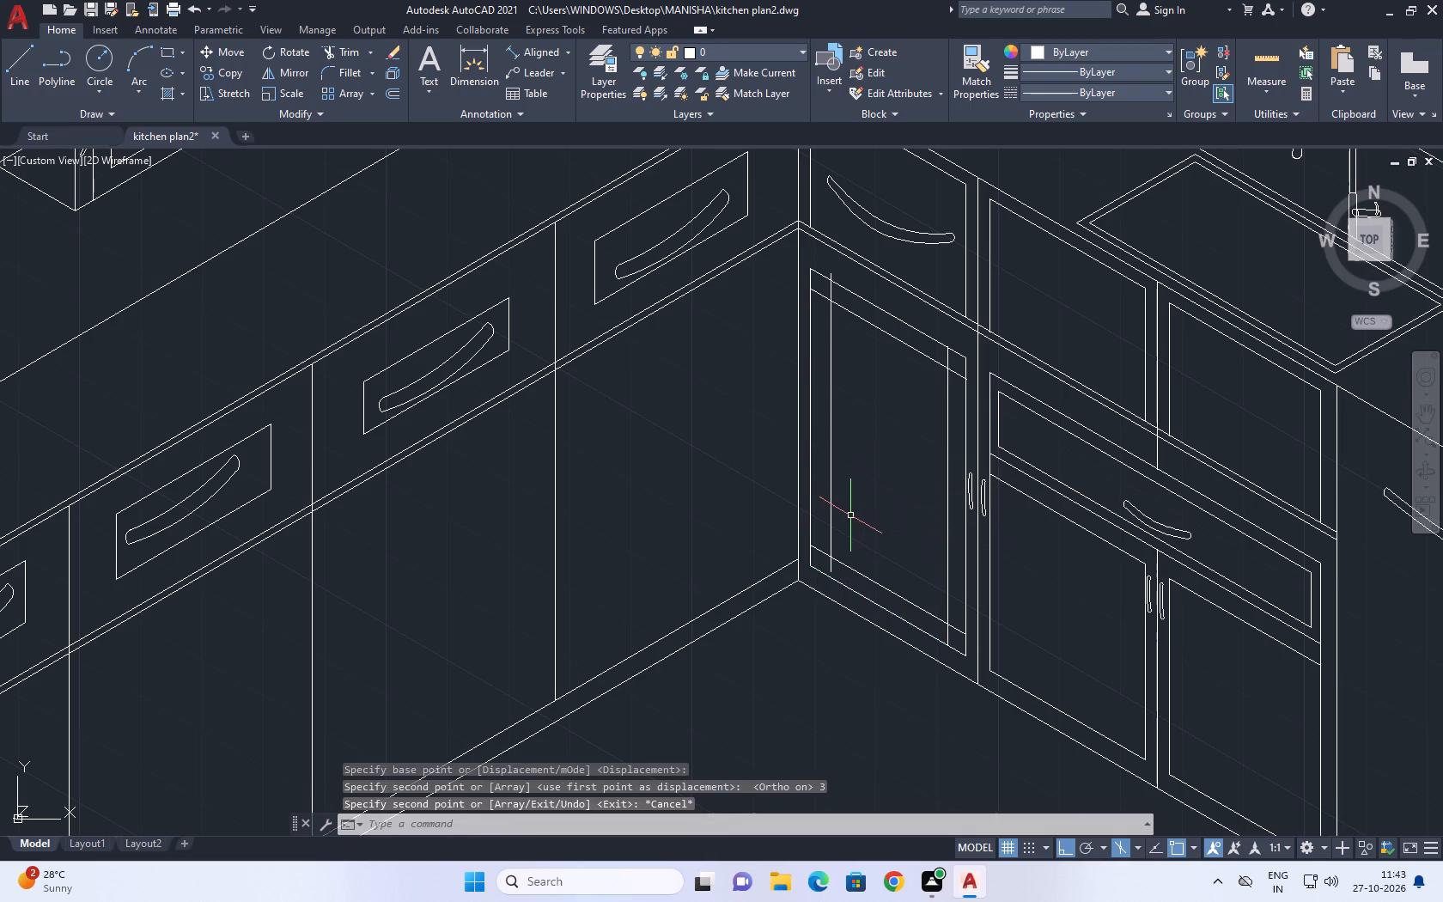
Trim the overlapping line ends at both bottom corners of the corner door's inner frame.
key("t")
key("r")
key("space")
scroll(945, 657, "up", 4)
left_click(1006, 539)
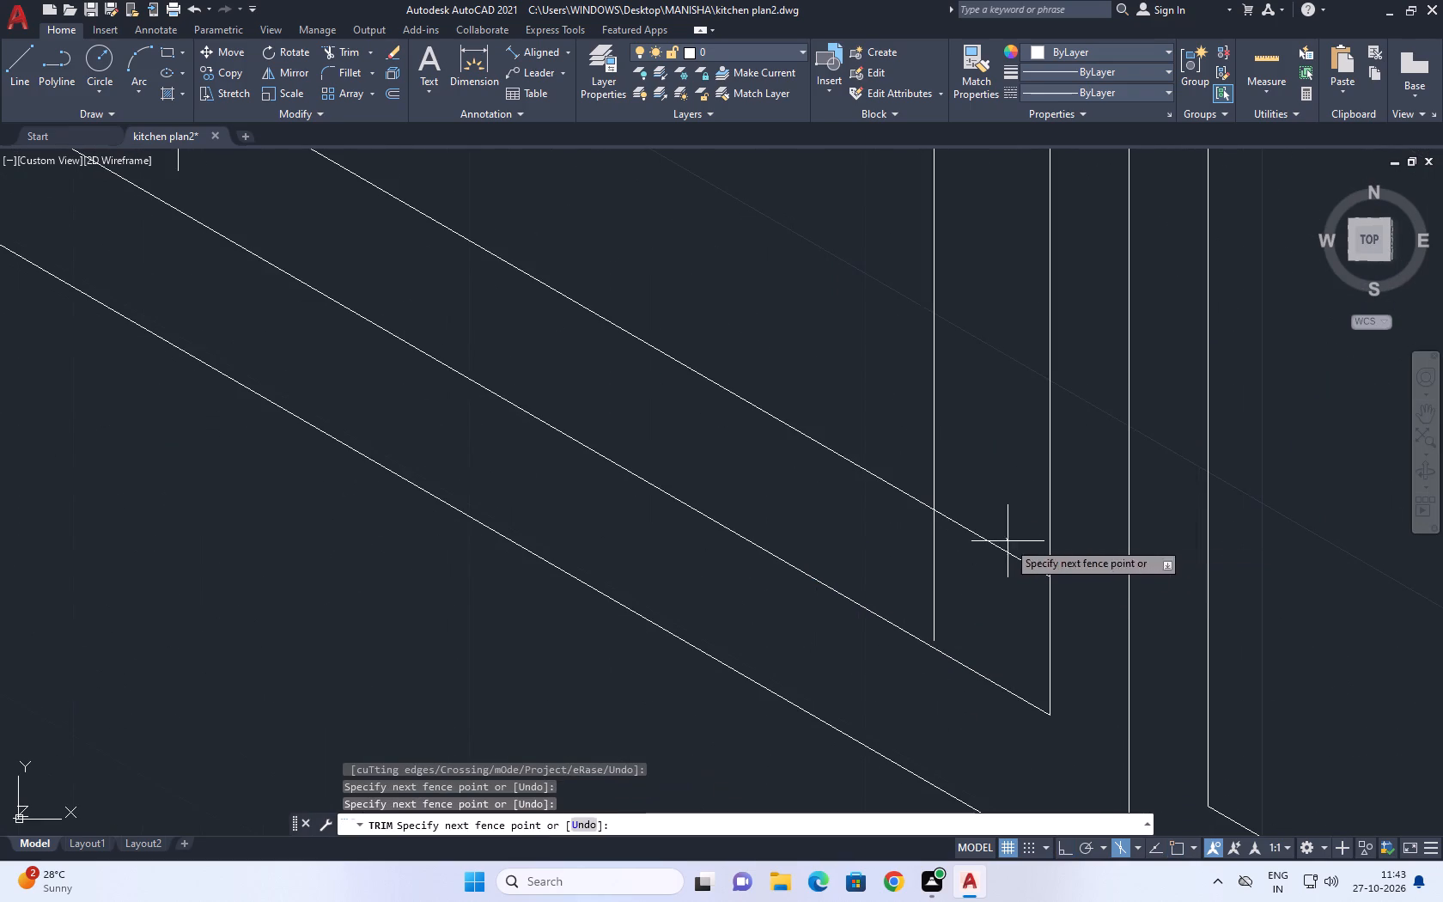
left_click(914, 564)
middle_click_drag(664, 472, 903, 573)
scroll(915, 572, "down", 5)
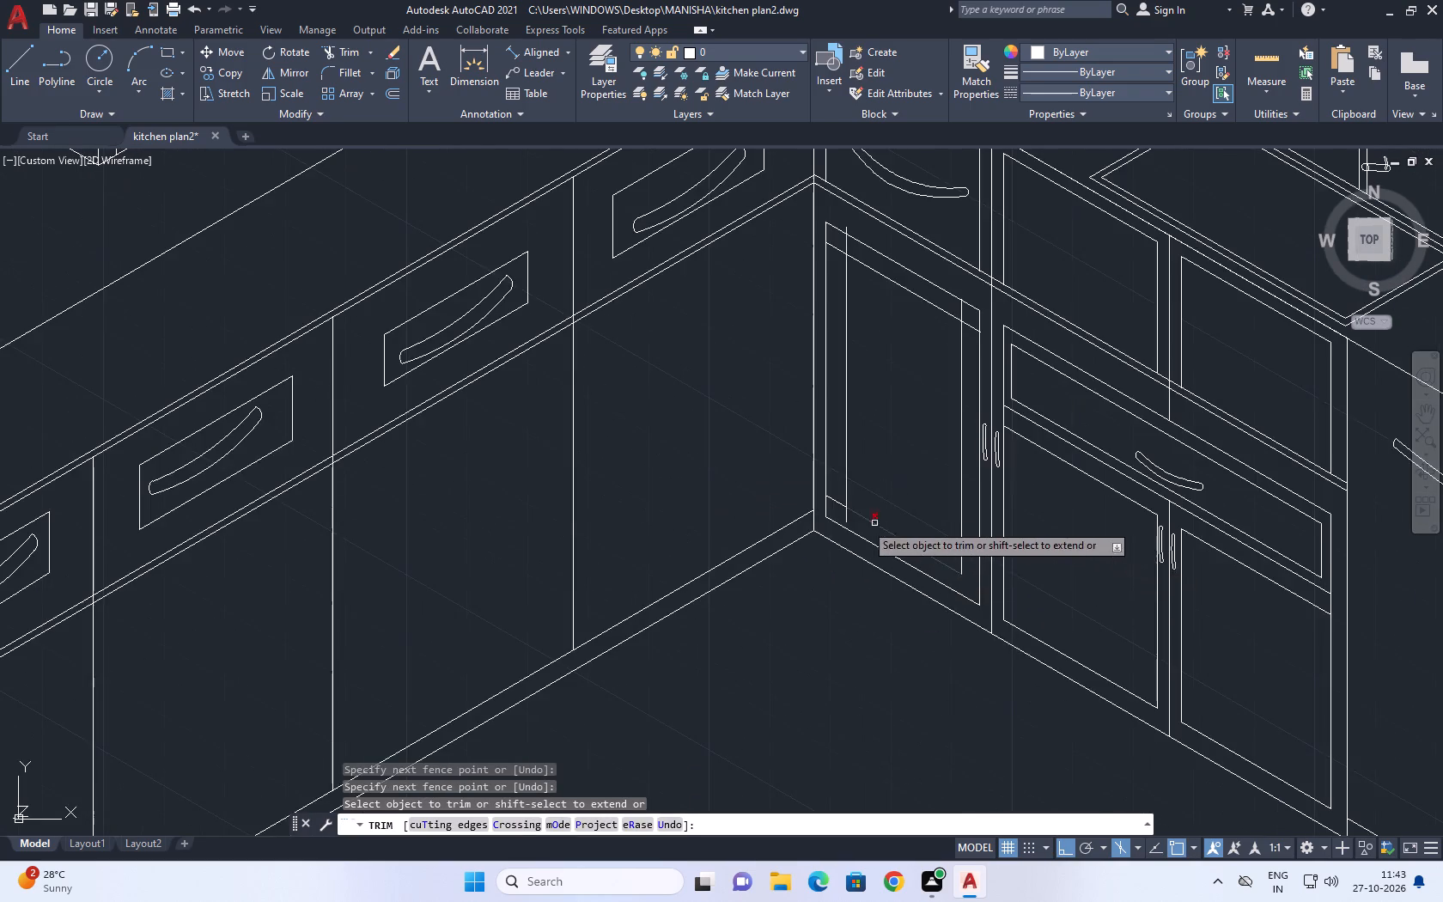
scroll(831, 519, "up", 5)
left_click(872, 329)
left_click(997, 535)
scroll(952, 507, "down", 6)
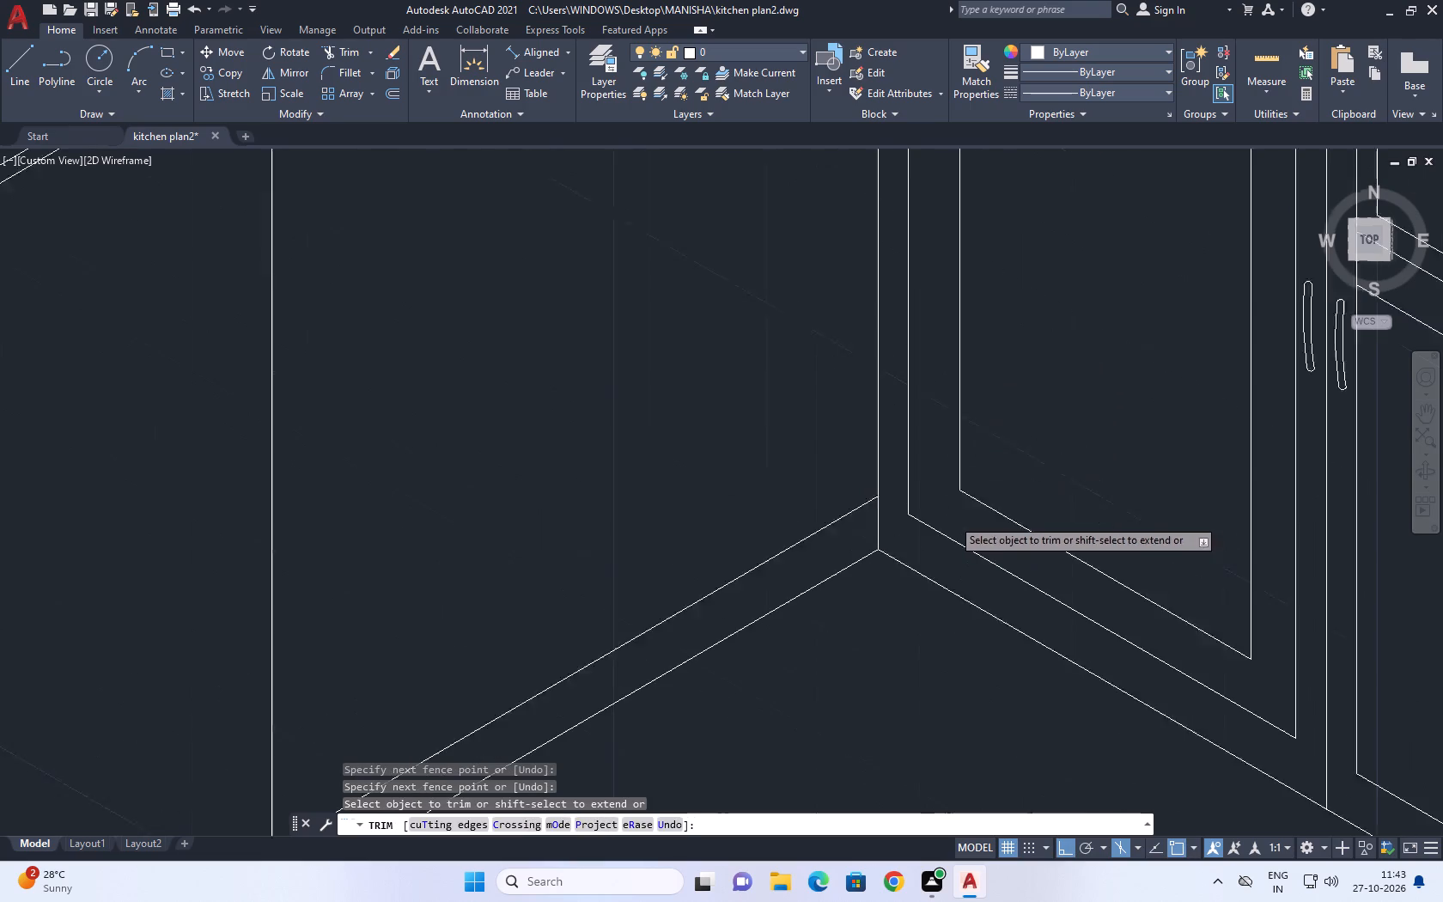
Trim the overlapping line ends at the wall-side top corner of the corner door's inner frame.
middle_click_drag(977, 469, 923, 769)
scroll(881, 393, "up", 3)
left_click(874, 432)
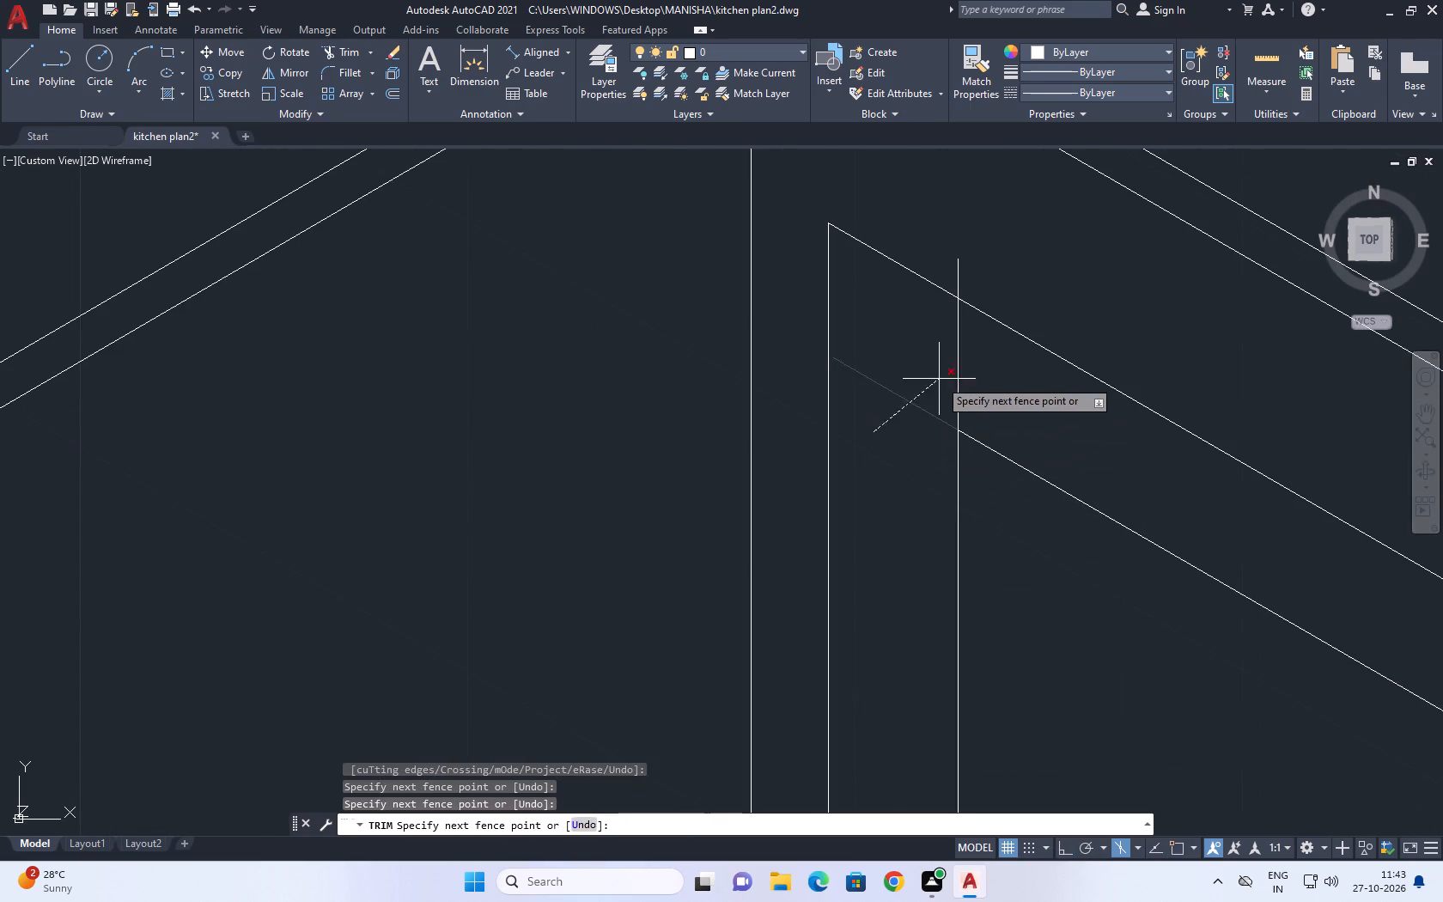
left_click(1003, 387)
left_click(977, 295)
left_click(943, 266)
scroll(831, 424, "down", 4)
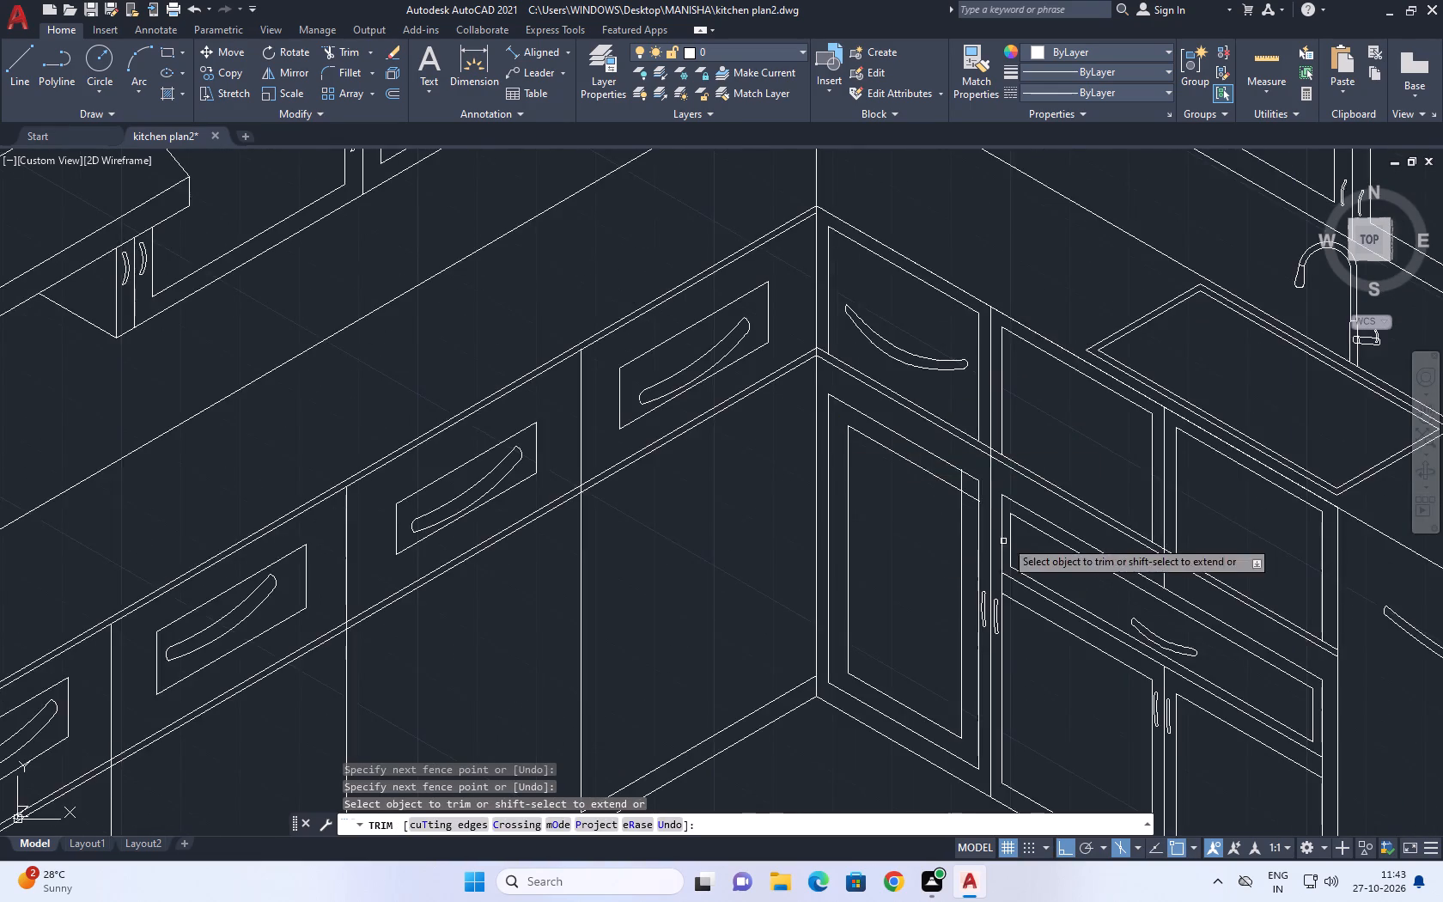
Trim the overlapping line ends and leftover stubs at the handle-side top corner of the corner door's inner frame.
scroll(955, 509, "up", 2)
scroll(963, 438, "up", 3)
left_click(969, 404)
left_click(1060, 653)
scroll(1154, 662, "up", 2)
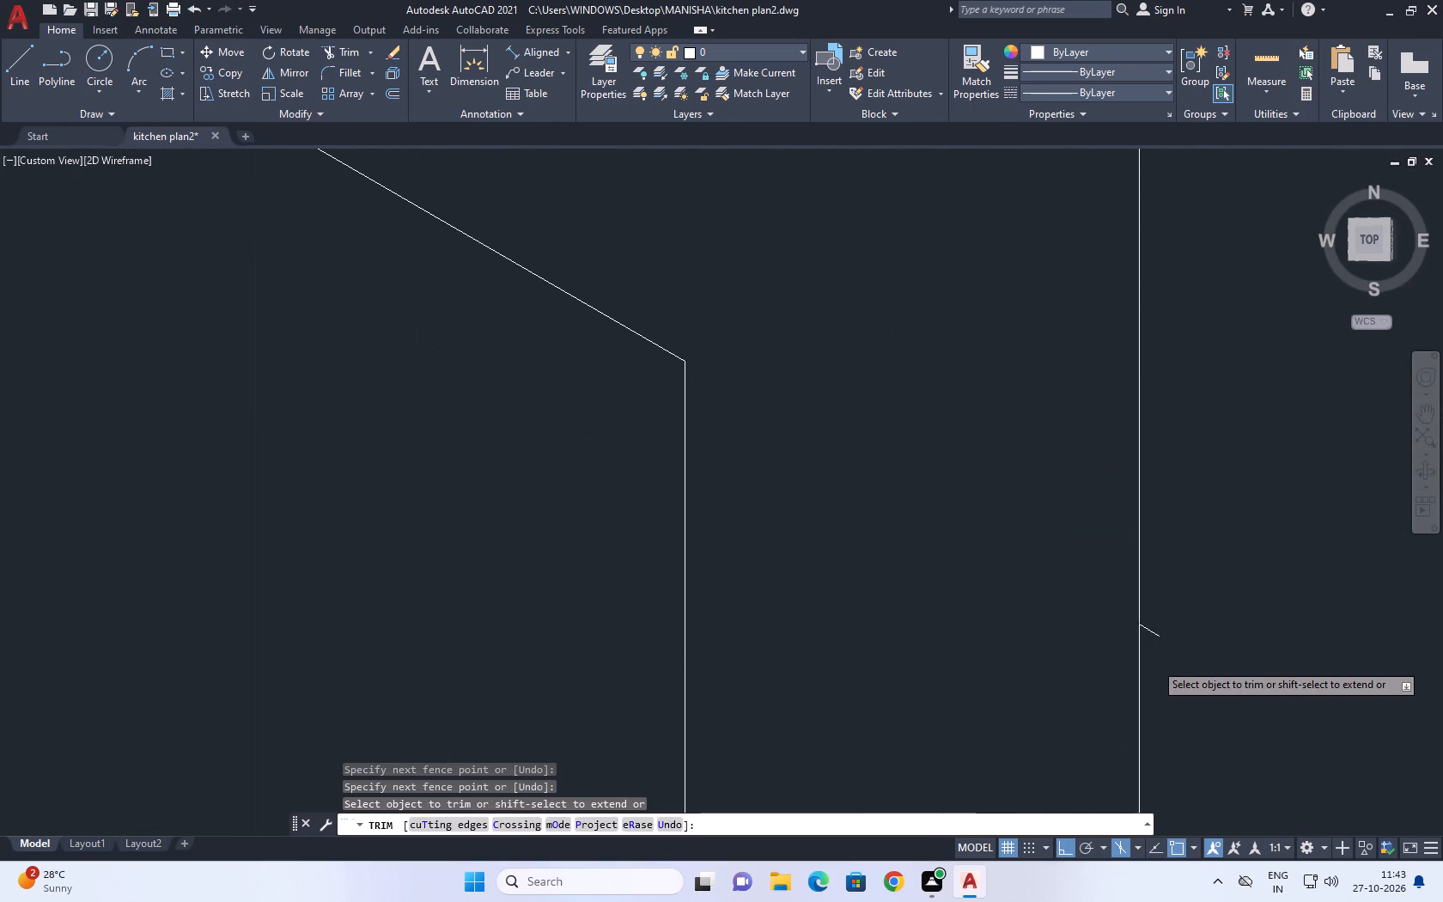
left_click(1156, 617)
left_click(1150, 647)
scroll(1136, 604, "down", 5)
scroll(1103, 530, "up", 1)
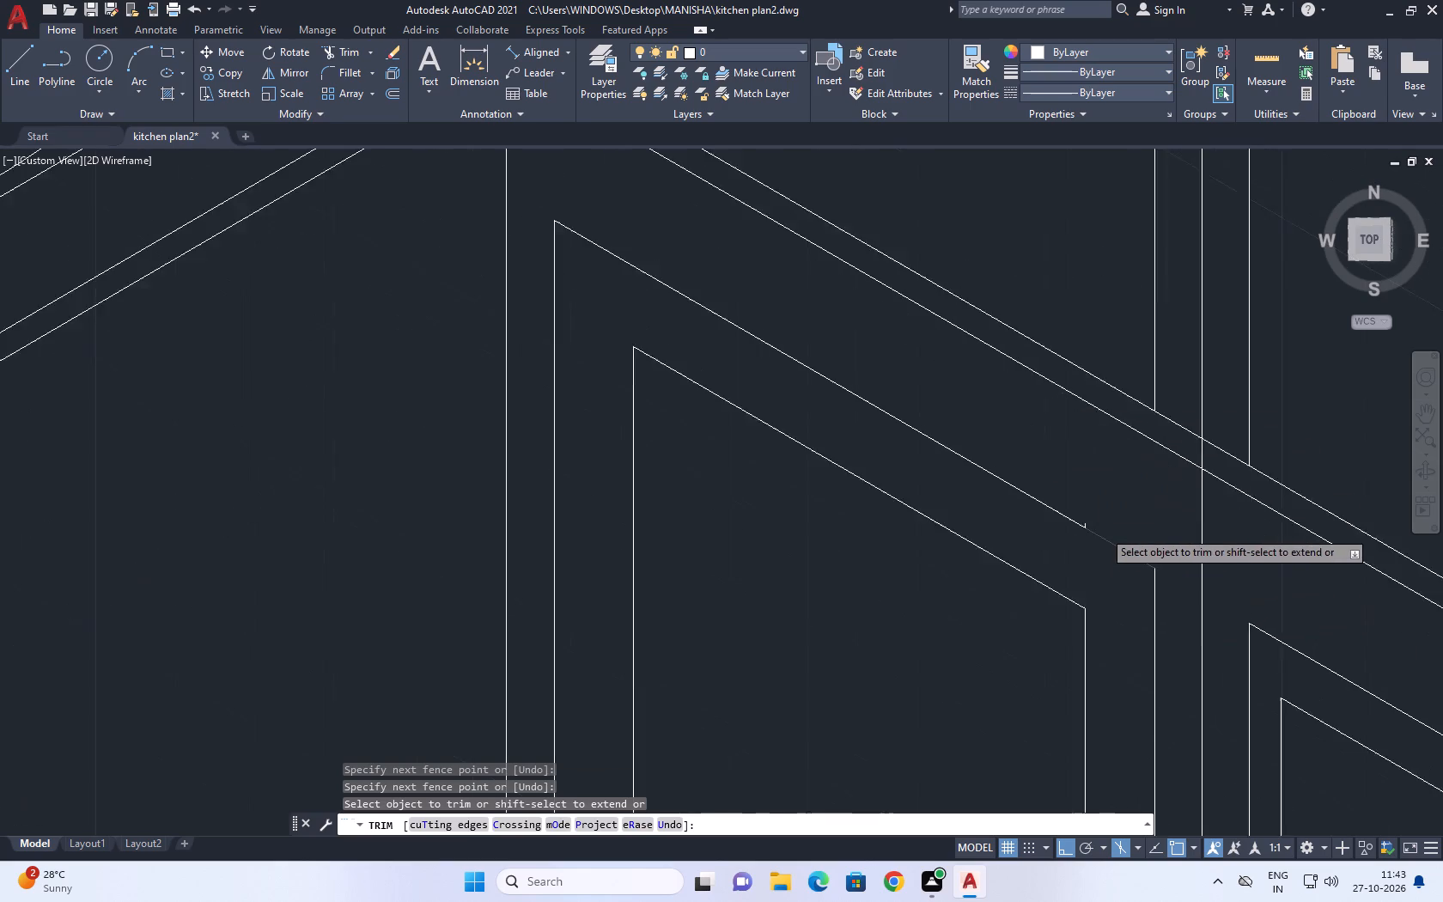
scroll(1103, 530, "up", 6)
scroll(831, 536, "up", 1)
left_click_drag(914, 539, 899, 530)
left_click(704, 424)
scroll(838, 451, "up", 1)
scroll(841, 454, "down", 3)
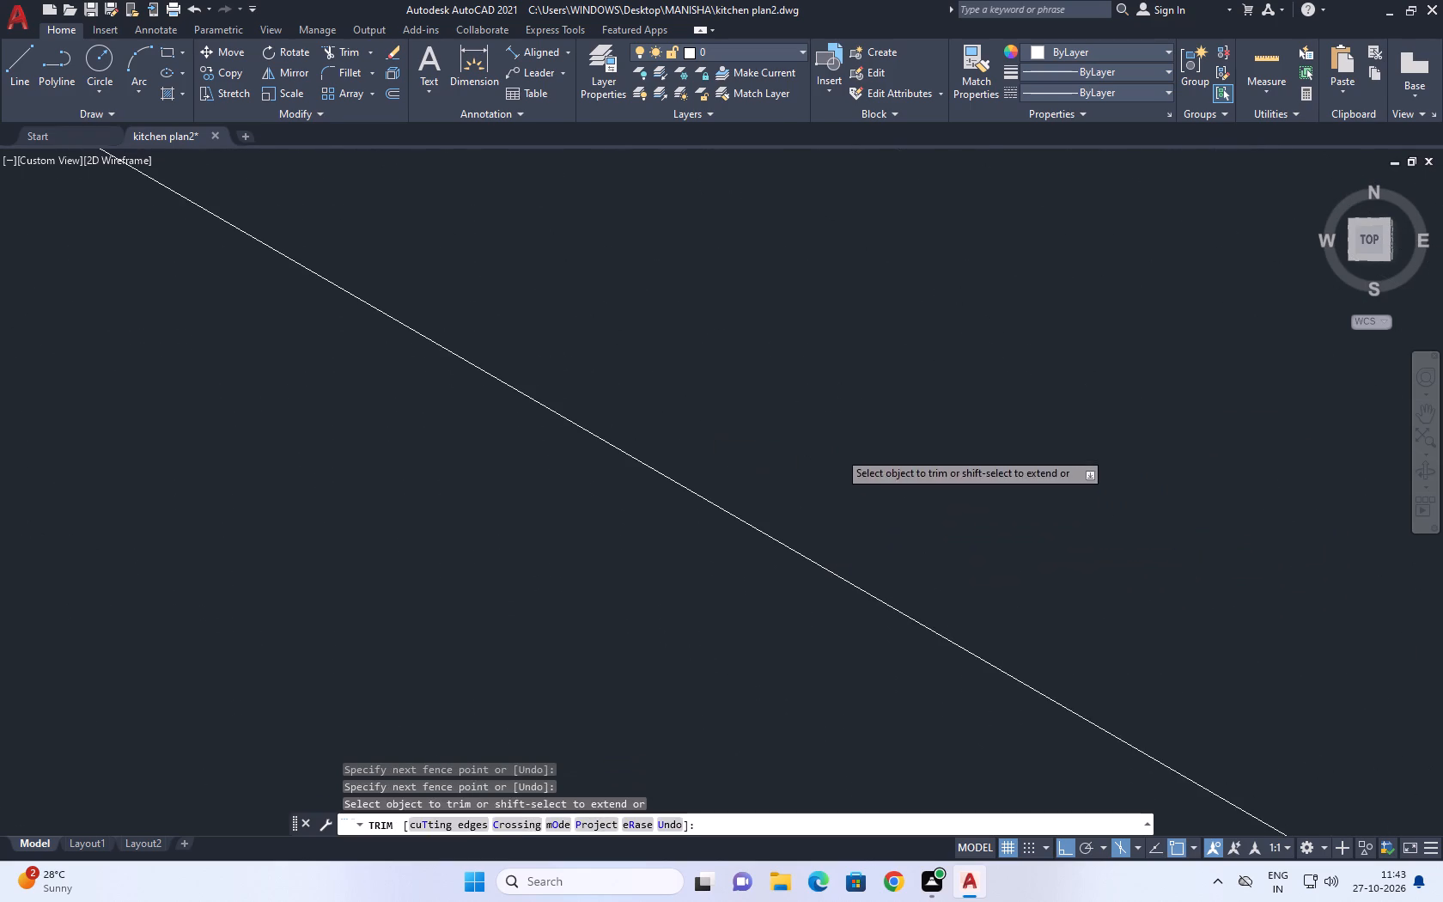
scroll(843, 460, "down", 15)
key("Escape")
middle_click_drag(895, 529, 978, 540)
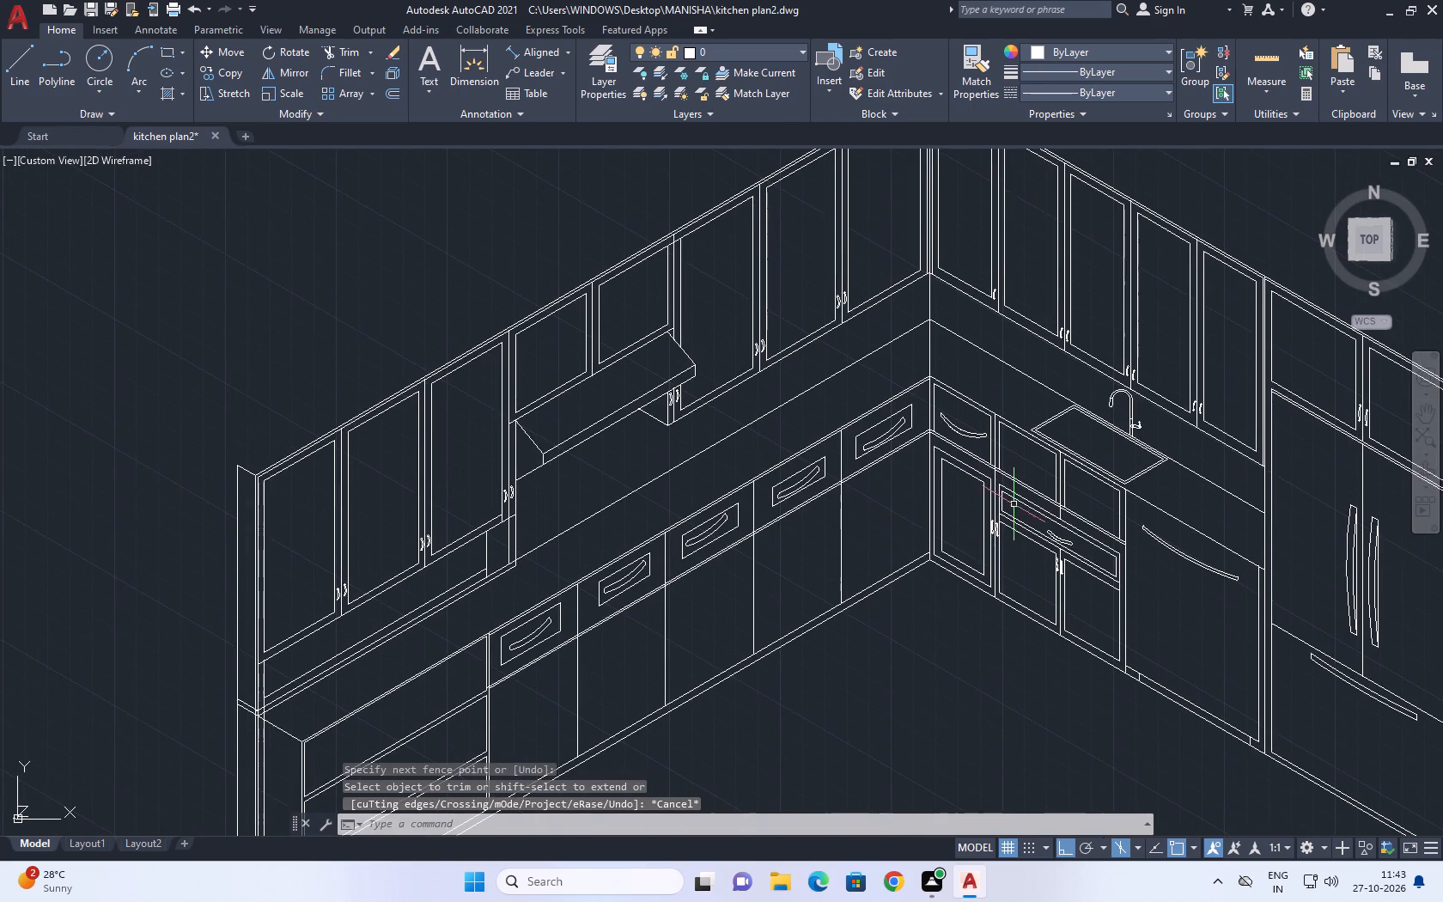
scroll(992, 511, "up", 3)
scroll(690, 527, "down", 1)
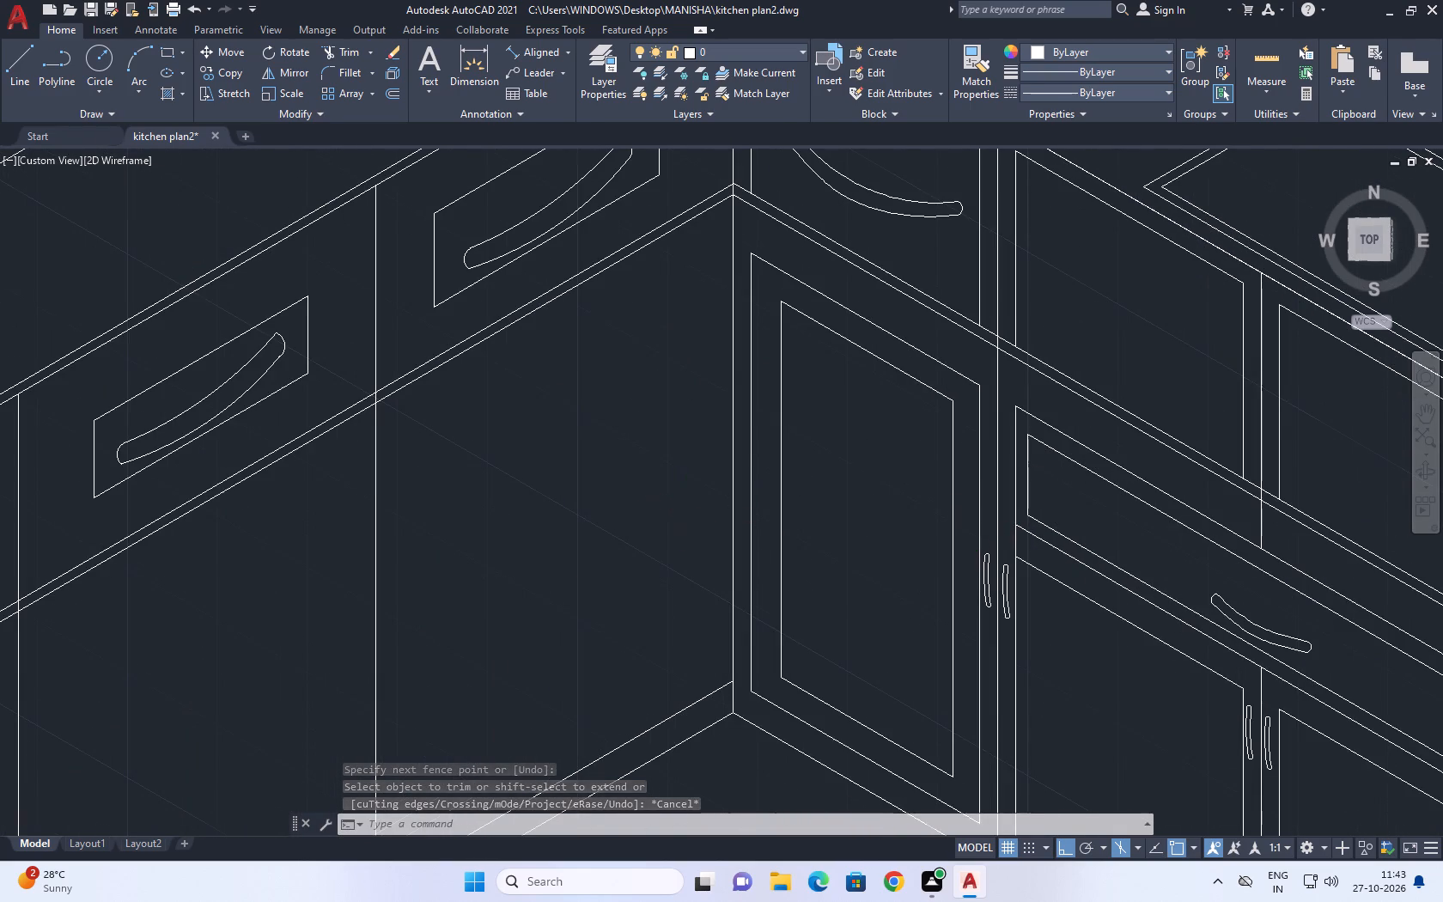
Extend the sink-side drawer front's top edge to the corner door and the corner door's top edge to the wall corner.
middle_click_drag(698, 566, 744, 684)
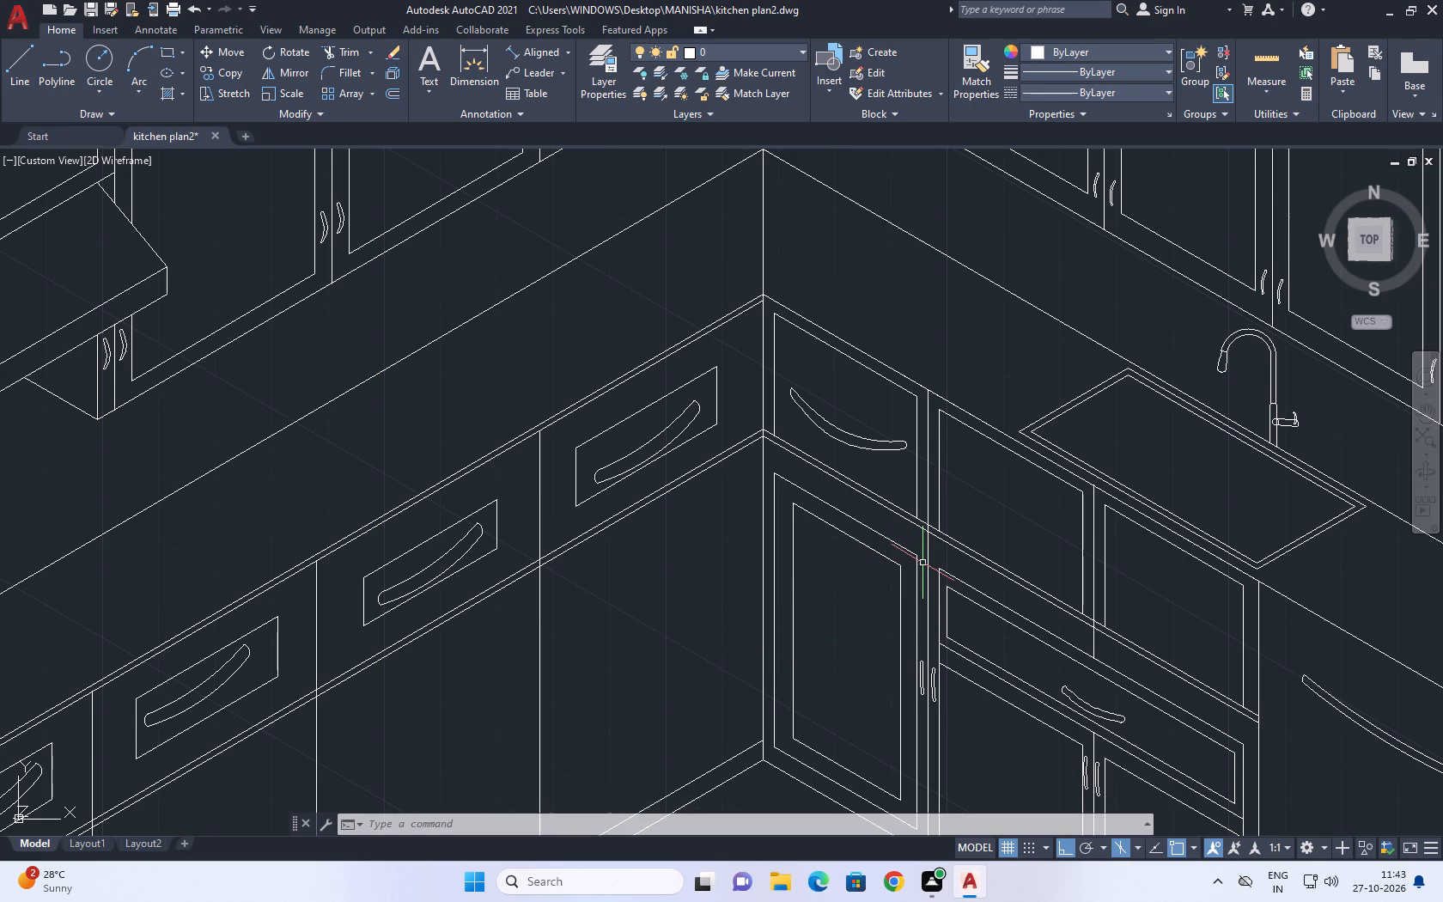
middle_click_drag(960, 646, 898, 445)
scroll(893, 430, "up", 1)
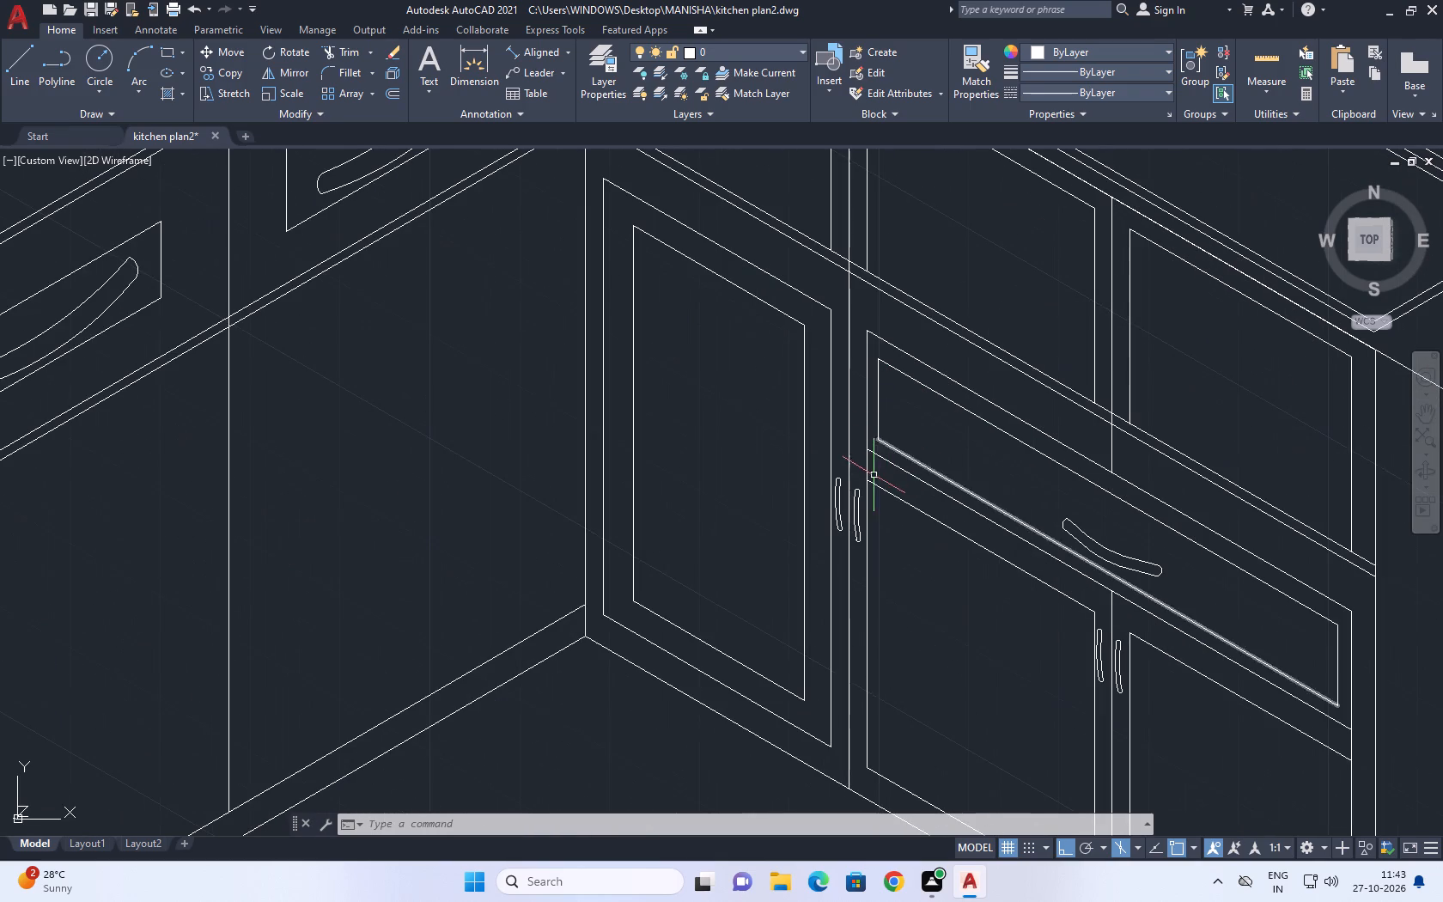
middle_click_drag(738, 414, 741, 491)
scroll(817, 403, "up", 2)
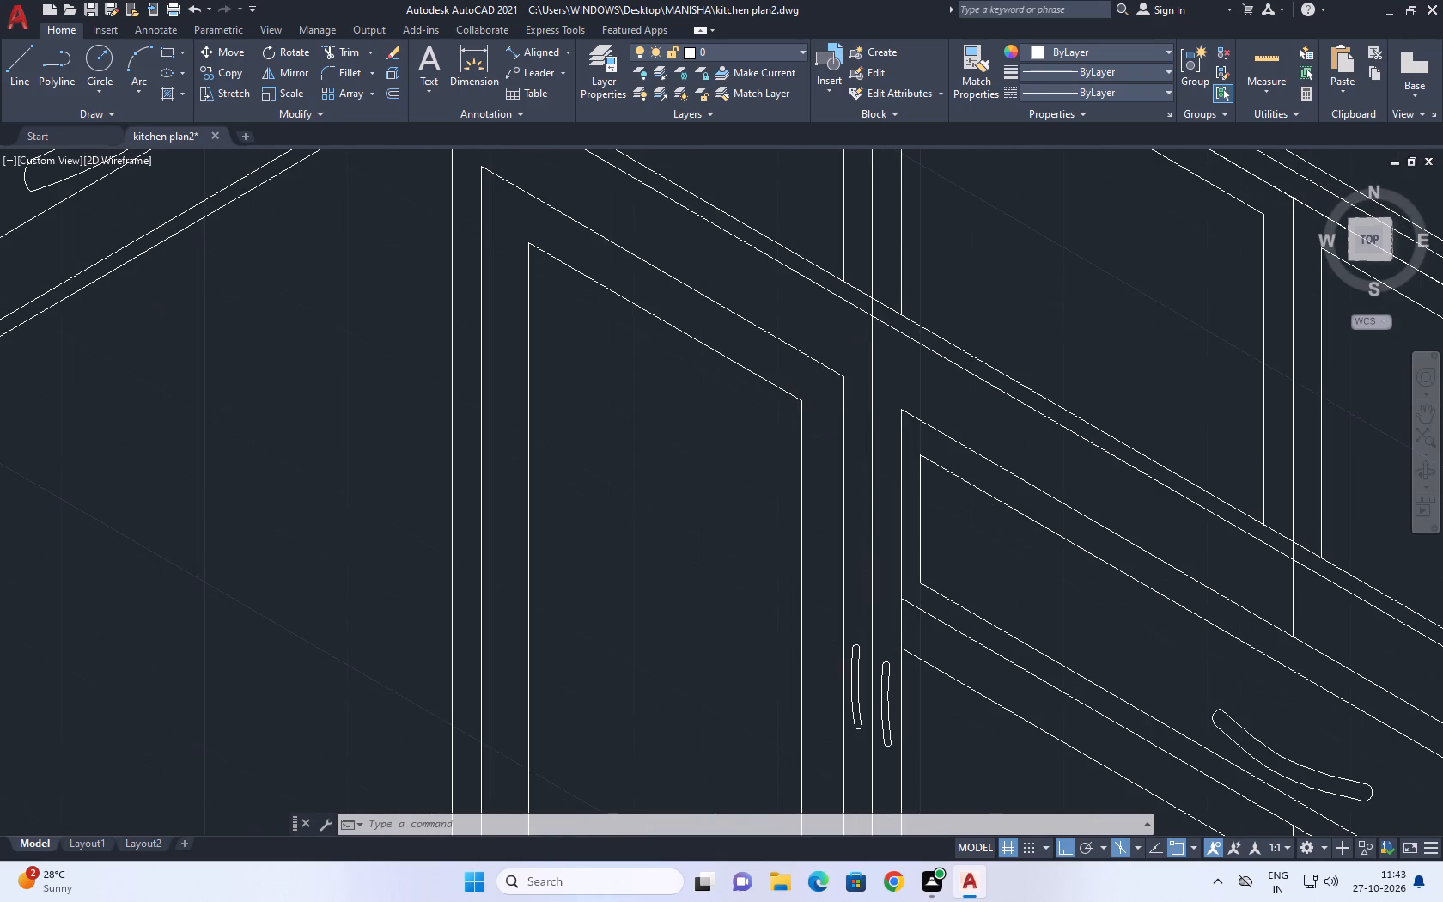
key("e")
key("x")
key("space")
left_click(981, 428)
left_click(965, 435)
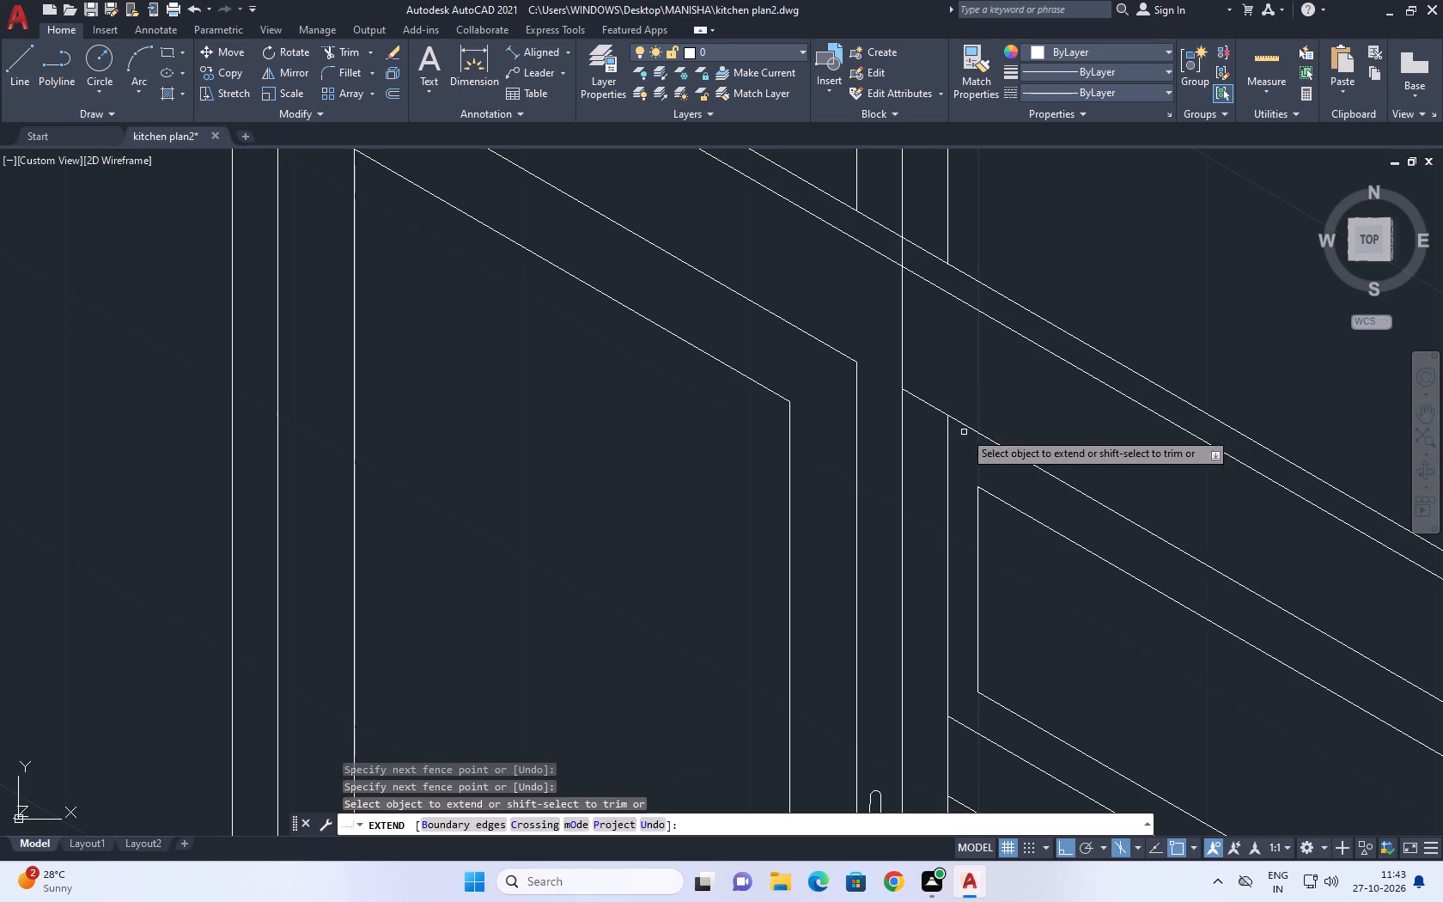
left_click(951, 408)
left_click(937, 415)
scroll(918, 387, "down", 4)
left_click(852, 347)
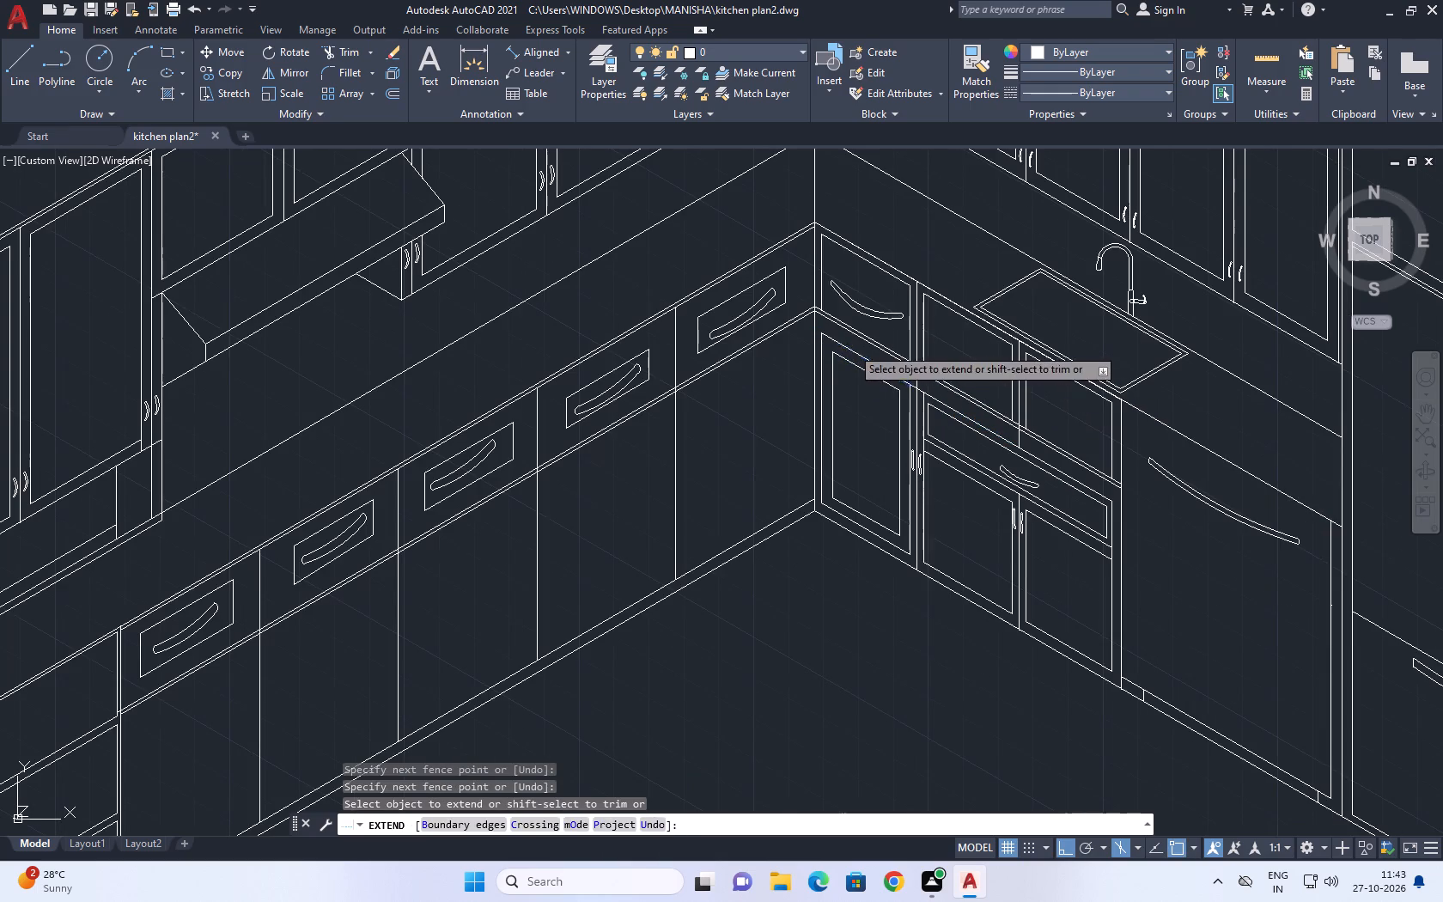
left_click(827, 340)
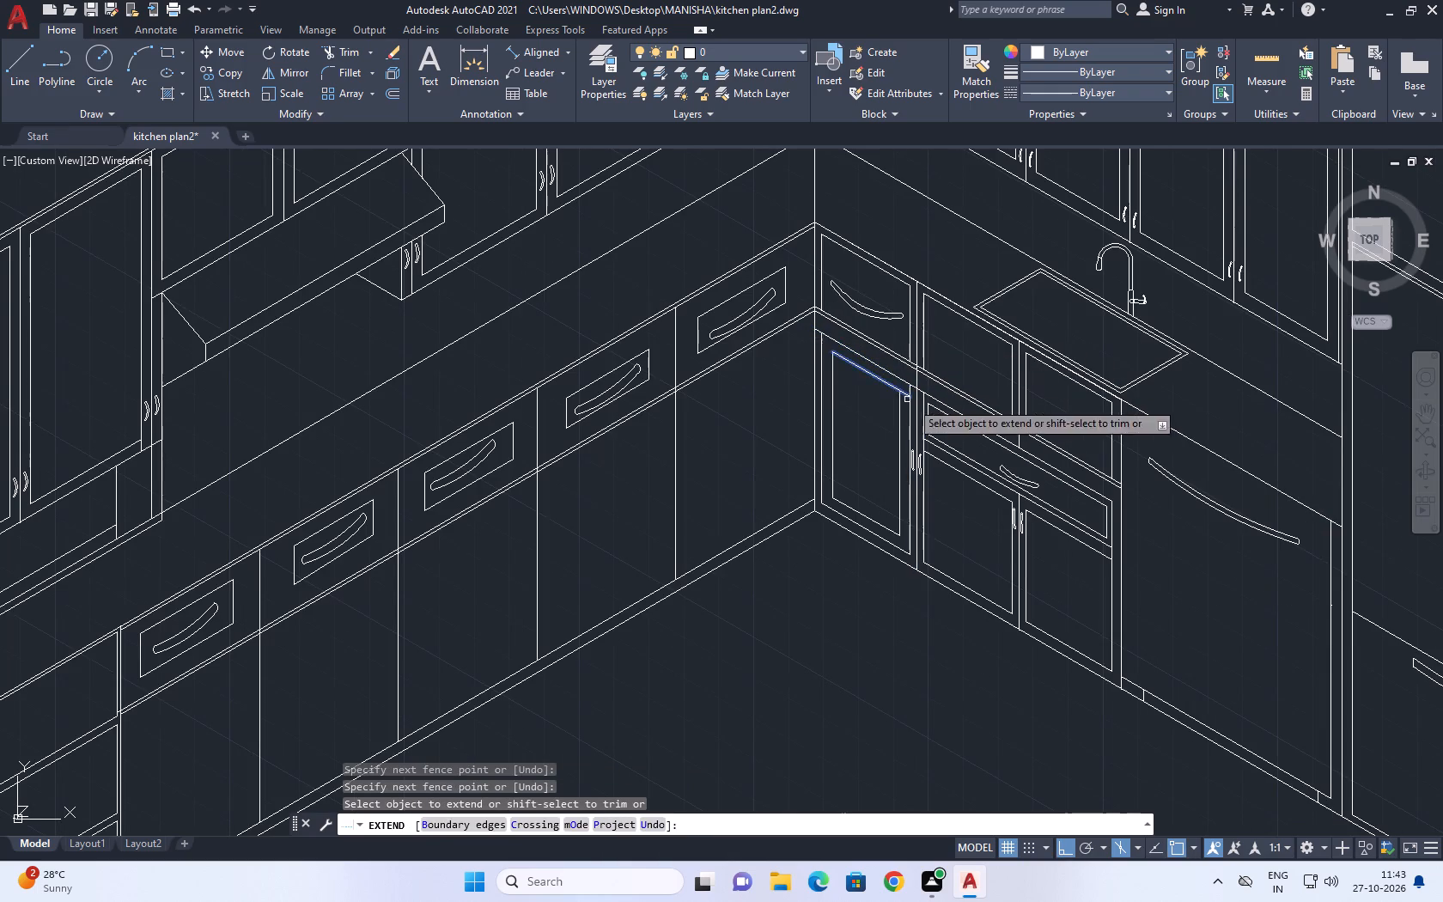
key("Escape")
Extend the far end of the sink-side drawer front's top edge to the cabinet's end line.
key("space")
scroll(1105, 490, "up", 2)
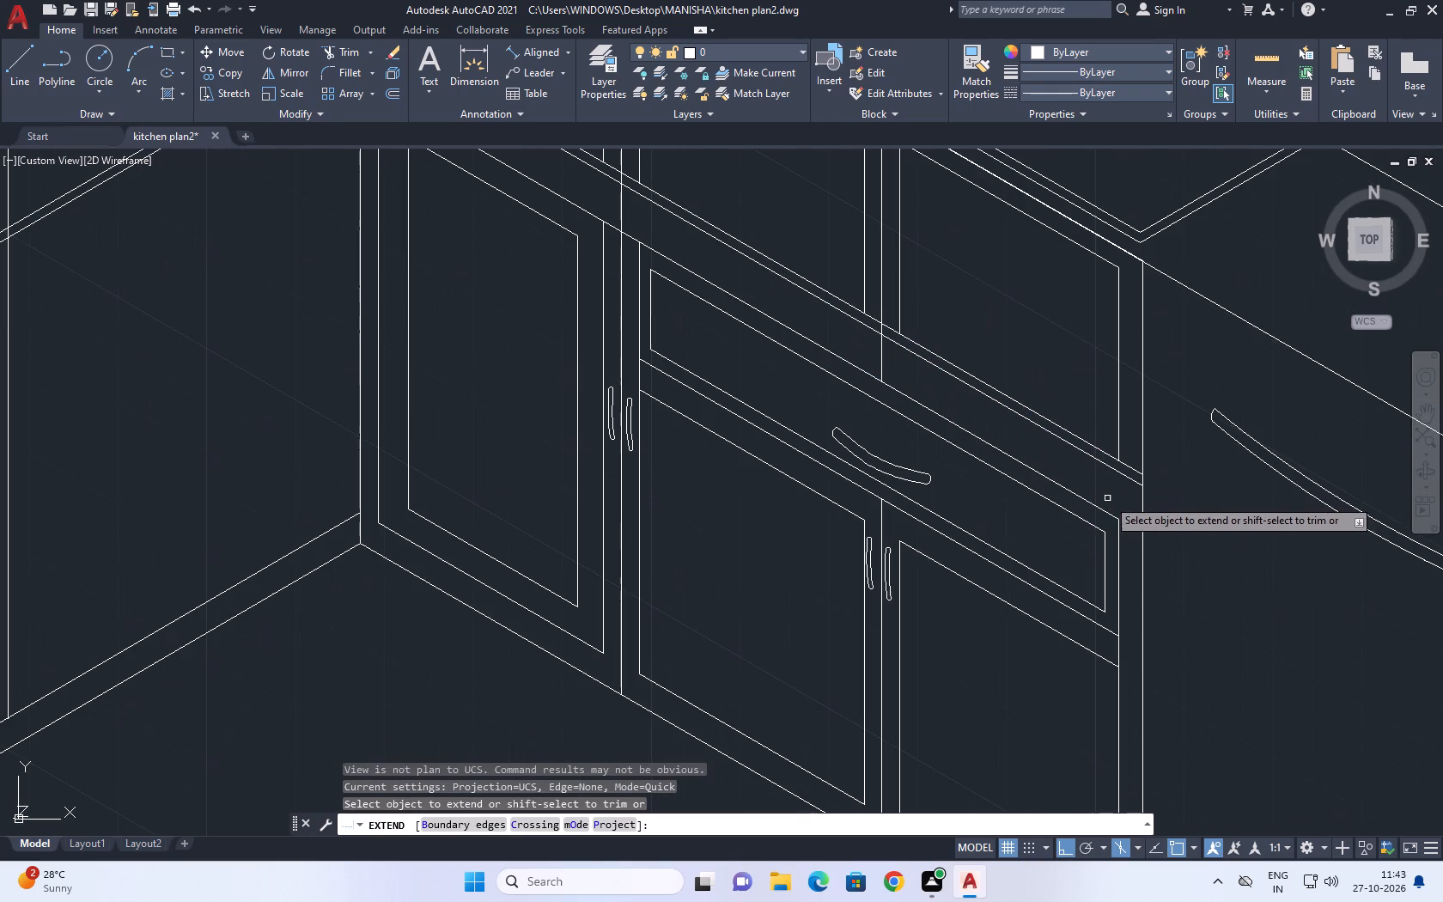
scroll(1047, 545, "up", 1)
scroll(969, 472, "down", 1)
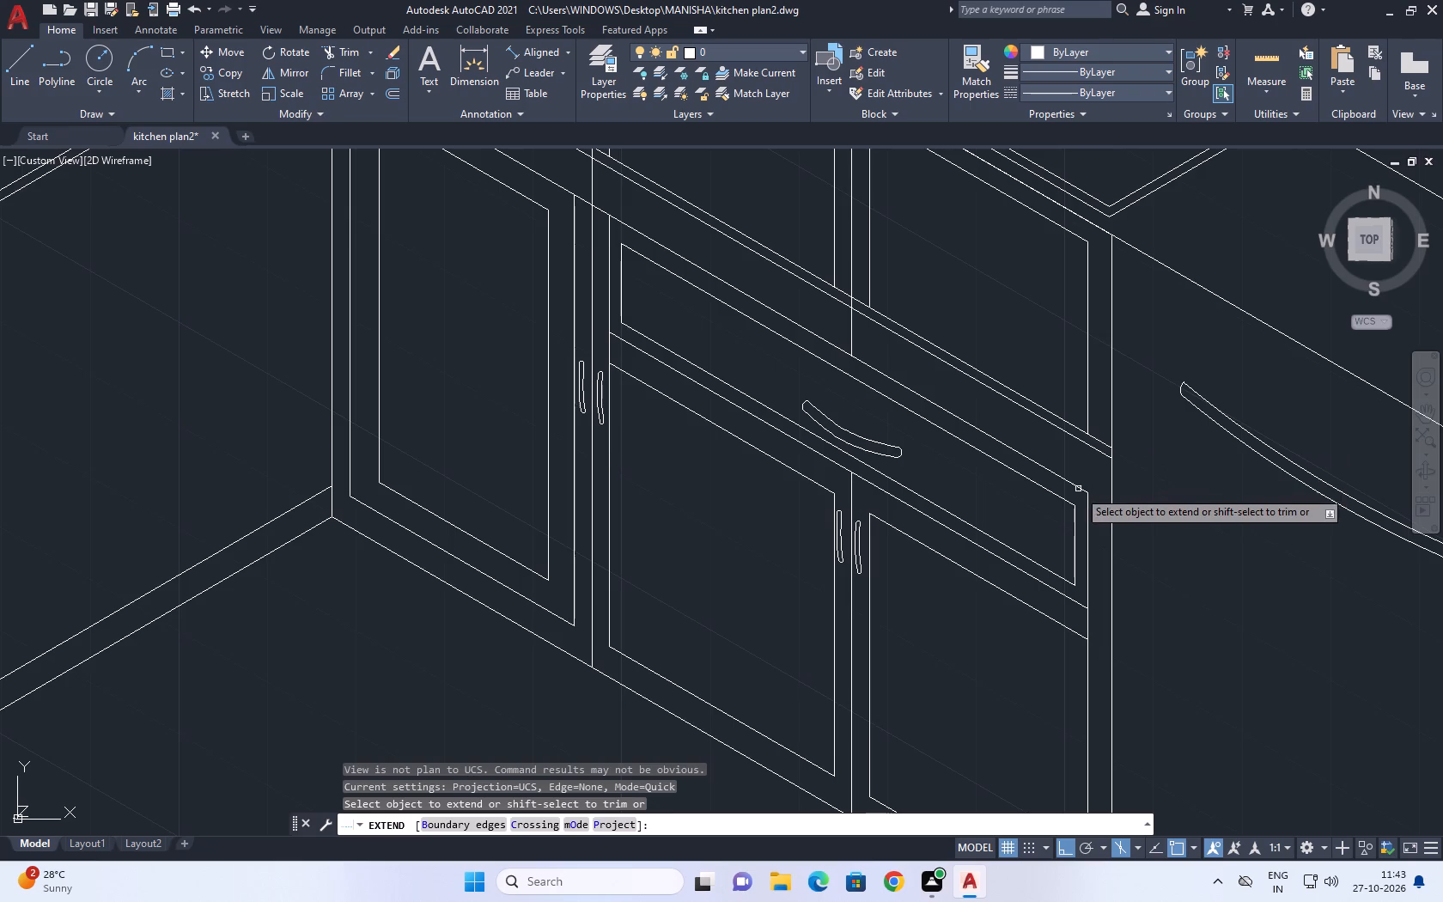
left_click(1080, 487)
key("Escape")
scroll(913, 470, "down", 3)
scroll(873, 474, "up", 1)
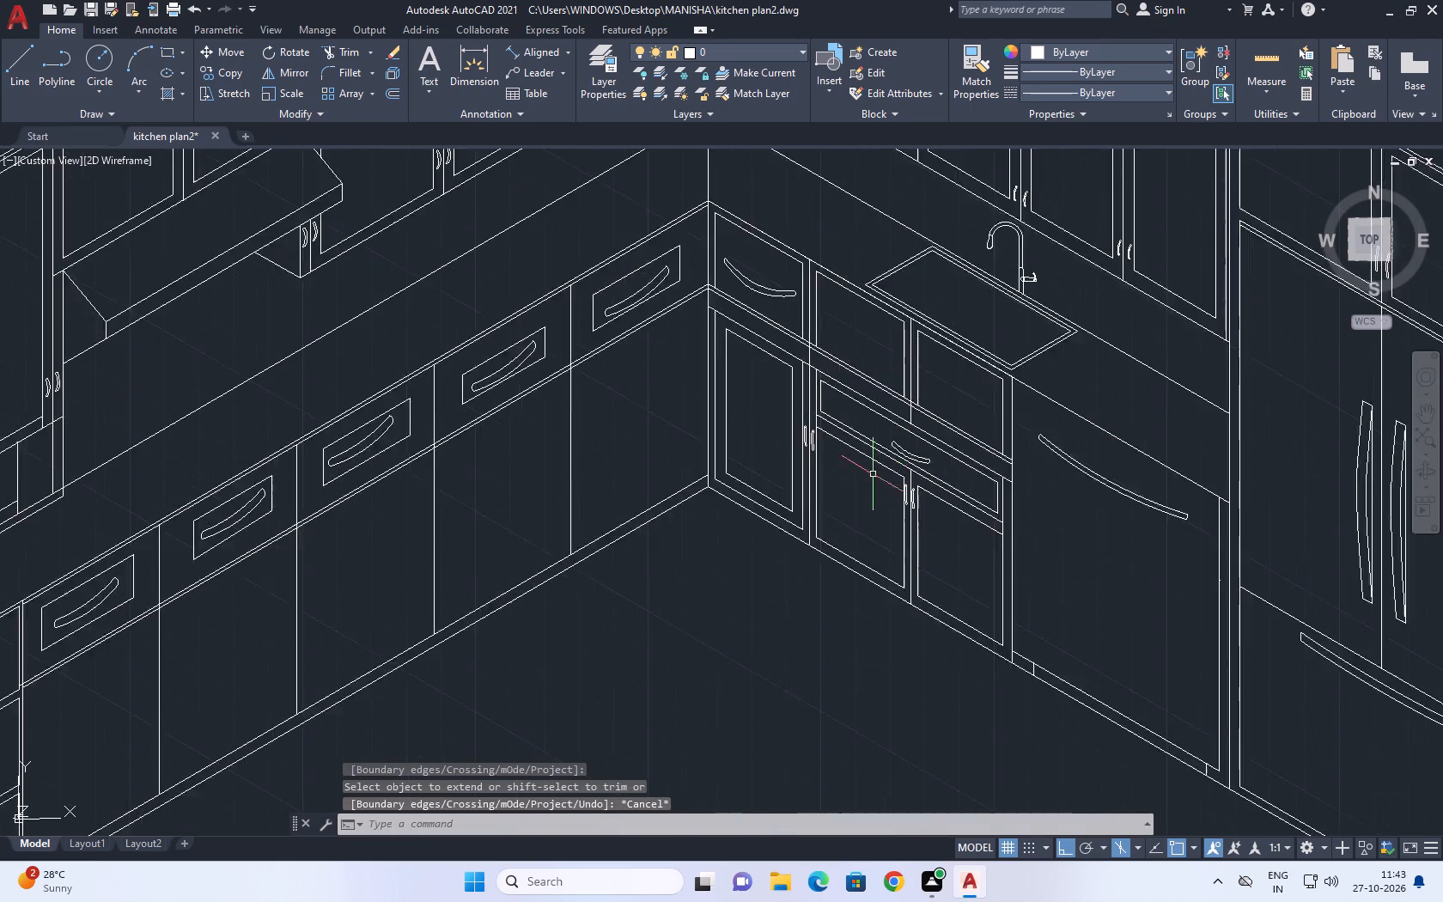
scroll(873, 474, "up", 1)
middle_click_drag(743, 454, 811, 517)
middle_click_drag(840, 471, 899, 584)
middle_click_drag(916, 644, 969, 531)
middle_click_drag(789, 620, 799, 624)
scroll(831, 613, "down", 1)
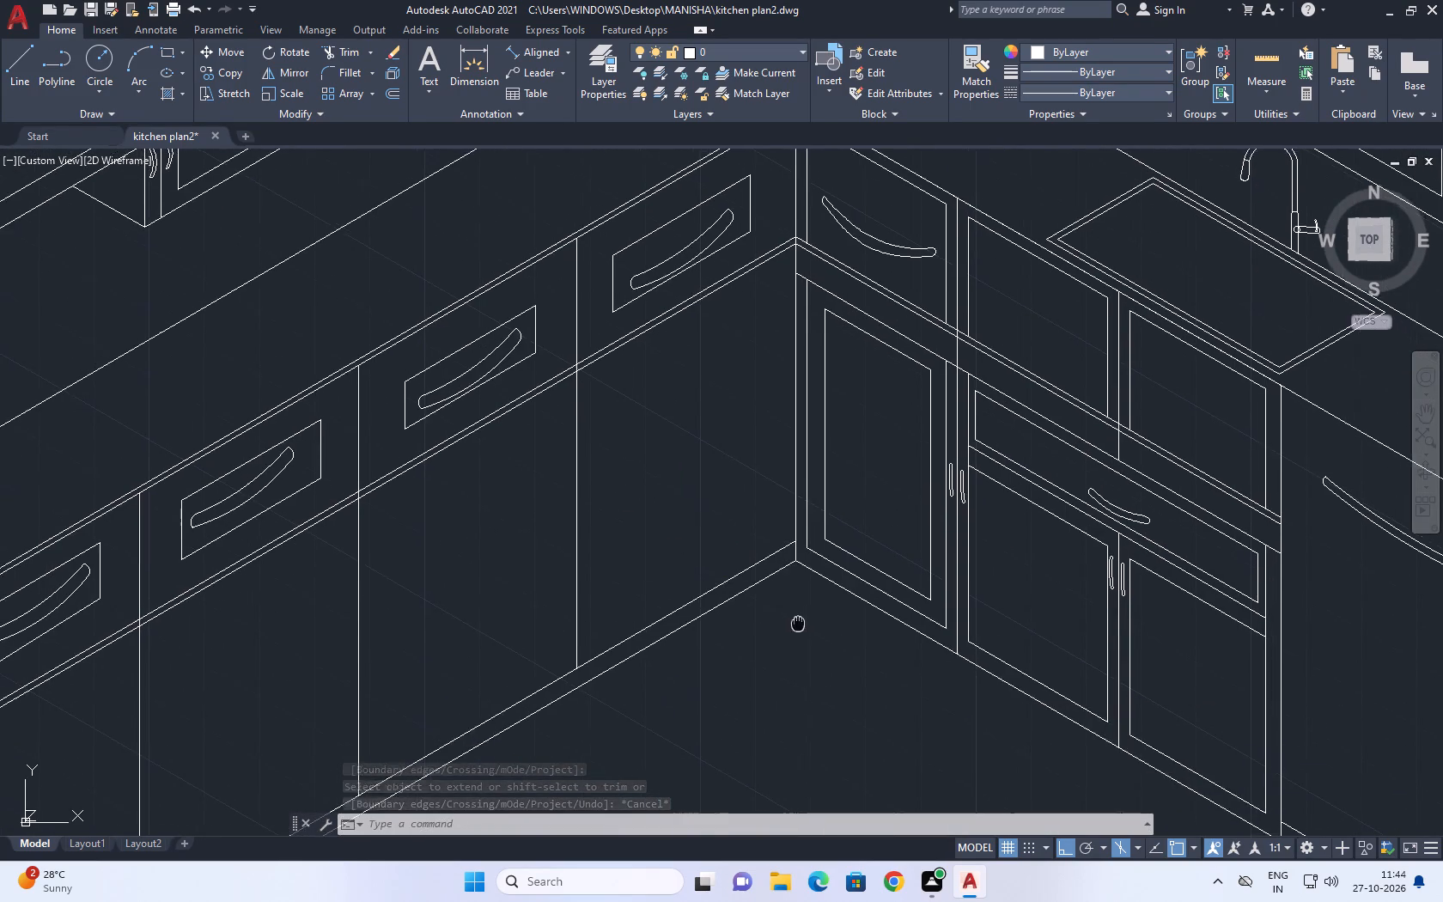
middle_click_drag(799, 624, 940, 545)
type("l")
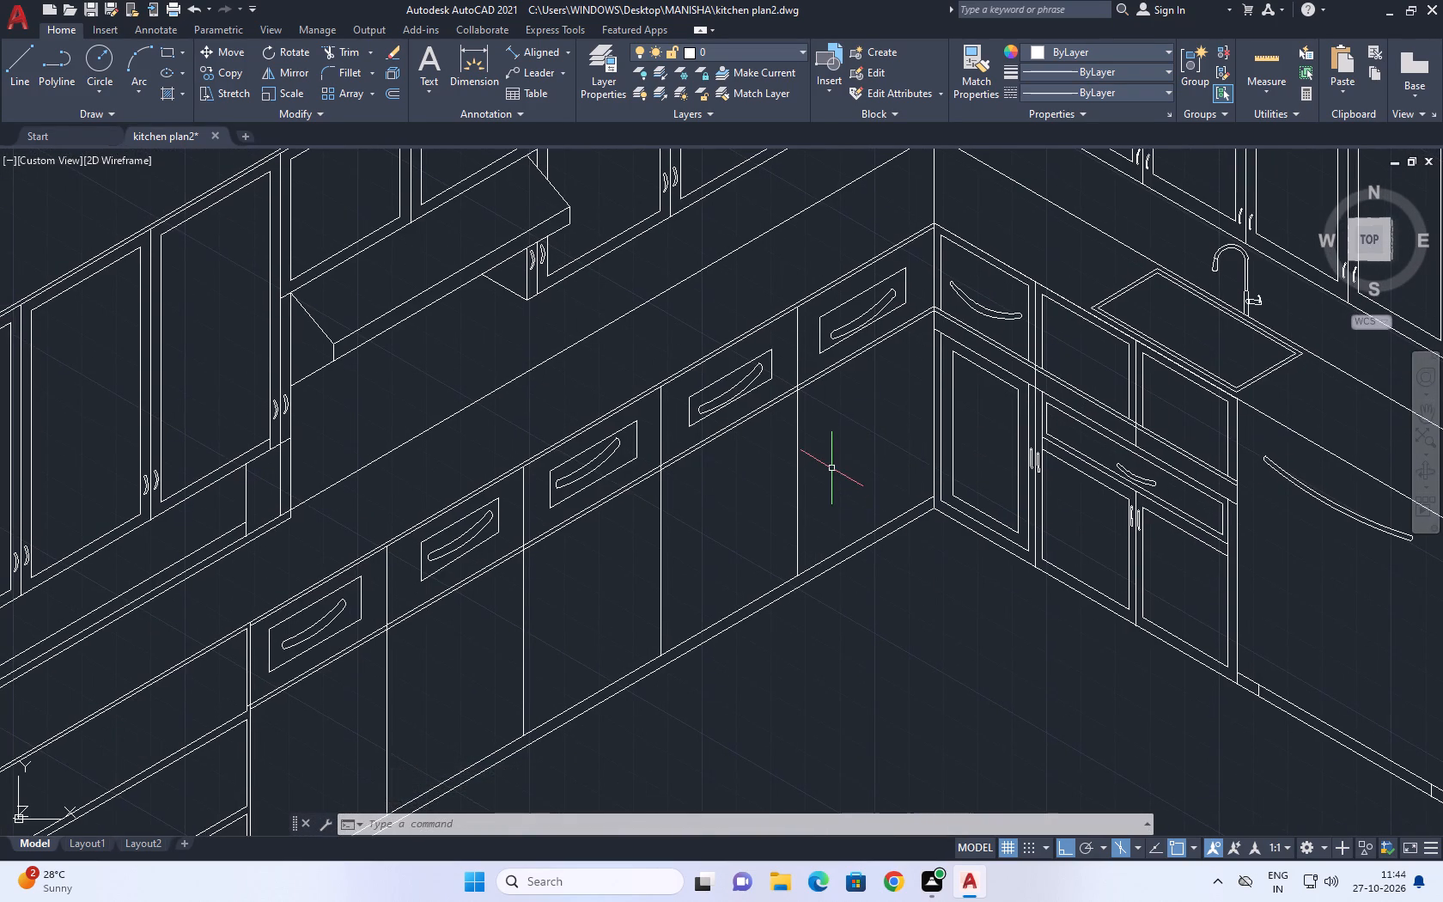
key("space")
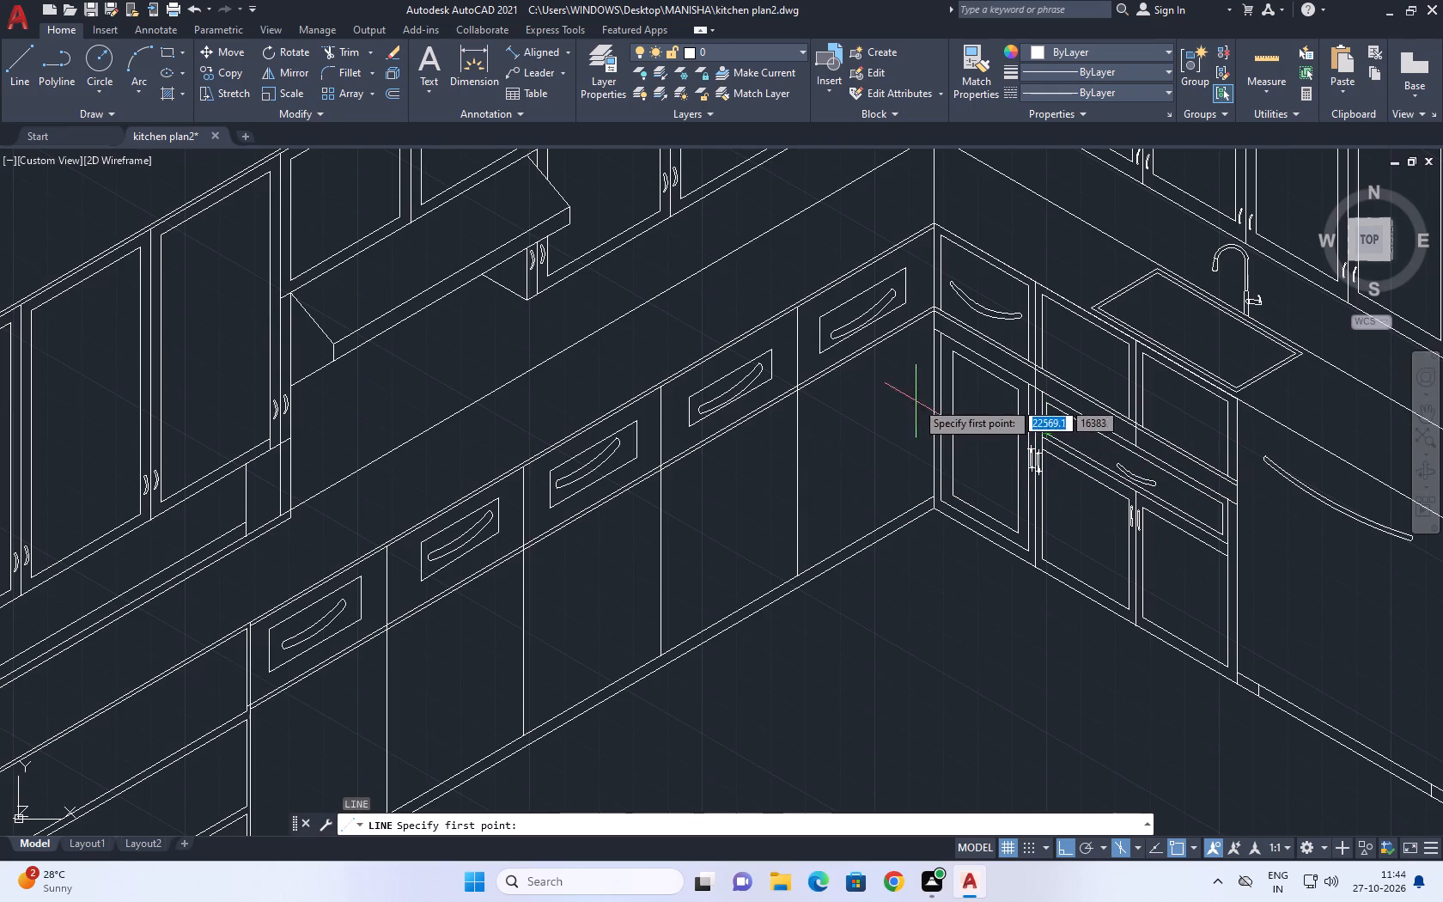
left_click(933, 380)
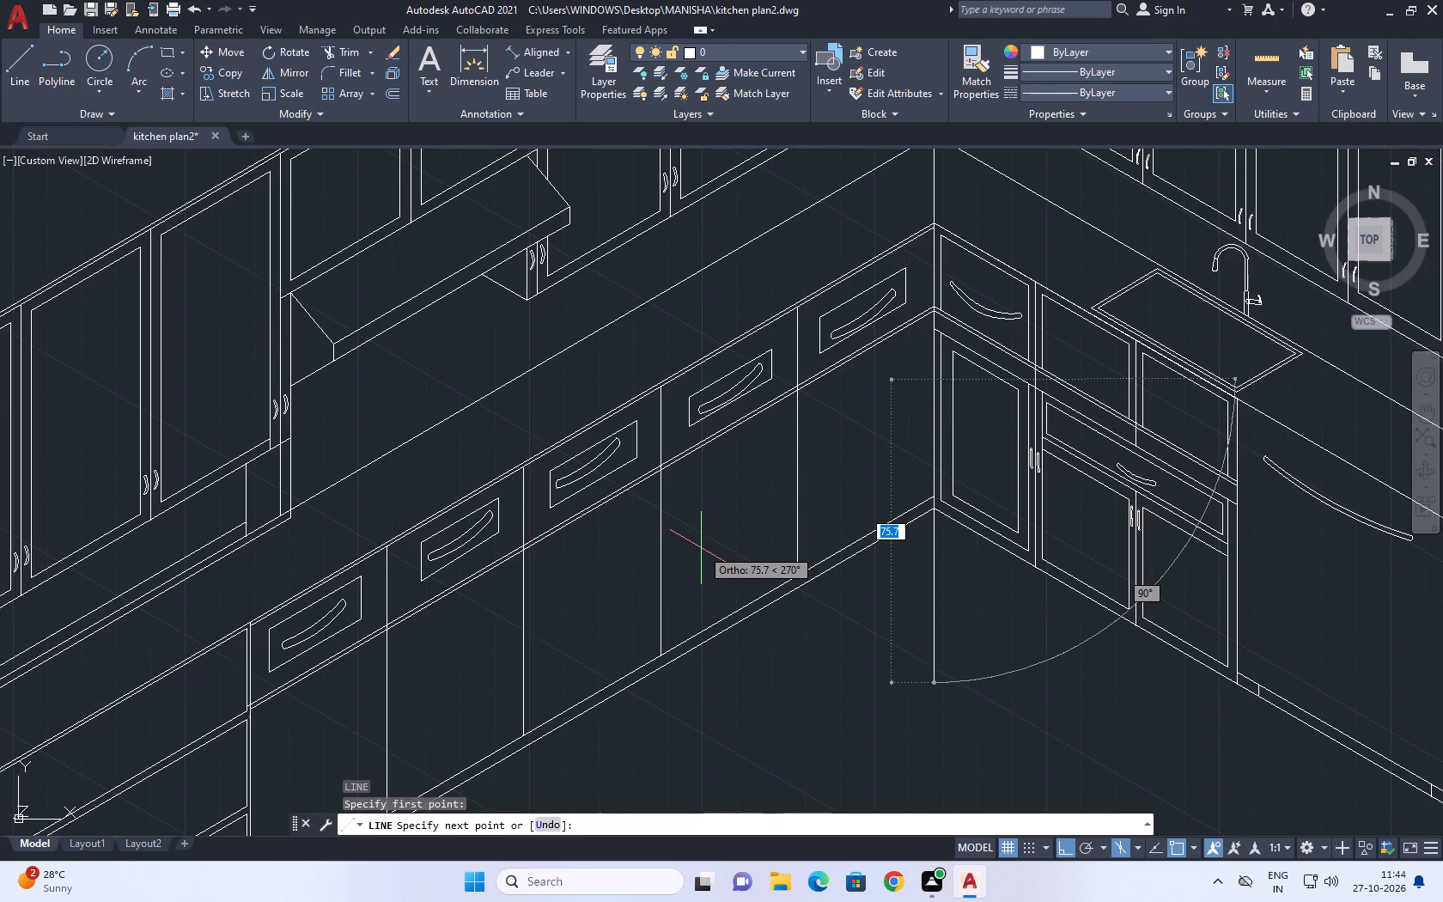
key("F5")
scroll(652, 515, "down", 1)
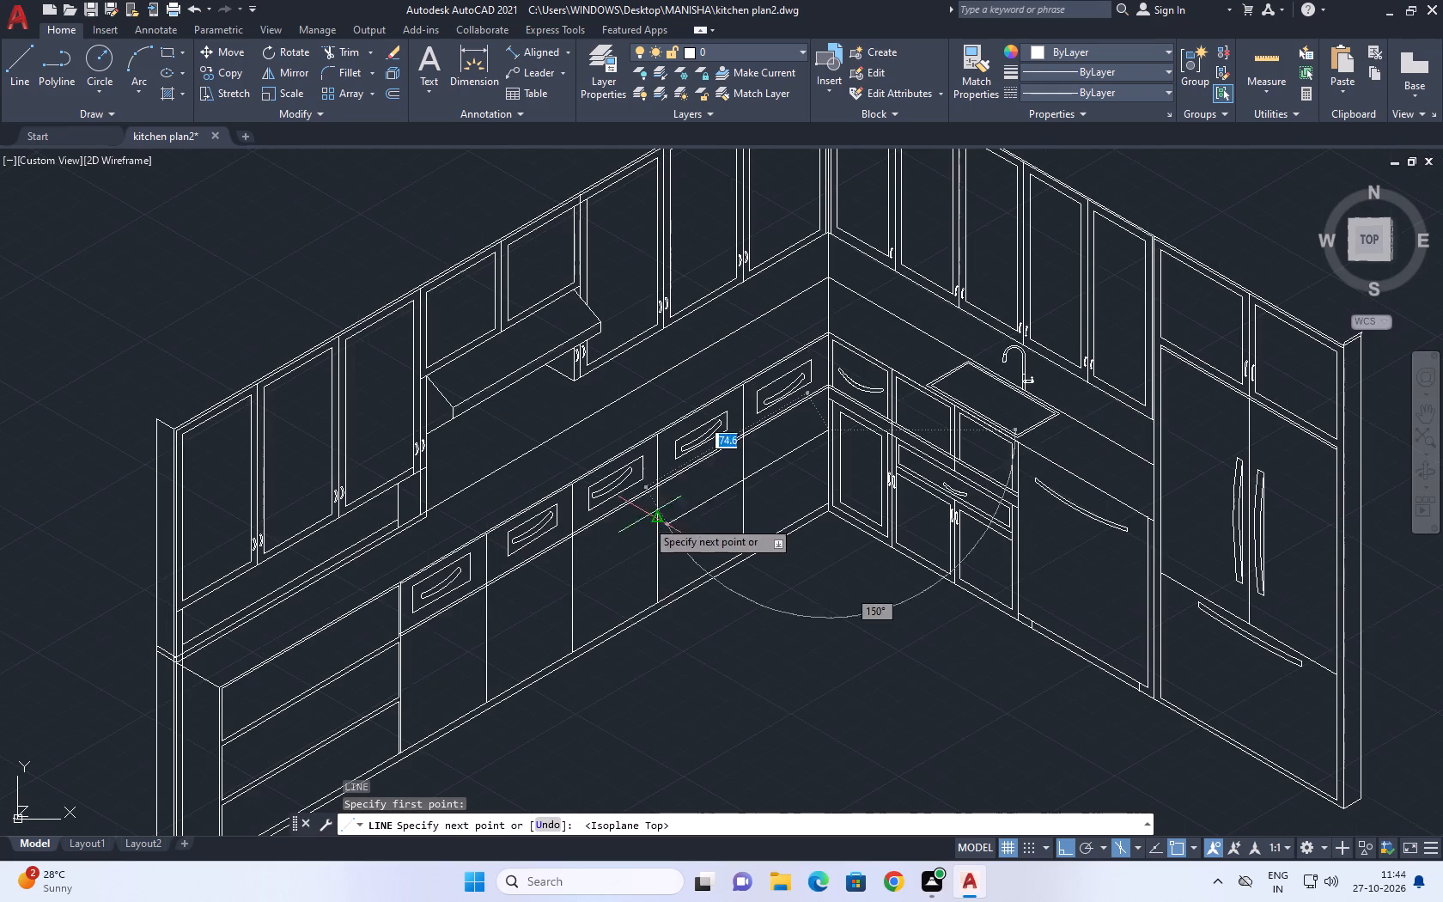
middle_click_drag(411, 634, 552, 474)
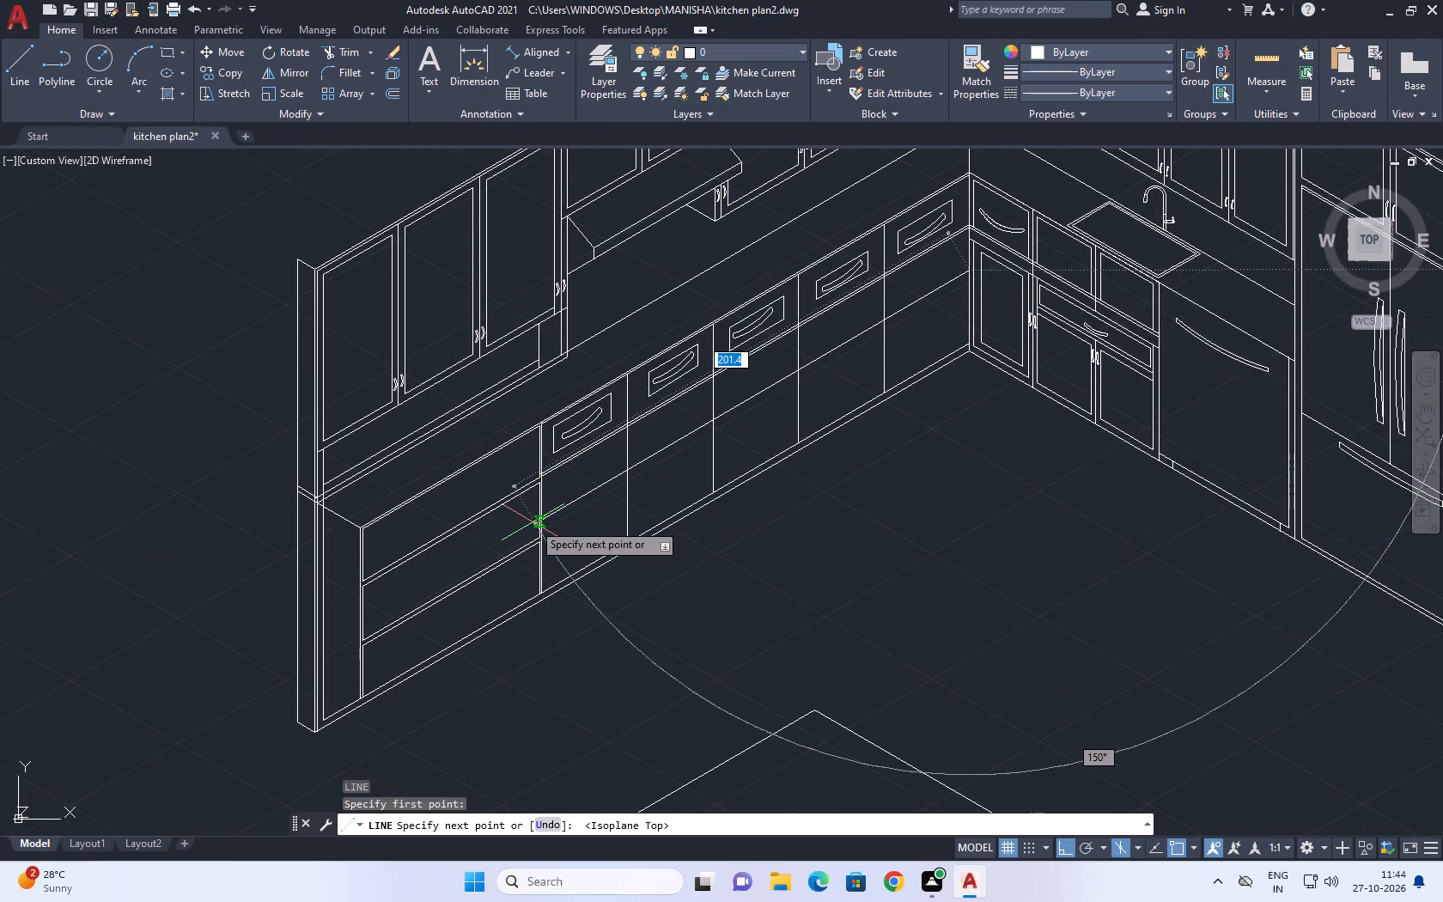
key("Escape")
Copy the lower line beneath the hood-side drawer fronts about 38 units straight down, near the base of the cabinets.
scroll(574, 478, "up", 1)
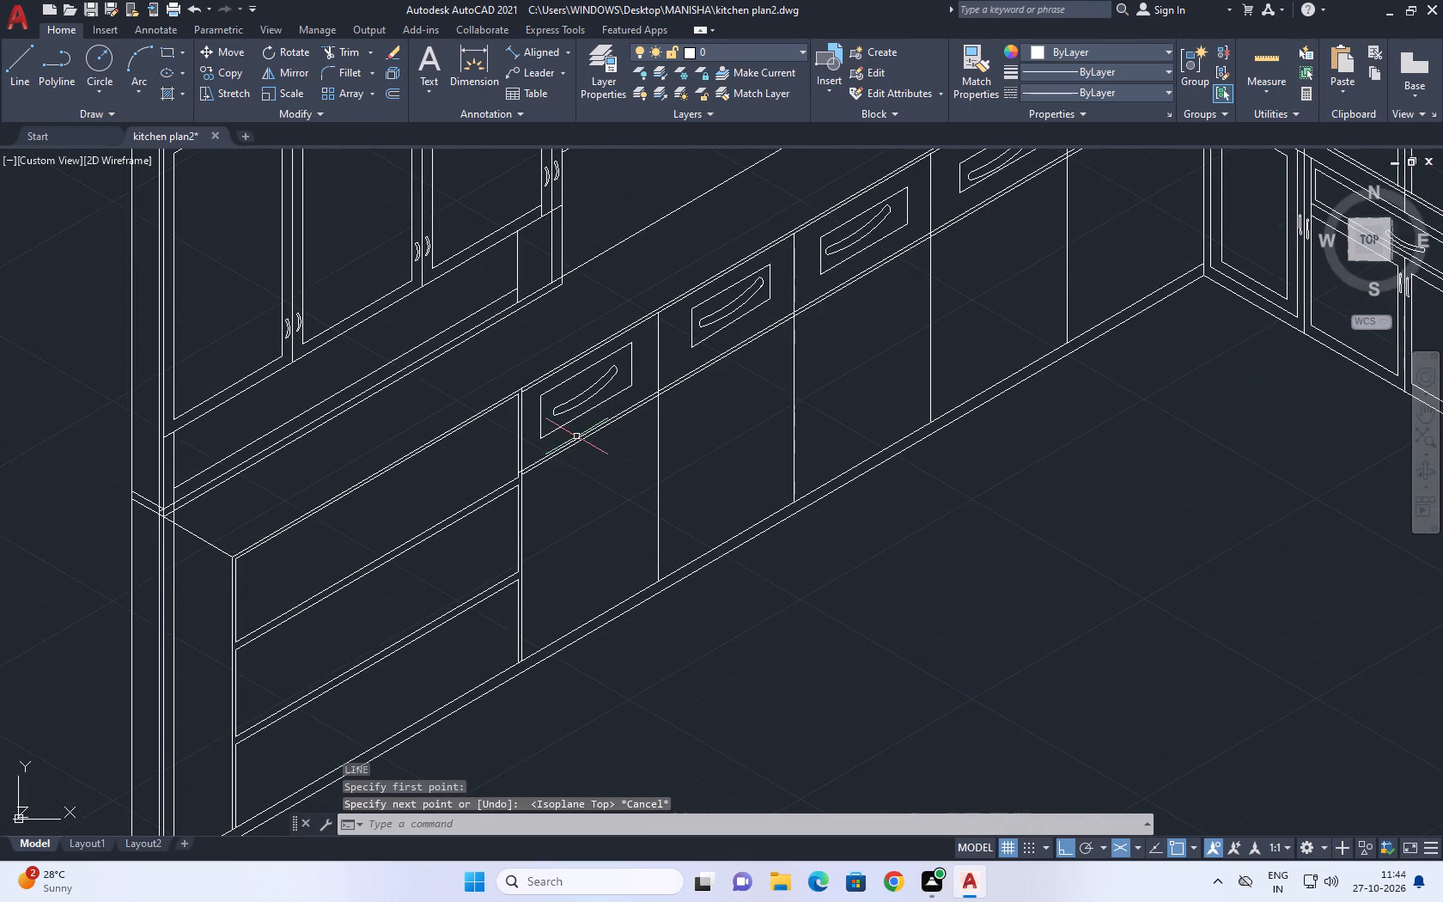
scroll(575, 448, "up", 3)
left_click(564, 429)
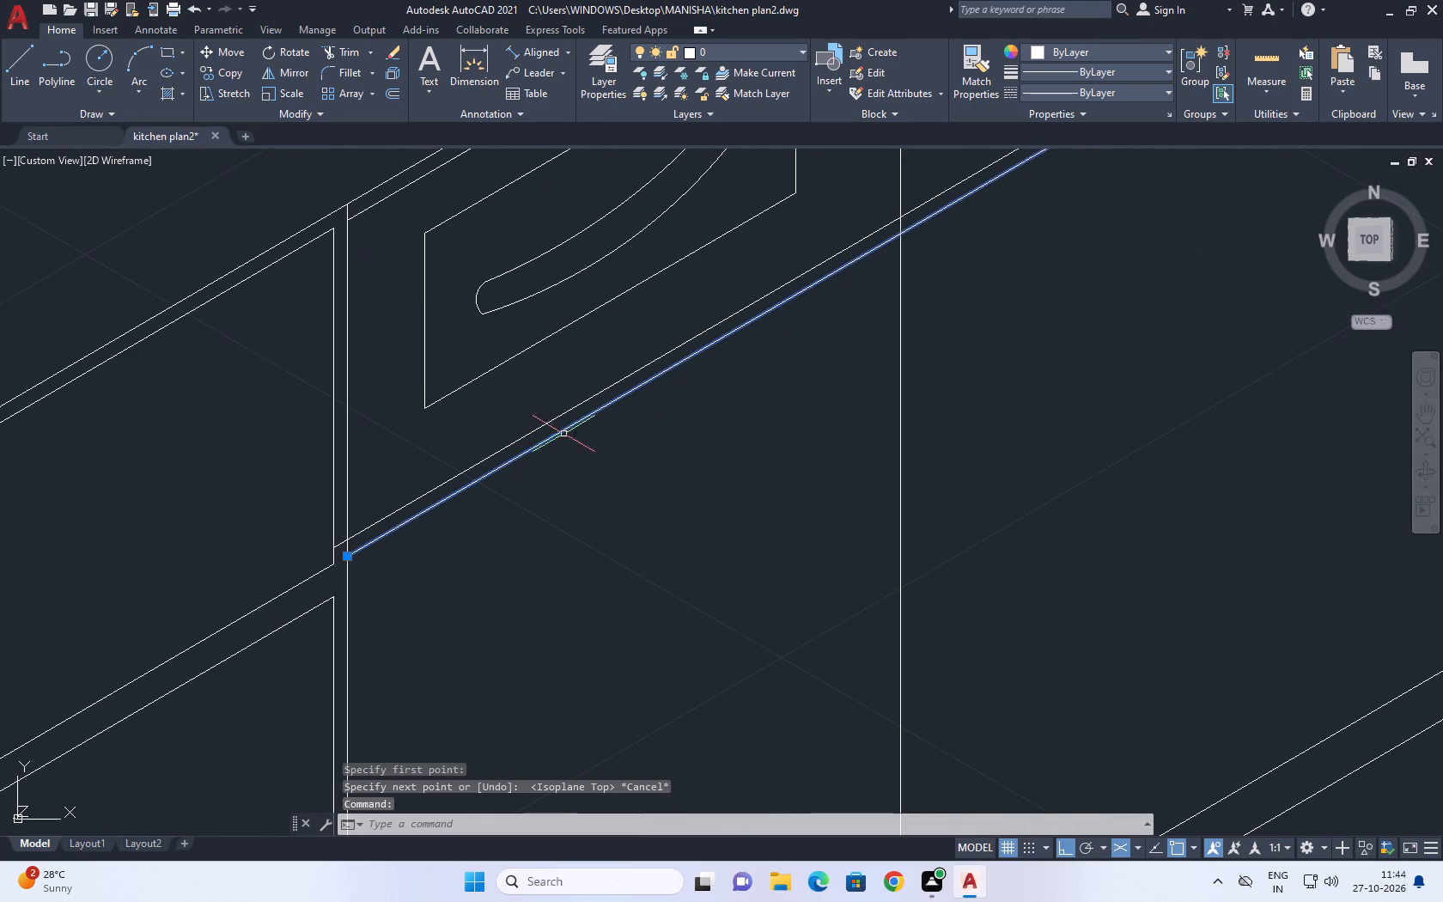
middle_click_drag(563, 524, 584, 399)
key("c")
key("o")
key("space")
left_click_drag(583, 345, 588, 363)
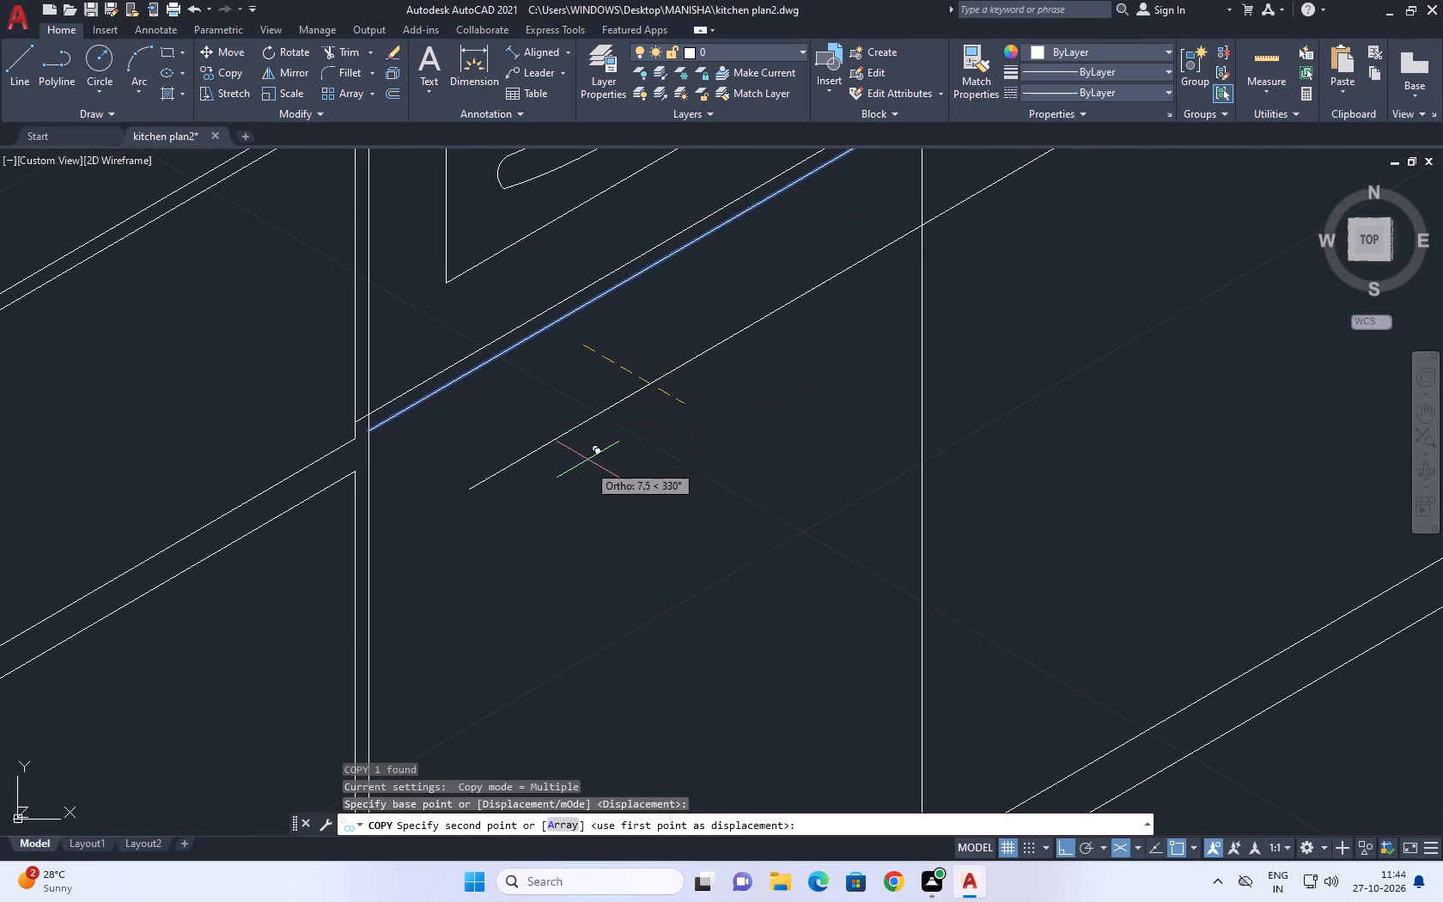
scroll(593, 503, "down", 2)
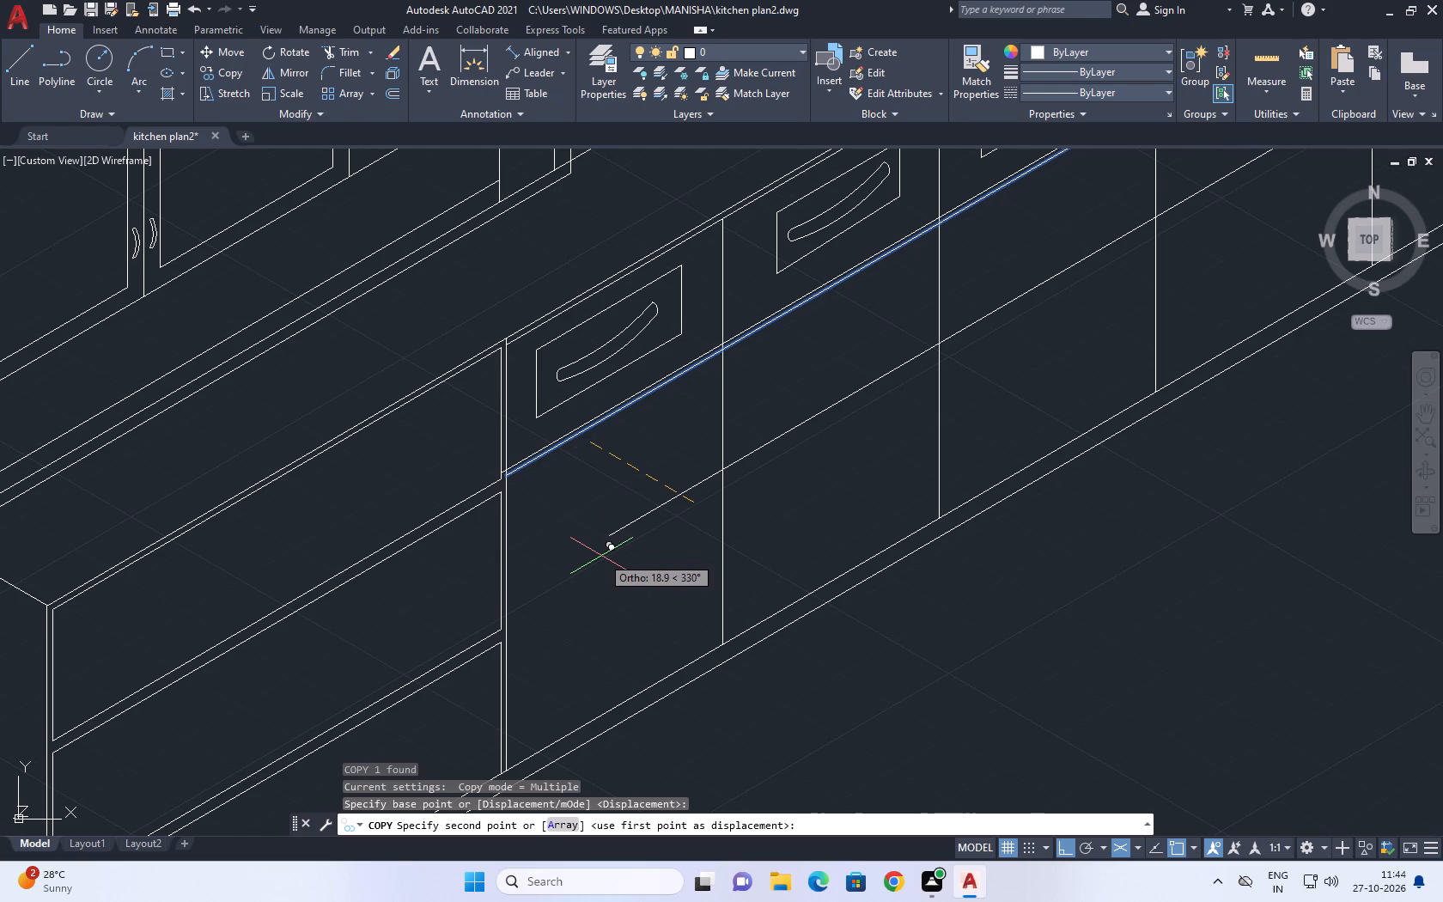
key("F5")
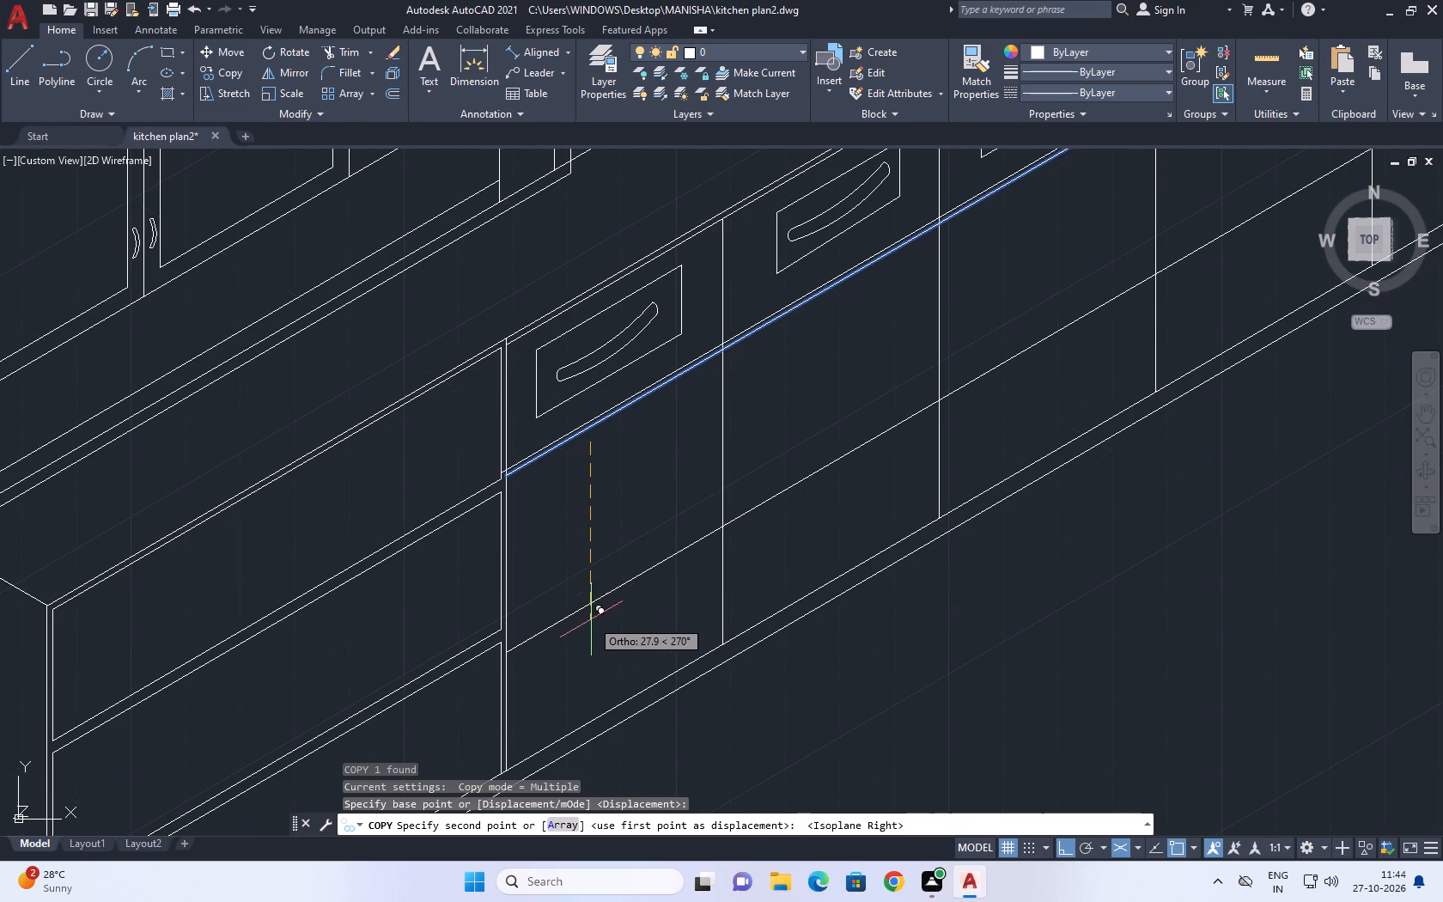
middle_click_drag(582, 675, 595, 499)
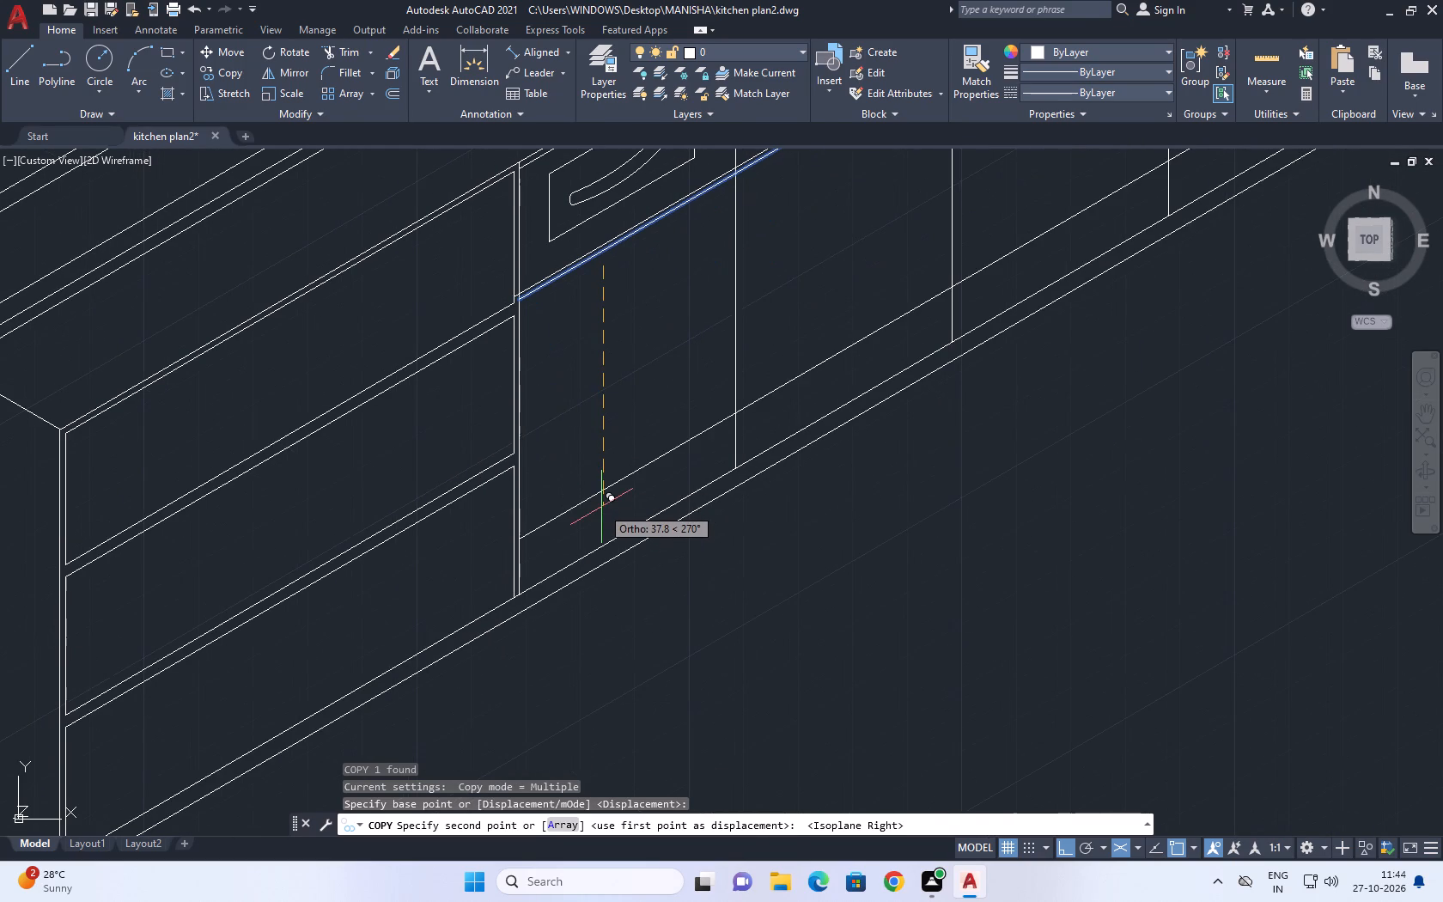
left_click(601, 507)
key("Escape")
Copy the new horizontal line near the base of the hood-side cabinets 3 units straight up.
left_click(630, 478)
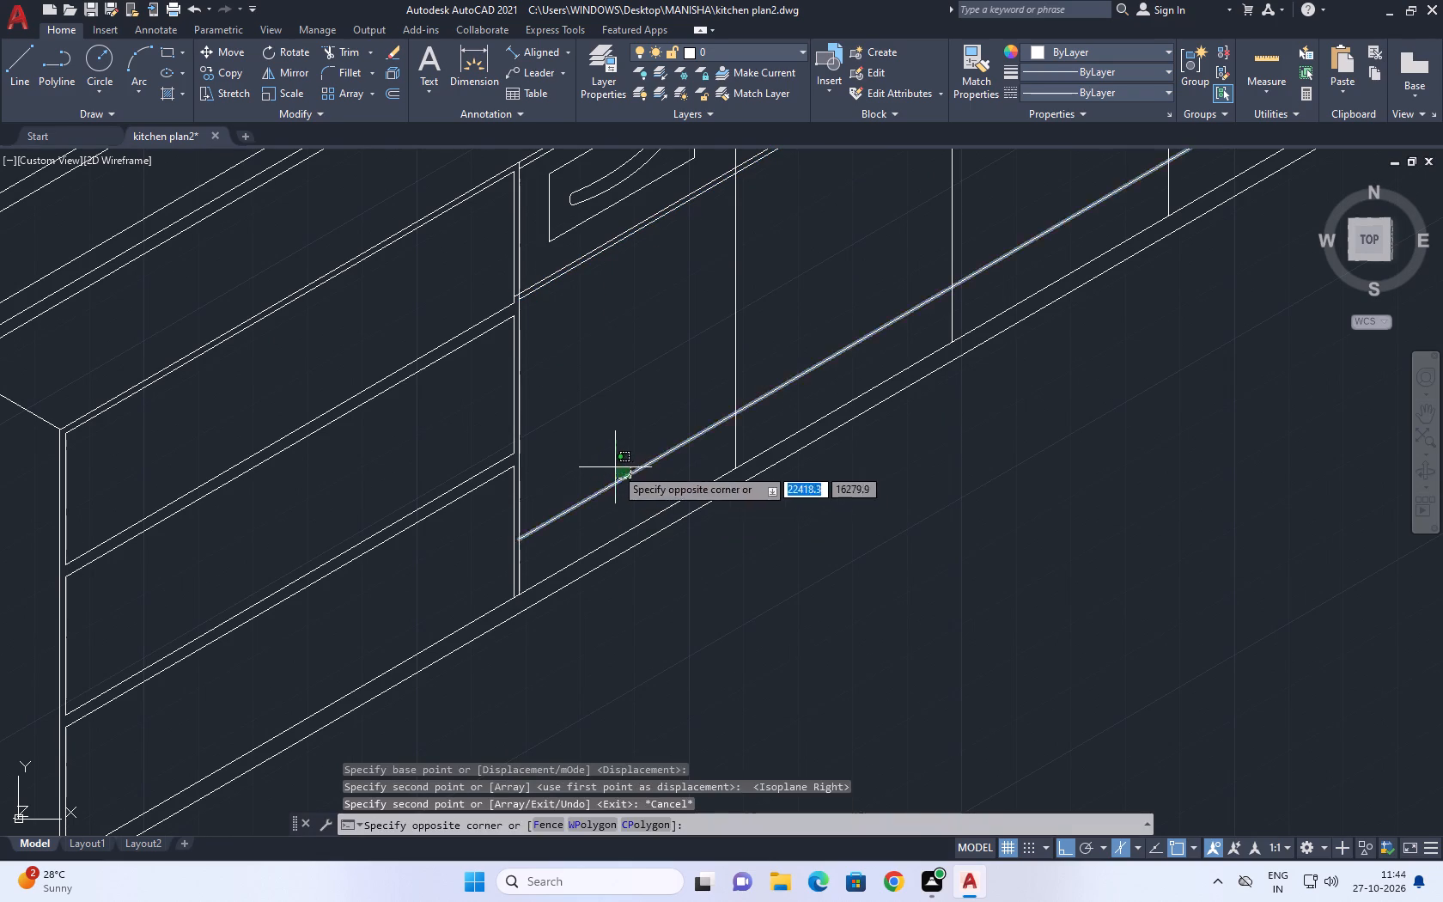
left_click(615, 467)
type("co")
key("space")
left_click(614, 471)
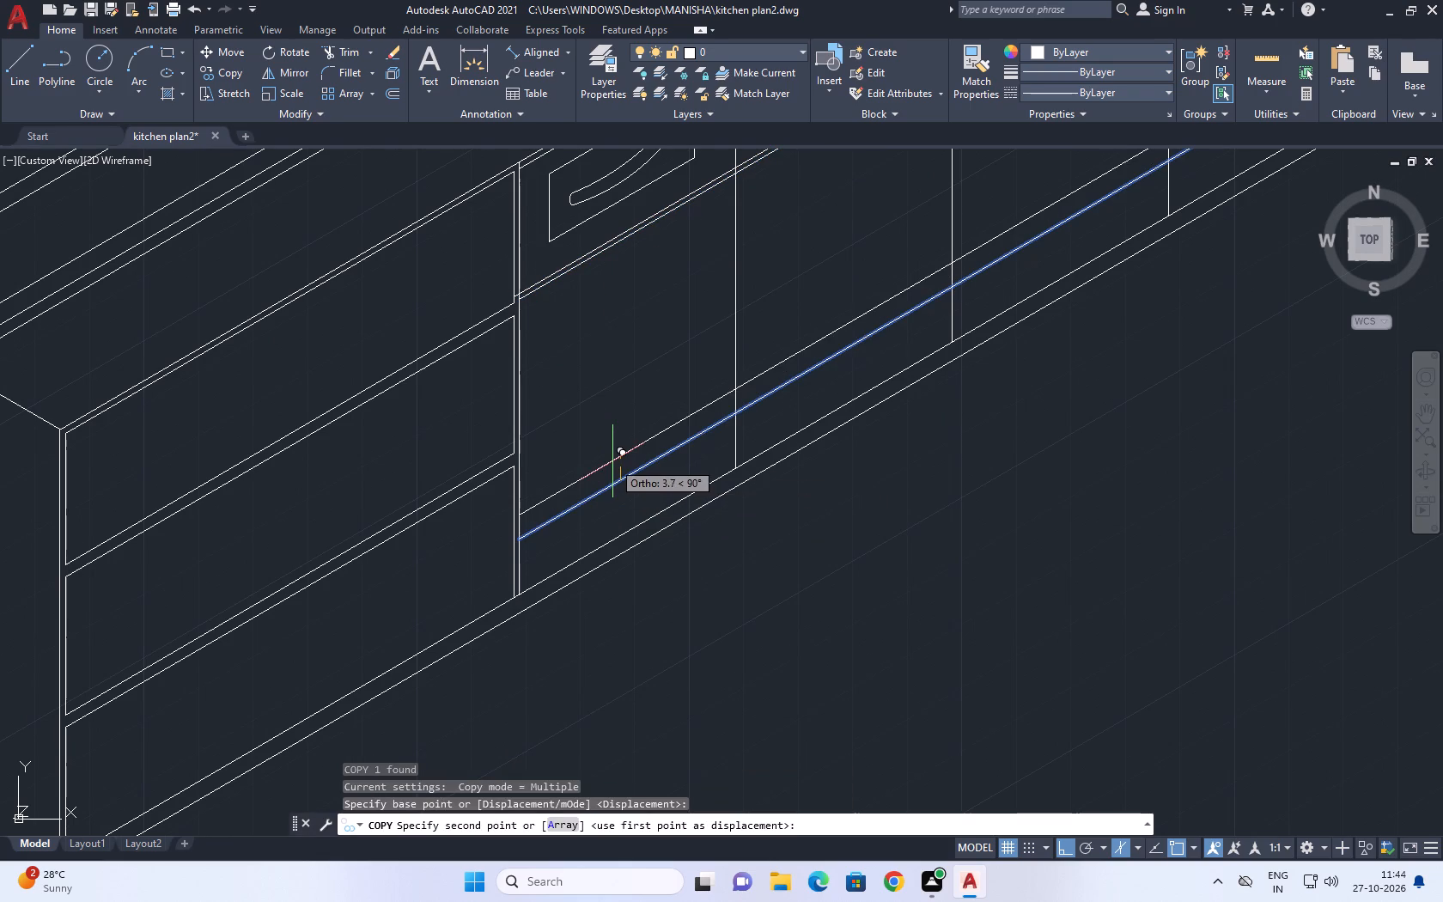
type("3")
key("space")
key("Escape")
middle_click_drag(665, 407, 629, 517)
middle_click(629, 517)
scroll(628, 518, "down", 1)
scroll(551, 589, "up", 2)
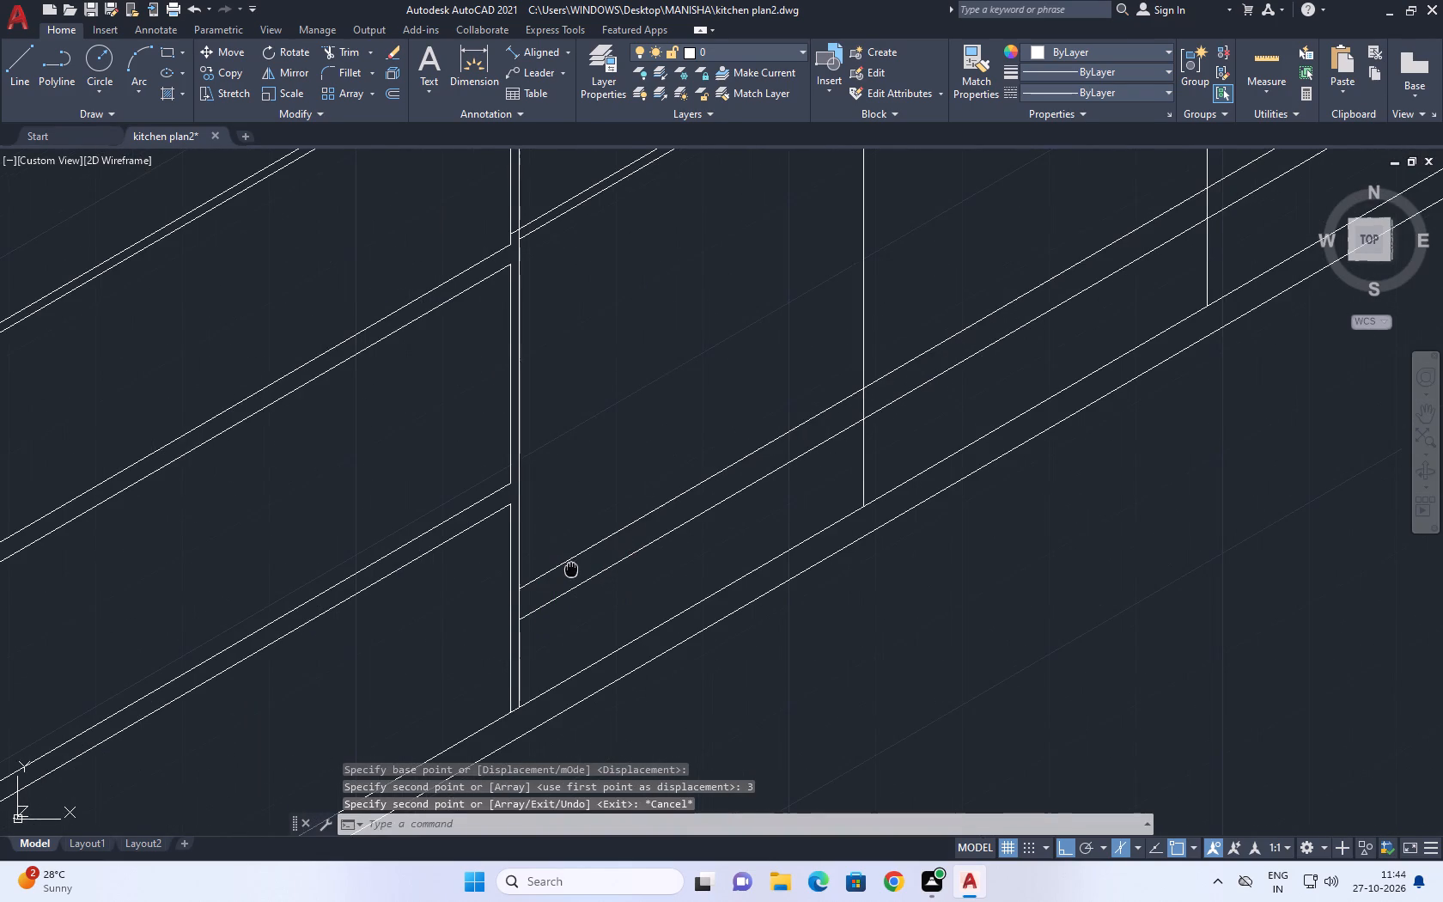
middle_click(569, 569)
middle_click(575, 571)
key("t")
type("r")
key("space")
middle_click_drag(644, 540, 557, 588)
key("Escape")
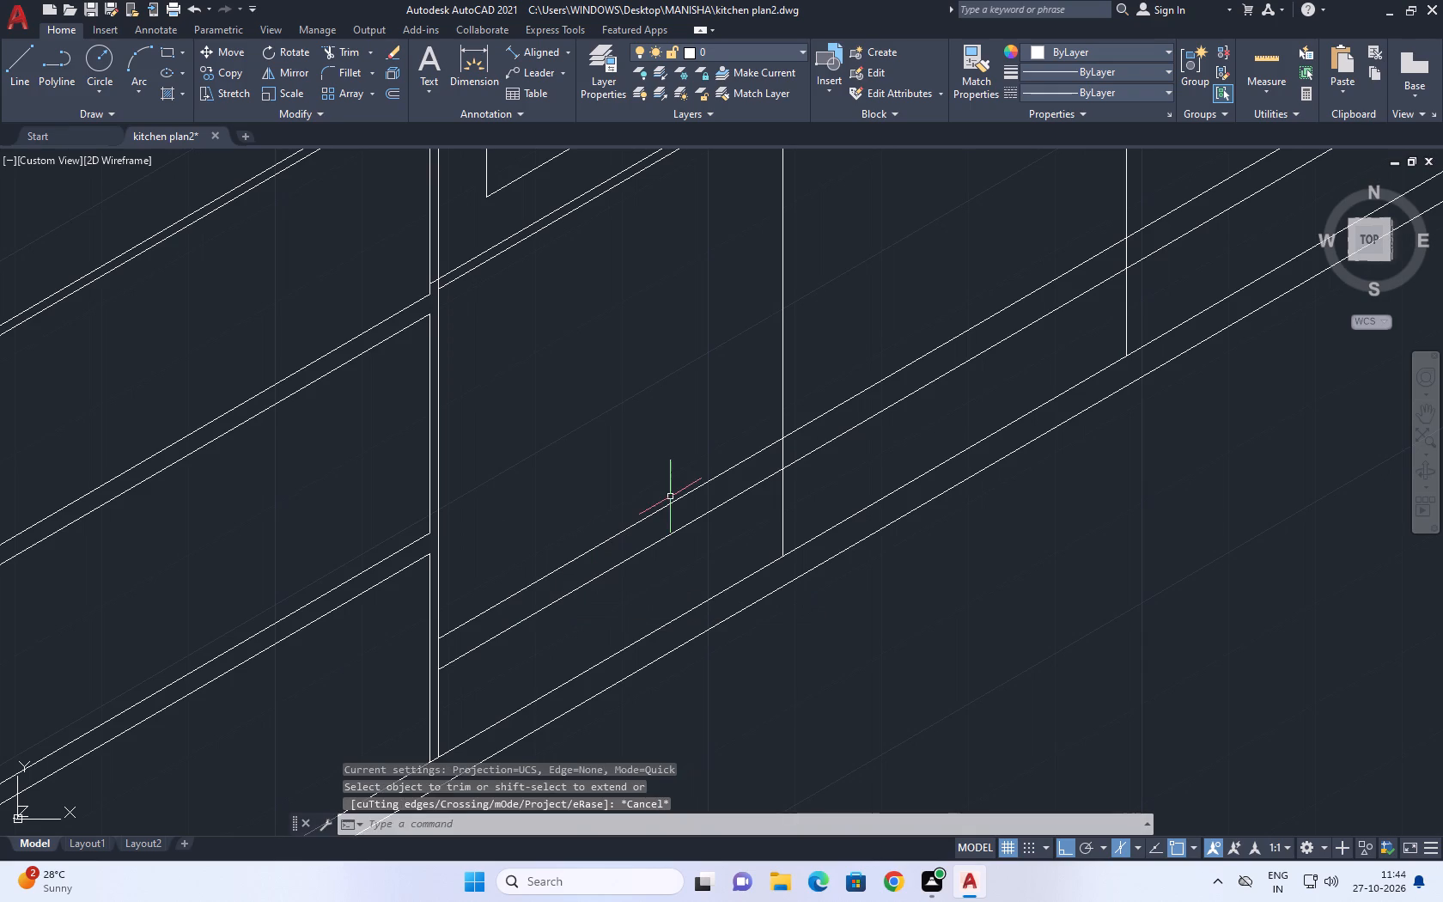
Copy the first vertical divider beyond the three-tier unit on the hood-side lower cabinets 3 units to each side.
middle_click_drag(667, 500, 542, 631)
left_click(673, 457)
left_click_drag(618, 479, 610, 484)
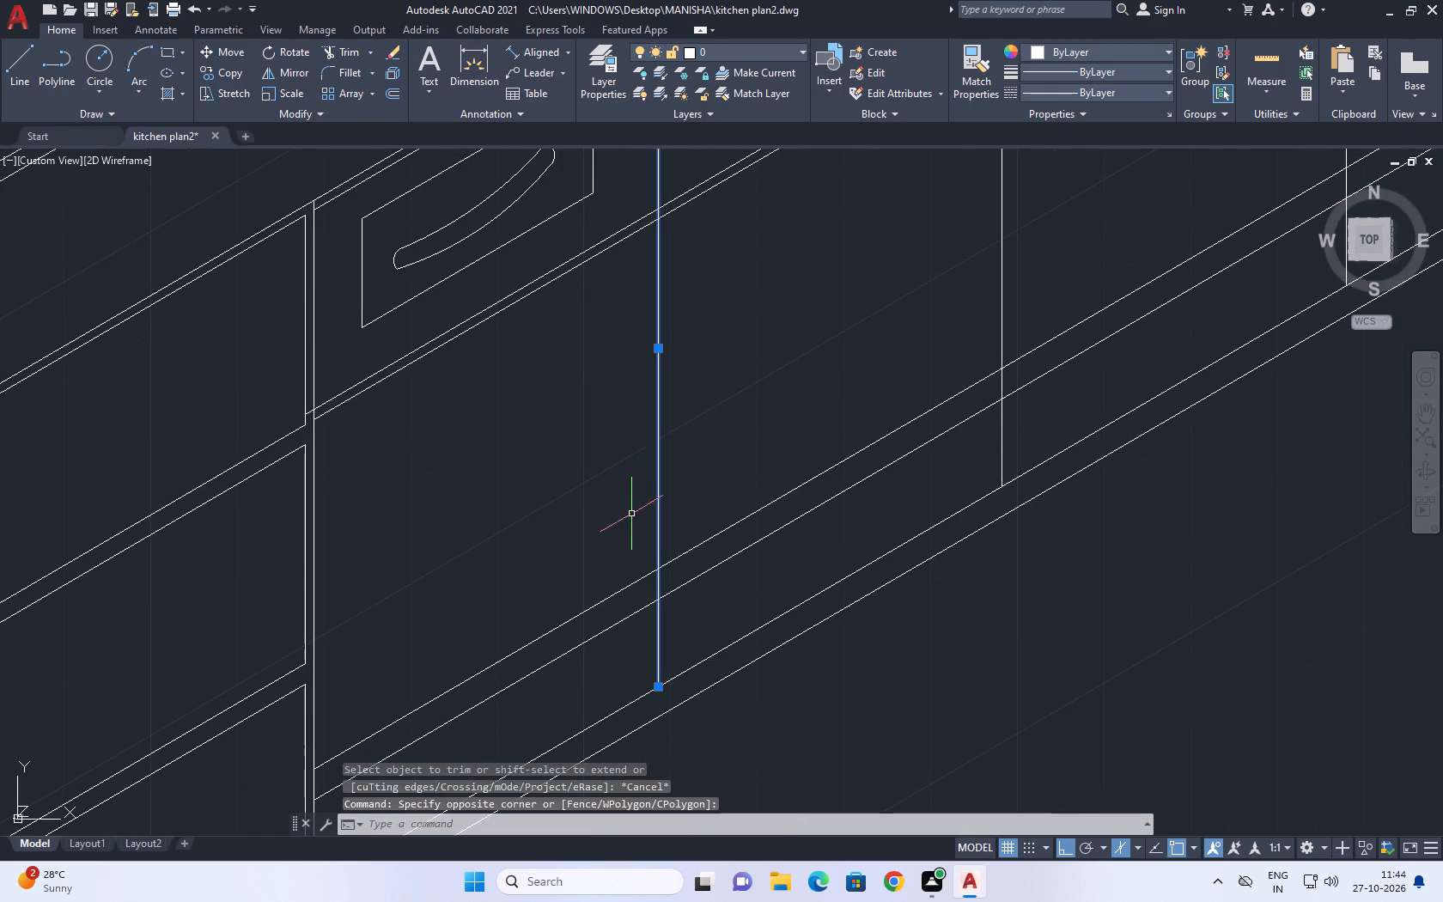
scroll(631, 517, "down", 2)
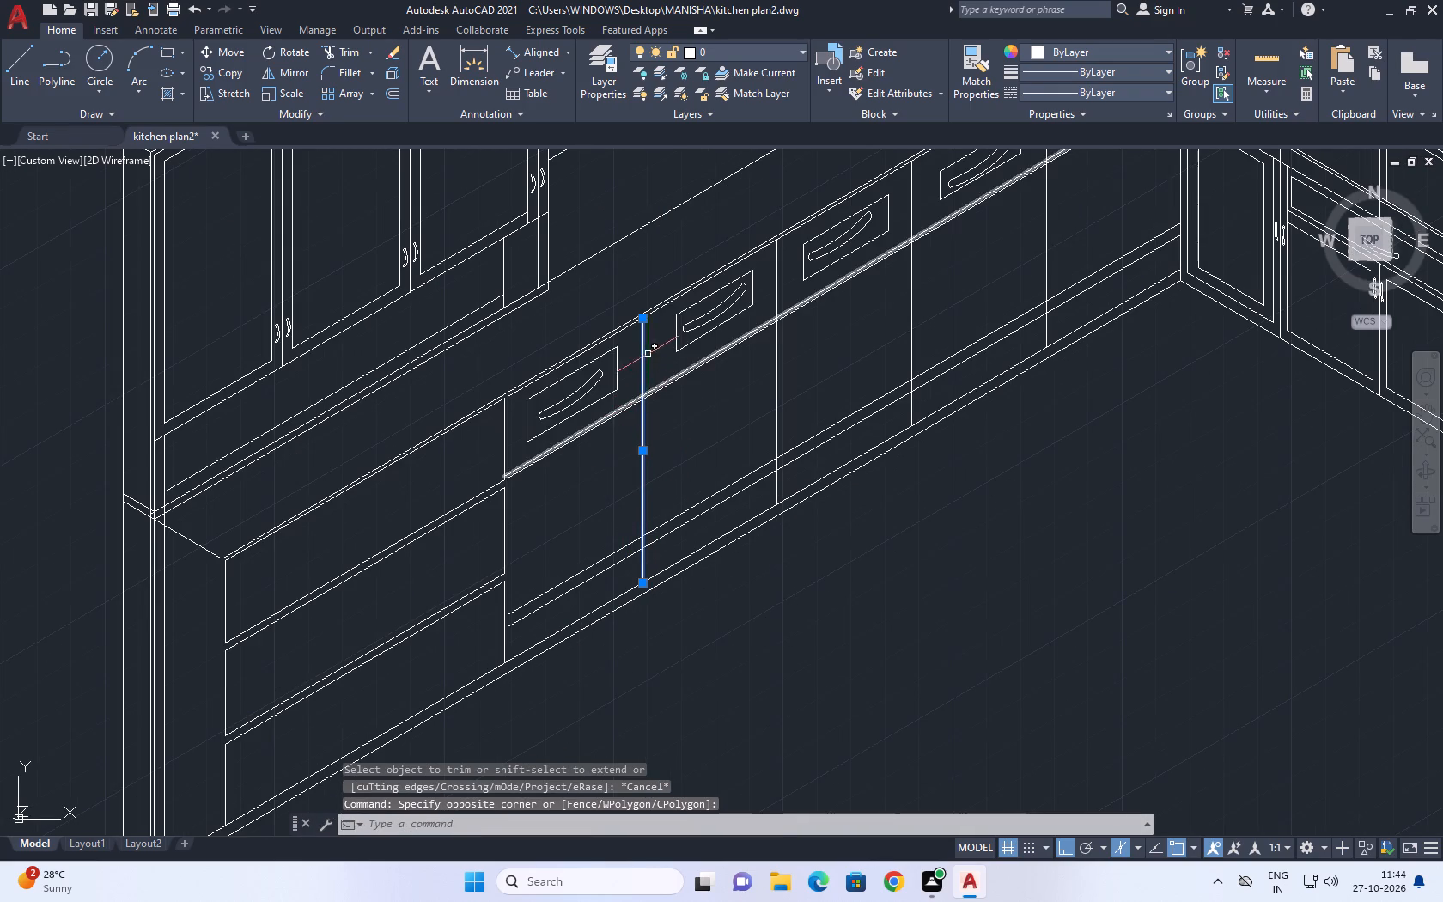
type("co")
key("space")
left_click(644, 515)
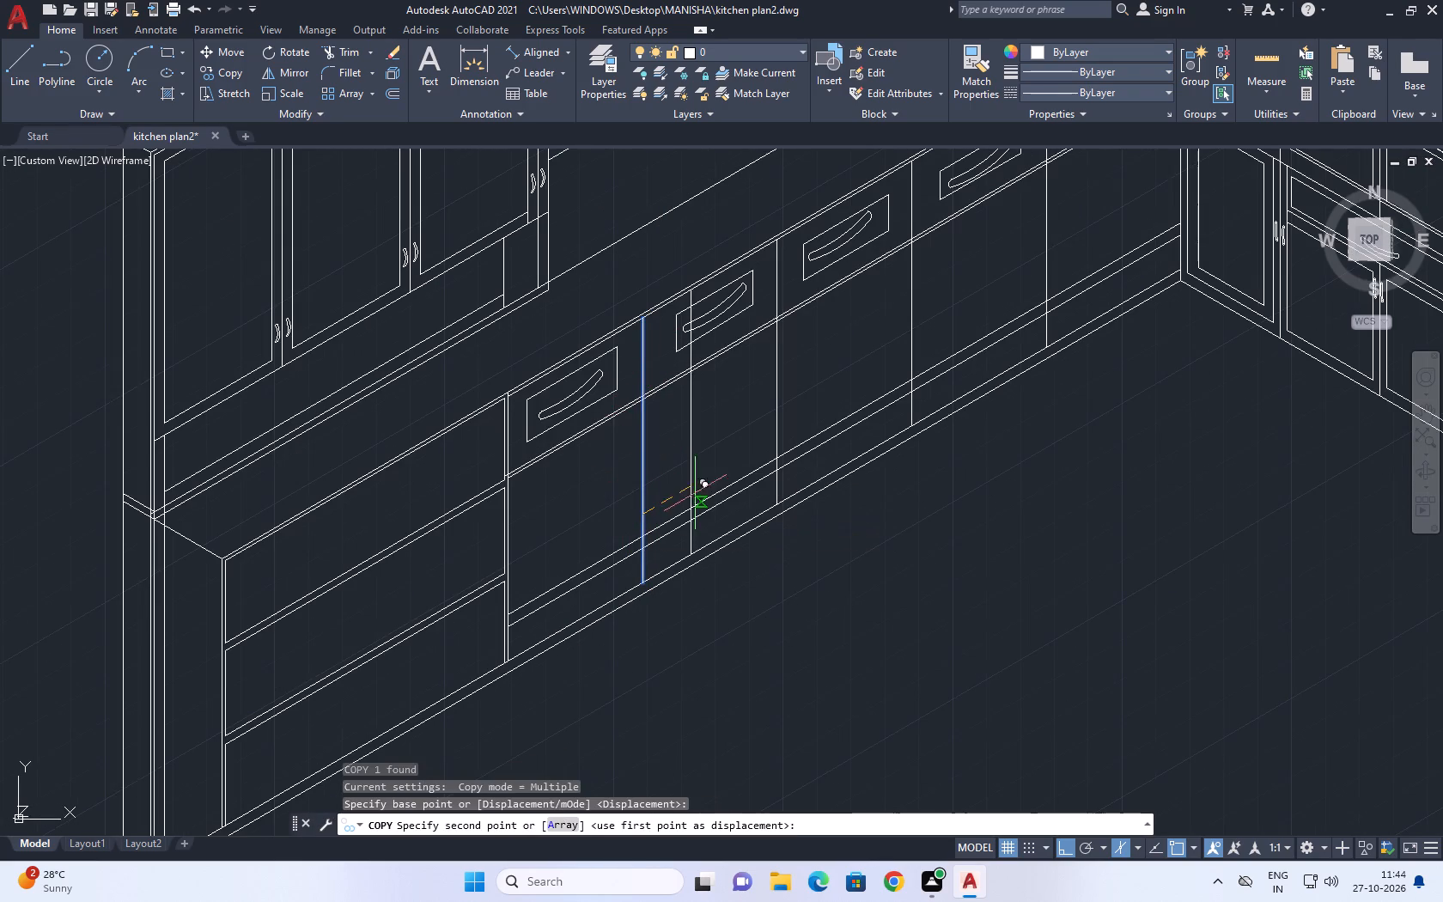
type("3")
key("space")
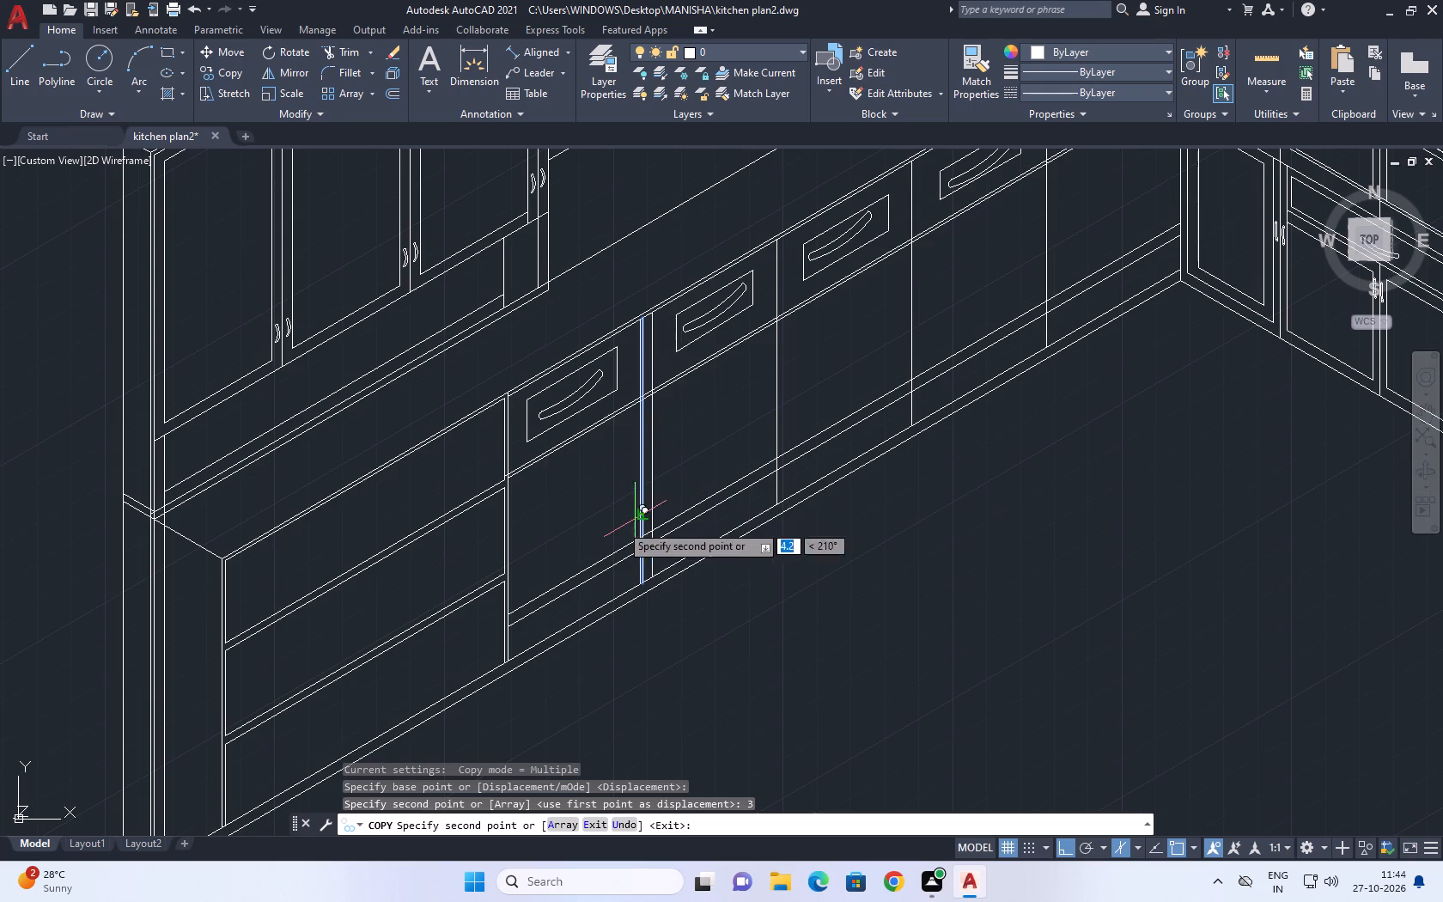
key("3")
key("space")
key("Escape")
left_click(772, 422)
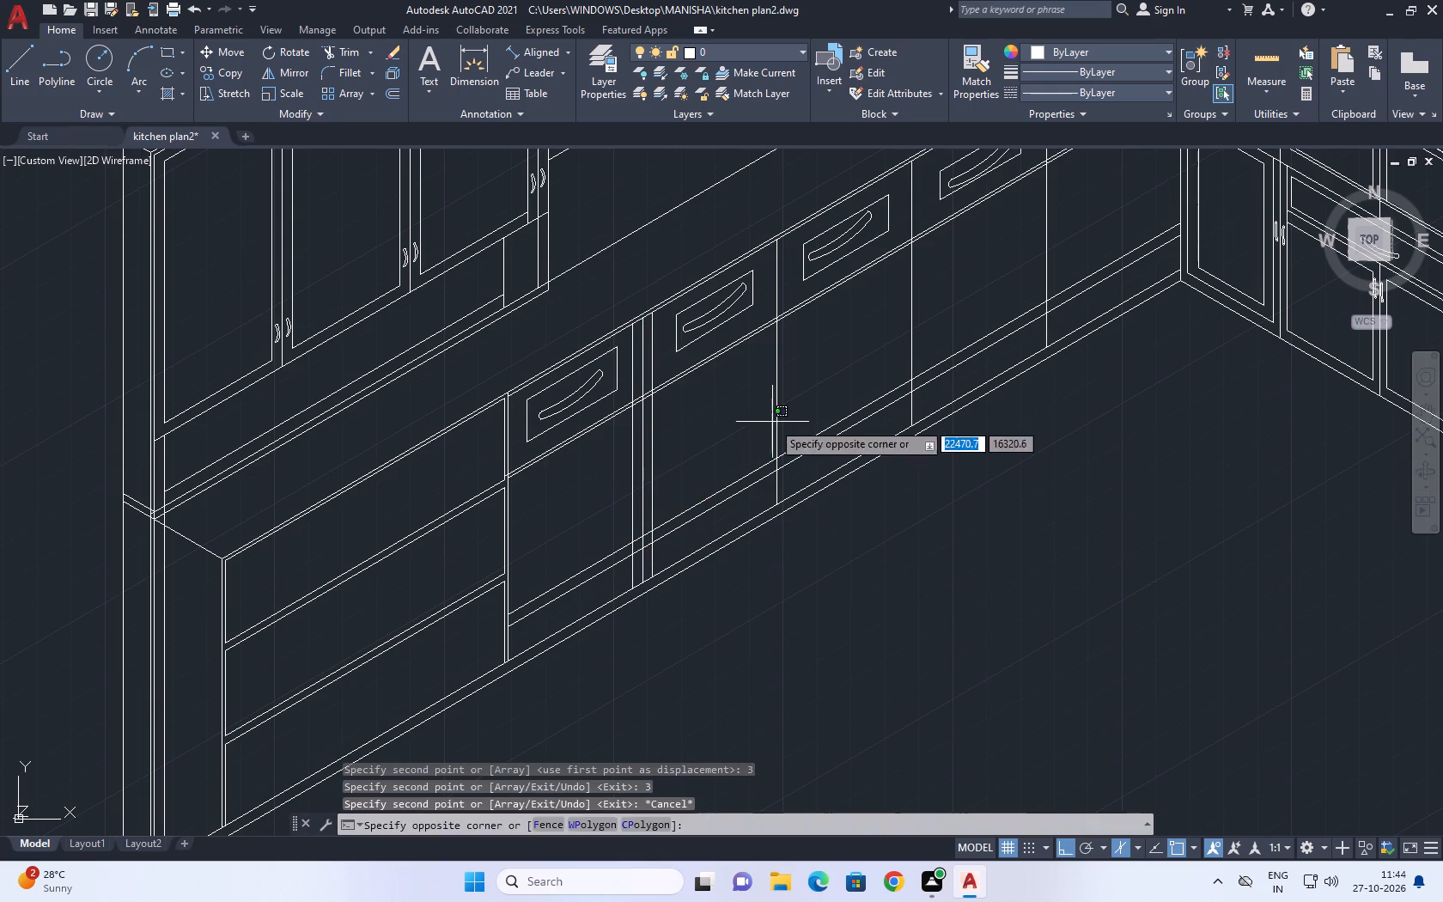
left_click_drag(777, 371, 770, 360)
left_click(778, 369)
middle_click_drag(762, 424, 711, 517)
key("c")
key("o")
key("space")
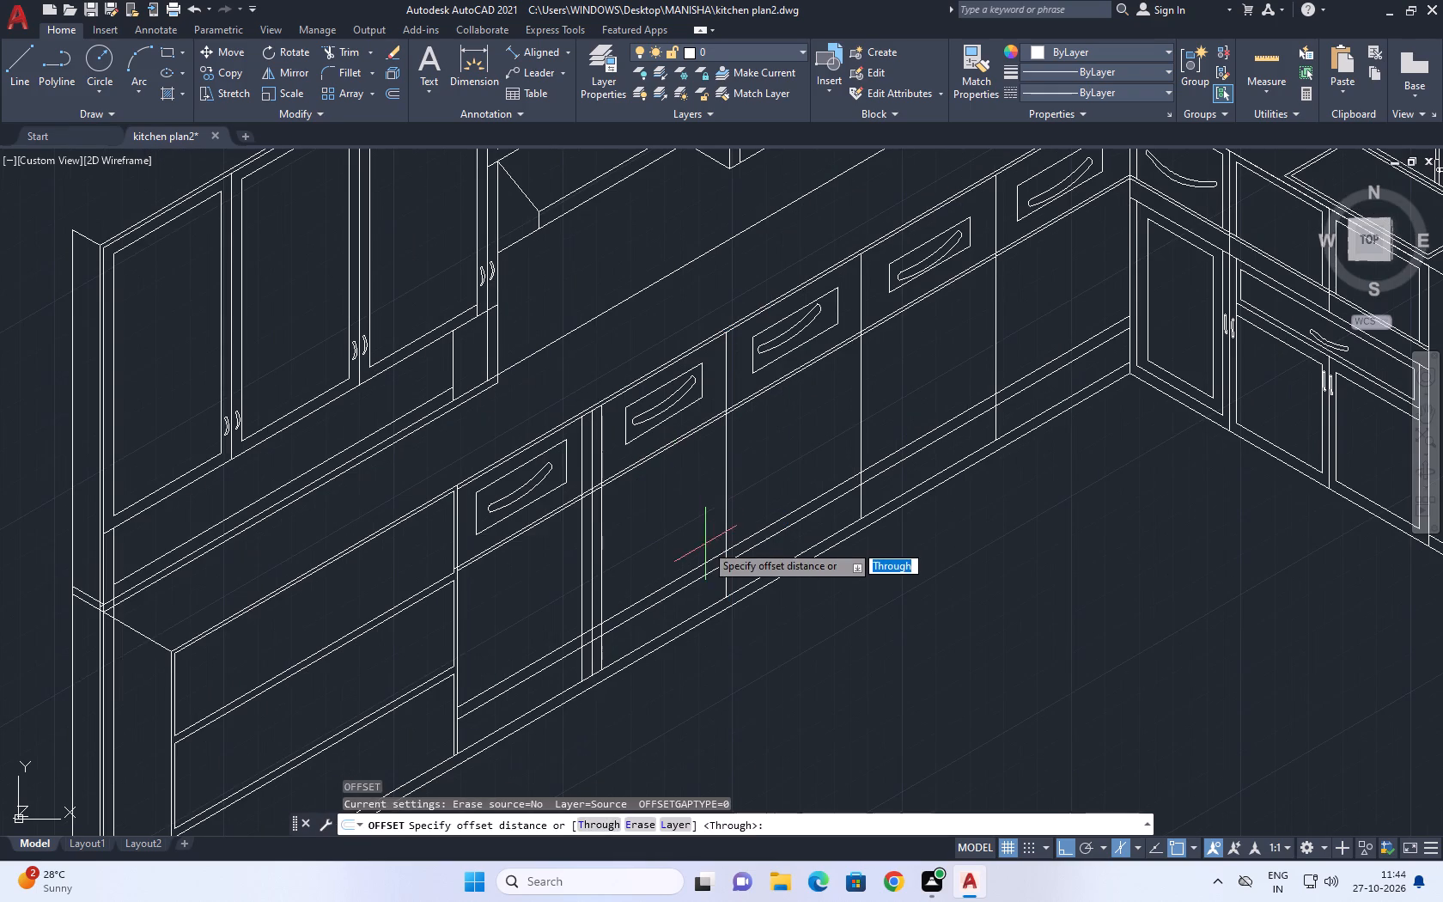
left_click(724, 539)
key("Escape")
Copy the second vertical divider of the hood-side lower cabinets 3 units to each side.
left_click(731, 499)
left_click(688, 516)
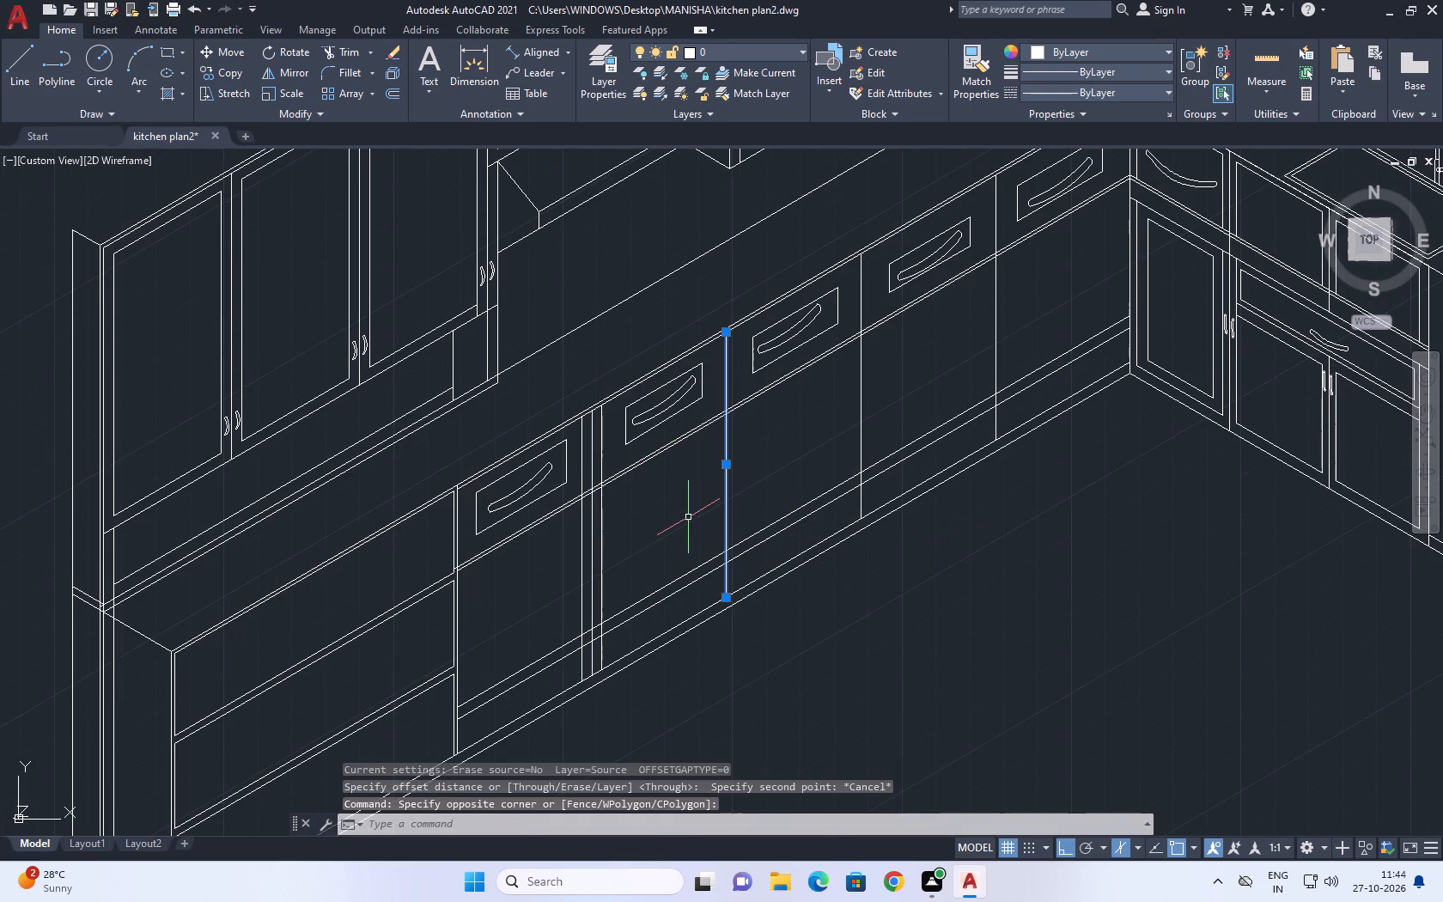
key("c")
key("o")
key("space")
left_click(734, 478)
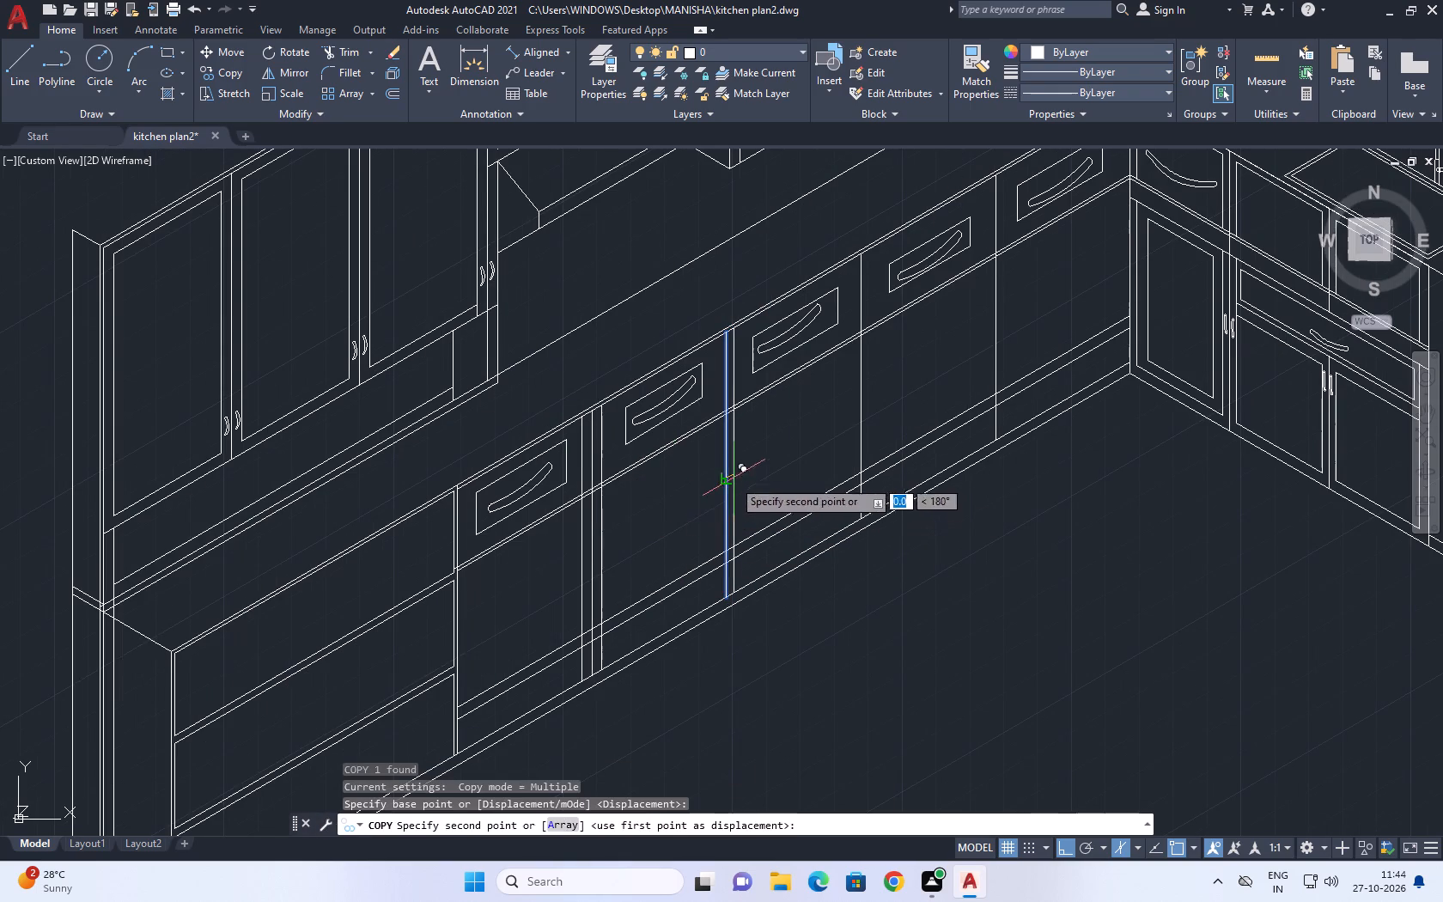
type("3")
key("space")
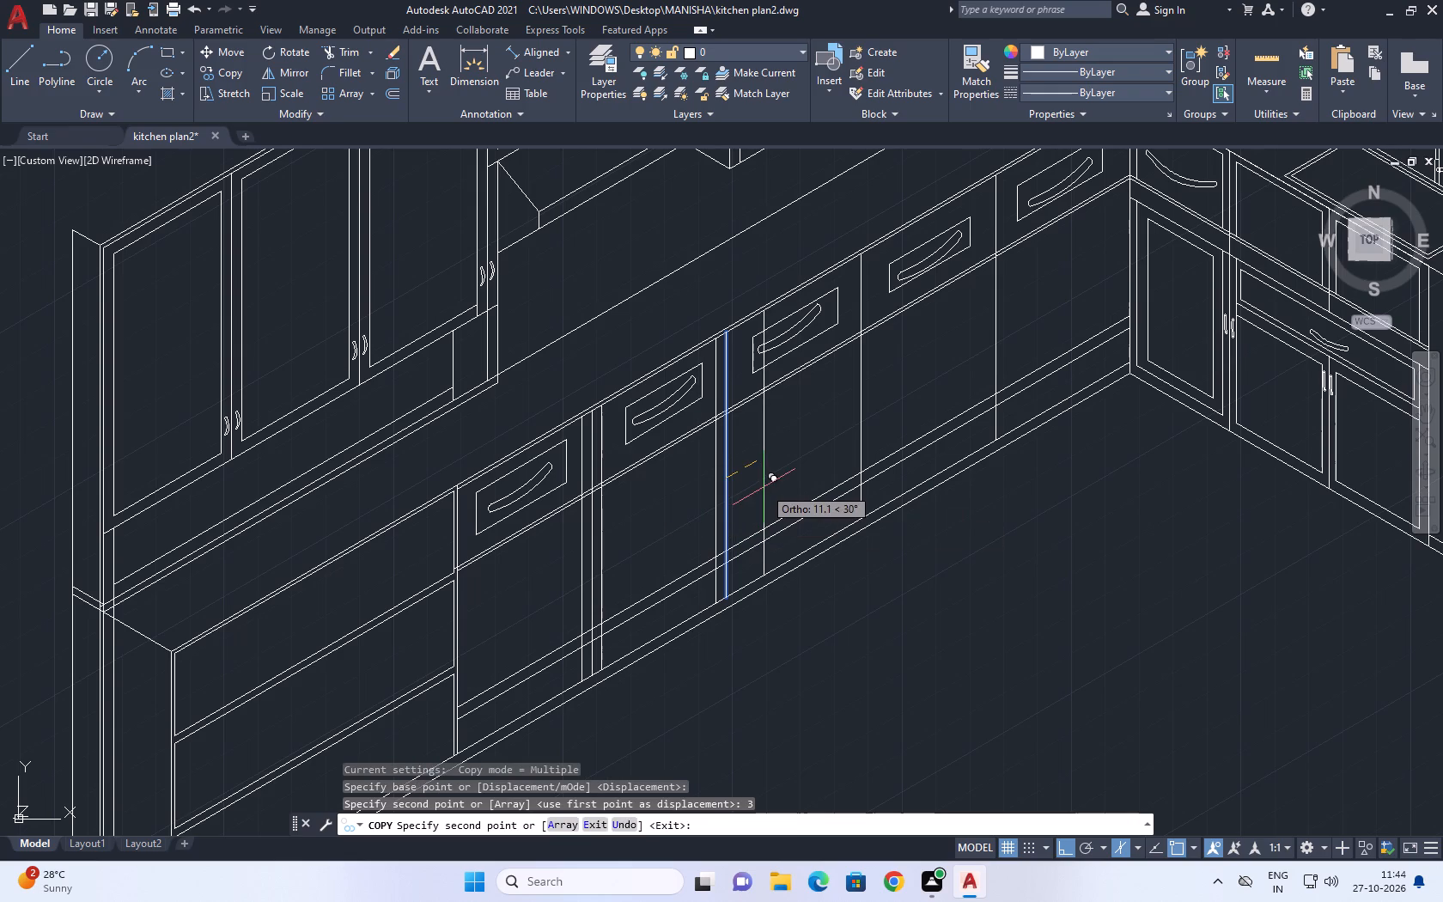
type("3")
key("space")
key("Escape")
Copy the third vertical divider of the hood-side lower cabinets 3 units to each side.
left_click(871, 411)
left_click(820, 443)
middle_click_drag(846, 448, 770, 604)
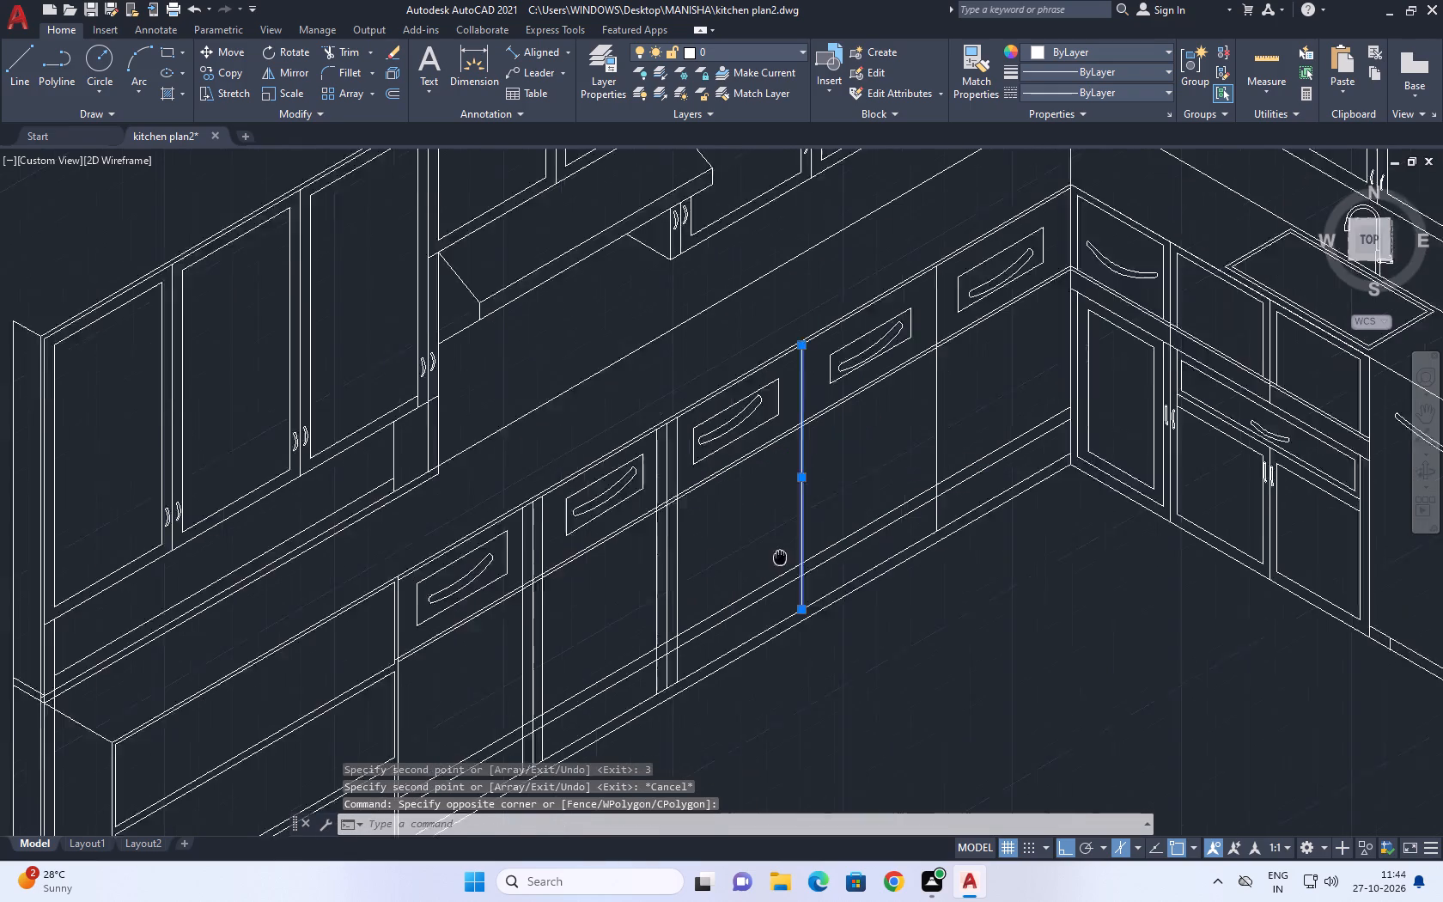
middle_click_drag(770, 604, 769, 613)
key("c")
type("o")
key("space")
left_click(774, 599)
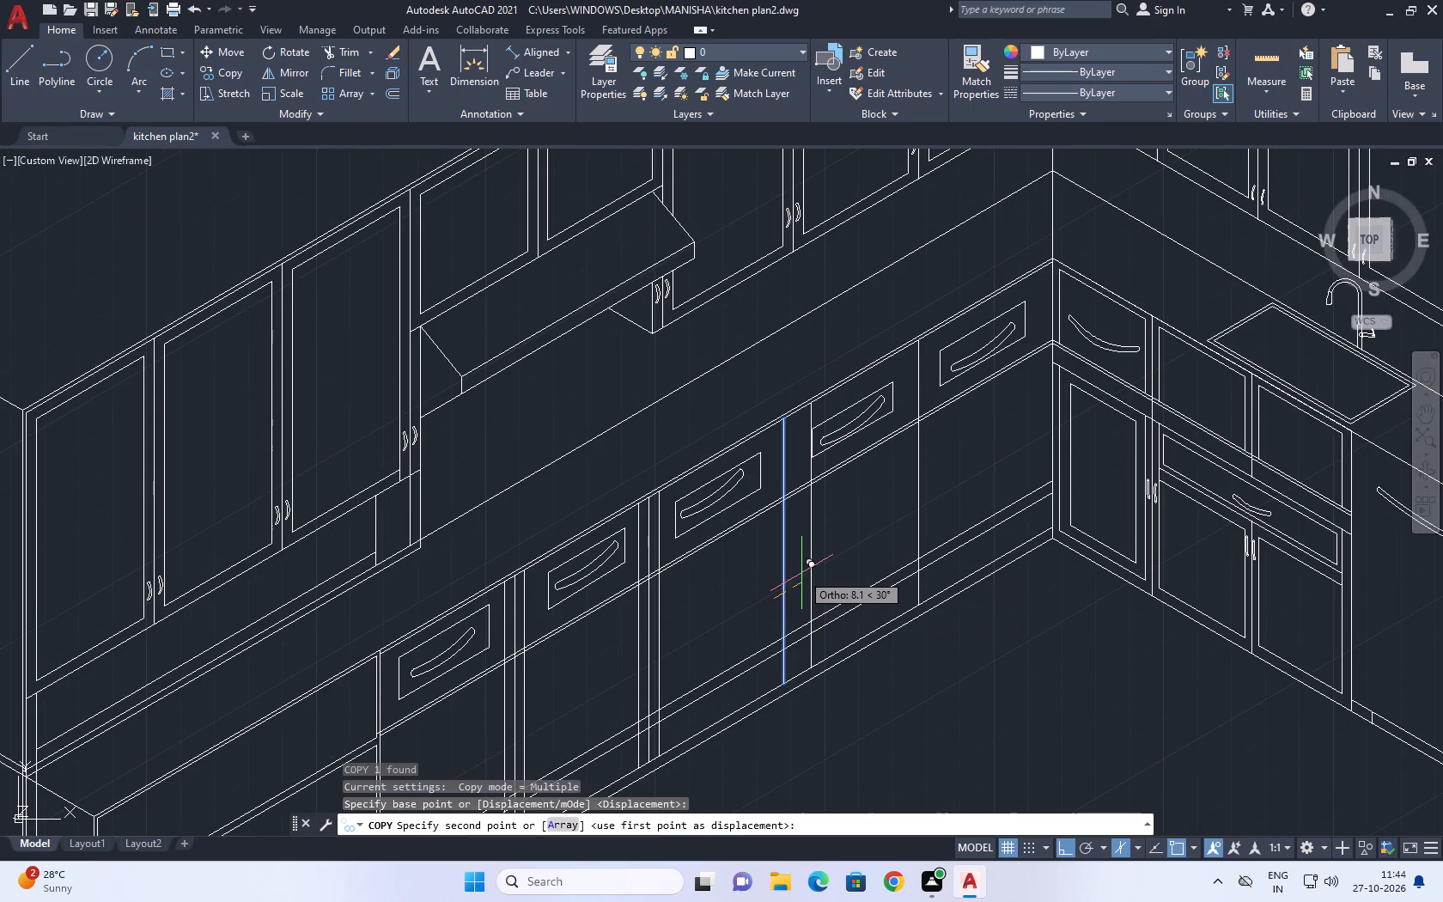
type("3")
key("space")
type("3")
key("space")
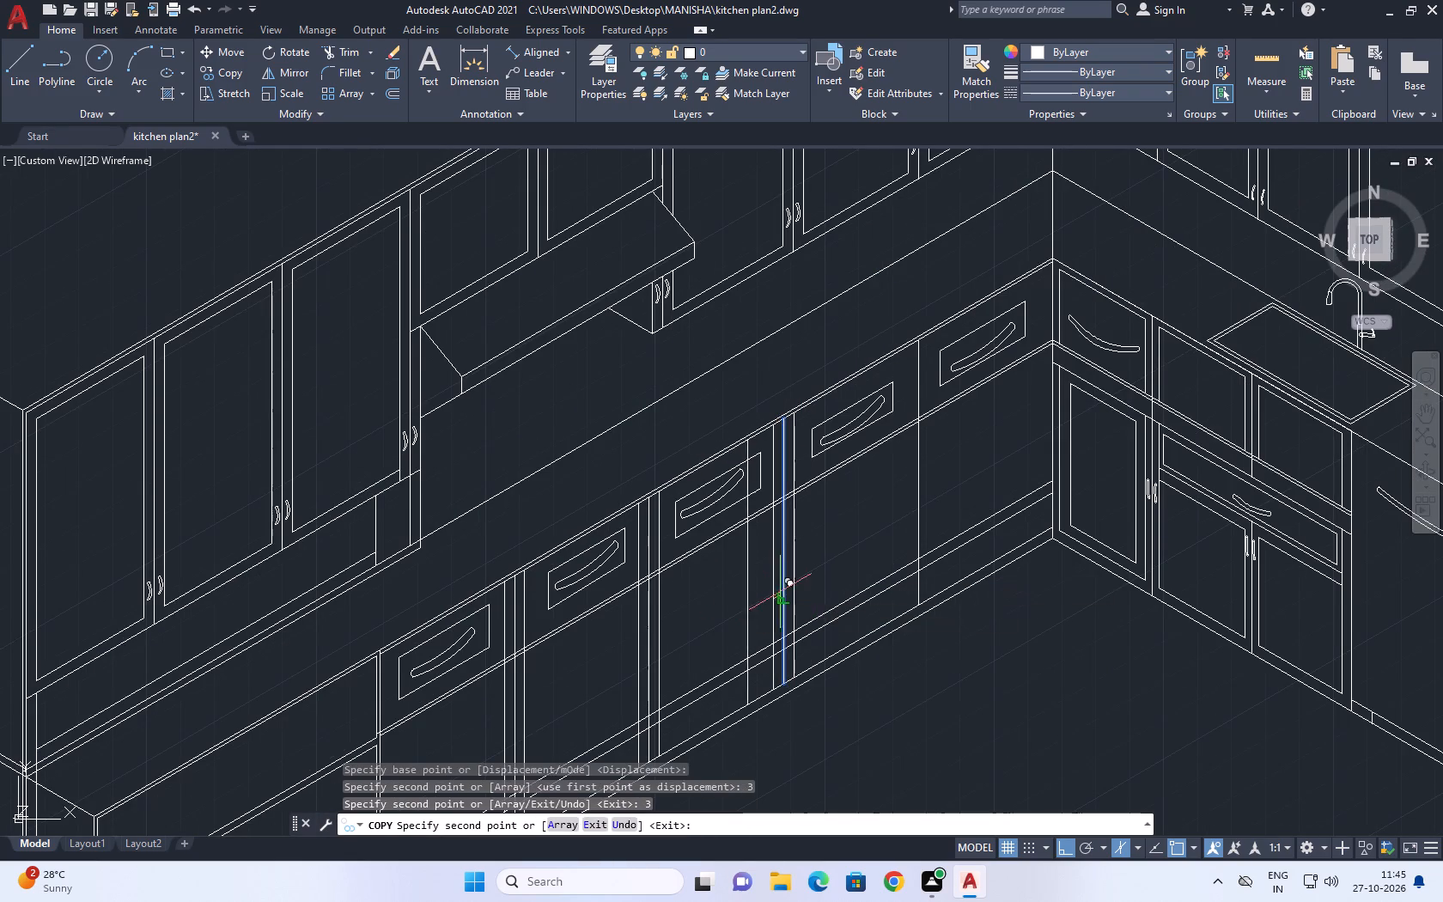
key("Escape")
Copy the fourth vertical divider of the hood-side lower cabinets, nearest the room corner, 3 units to each side.
left_click(922, 491)
left_click(896, 512)
key("c")
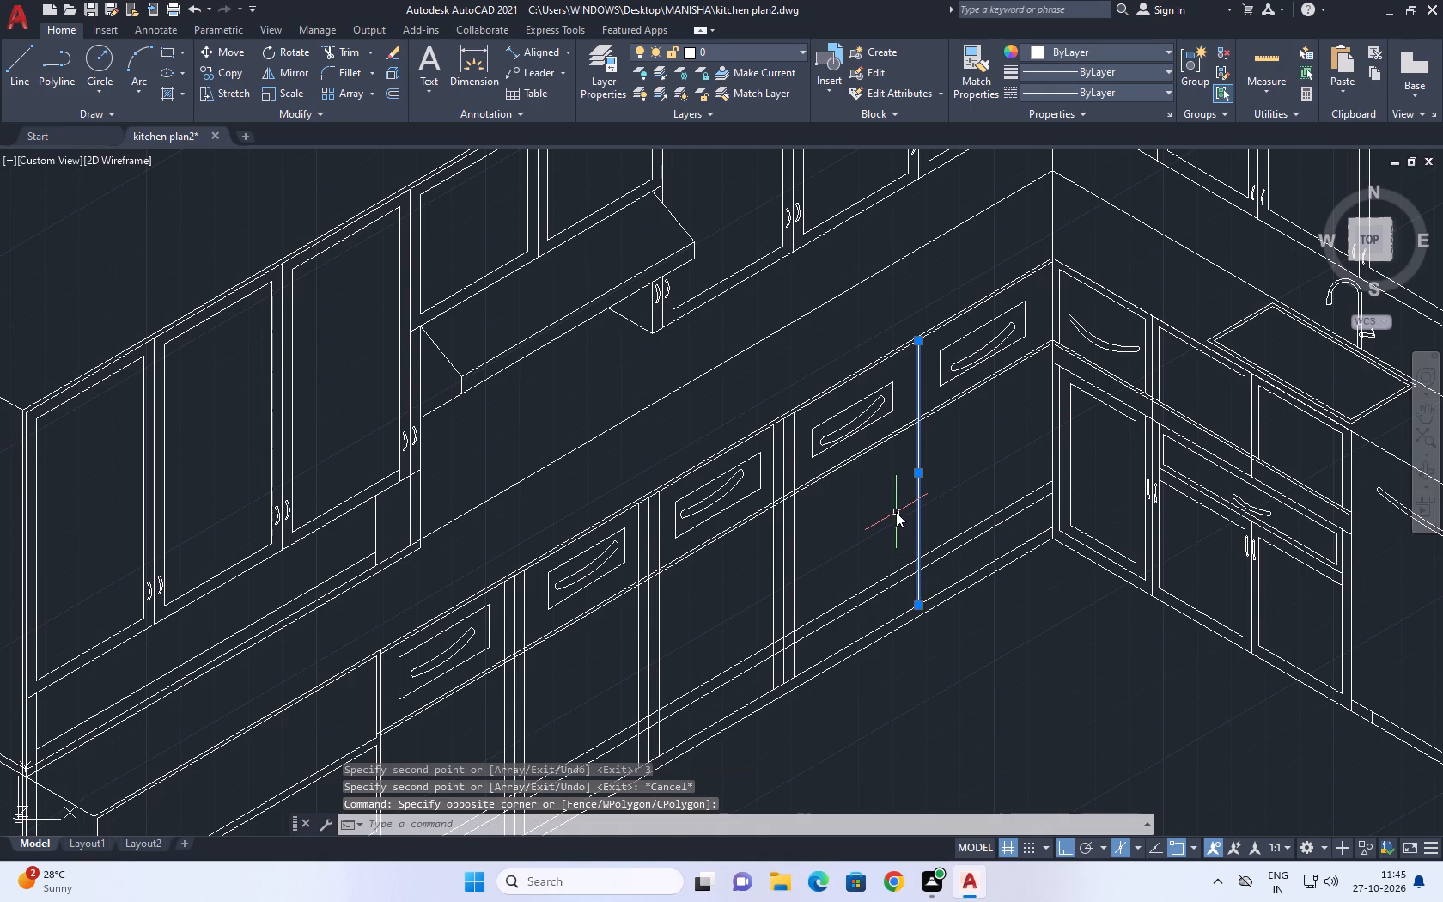
key("o")
key("space")
left_click(890, 554)
type("3")
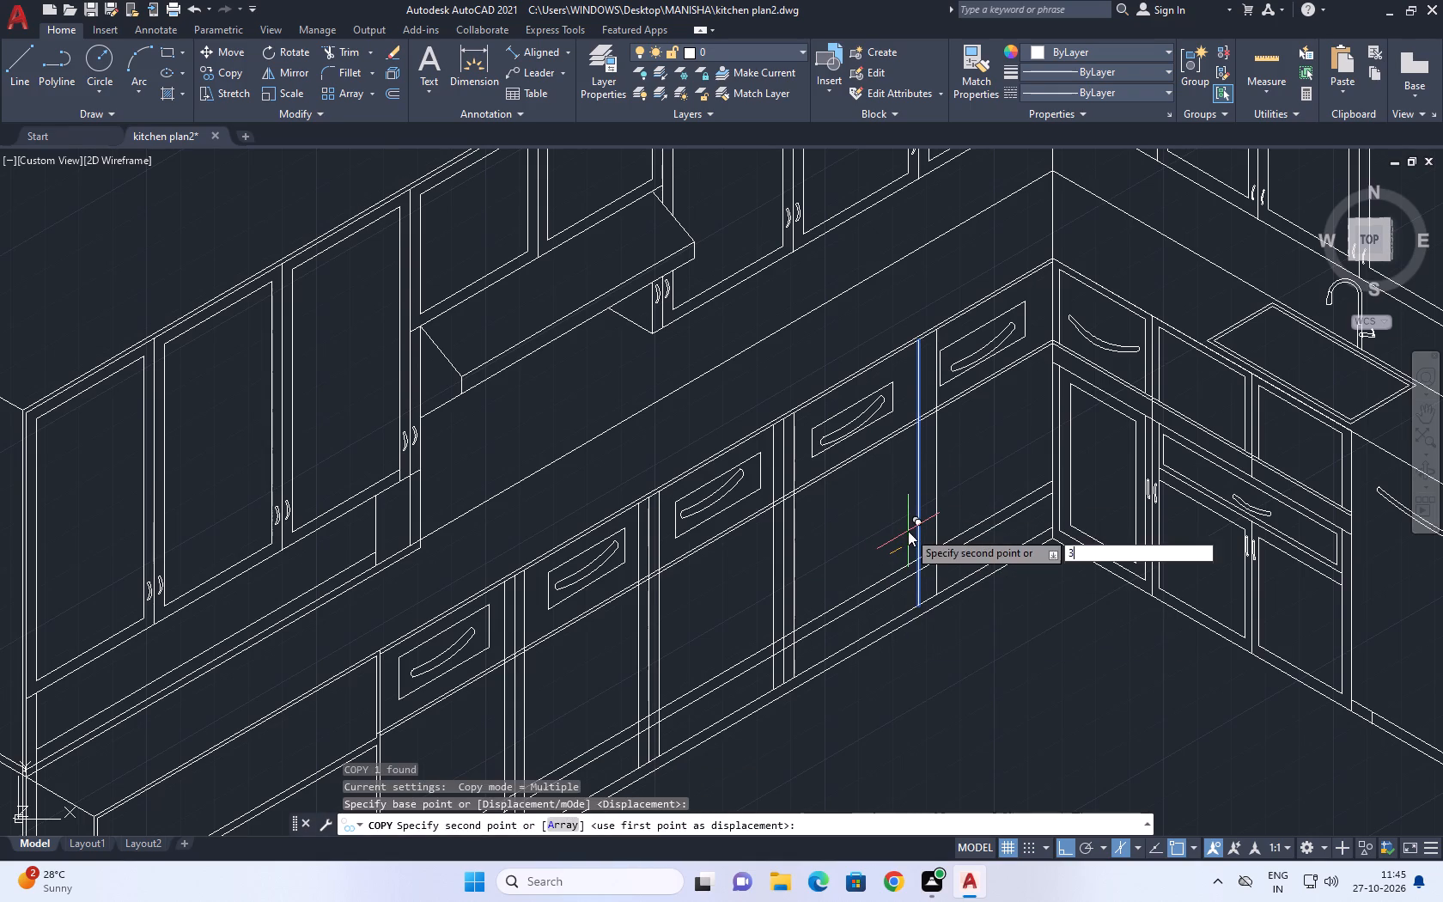
key("space")
type("3")
key("space")
key("Escape")
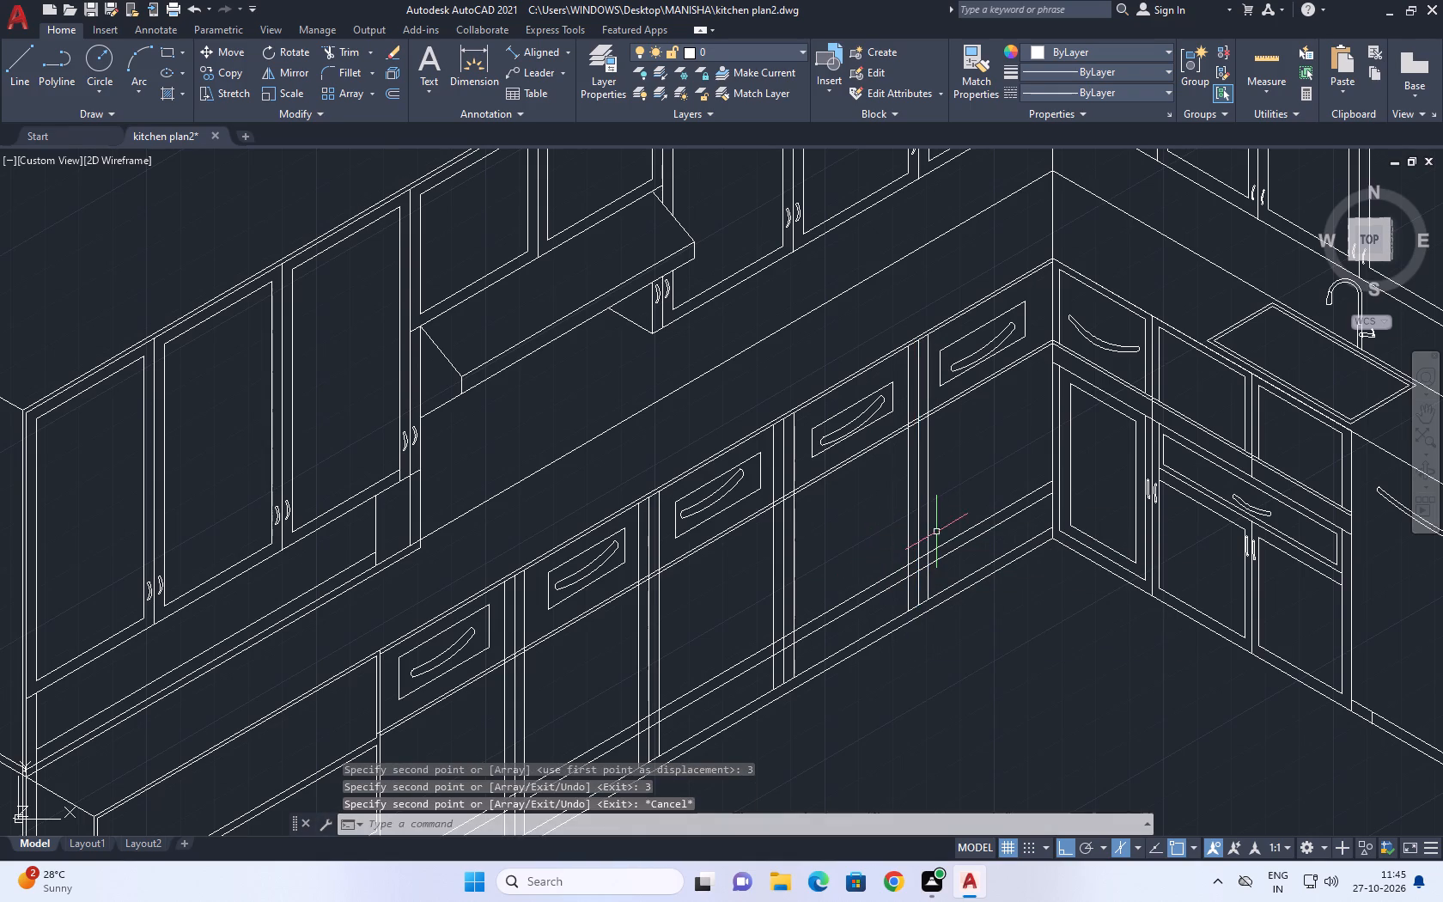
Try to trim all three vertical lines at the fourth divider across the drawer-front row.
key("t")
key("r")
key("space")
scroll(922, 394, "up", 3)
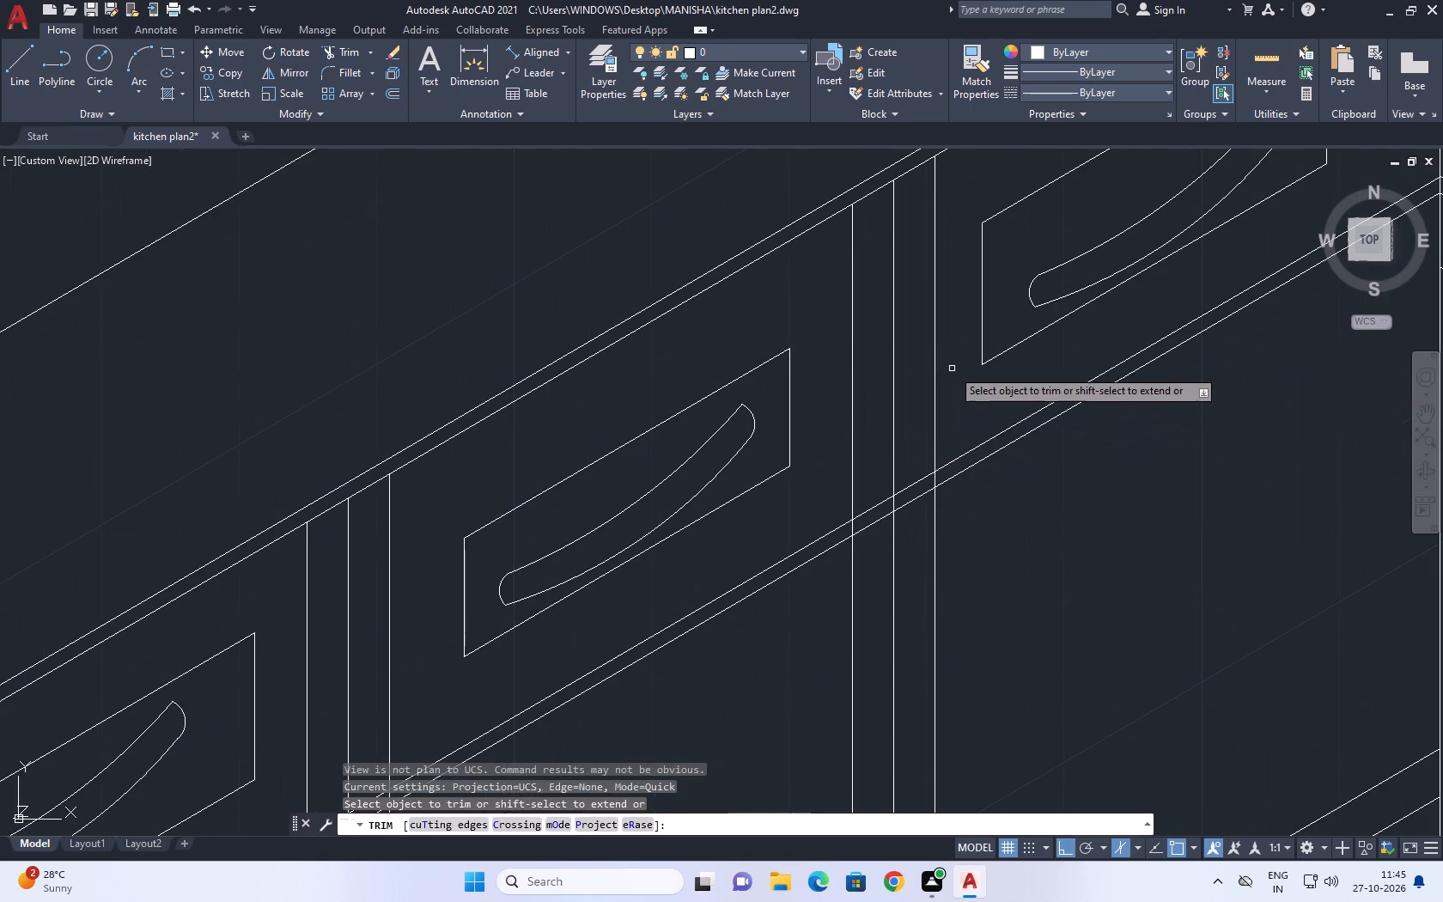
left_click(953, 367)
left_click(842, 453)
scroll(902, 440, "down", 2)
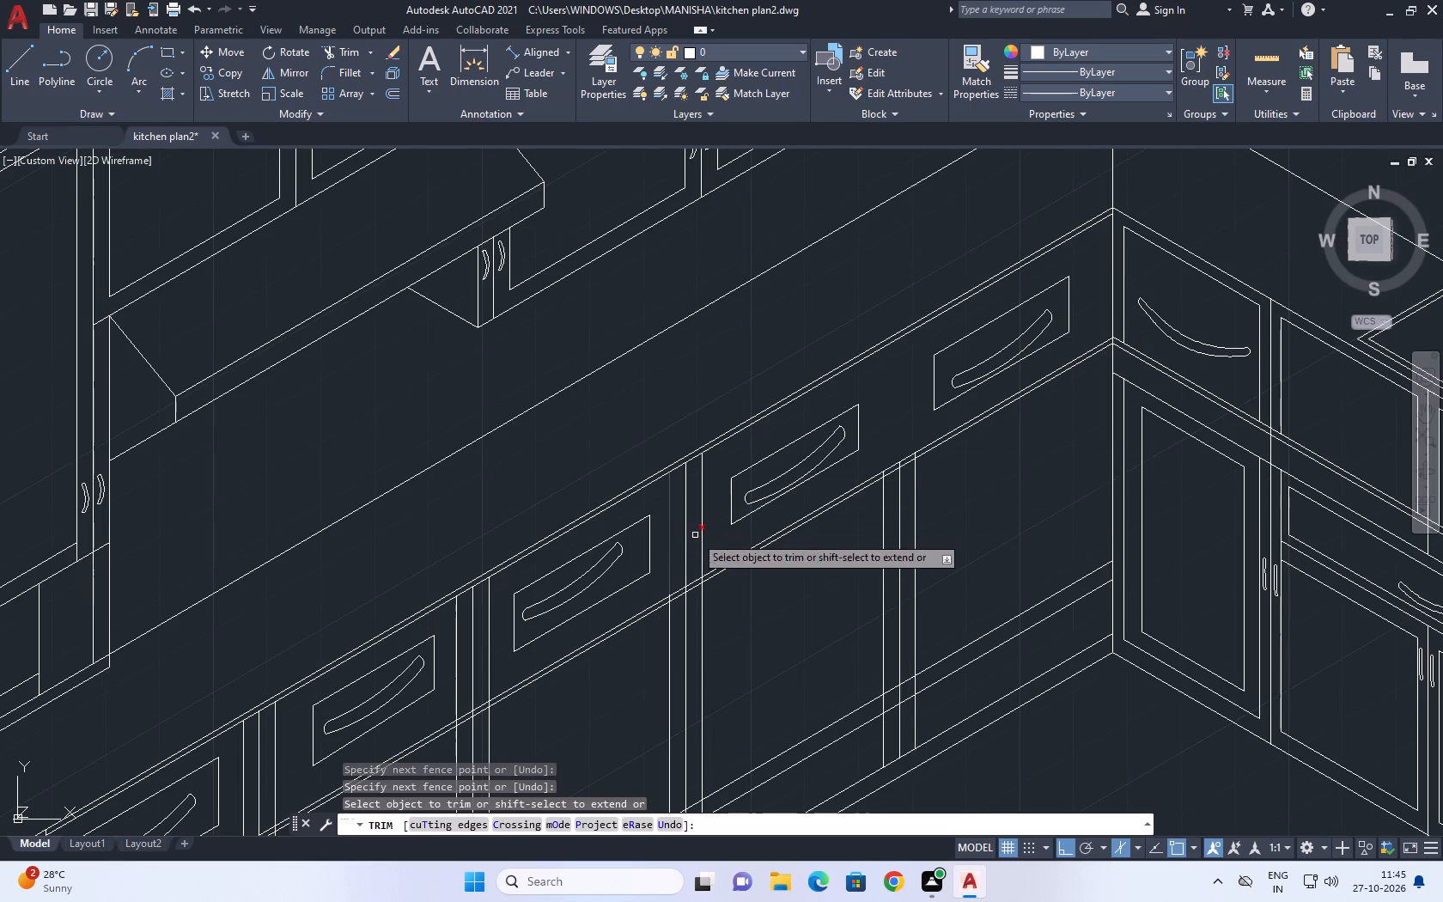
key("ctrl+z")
Trim the offset side lines of the fourth and third dividers out of the drawer-front row, keeping the centre dividers.
scroll(899, 416, "up", 3)
left_click(924, 386)
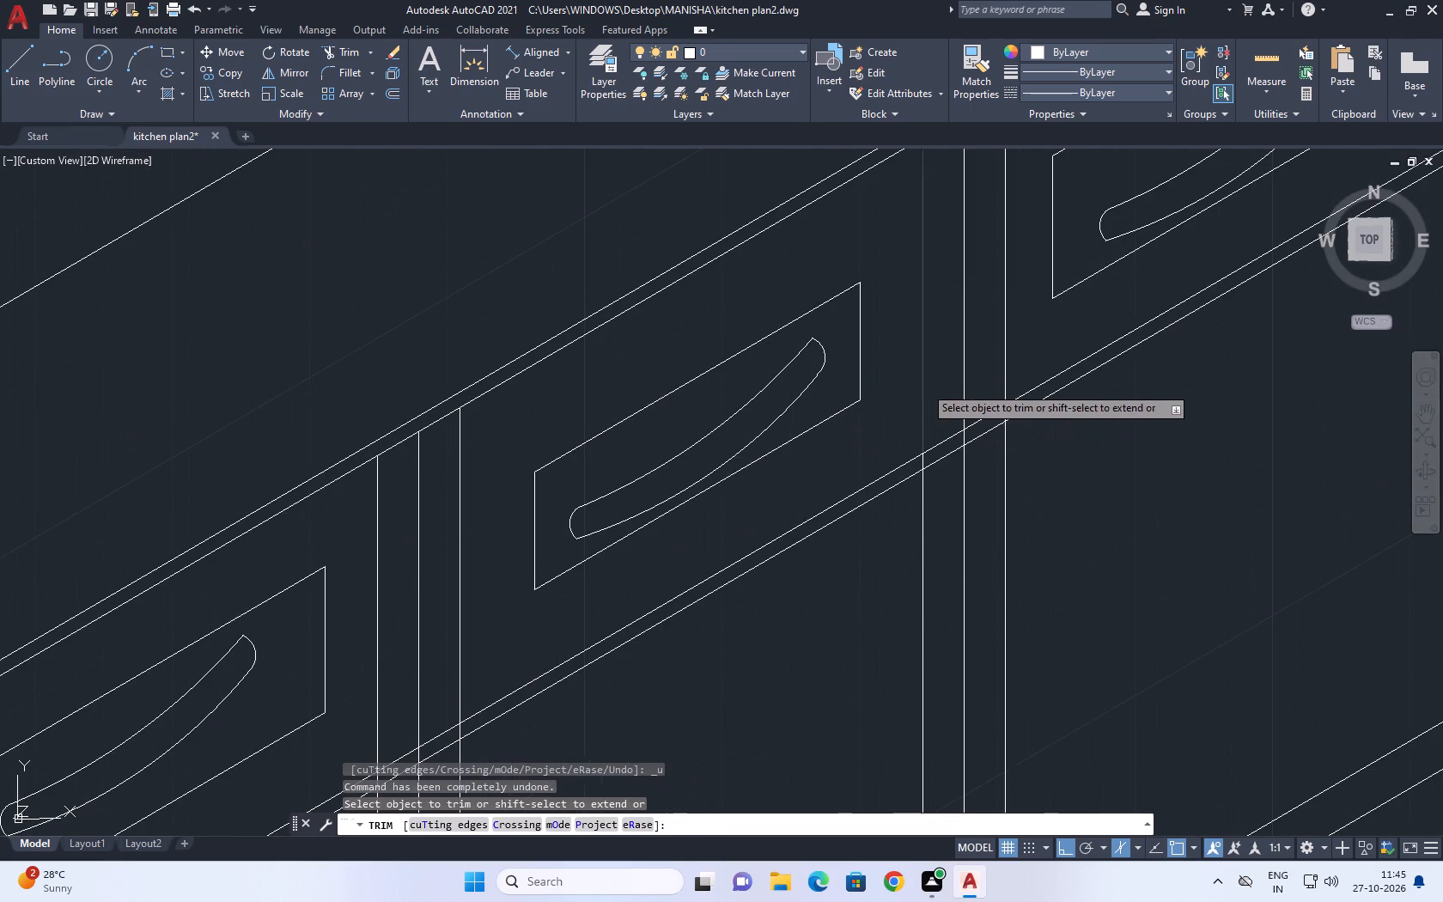
left_click(1005, 351)
scroll(996, 390, "down", 1)
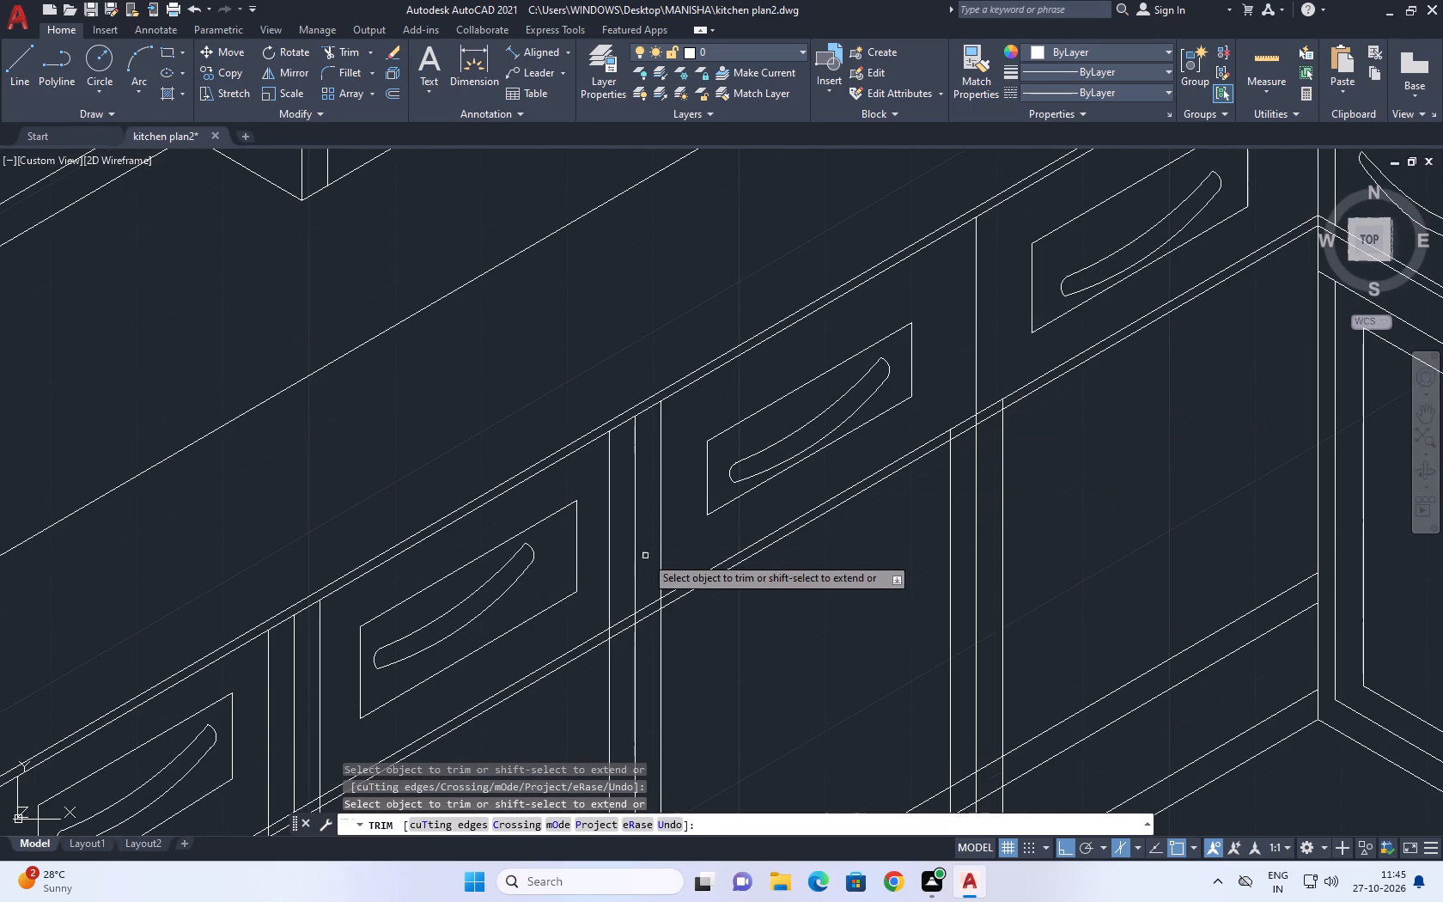
left_click(663, 539)
left_click(624, 567)
left_click(601, 600)
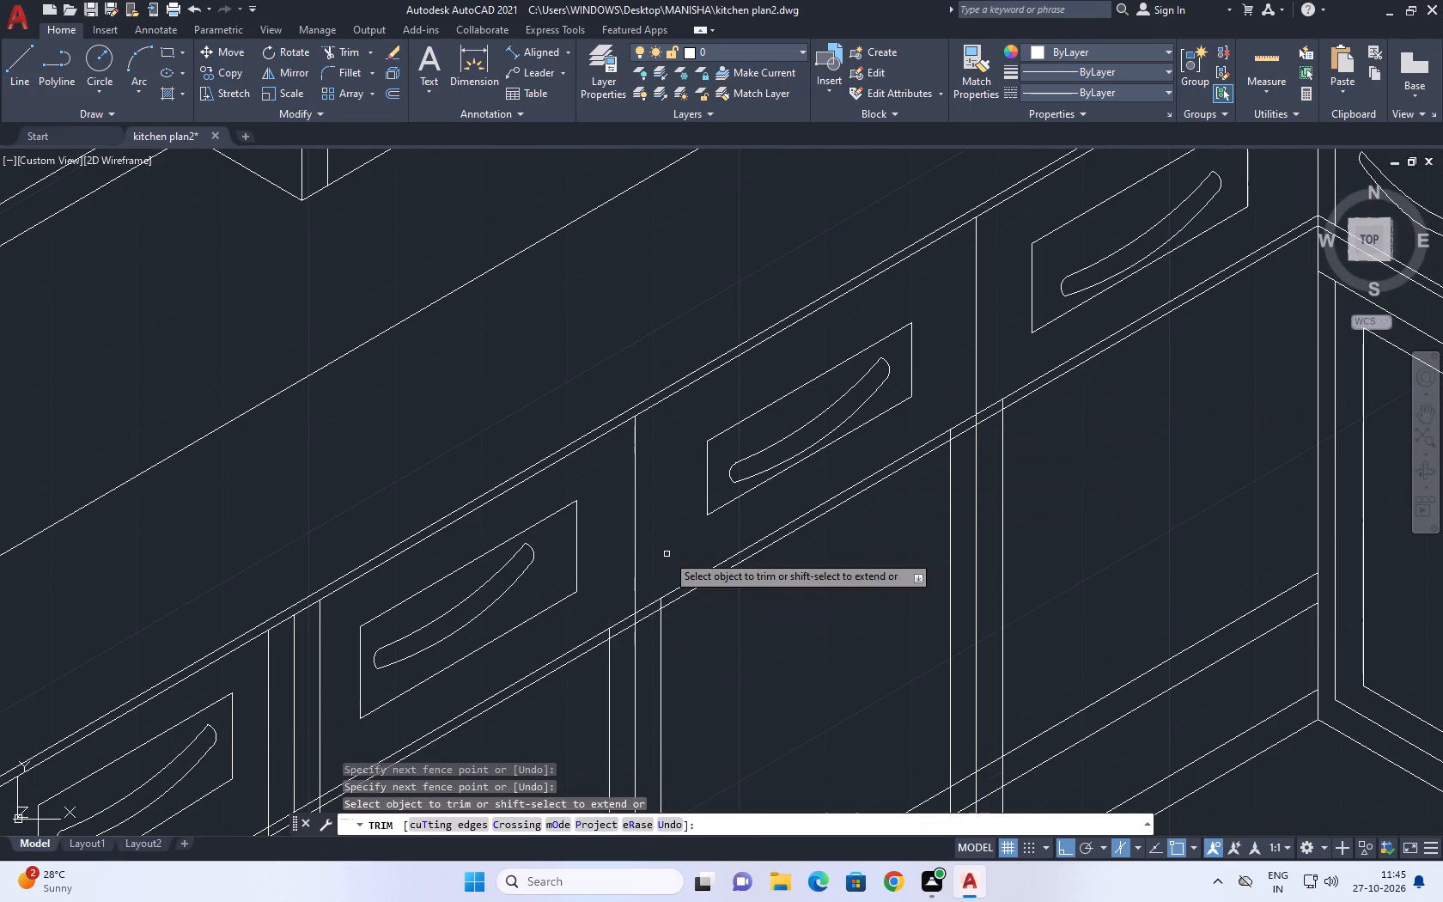
Trim the offset side lines of the second and first dividers out of the drawer-front row, keeping the centre dividers.
scroll(673, 524, "down", 3)
scroll(561, 602, "up", 4)
left_click(616, 540)
left_click(548, 569)
left_click(667, 499)
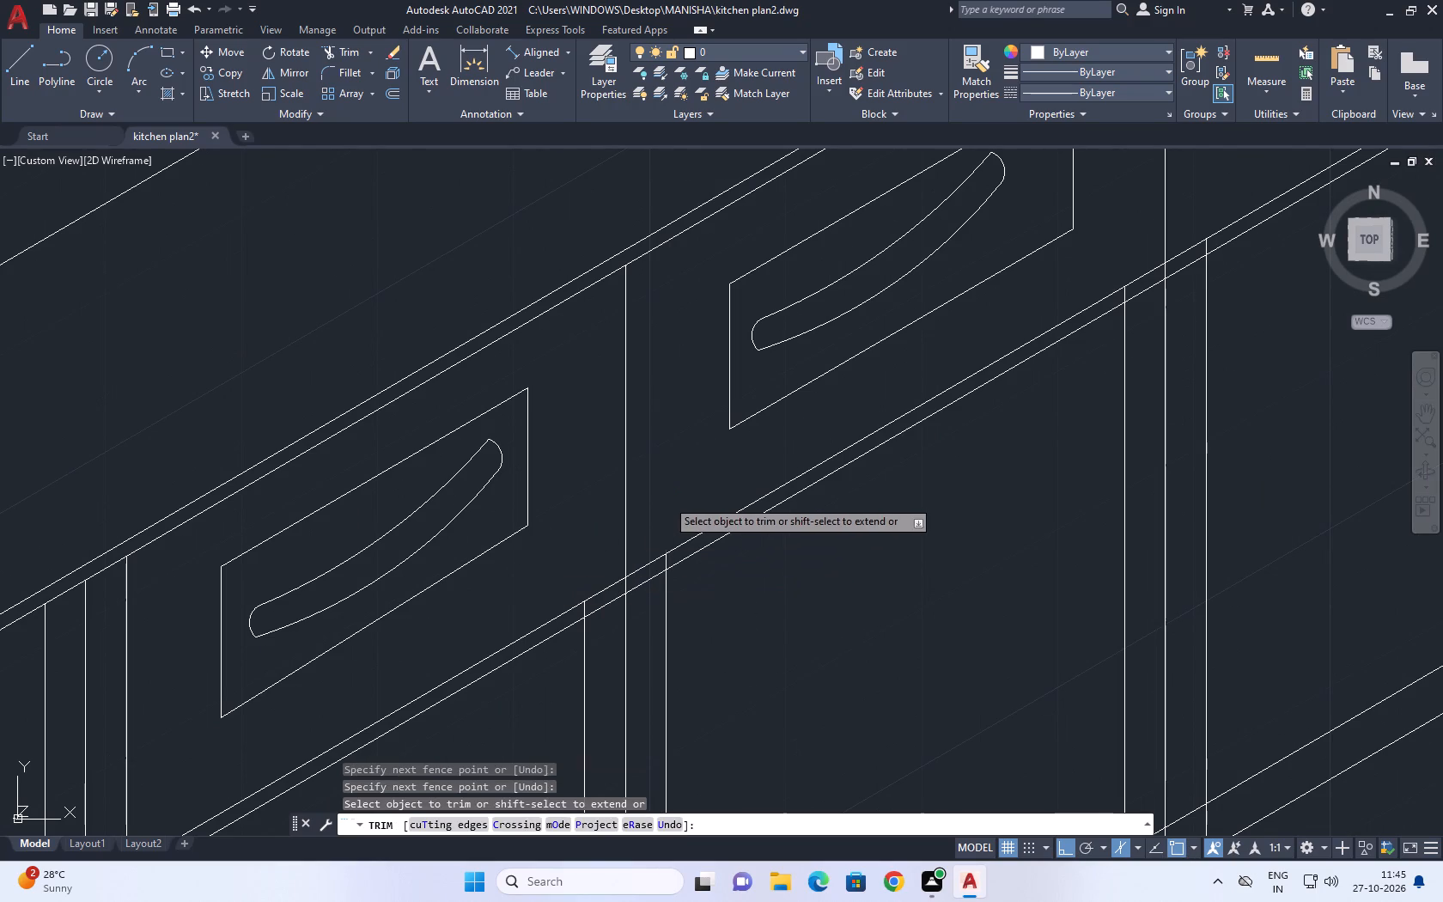
scroll(688, 498, "down", 2)
scroll(477, 619, "up", 2)
left_click(466, 576)
left_click(438, 606)
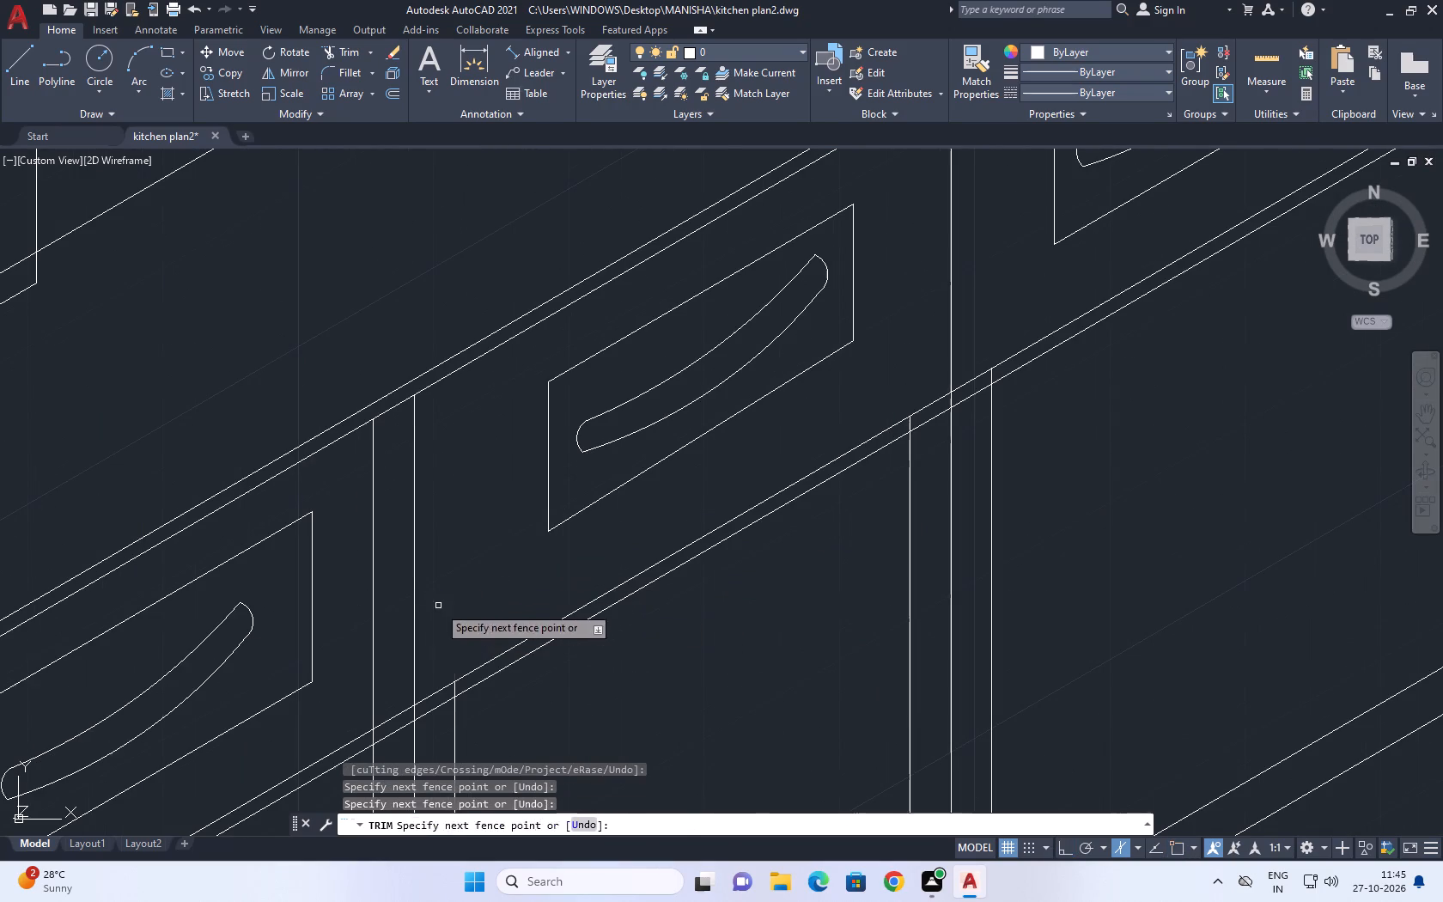
left_click(389, 618)
left_click(374, 641)
left_click(381, 634)
left_click(372, 659)
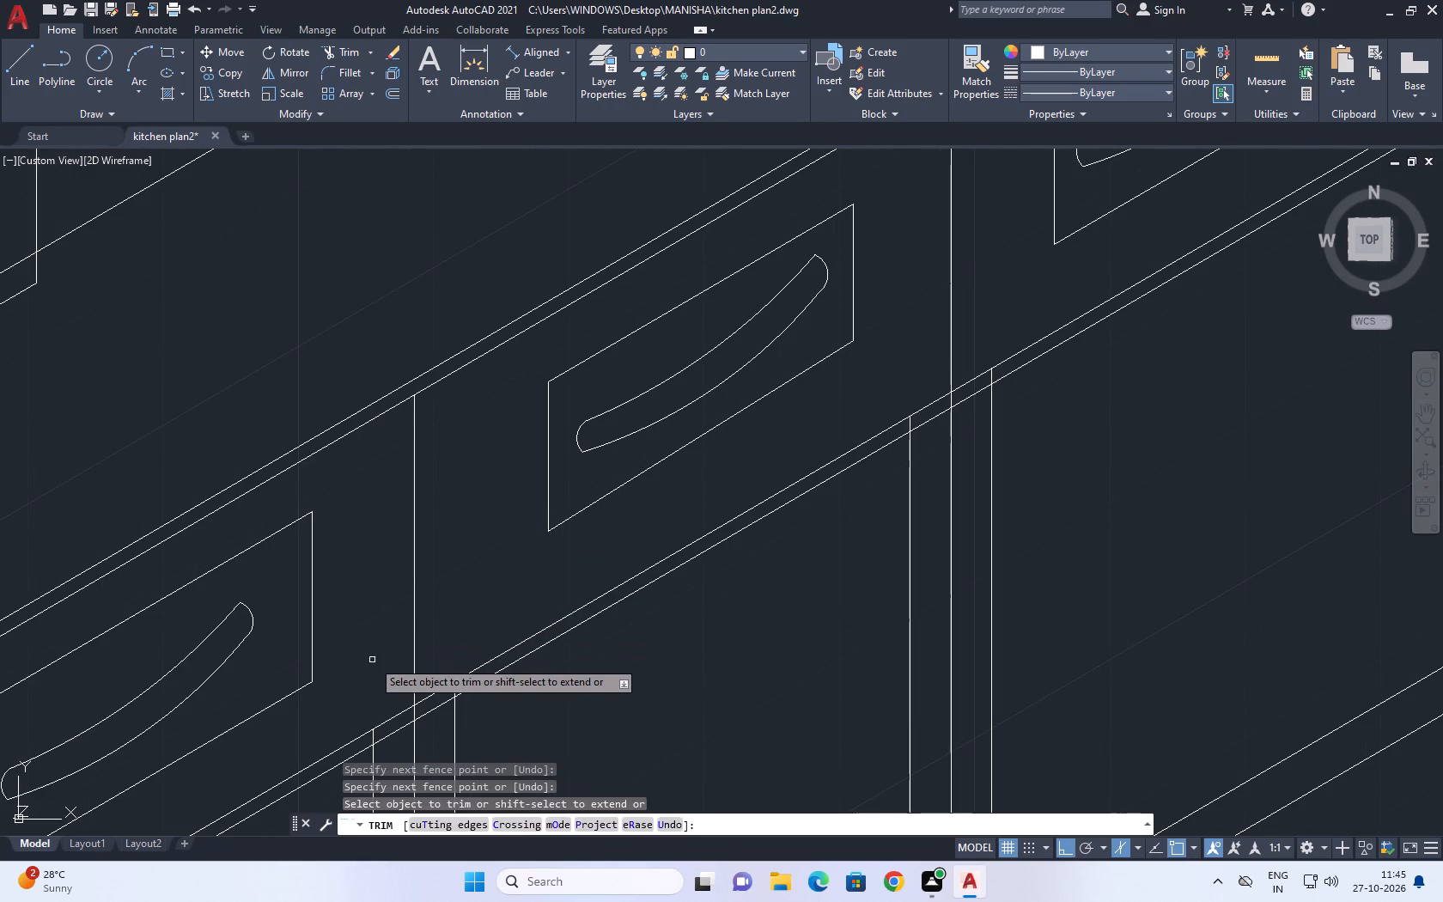
Trim the first divider's side line nearer the three-tier unit between the two parallel lines beneath the drawer fronts.
middle_click_drag(389, 681, 521, 421)
scroll(499, 491, "up", 2)
left_click(498, 465)
left_click(545, 449)
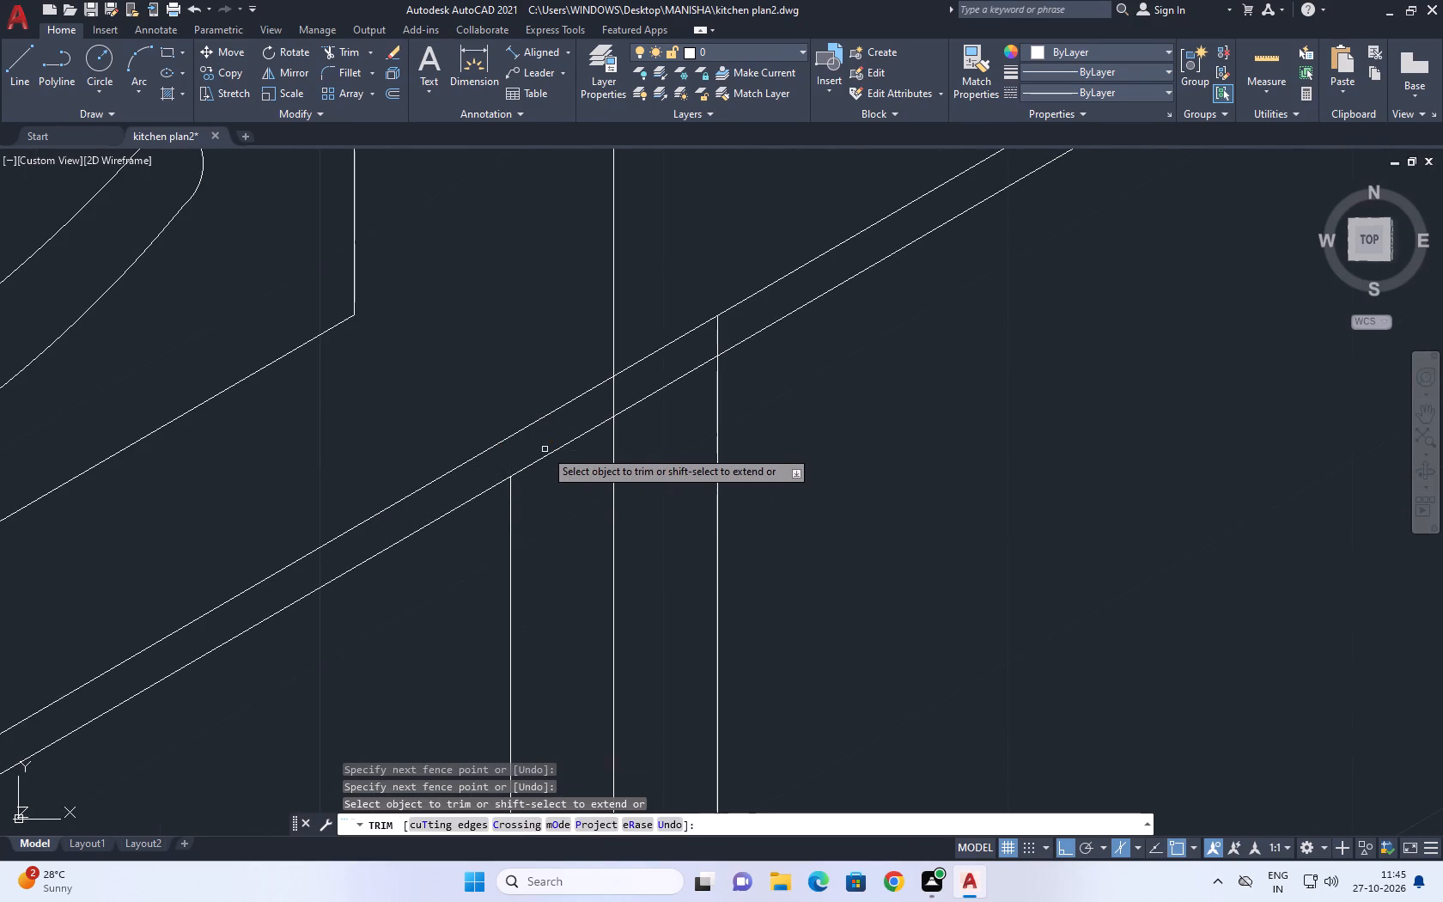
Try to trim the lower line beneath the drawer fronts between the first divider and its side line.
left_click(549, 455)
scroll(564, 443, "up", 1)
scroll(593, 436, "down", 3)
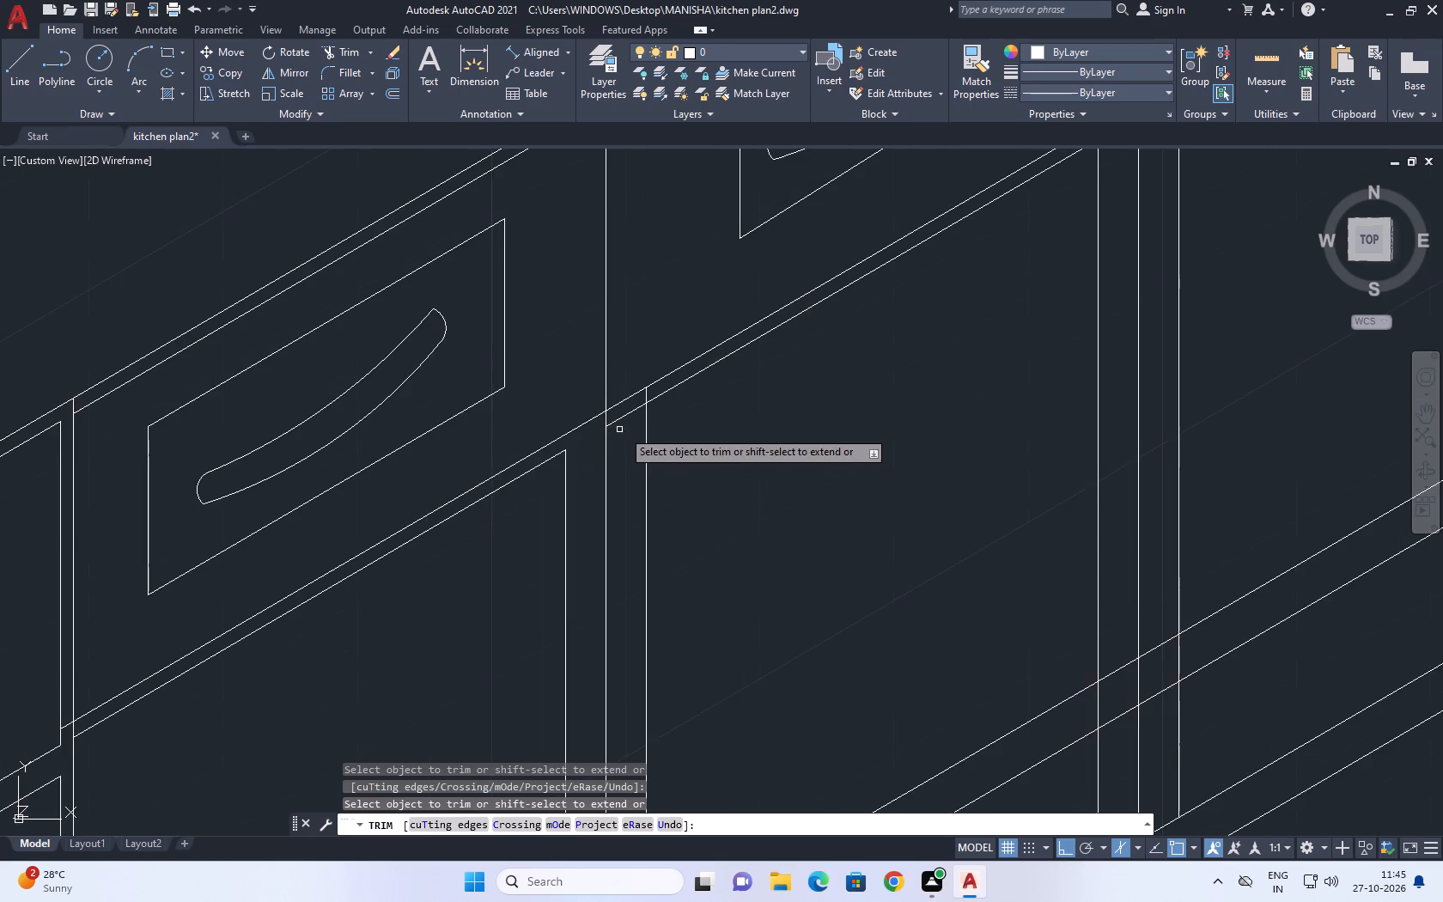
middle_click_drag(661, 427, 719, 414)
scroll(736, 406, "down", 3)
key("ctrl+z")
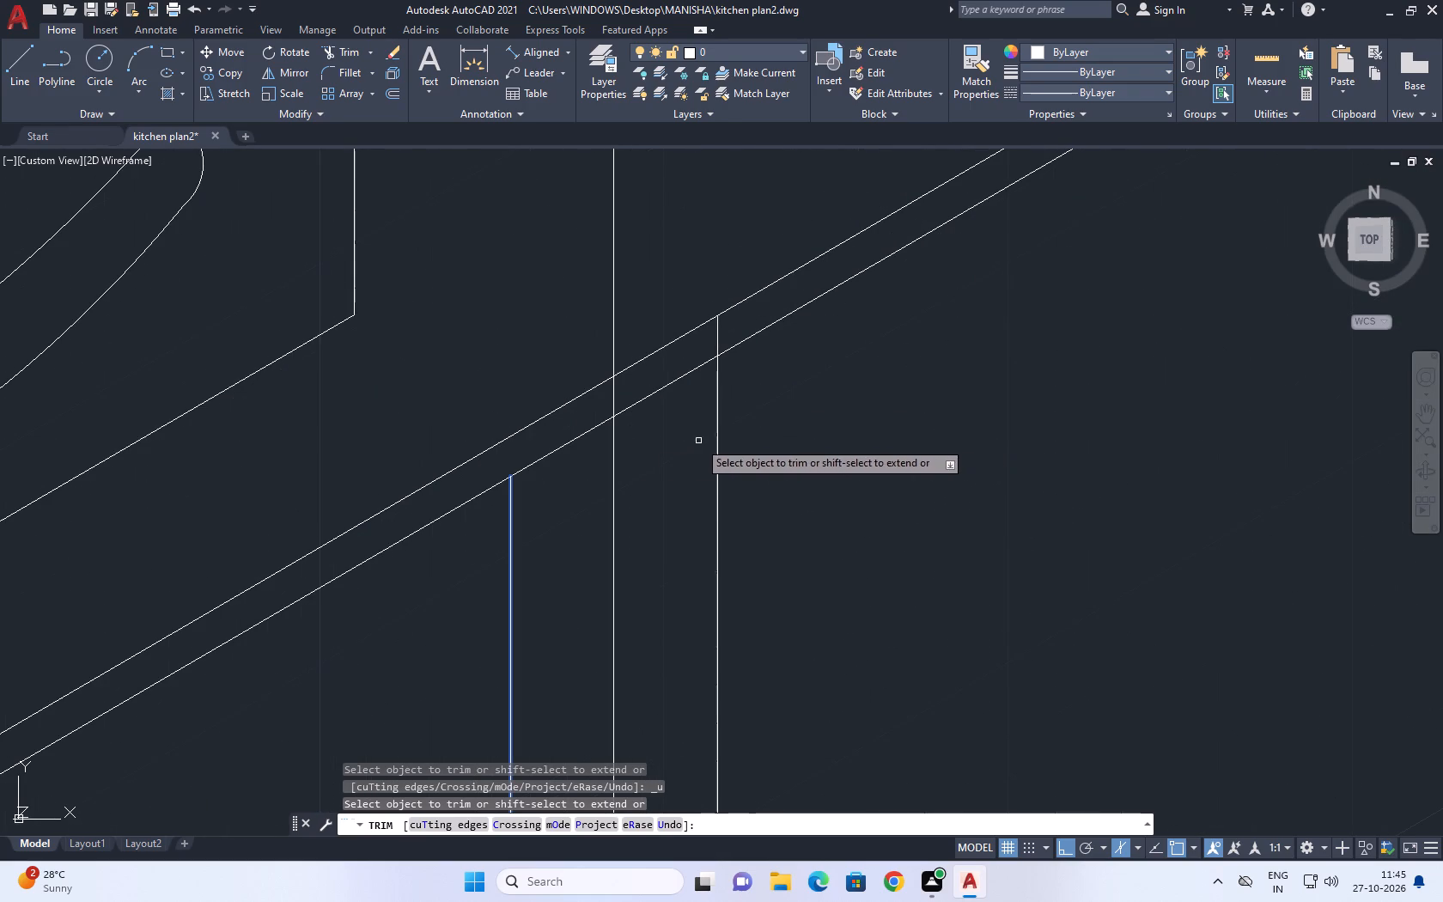
Trim the first divider's other side line and both second-divider side lines between the two parallel lines beneath the drawer fronts.
left_click_drag(711, 338, 719, 335)
left_click(730, 329)
scroll(727, 476, "down", 6)
middle_click_drag(825, 394, 749, 470)
scroll(721, 511, "up", 6)
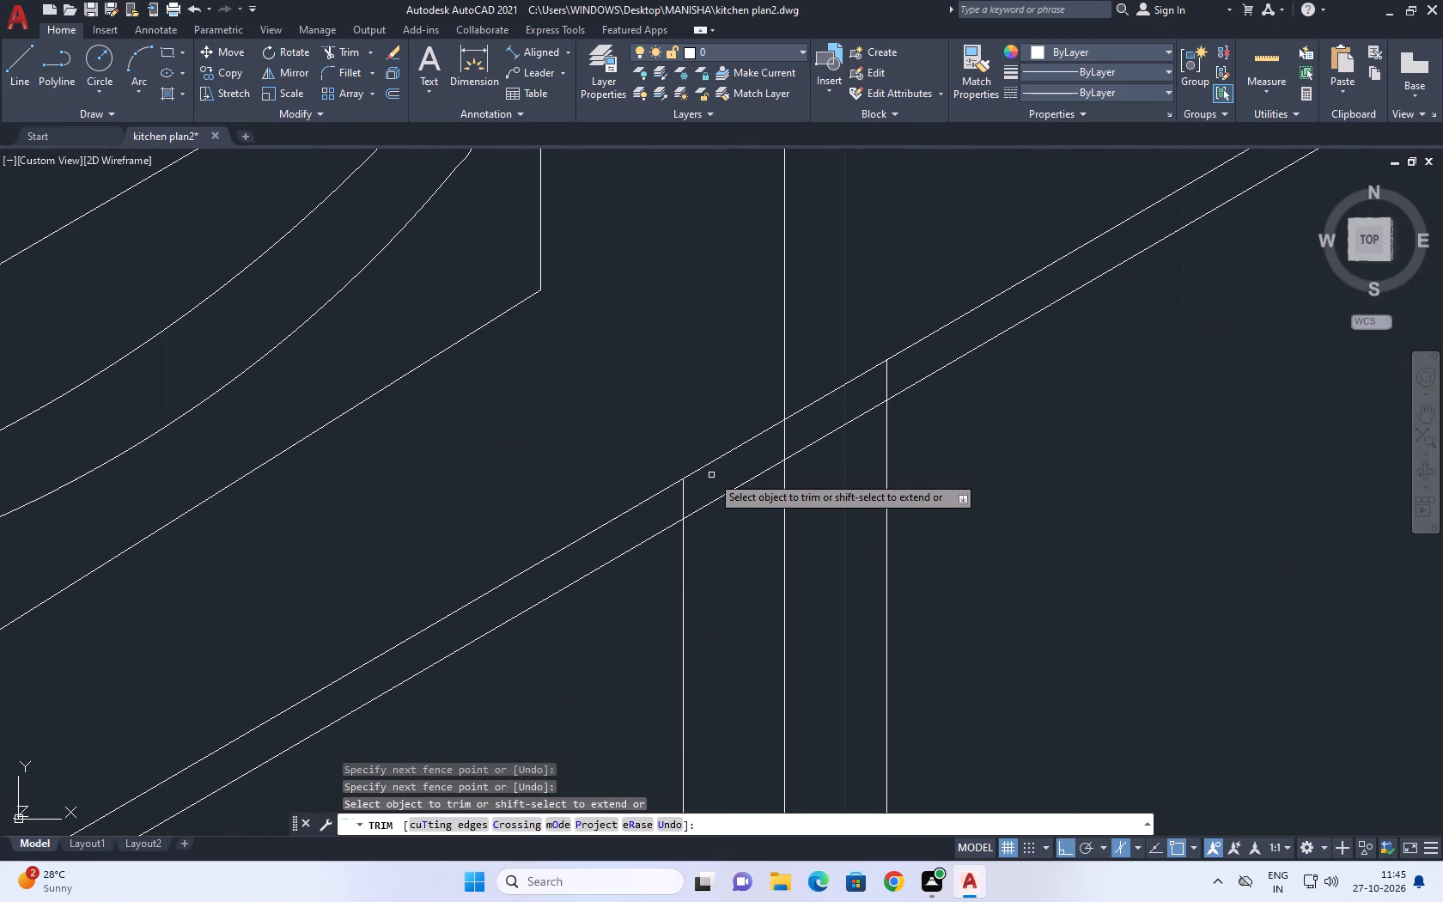
left_click(712, 477)
left_click(650, 517)
left_click(891, 374)
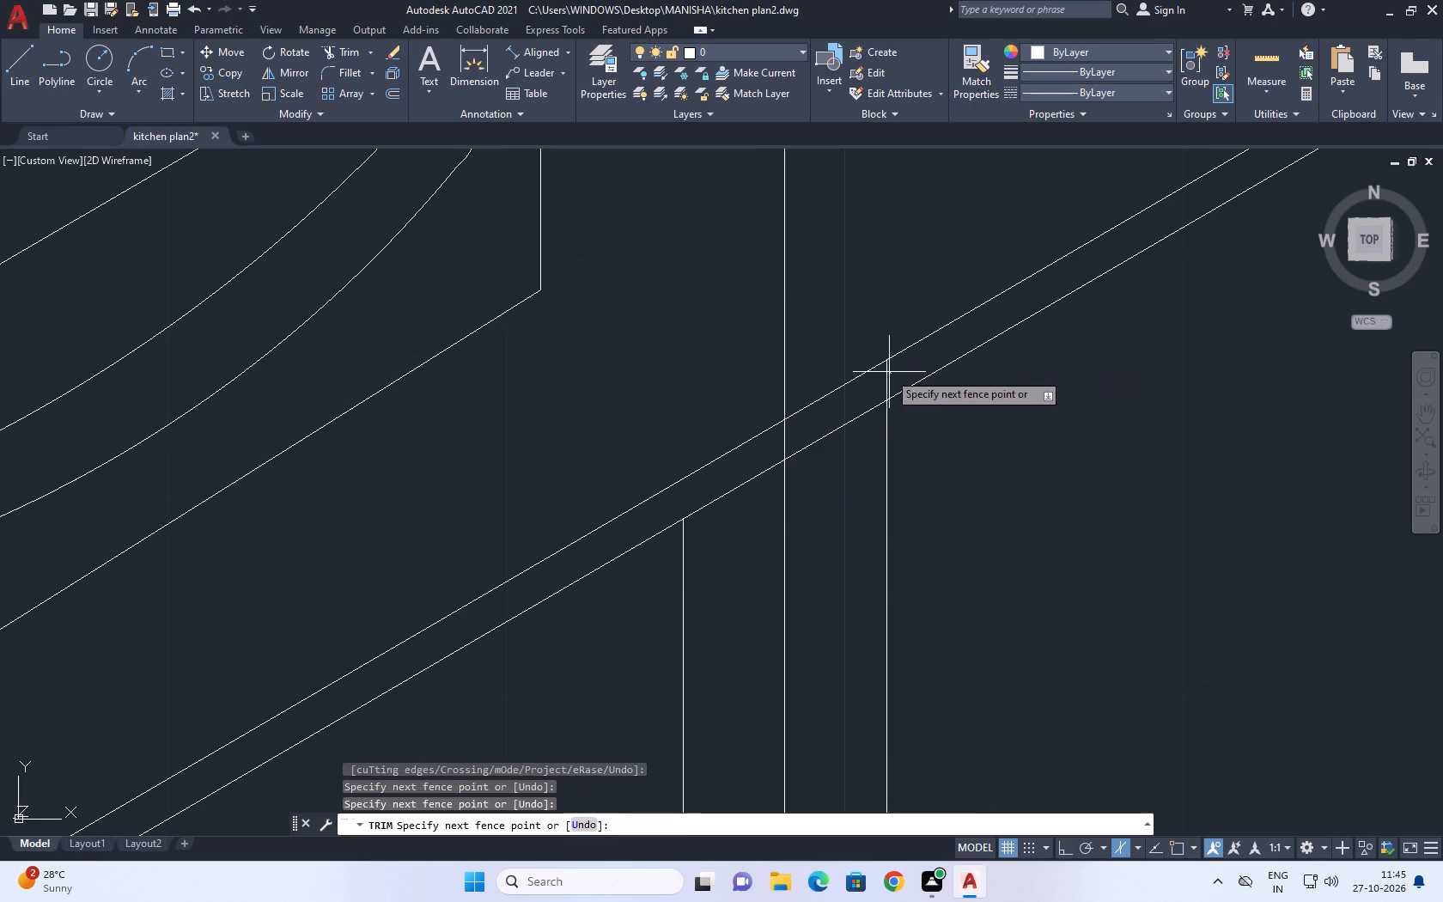
left_click(878, 378)
Trim both side lines of the third divider between the two parallel lines beneath the drawer fronts.
scroll(877, 392, "down", 5)
middle_click_drag(884, 375, 726, 415)
scroll(842, 294, "up", 2)
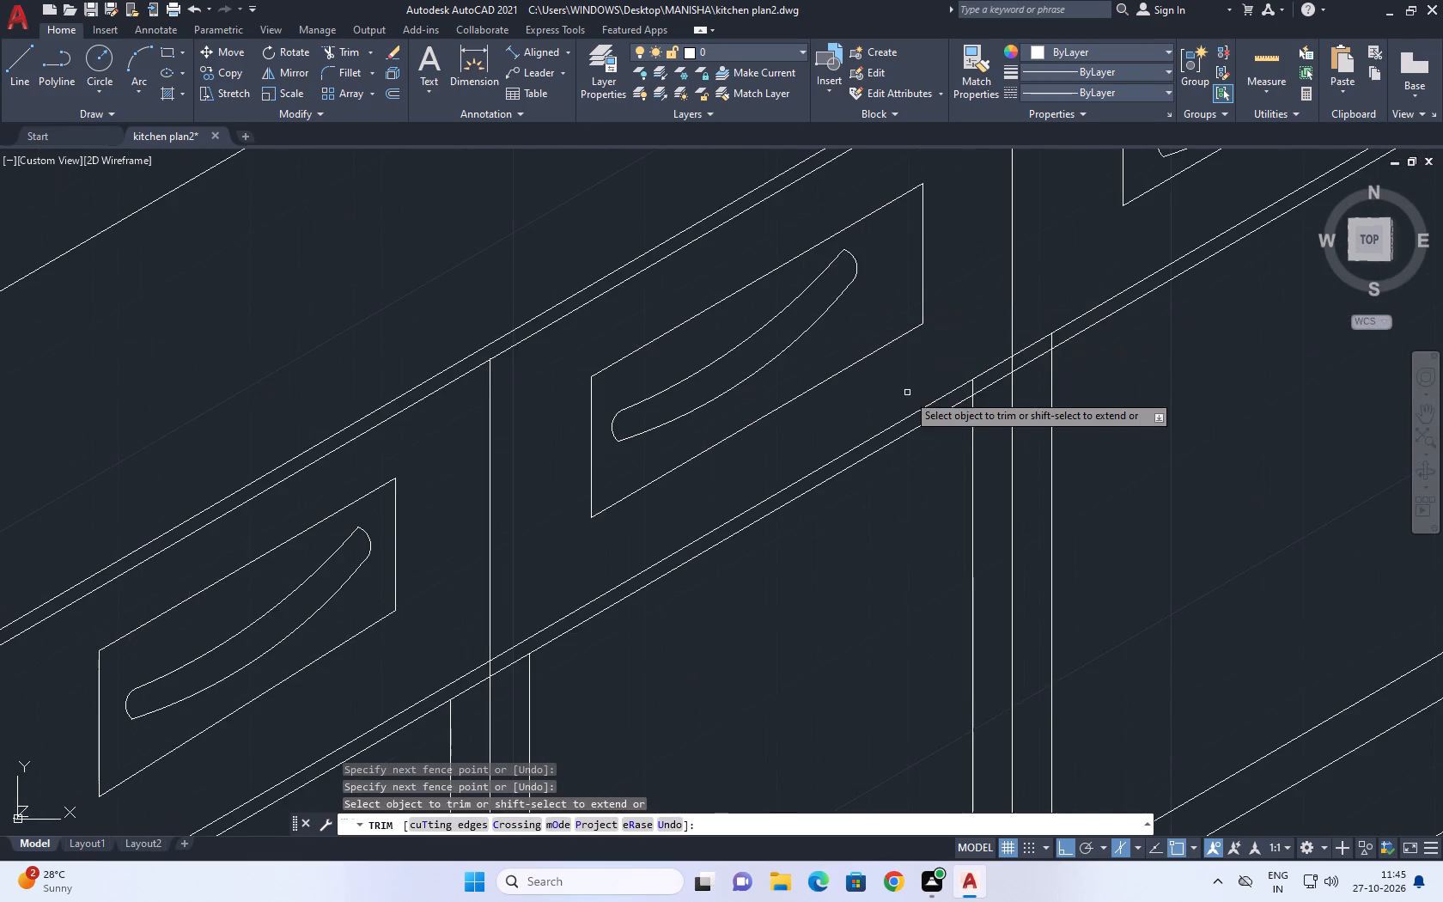
scroll(945, 400, "up", 3)
left_click_drag(1059, 342, 1051, 350)
left_click(1027, 369)
scroll(985, 344, "down", 1)
middle_click_drag(1037, 360, 1010, 369)
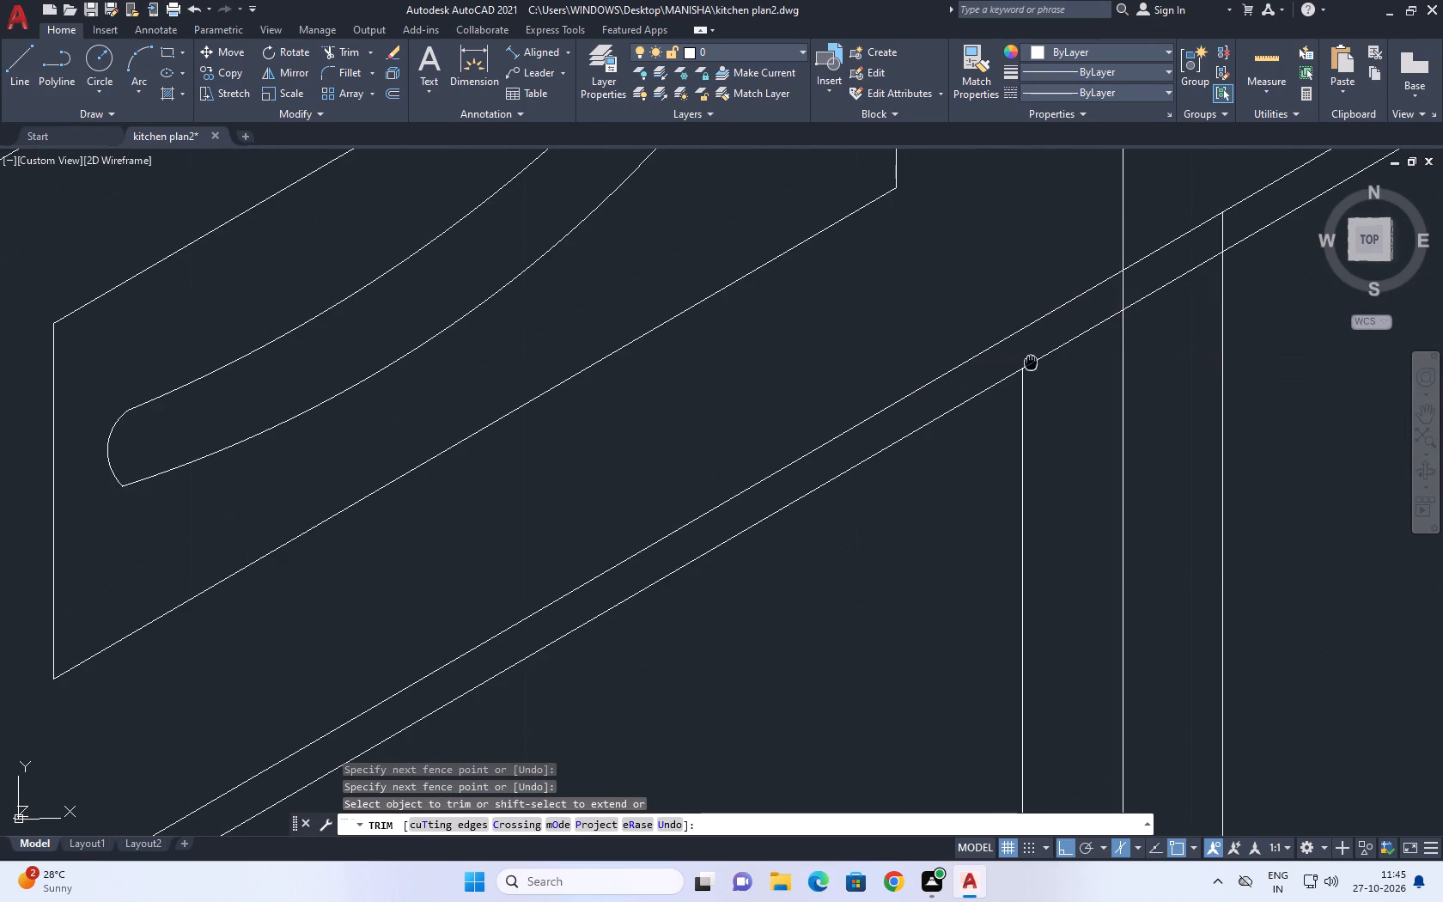
middle_click_drag(1010, 369, 862, 409)
left_click(1045, 279)
left_click(1052, 278)
scroll(989, 366, "down", 2)
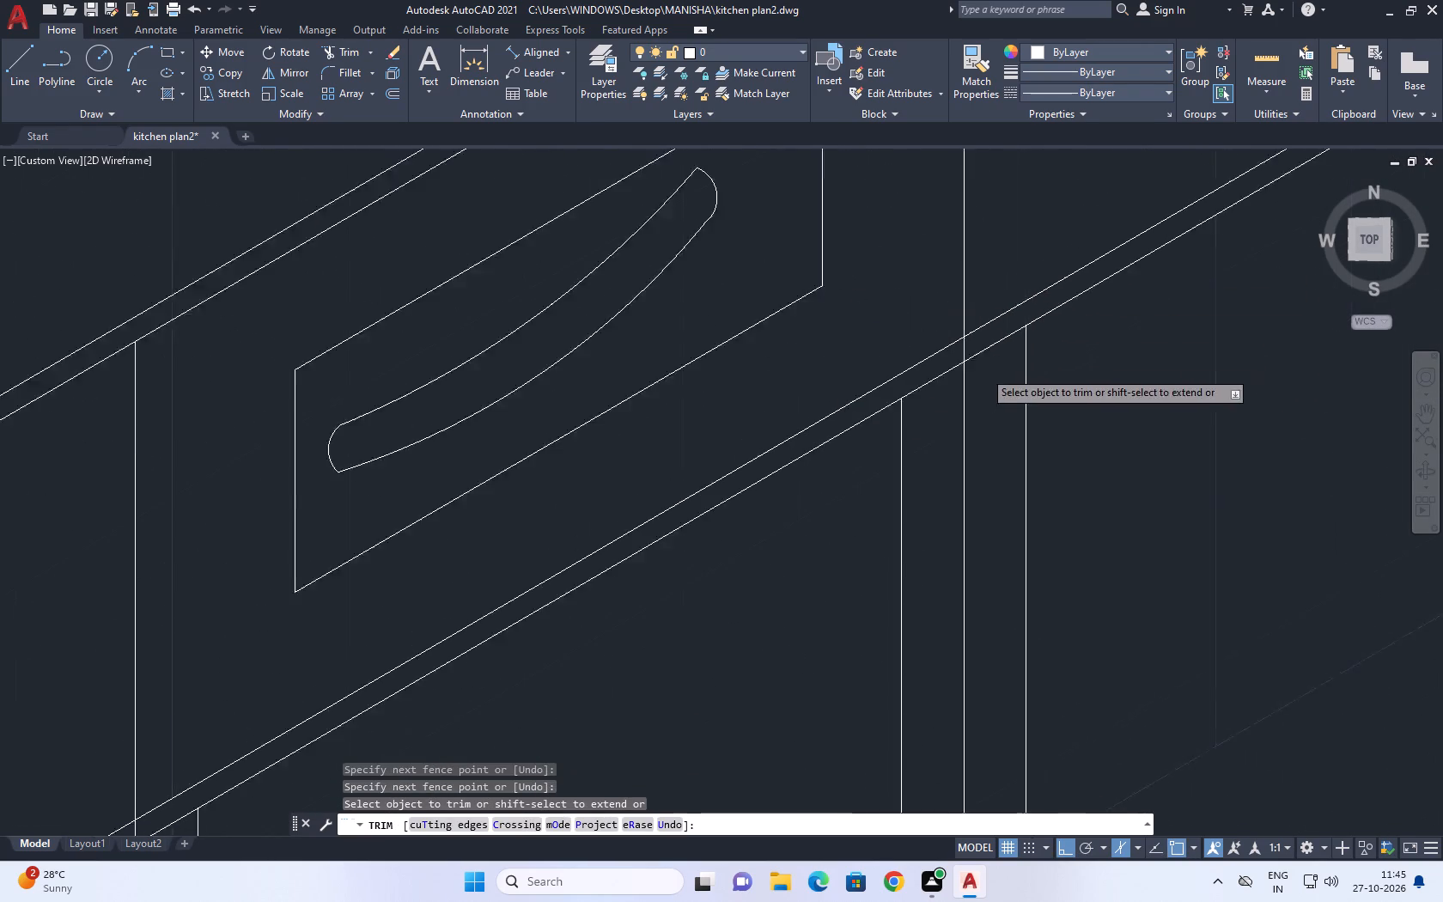
Trim both side lines of the fourth divider between the two parallel lines beneath the drawer fronts.
scroll(981, 372, "down", 2)
middle_click_drag(948, 426, 892, 511)
scroll(1163, 331, "up", 4)
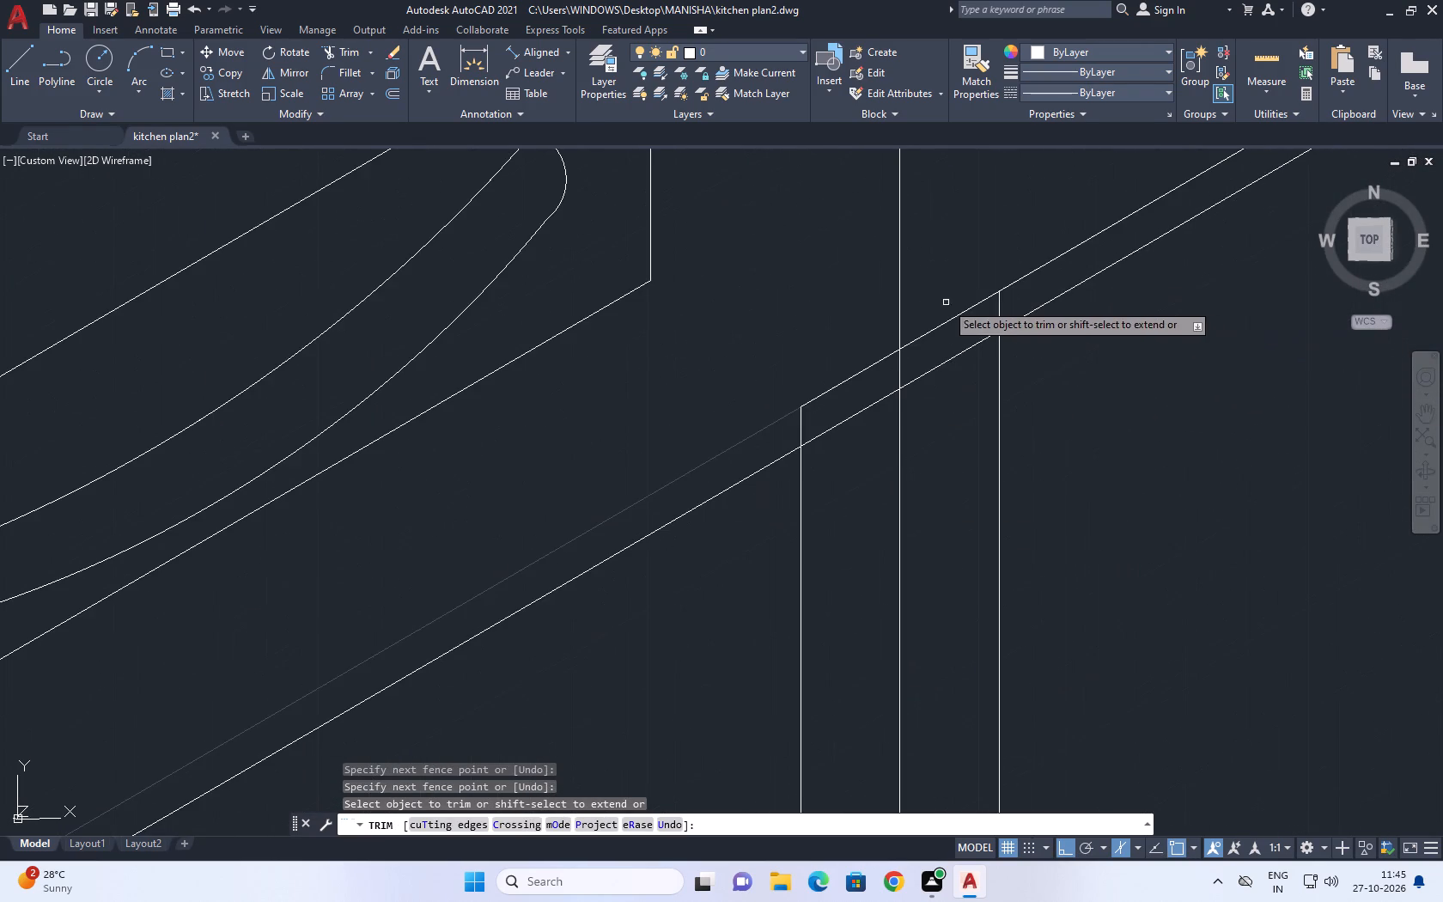
scroll(959, 326, "up", 2)
left_click_drag(1093, 262, 1058, 279)
left_click(1010, 326)
left_click(1104, 260)
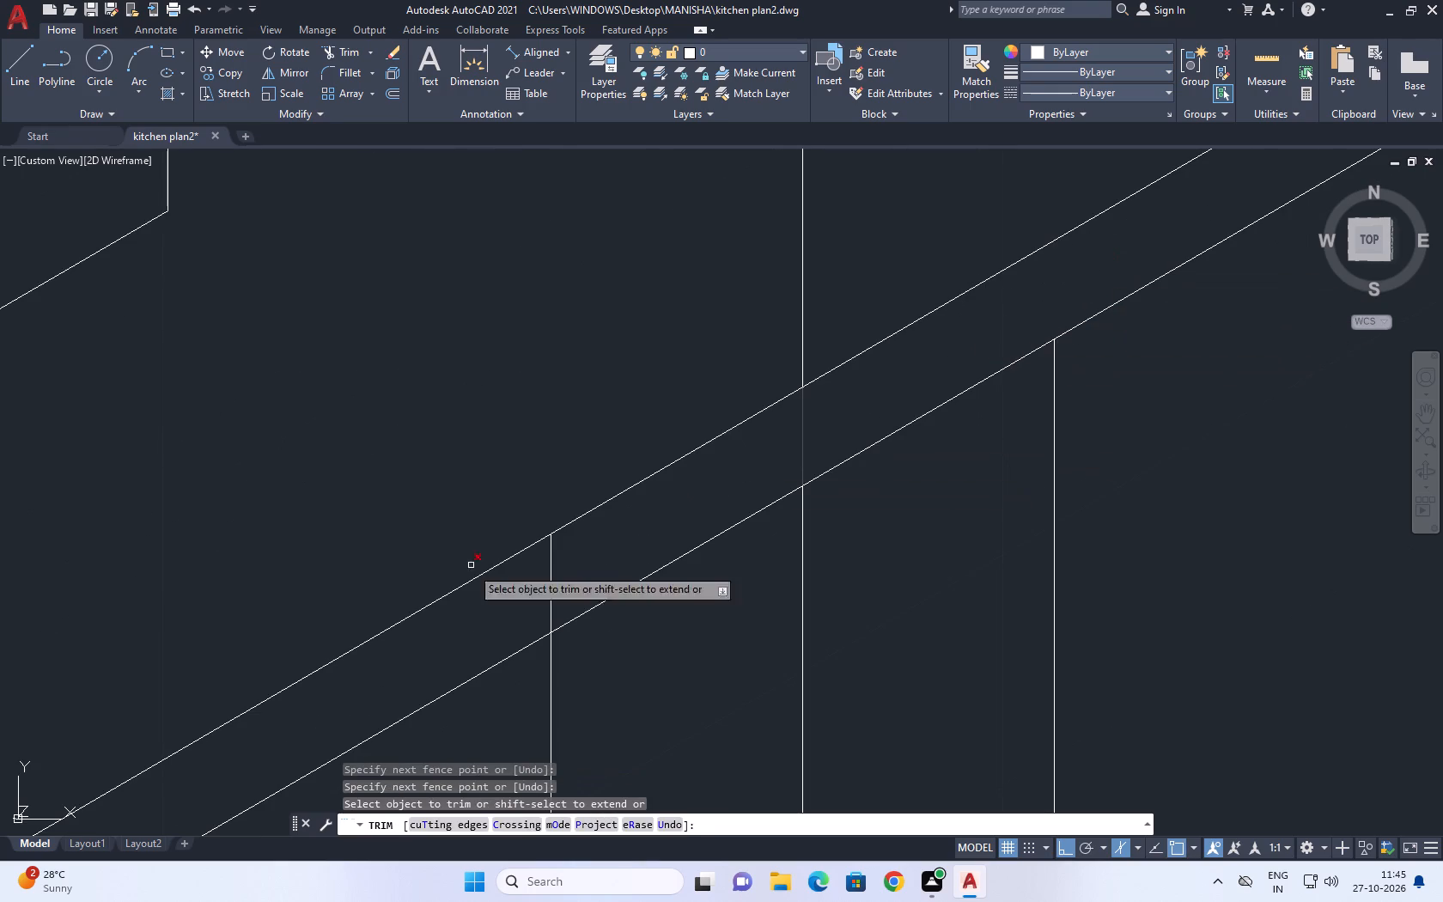
left_click(525, 597)
left_click(594, 567)
scroll(727, 529, "down", 7)
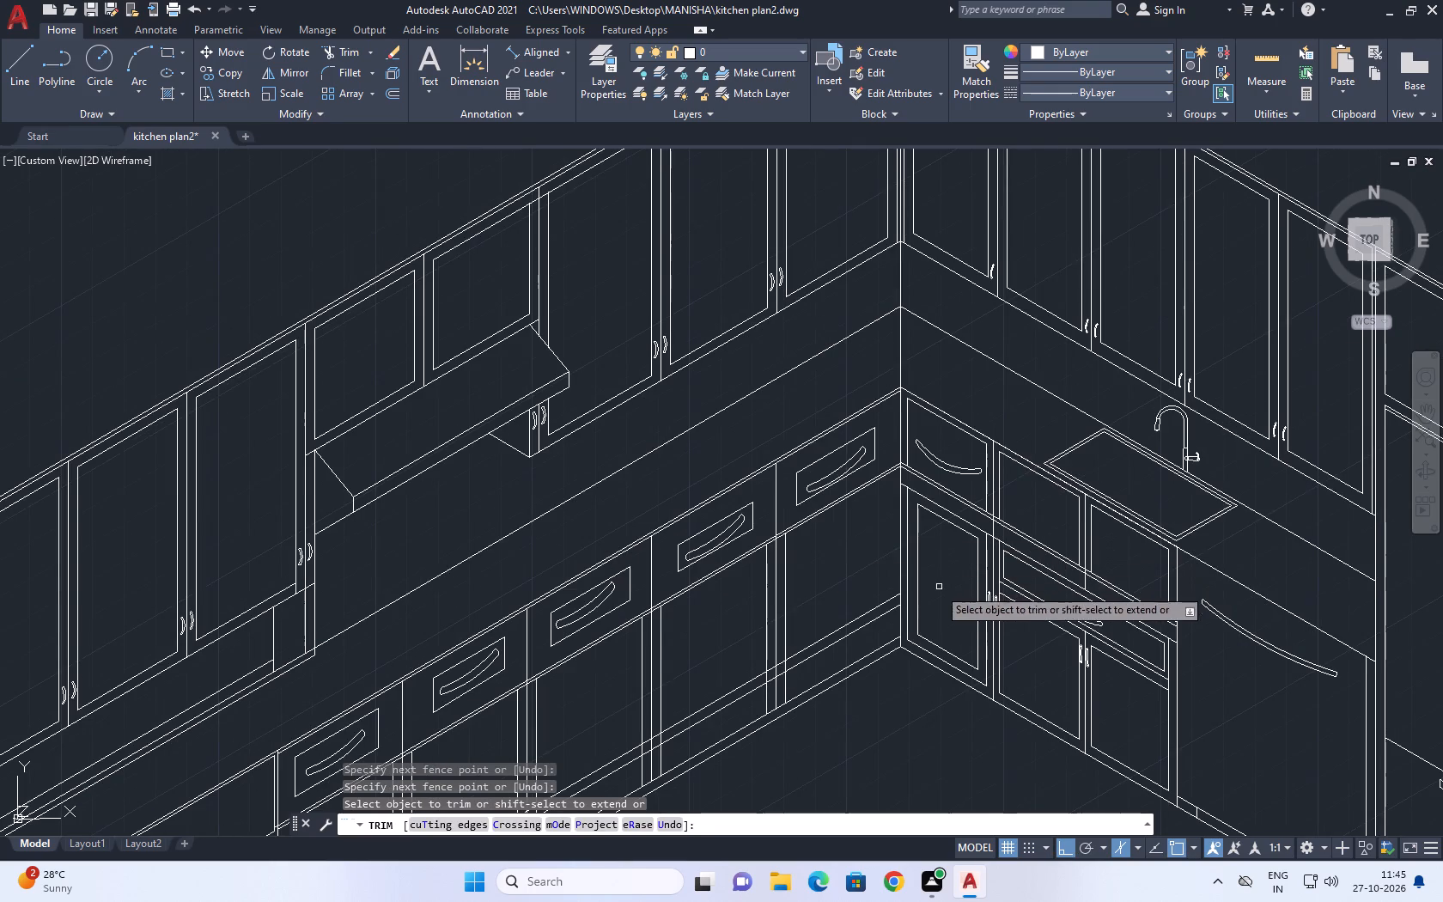
Trim all four dividers and their side lines below the doors' bottom line, clearing the strip above the cabinet base.
middle_click_drag(792, 700, 880, 520)
scroll(876, 503, "up", 3)
middle_click_drag(859, 563, 898, 437)
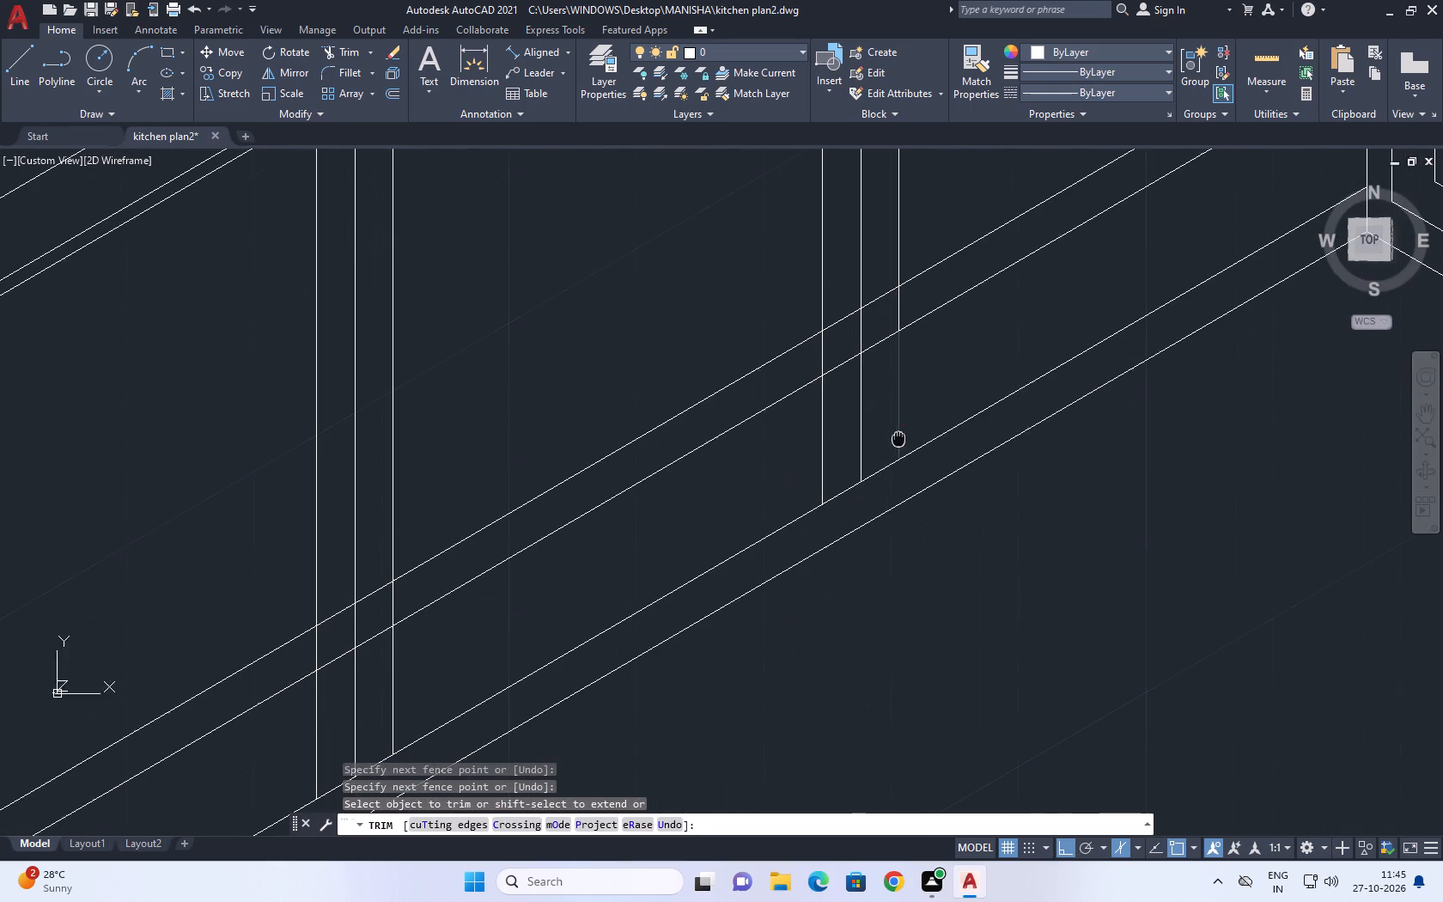
left_click(973, 362)
left_click(806, 460)
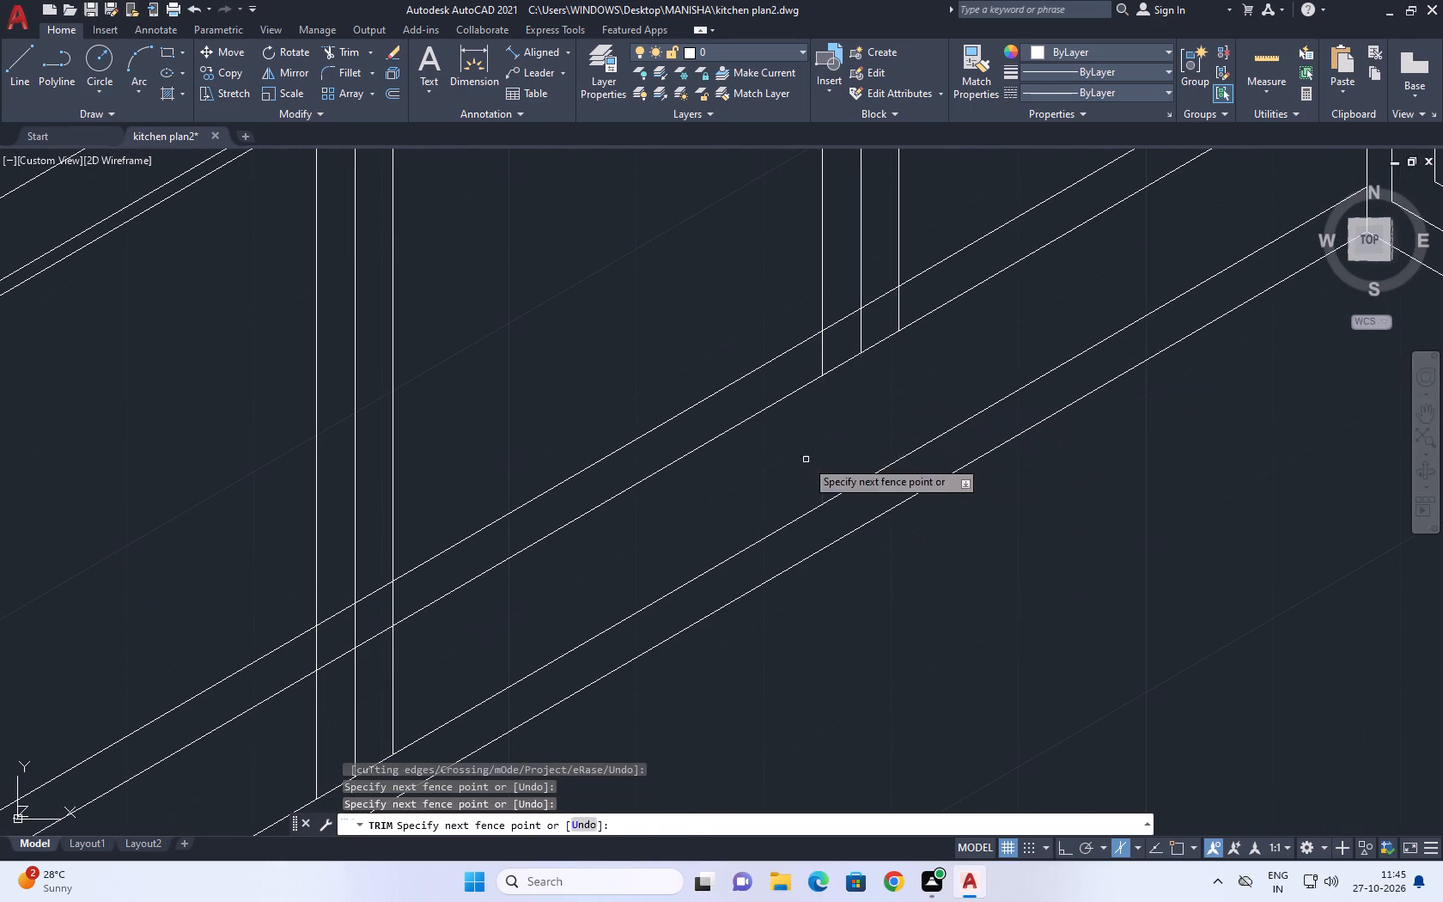
scroll(862, 393, "down", 2)
middle_click_drag(517, 588, 812, 405)
left_click_drag(502, 596, 521, 597)
left_click(989, 318)
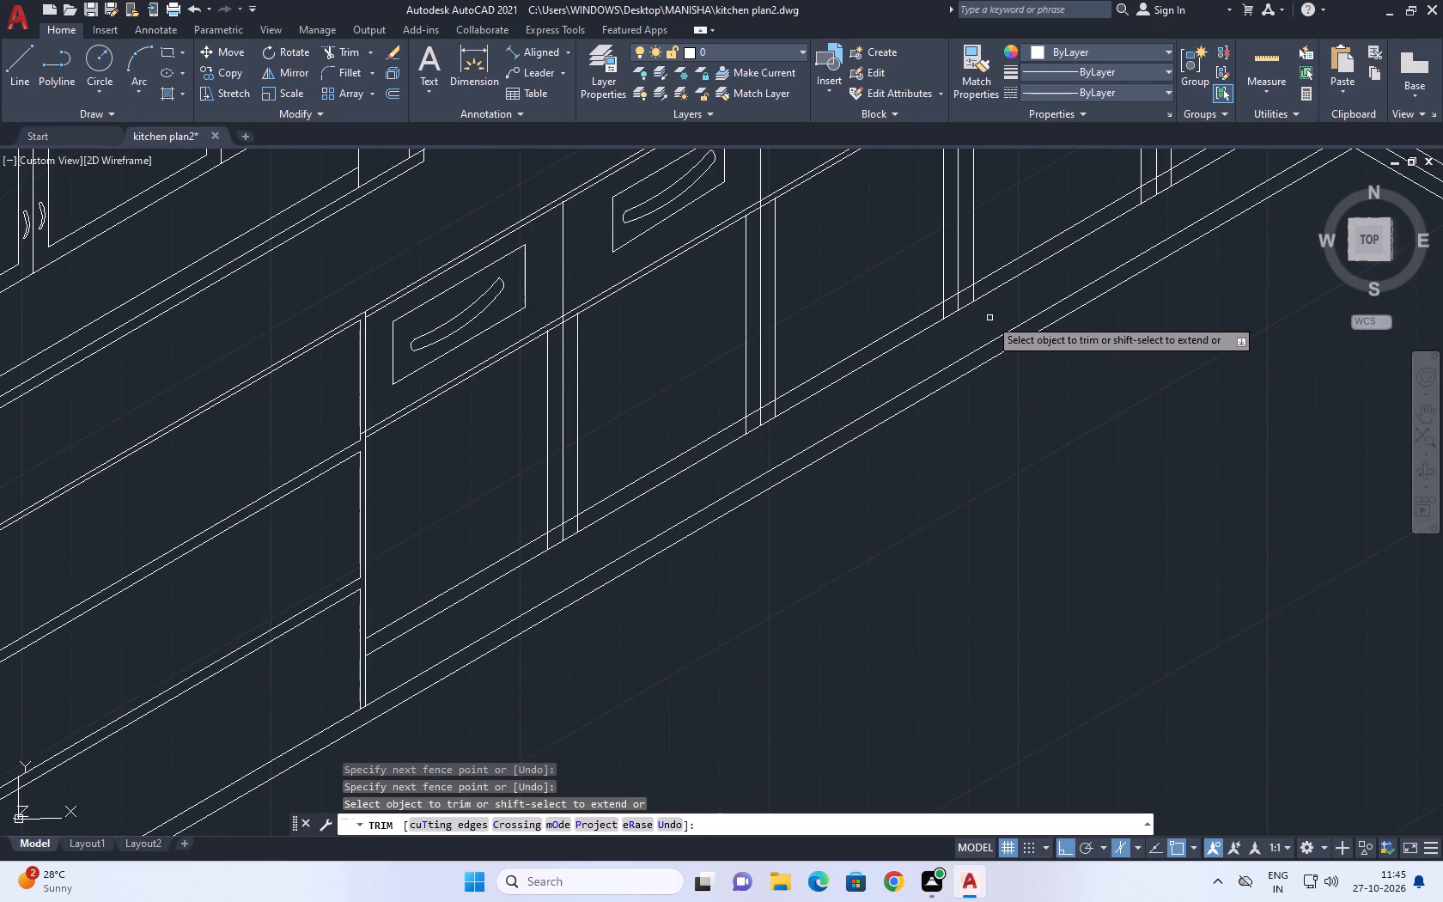
Trim the overlapping door-frame lines at the foot of the first divider so the inner frames on both sides end in corners.
scroll(540, 549, "up", 2)
left_click(552, 539)
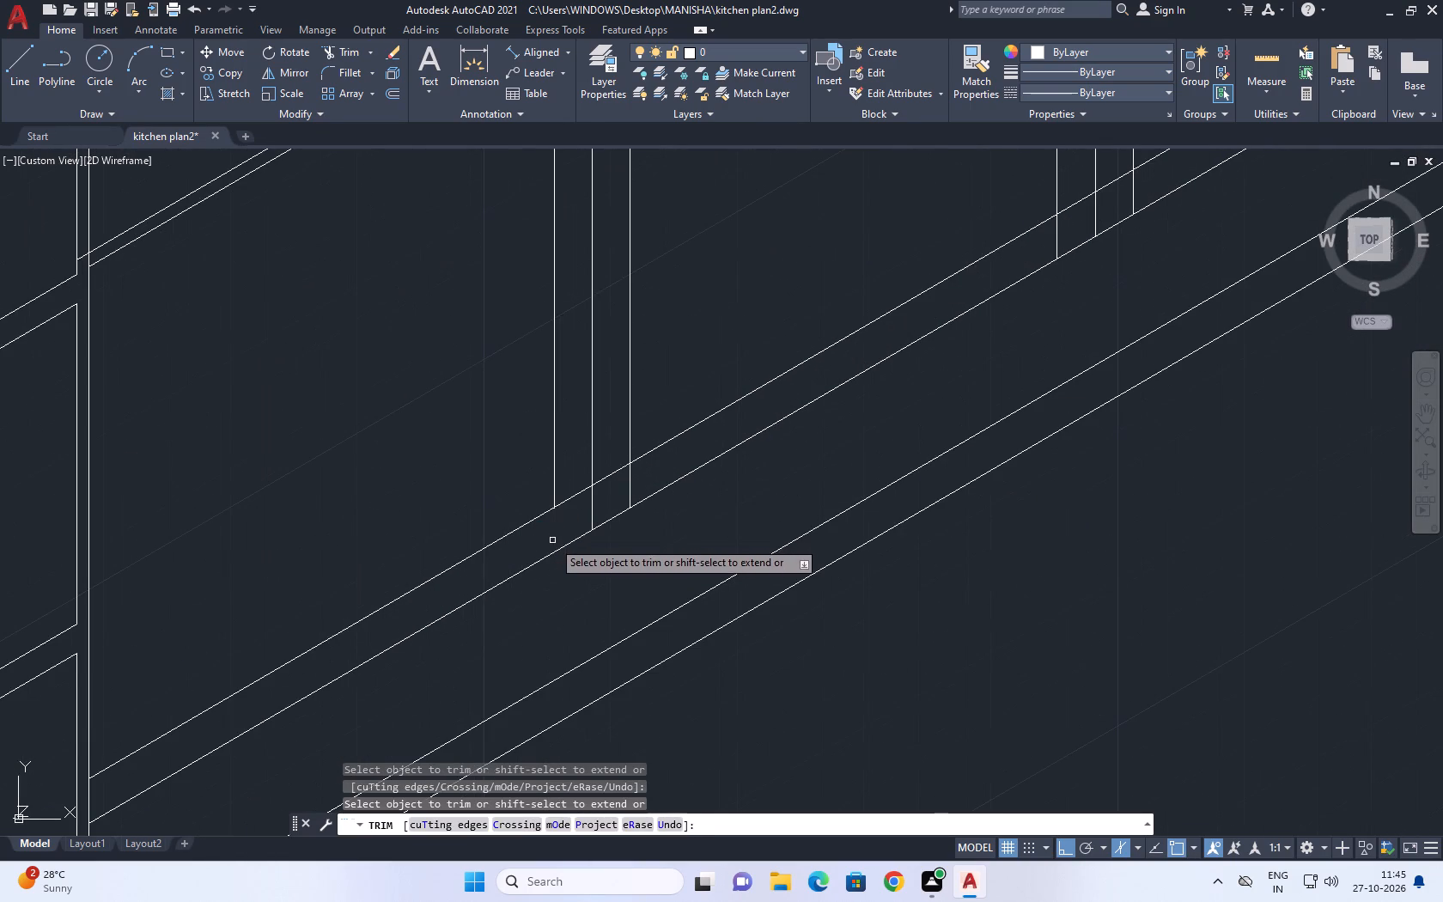
left_click(574, 495)
left_click(614, 471)
left_click(634, 485)
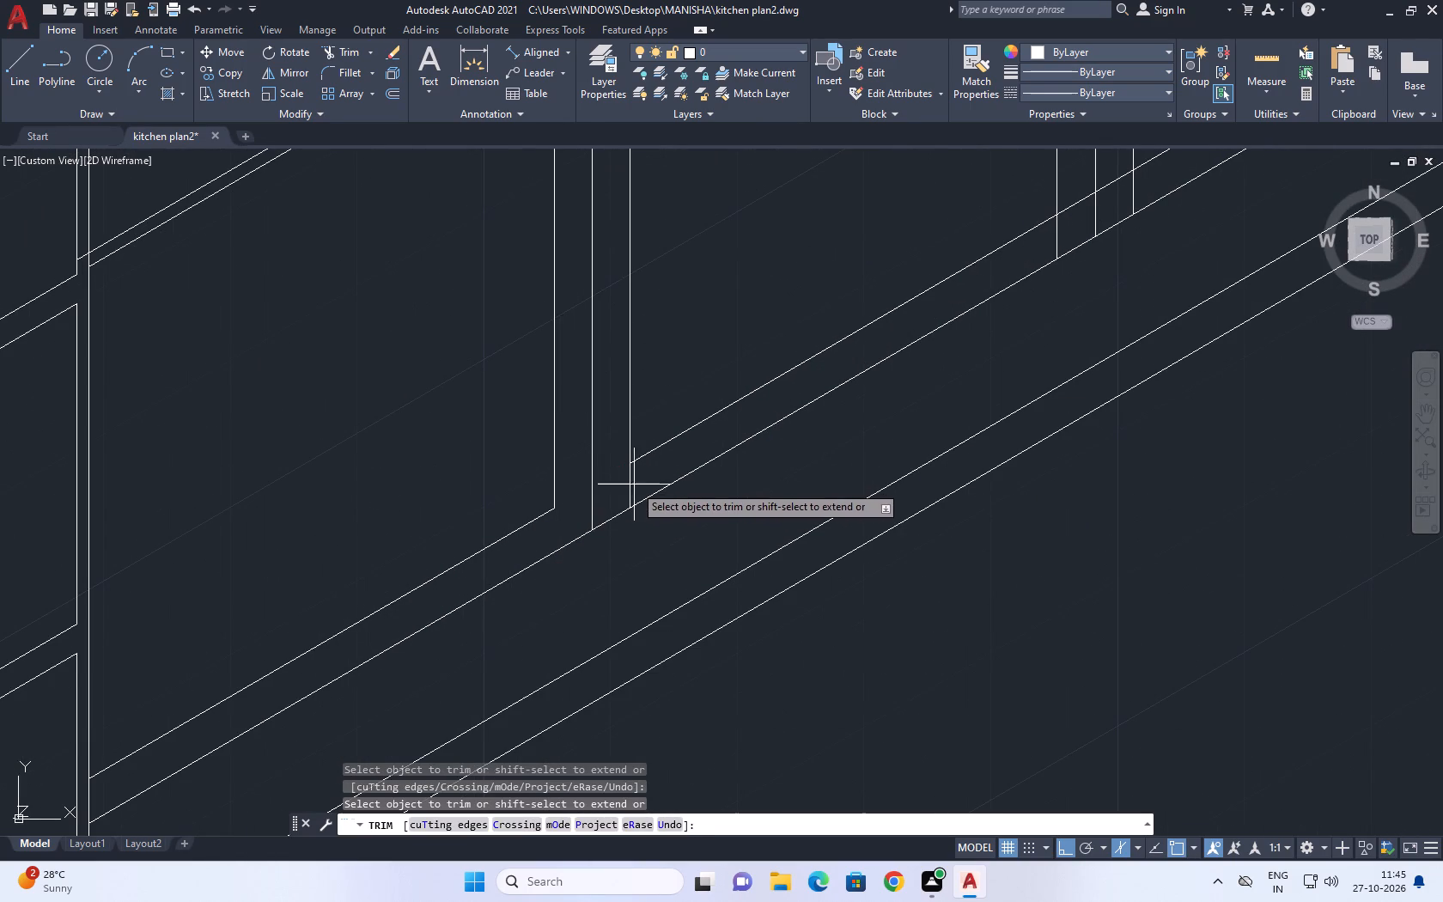
left_click(632, 479)
left_click(632, 479)
scroll(606, 503, "down", 2)
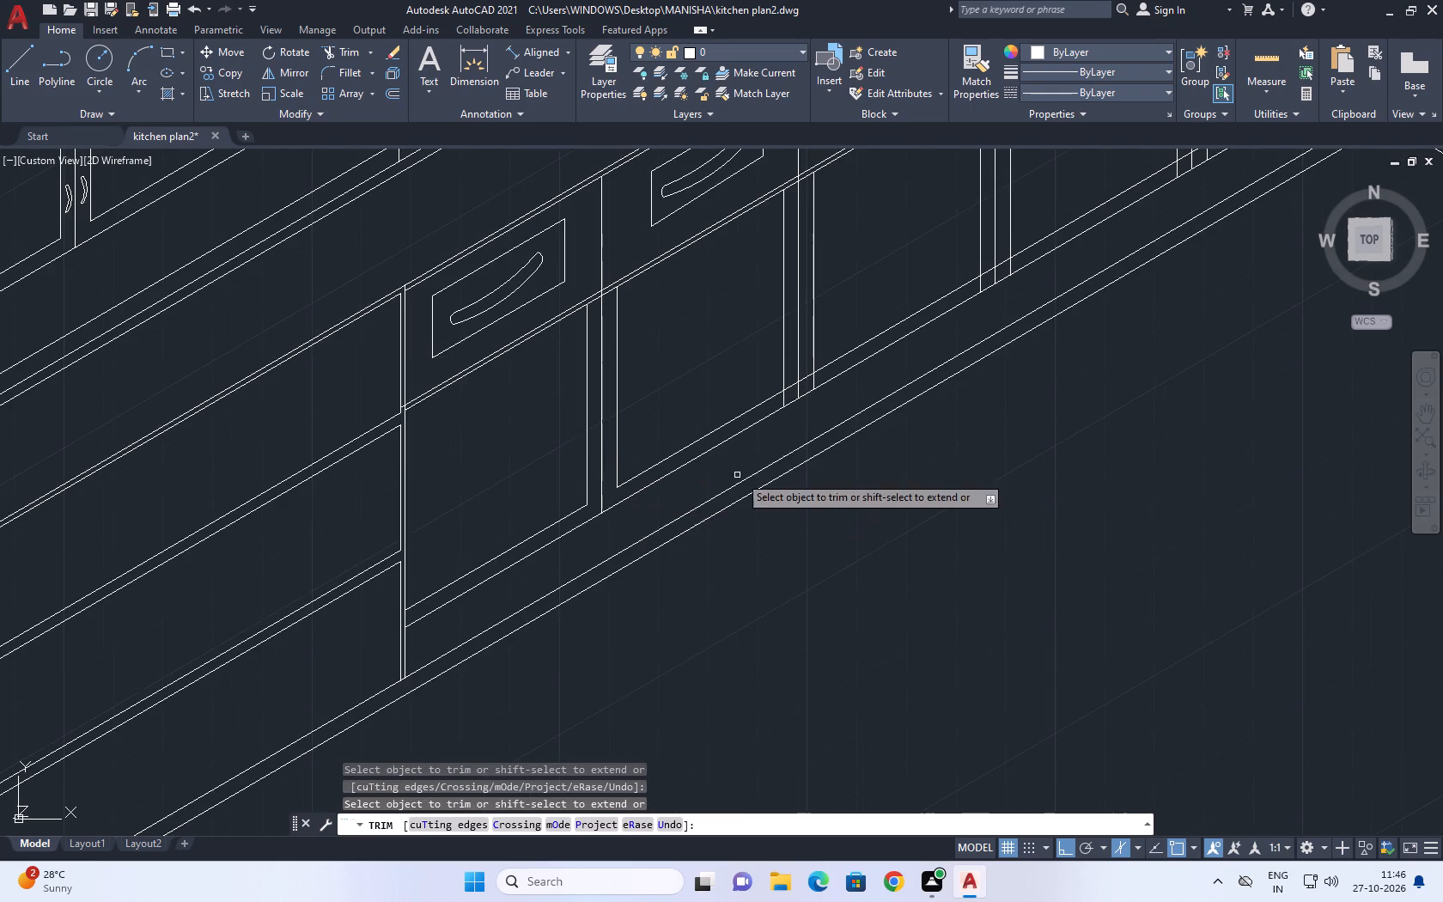
Trim the overlapping door-frame lines at the foot of the second divider into clean inner corners on both sides.
scroll(805, 390, "up", 6)
left_click(738, 272)
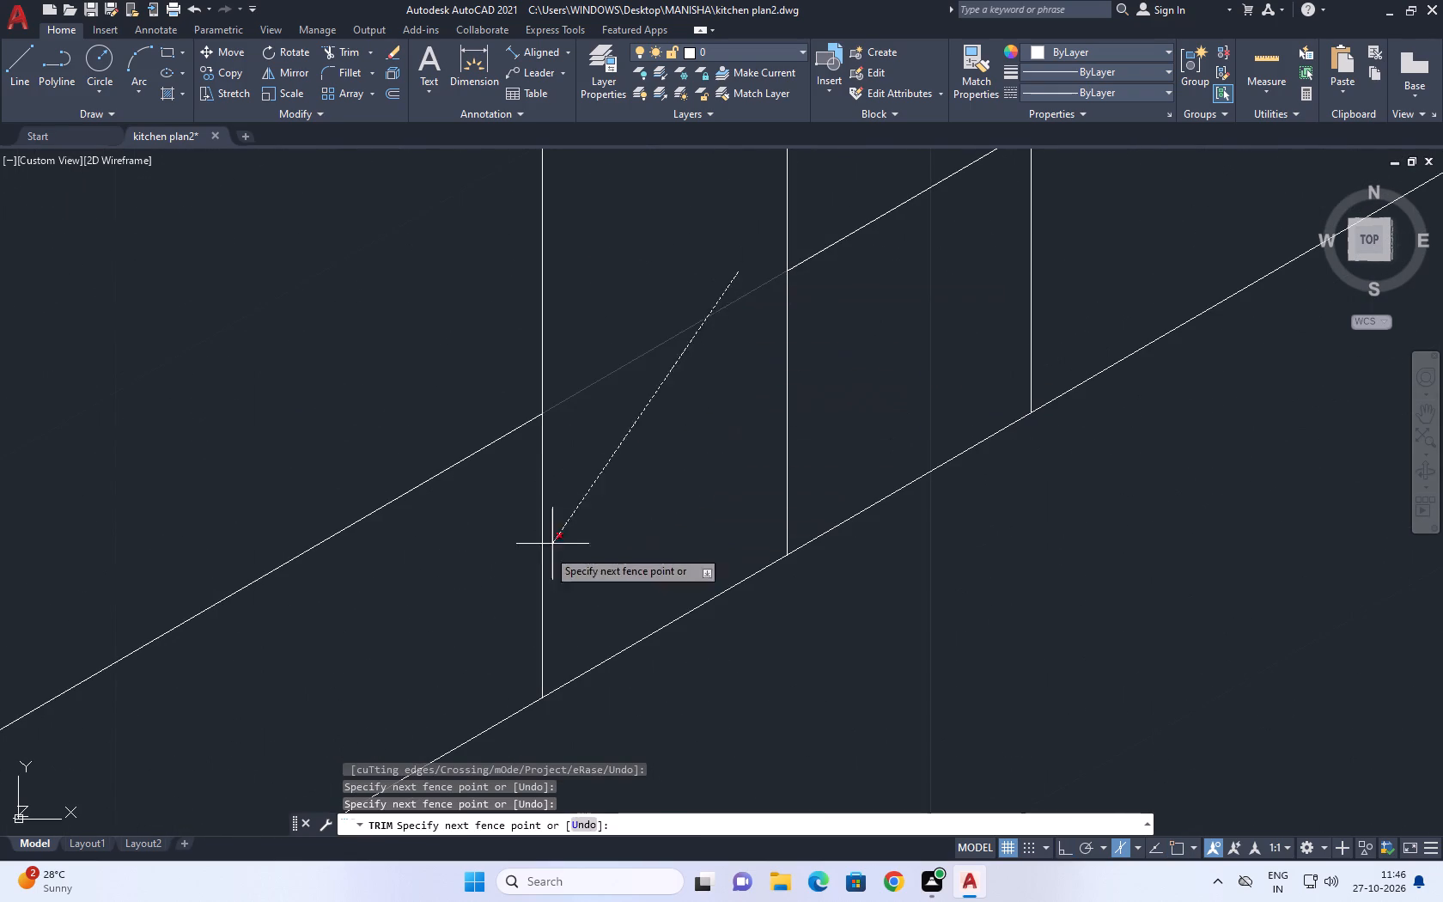
left_click(520, 574)
middle_click_drag(815, 284, 320, 641)
left_click_drag(602, 578, 587, 580)
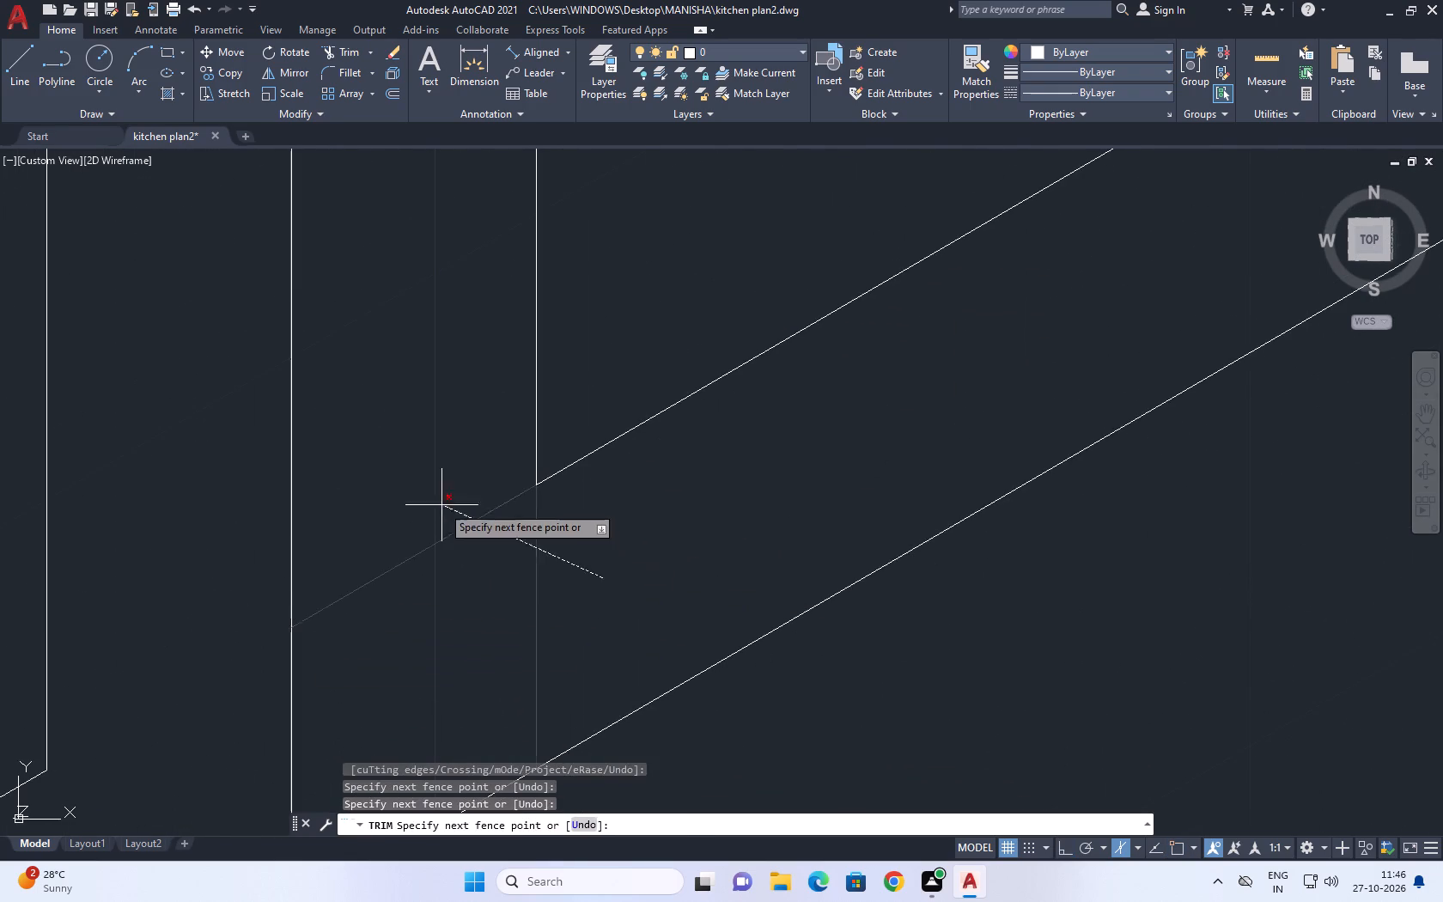
left_click(441, 505)
Trim the overlapping door-frame lines at the foot of the third divider into clean inner corners on both sides.
scroll(539, 513, "down", 5)
middle_click_drag(699, 428, 374, 692)
scroll(635, 591, "up", 3)
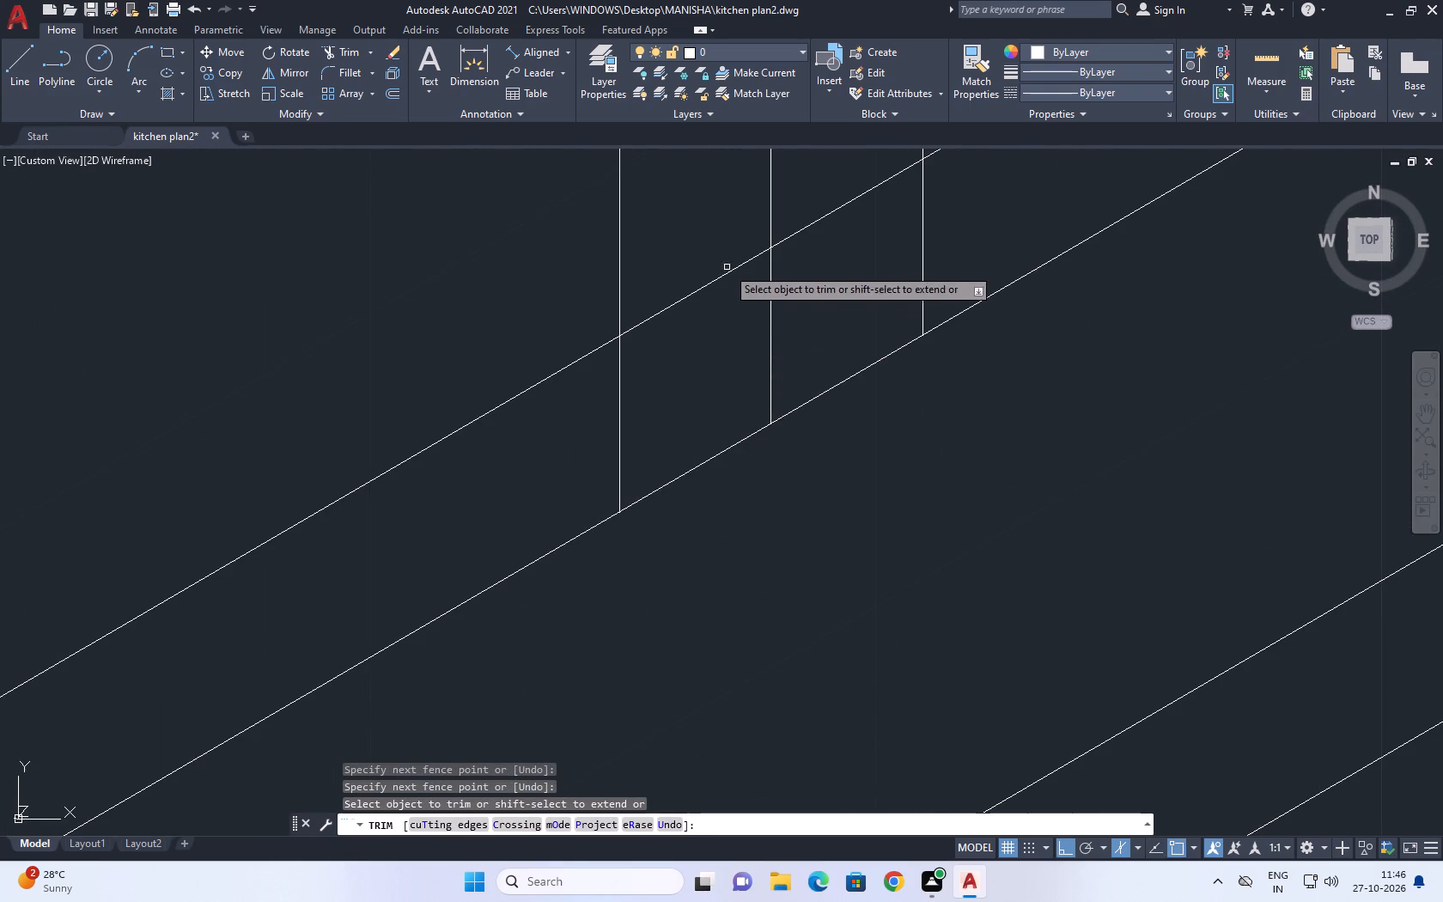
left_click(727, 256)
left_click(605, 454)
middle_click_drag(707, 321, 523, 557)
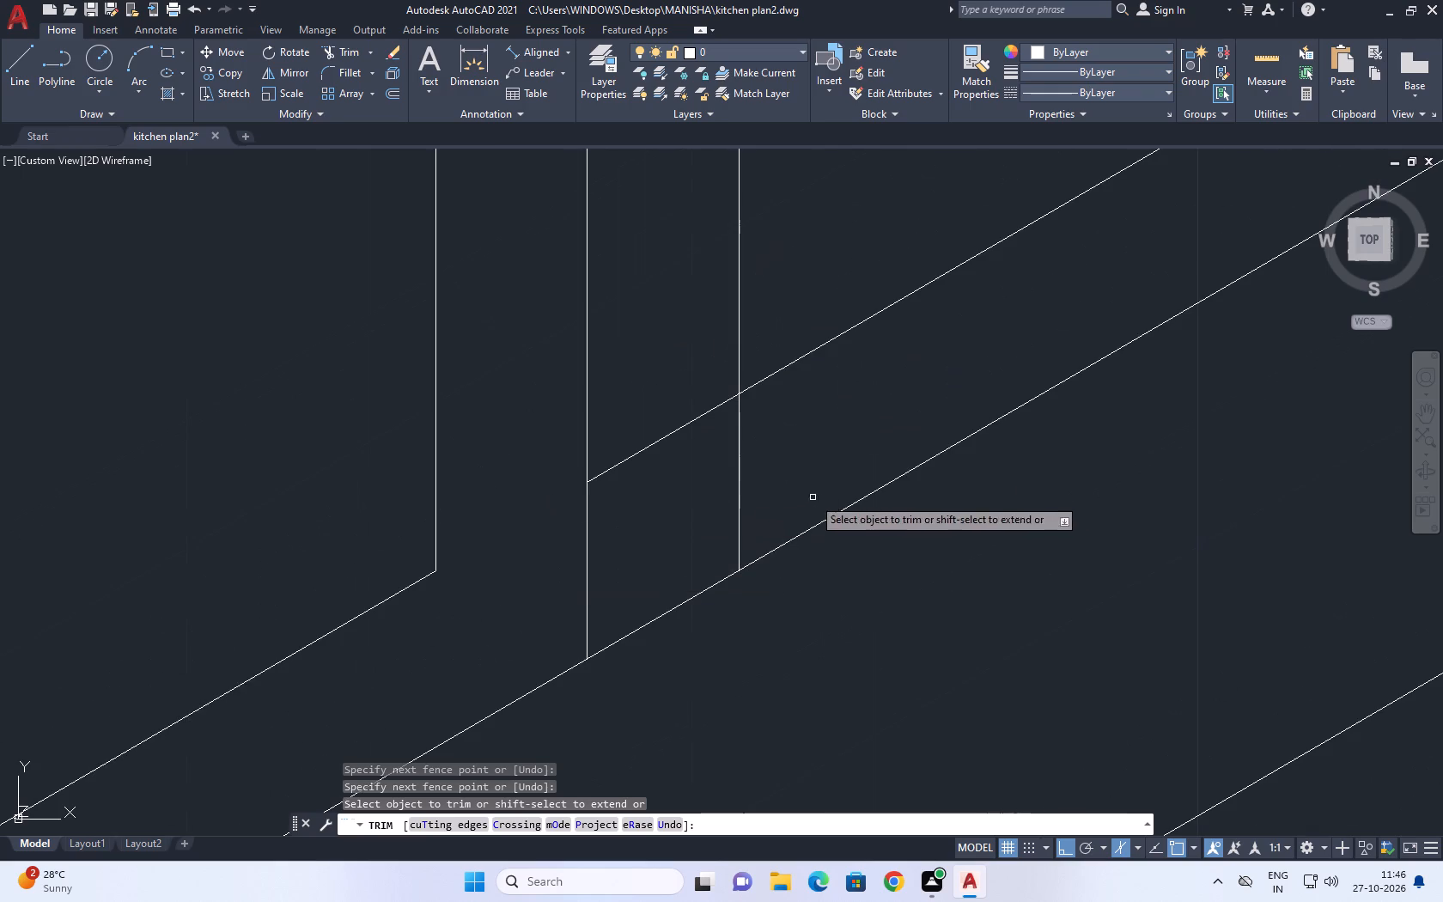
left_click(752, 464)
left_click(685, 393)
Trim the overlapping door-frame lines at the foot of the fourth divider into clean inner corners on both sides.
scroll(736, 448, "down", 4)
middle_click_drag(779, 432, 478, 713)
scroll(728, 577, "up", 2)
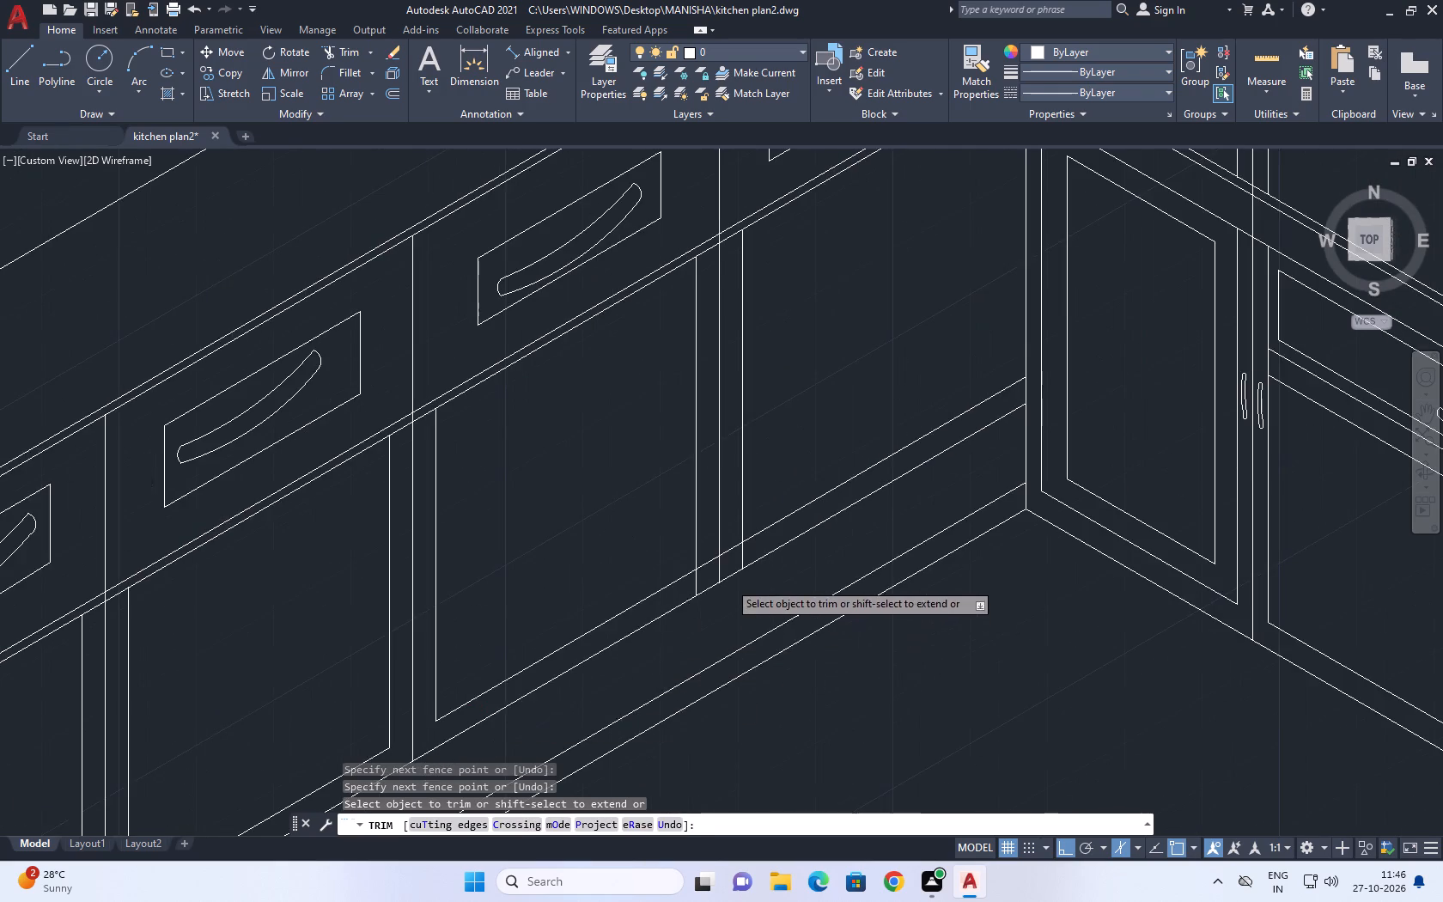
scroll(725, 575, "up", 3)
left_click(698, 514)
scroll(646, 619, "down", 3)
left_click(597, 667)
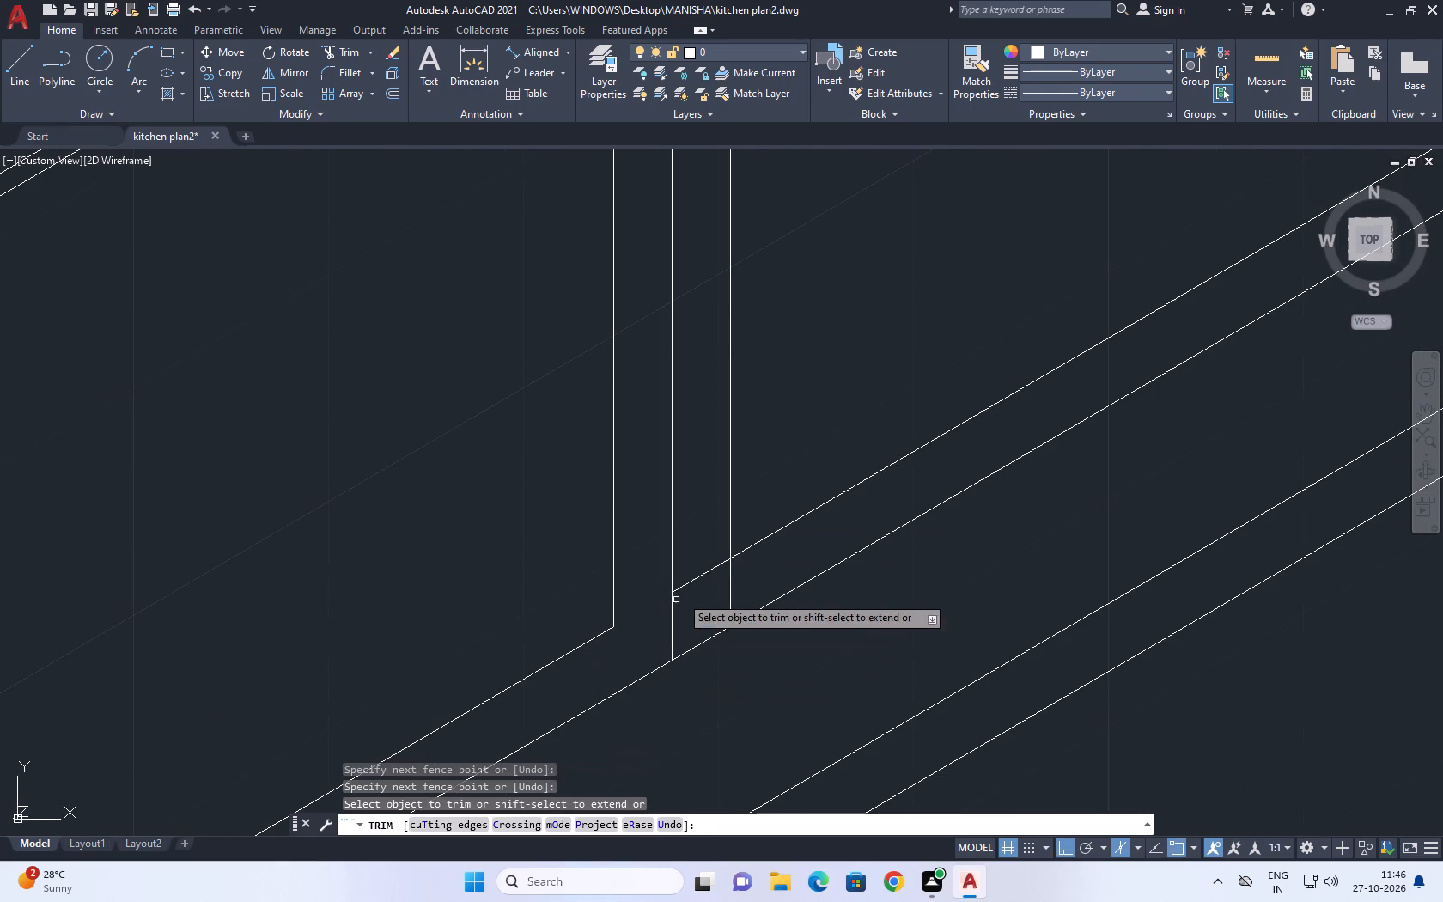
left_click(699, 570)
left_click(742, 581)
scroll(738, 582, "down", 4)
middle_click_drag(843, 504, 833, 529)
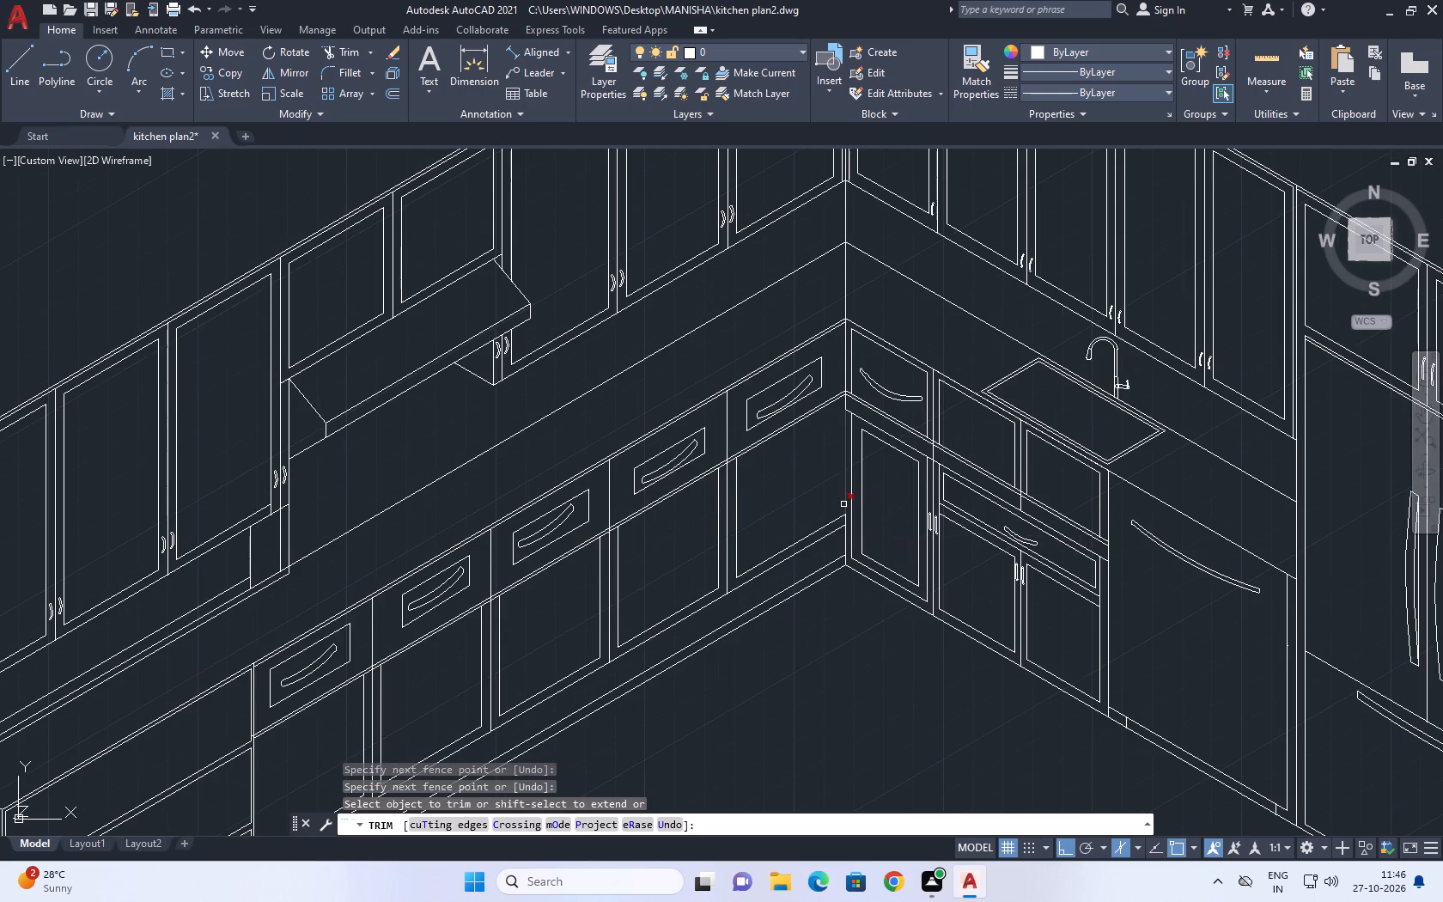
middle_click_drag(668, 551, 734, 442)
right_click(837, 654)
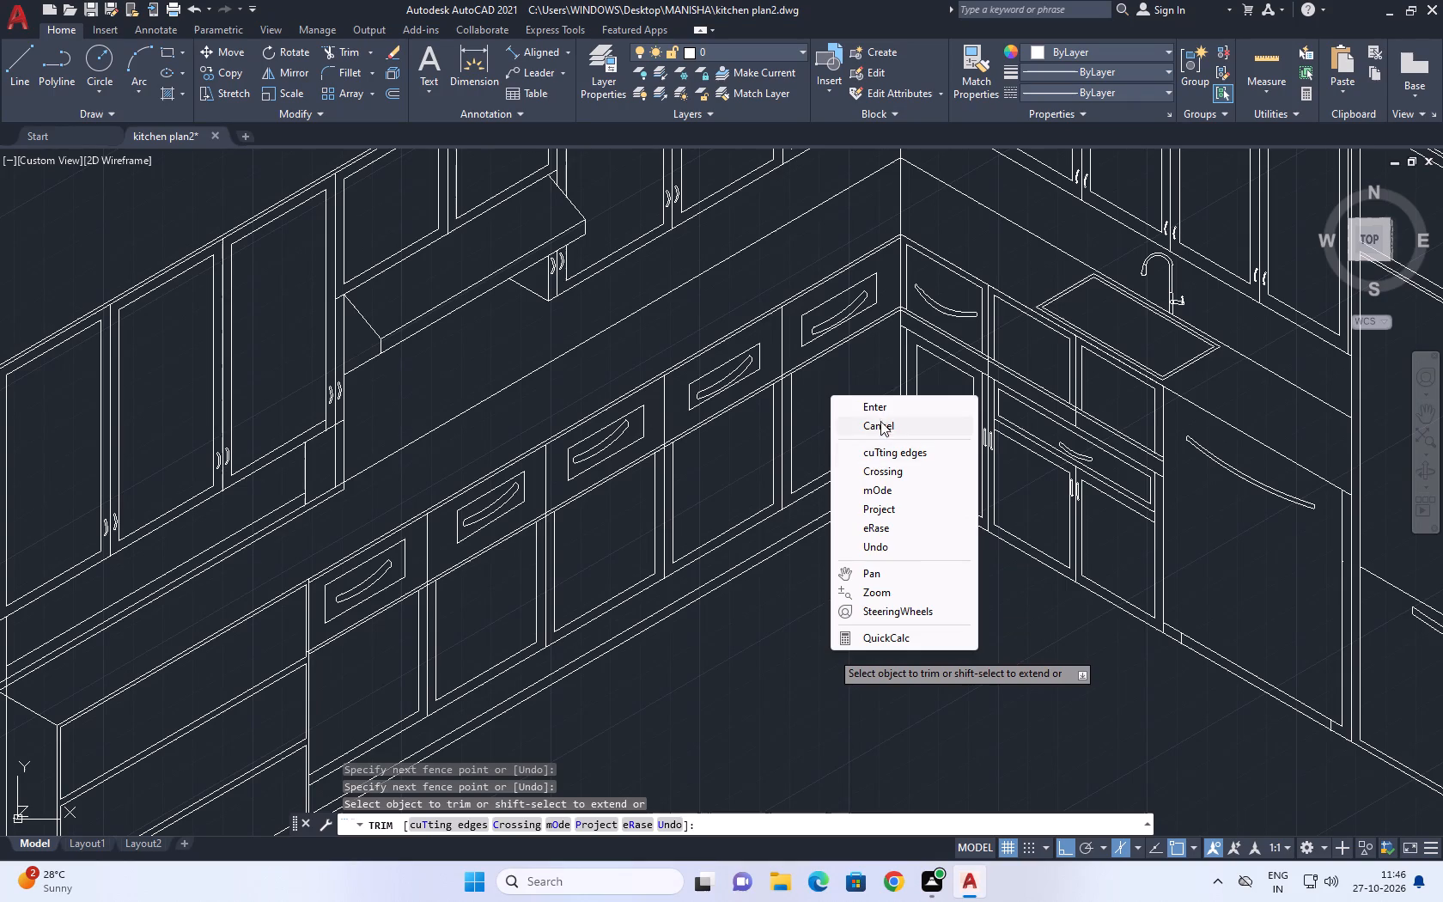
left_click(882, 423)
Copy the lower of the two parallel lines beneath the drawer fronts 3 units straight down as the doors' top frame line.
scroll(659, 432, "up", 2)
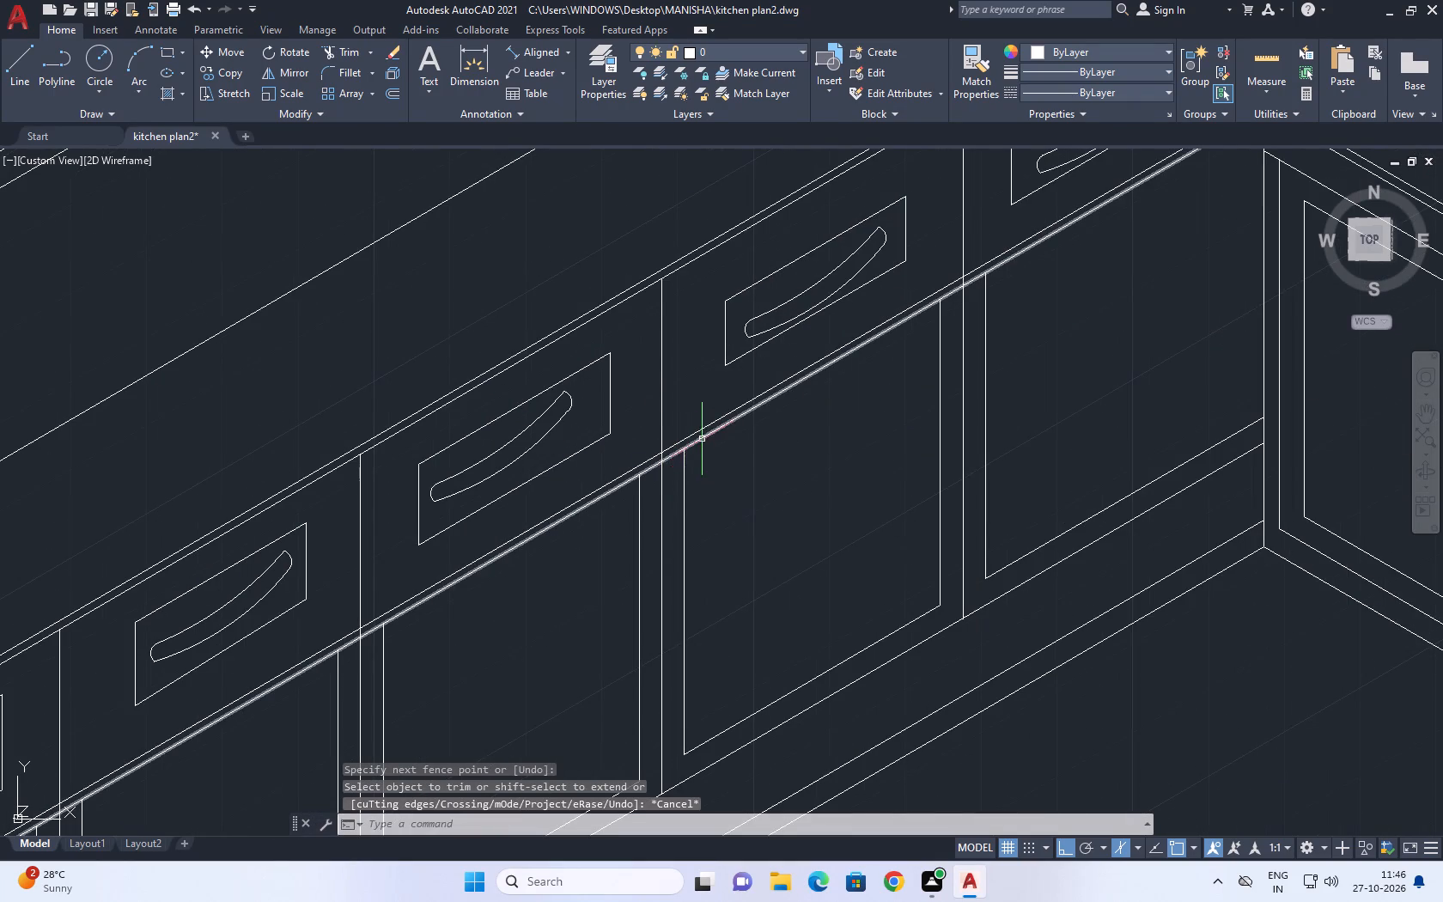
left_click(702, 438)
scroll(728, 495, "down", 1)
middle_click_drag(747, 542, 794, 397)
key("c")
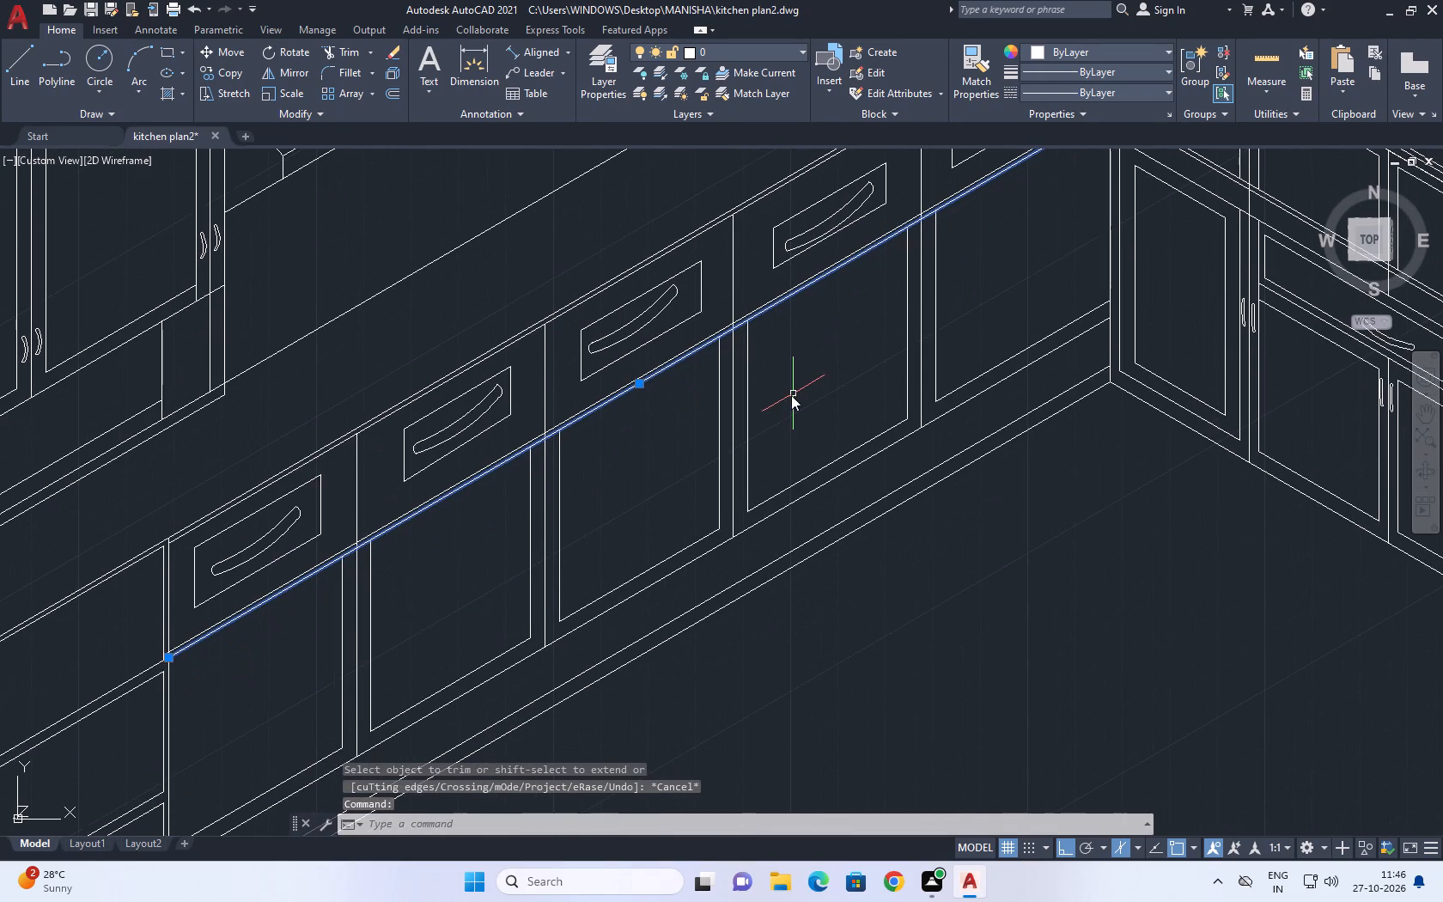
type("o")
key("space")
left_click(765, 338)
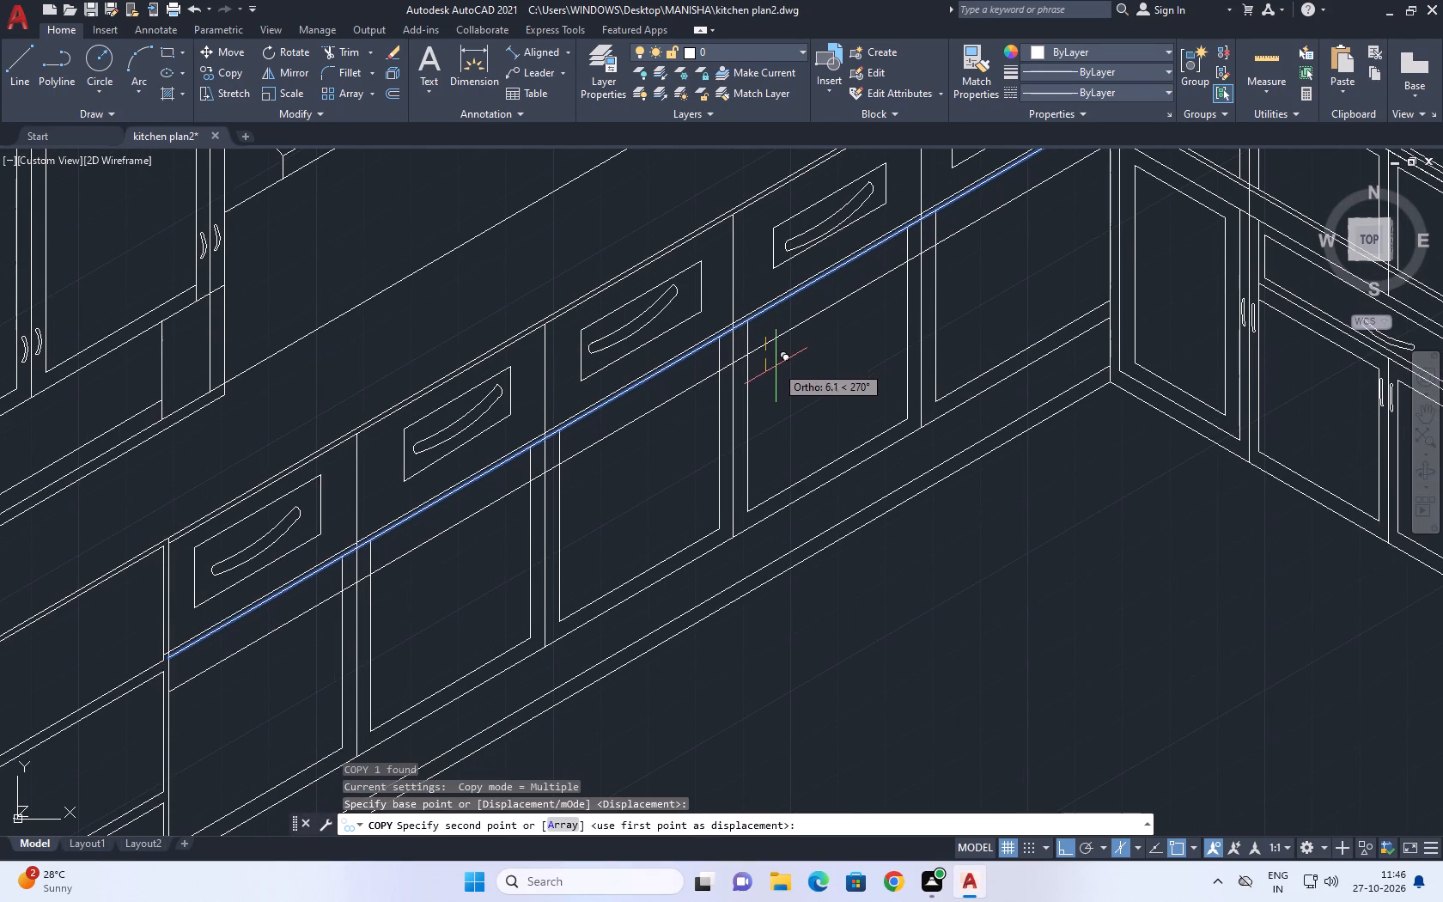
type("3")
key("space")
key("Escape")
Copy the vertical line beside the open-shelf unit 3 units inward along the cabinet run as the first door's side frame line.
middle_click_drag(187, 672, 386, 558)
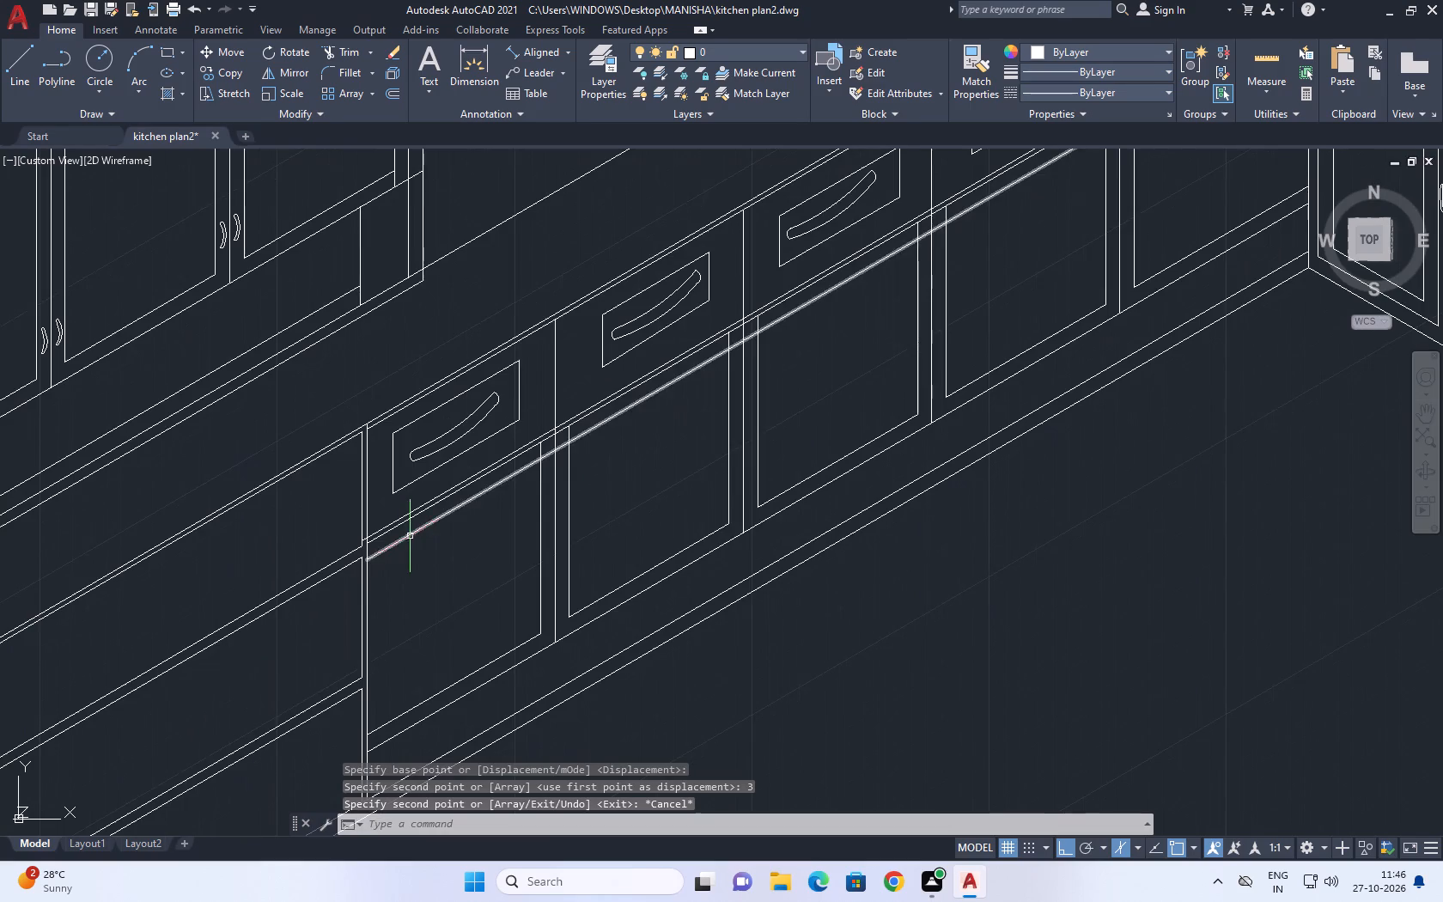
scroll(357, 651, "up", 1)
left_click(374, 616)
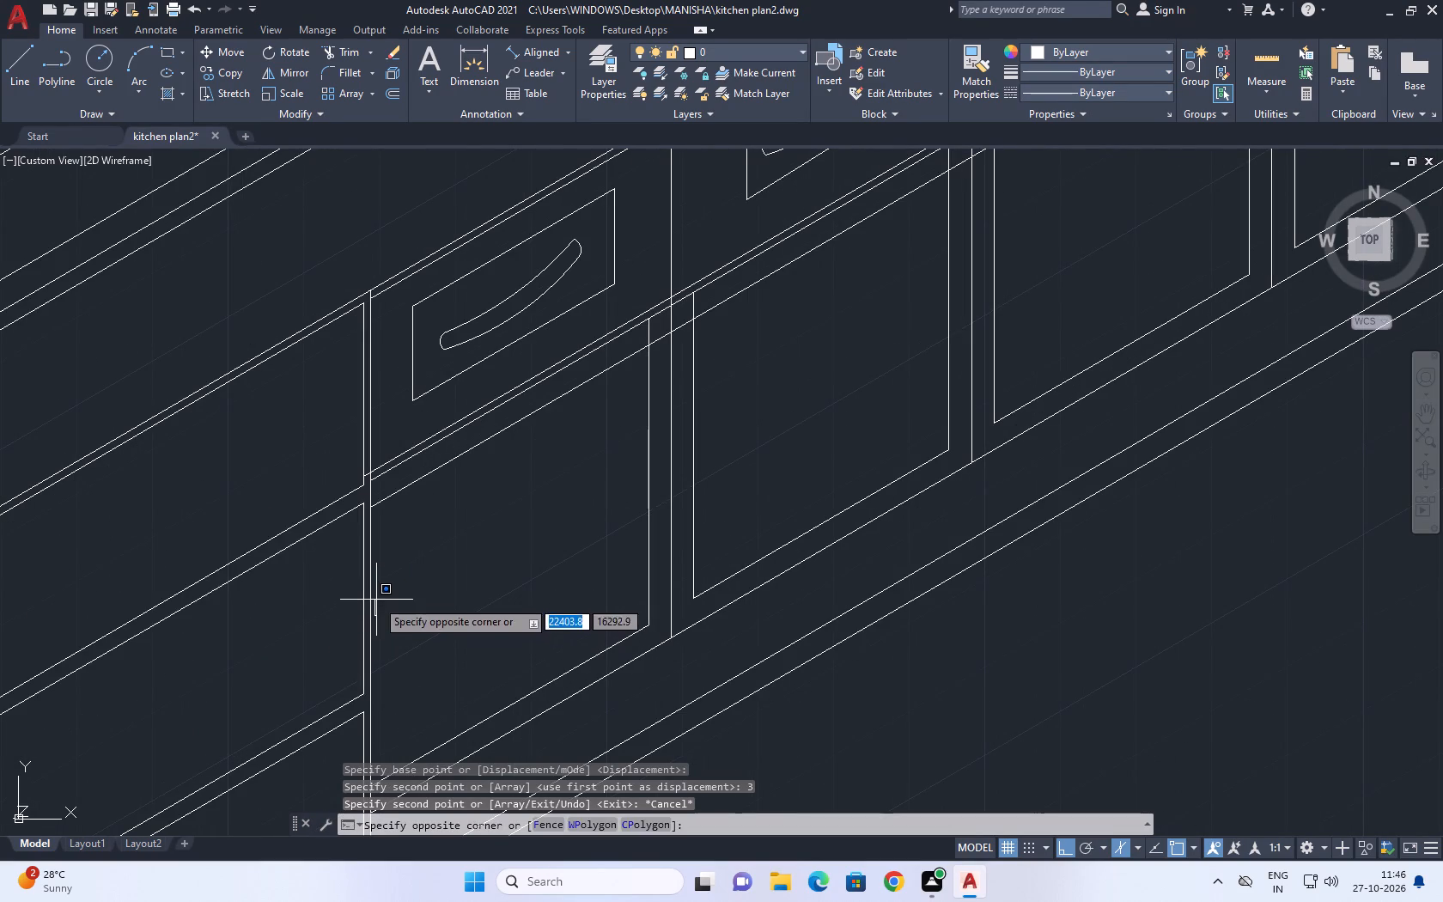
left_click(376, 599)
left_click(370, 612)
middle_click_drag(454, 635, 495, 571)
type("co")
key("space")
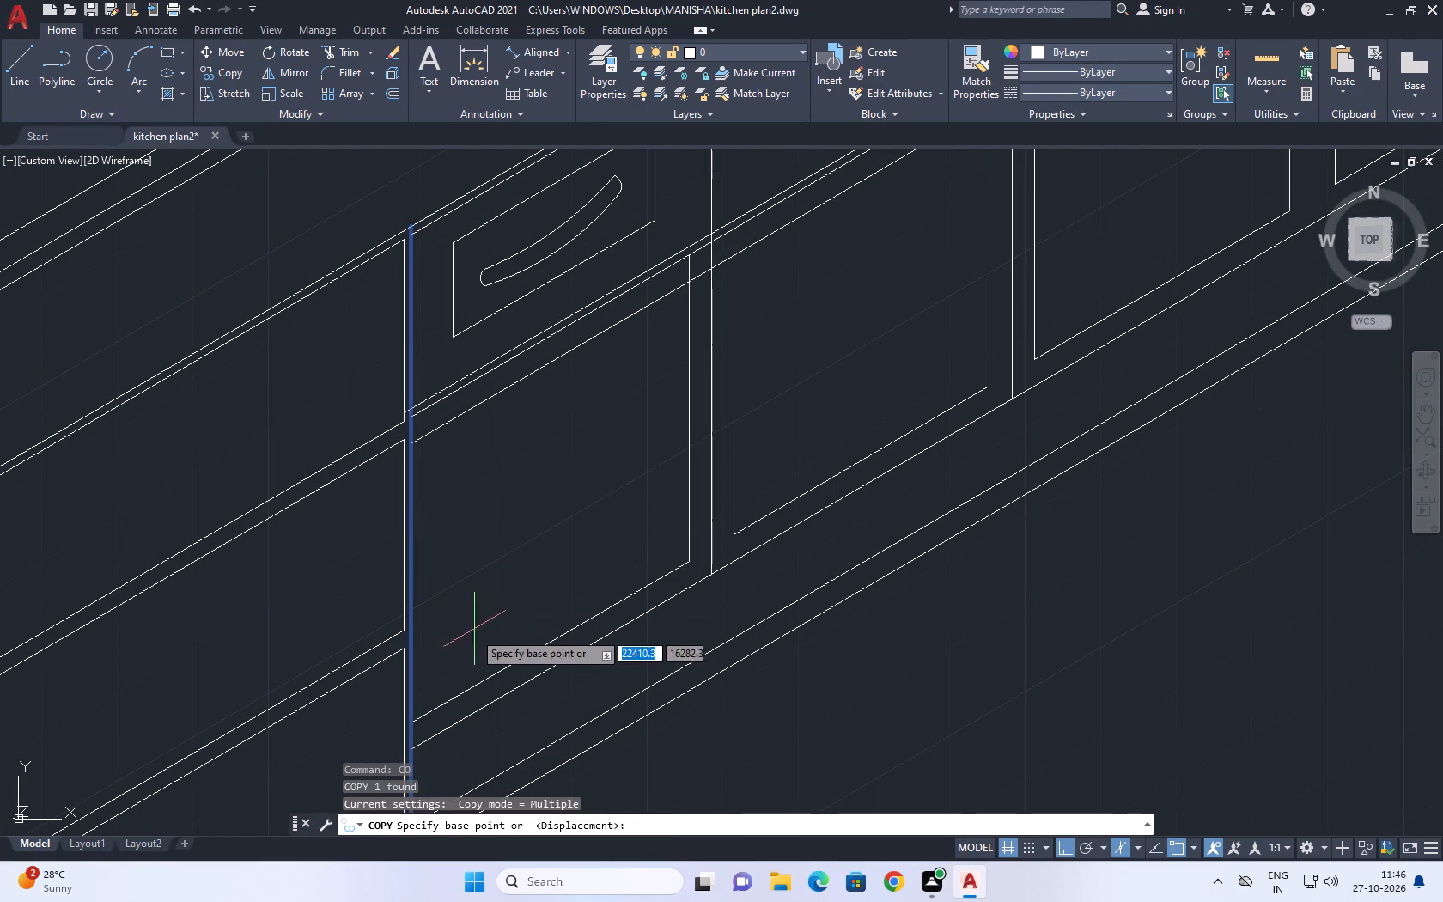
left_click(473, 631)
type("3")
key("space")
key("Escape")
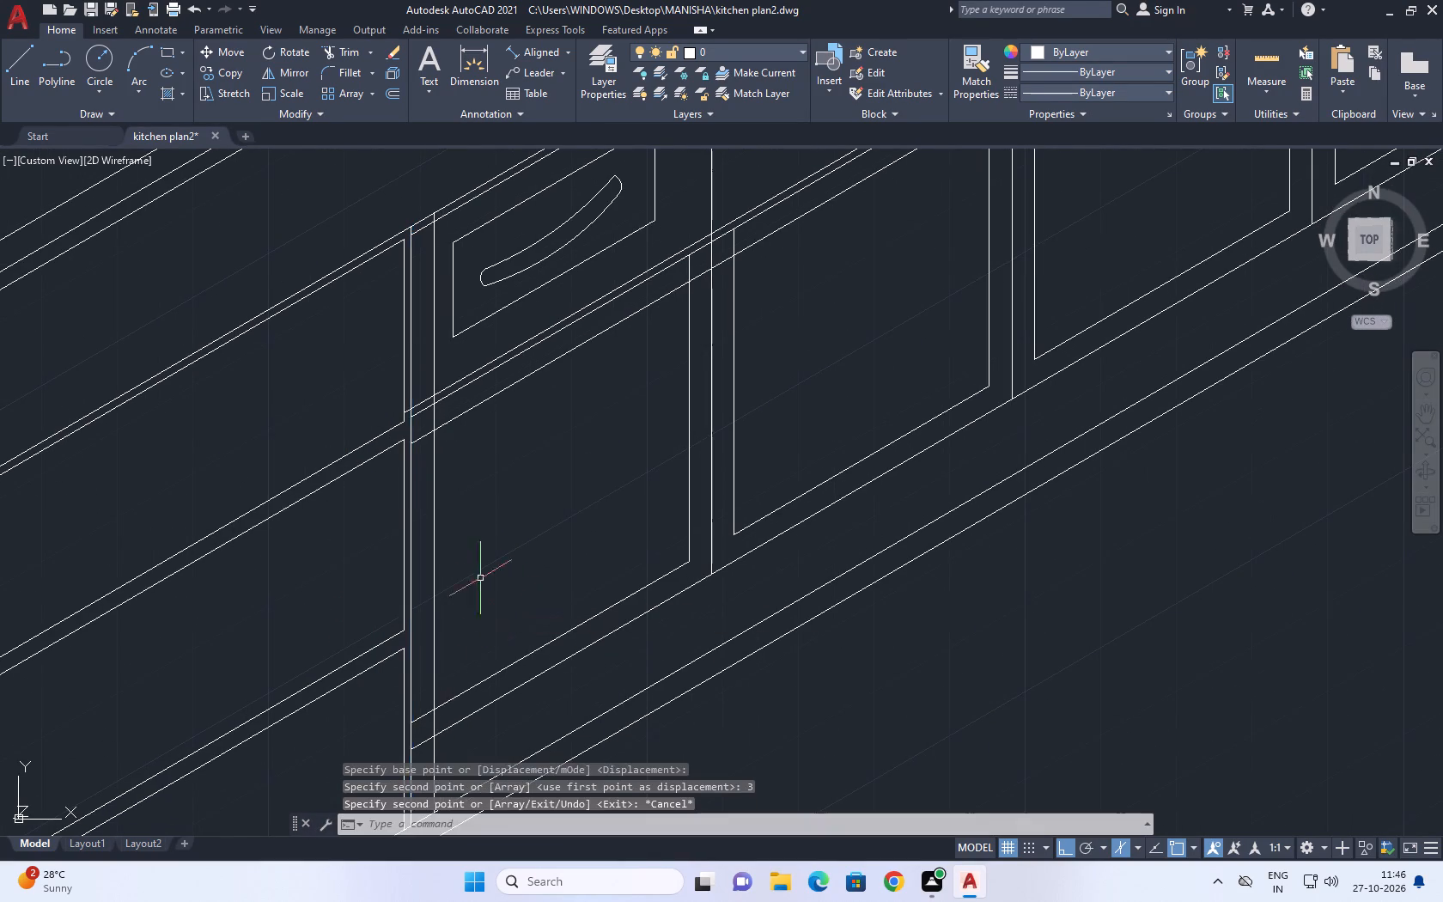
Trim the copied side line through the drawer front and finish the first door frame's top corner beside the open-shelf unit.
middle_click_drag(435, 485, 456, 536)
type("tr")
key("space")
left_click(458, 379)
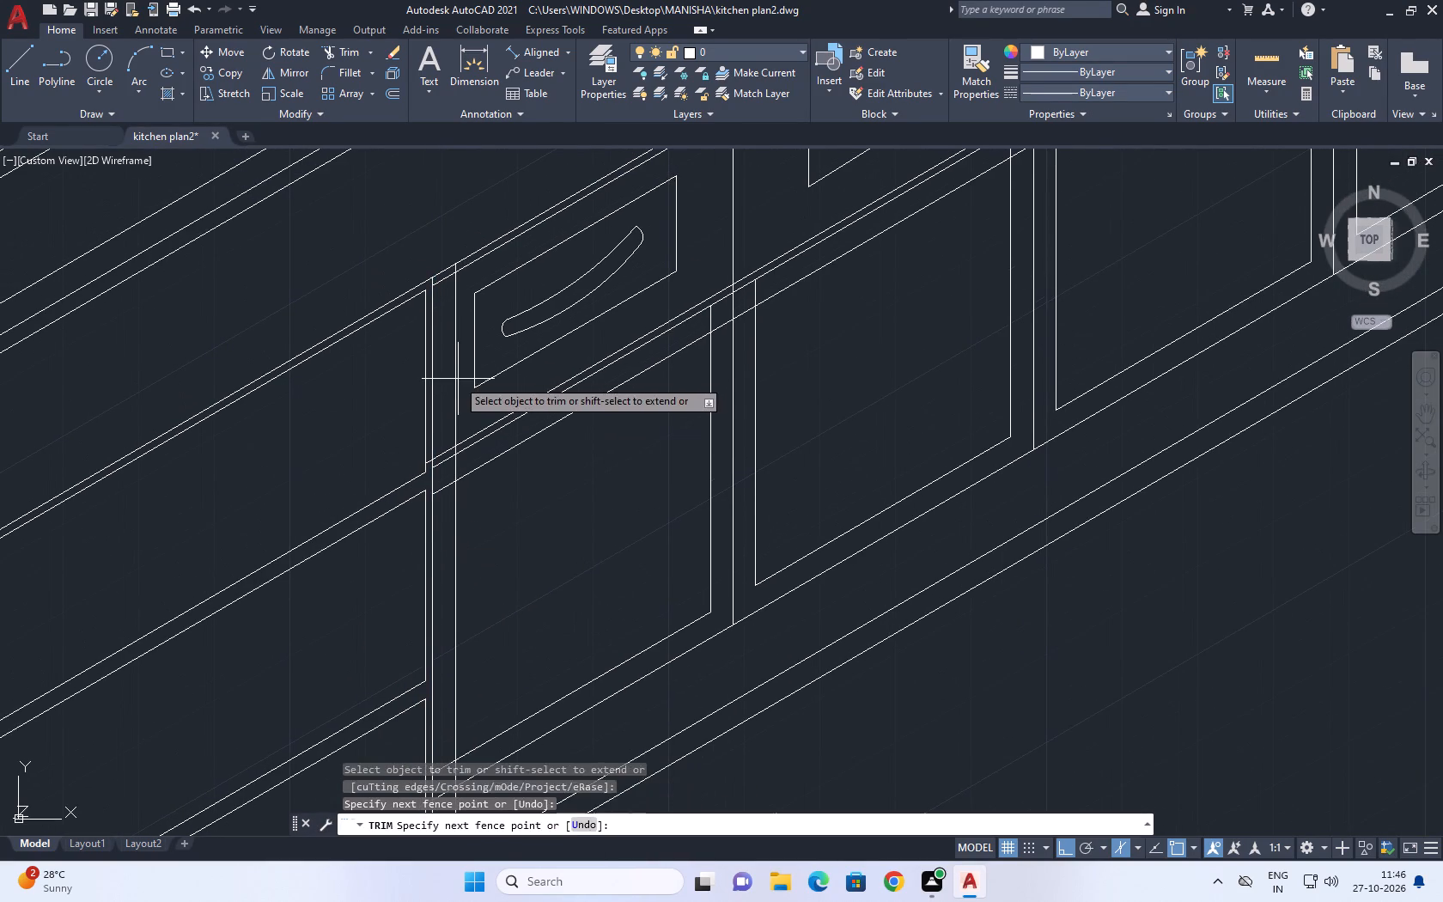
left_click(468, 393)
left_click(456, 398)
scroll(462, 278, "up", 2)
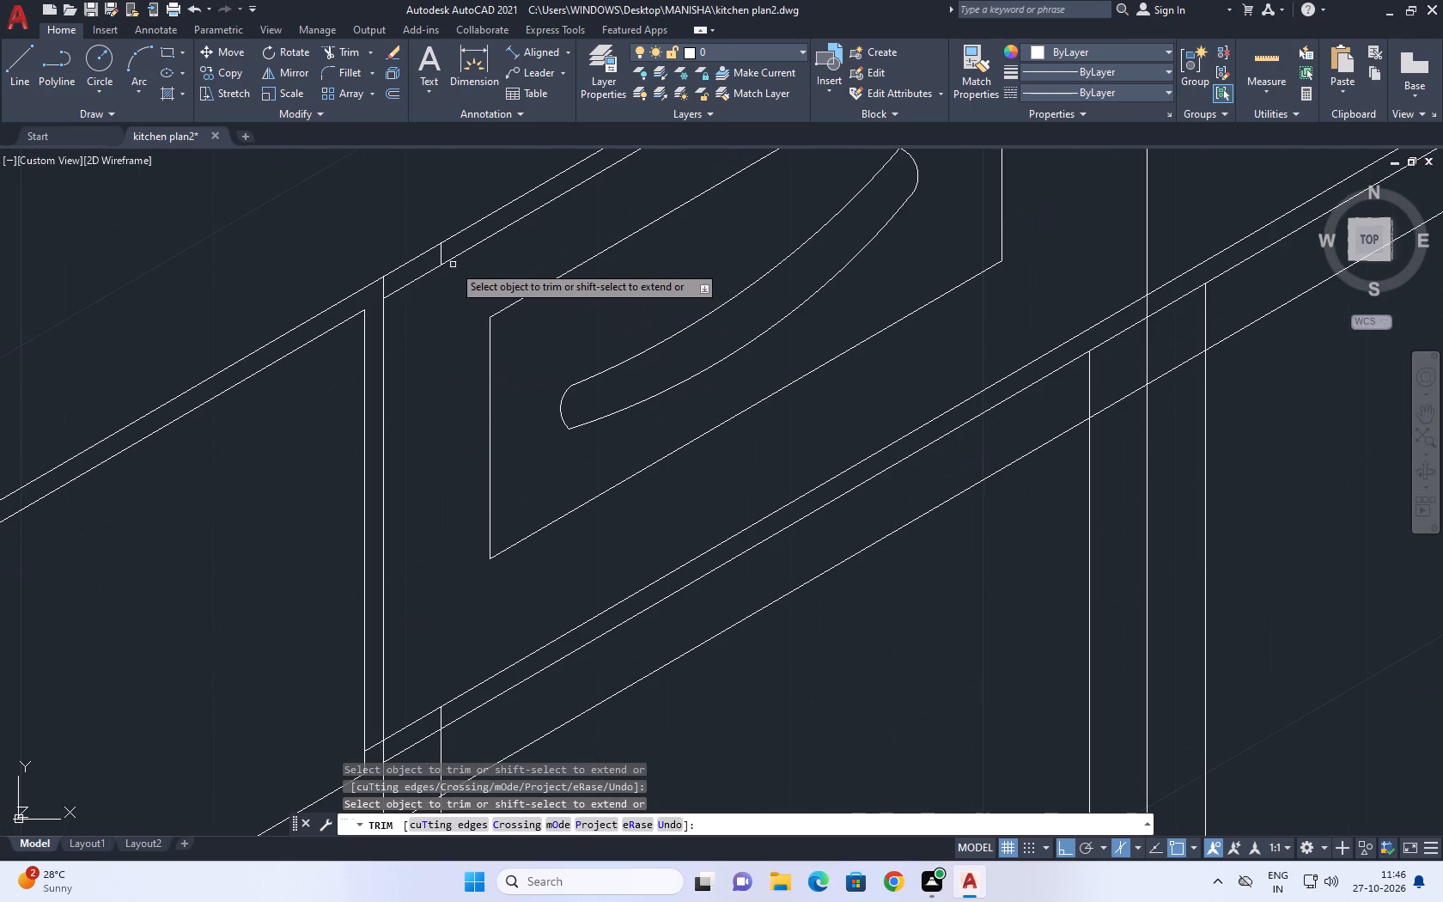
left_click(441, 253)
scroll(535, 295, "down", 2)
scroll(508, 485, "up", 2)
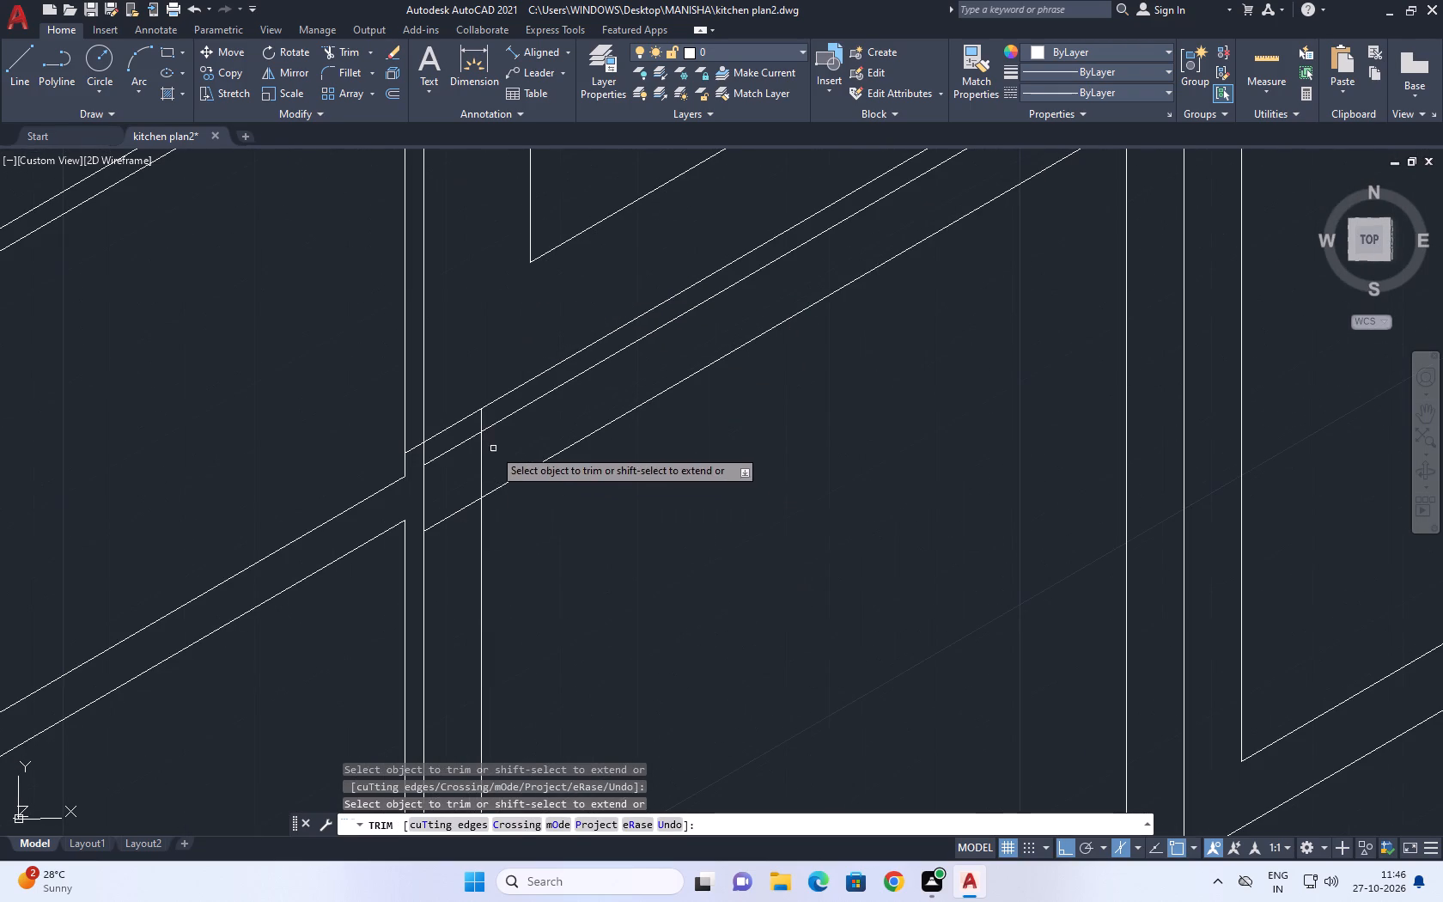
left_click(493, 448)
left_click(455, 540)
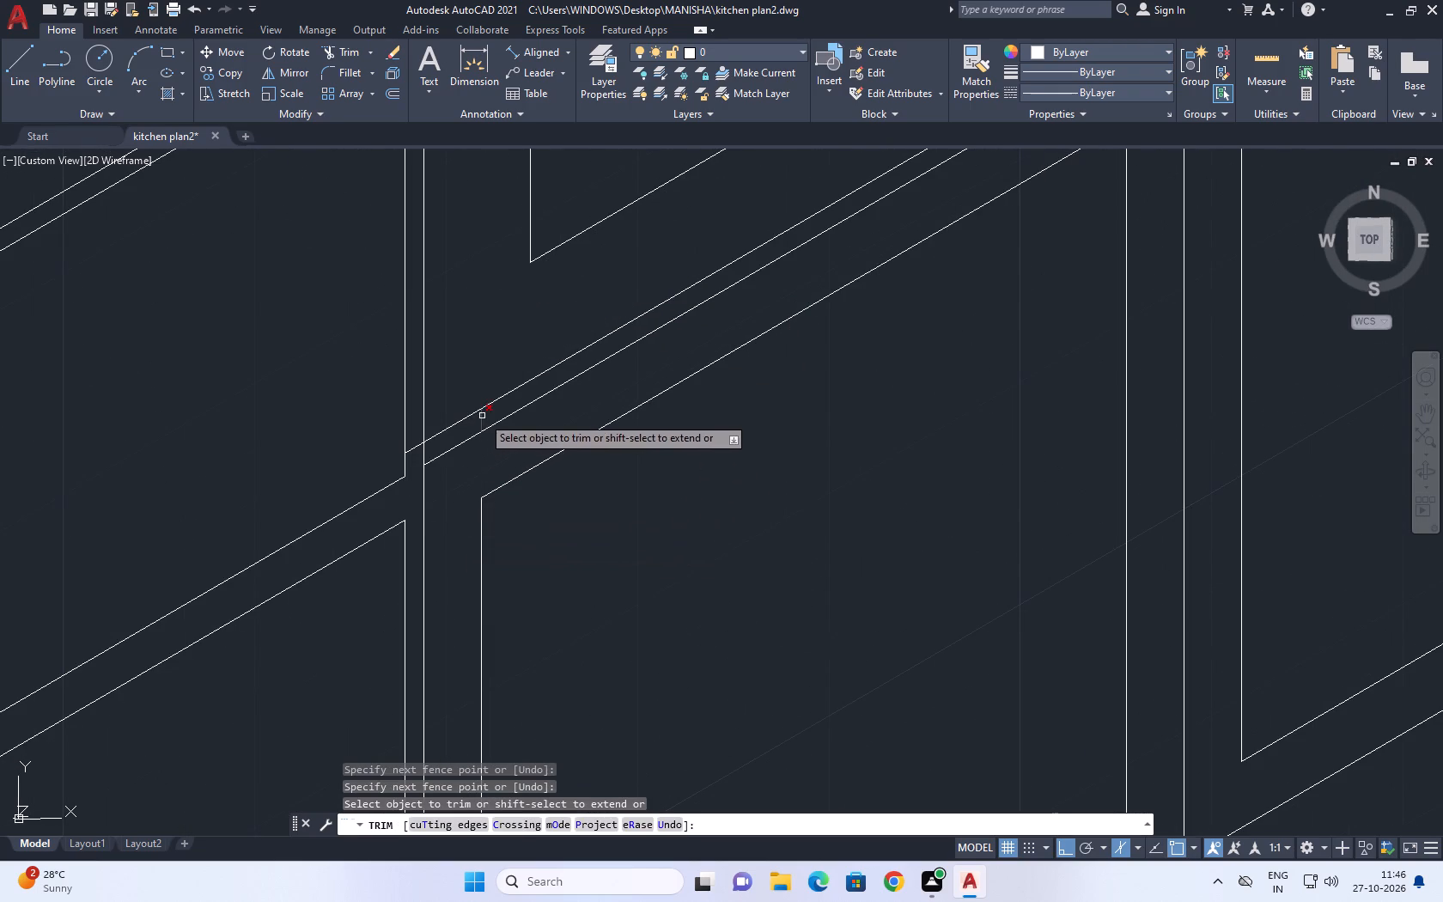
left_click(482, 416)
Trim the overlapping lines at the first door's bottom corner beside the open-shelf unit, clearing the strip below.
scroll(684, 360, "down", 4)
scroll(650, 497, "up", 4)
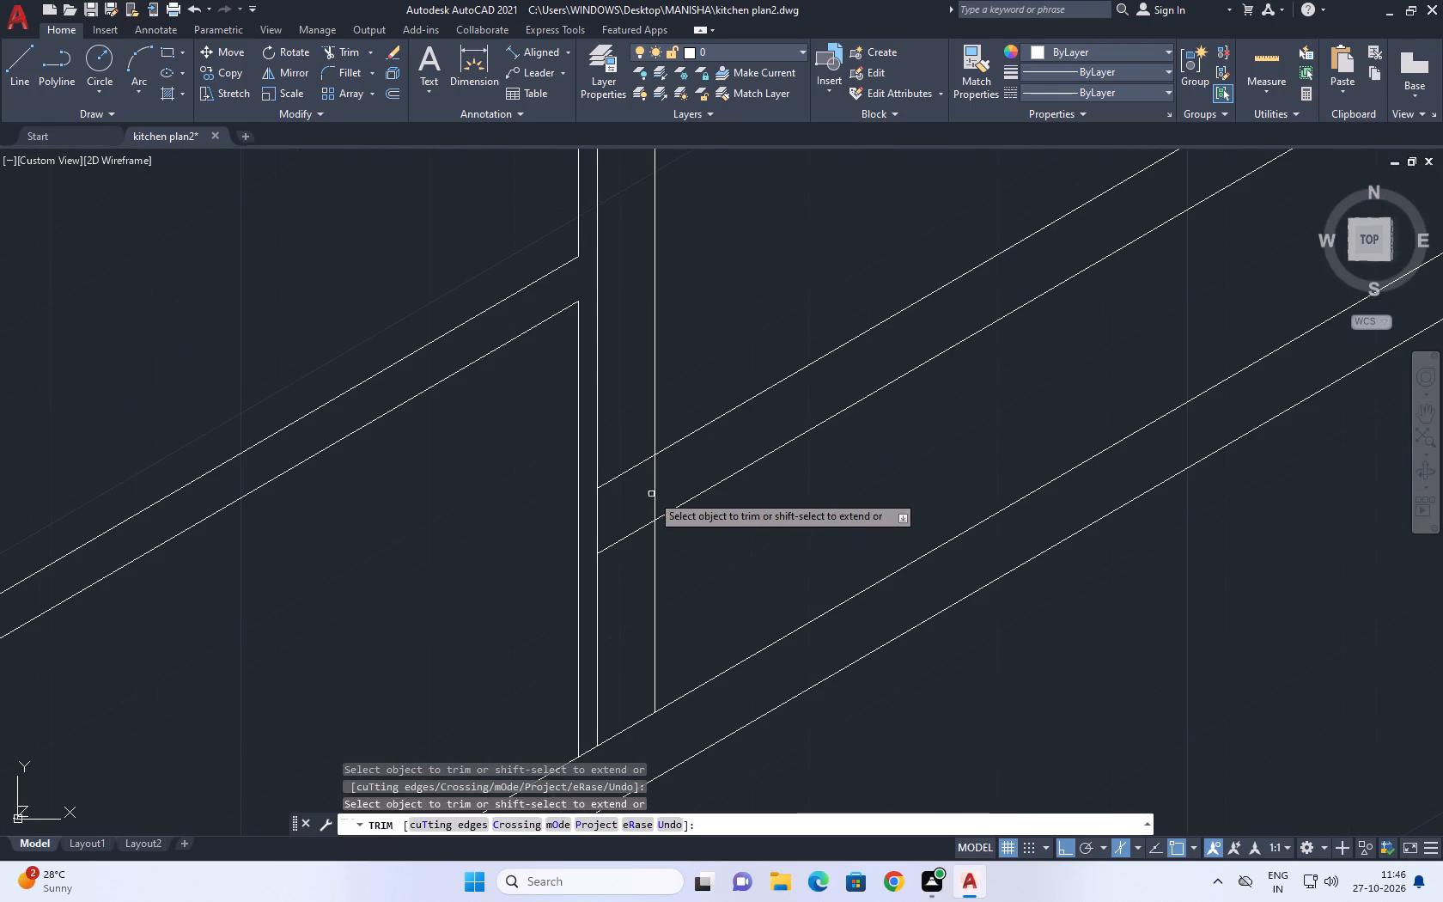
left_click(660, 494)
left_click(605, 452)
left_click(656, 564)
scroll(653, 619, "down", 4)
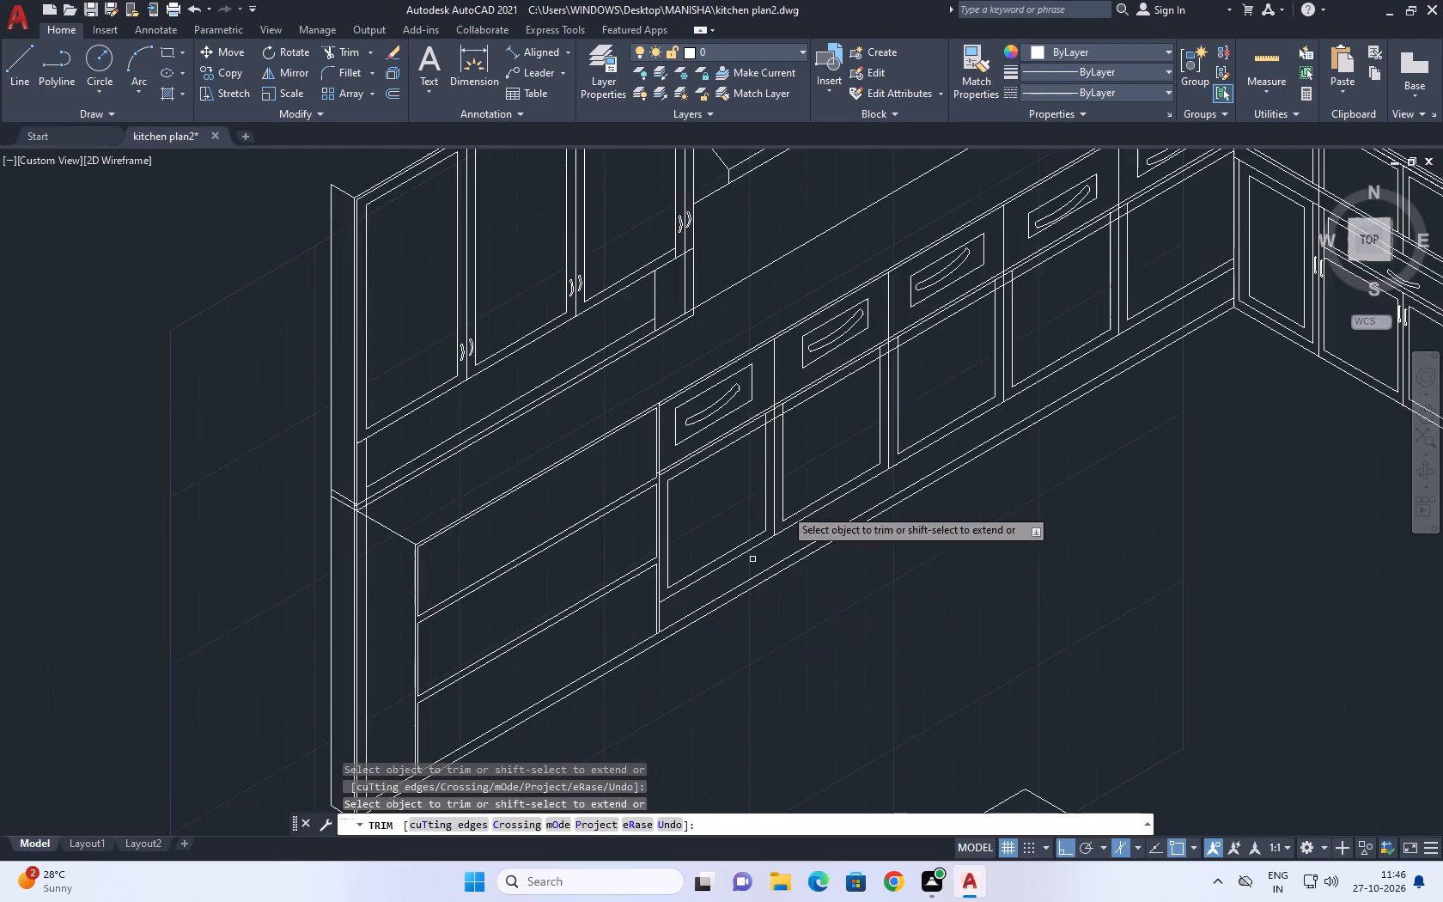
Trim the overlapping door-frame lines at the top of the first divider into clean inner corners on both sides.
scroll(769, 551, "up", 1)
scroll(760, 348, "up", 4)
left_click(760, 326)
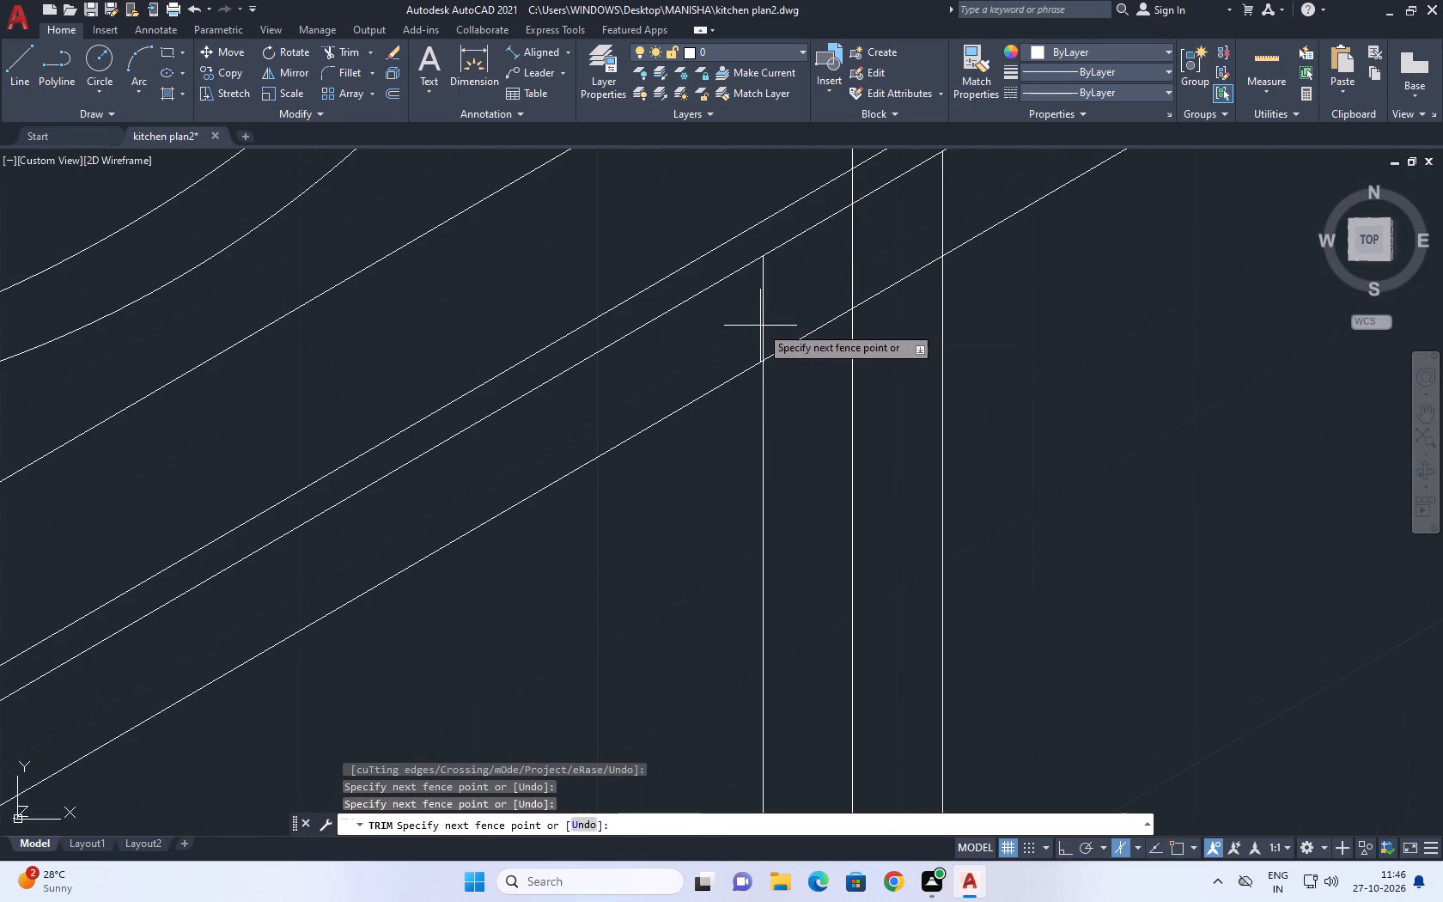
left_click(807, 369)
middle_click_drag(819, 360, 692, 586)
left_click(821, 417)
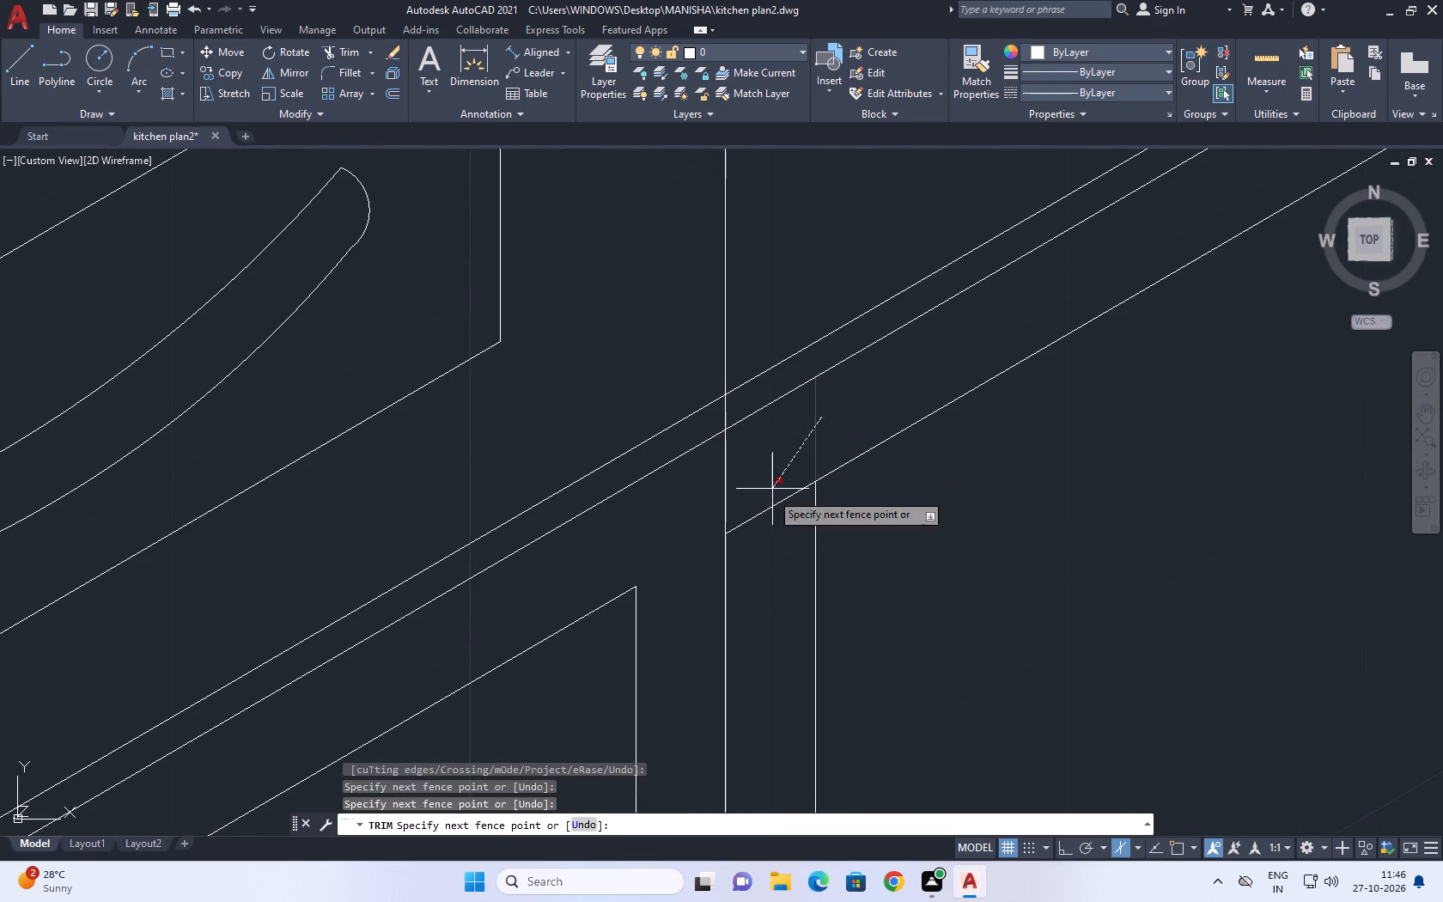
left_click(762, 568)
Trim the overlapping door-frame lines at the top of the second divider into clean inner corners on both sides.
scroll(690, 518, "up", 1)
scroll(688, 521, "down", 5)
scroll(855, 425, "up", 3)
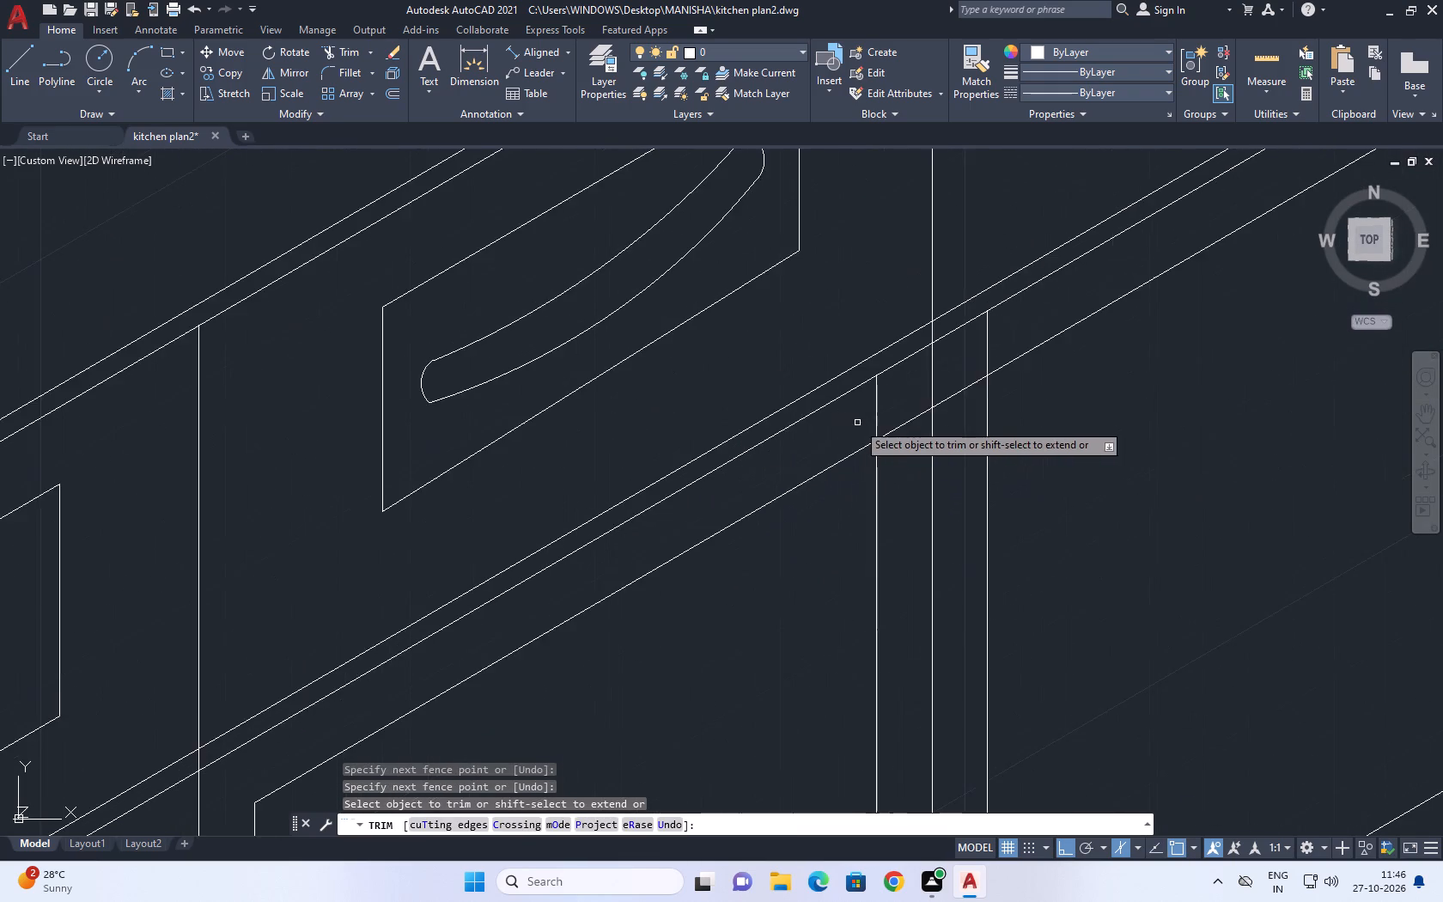
scroll(859, 421, "up", 2)
left_click(889, 390)
left_click(977, 478)
middle_click_drag(918, 537, 766, 688)
scroll(910, 552, "down", 1)
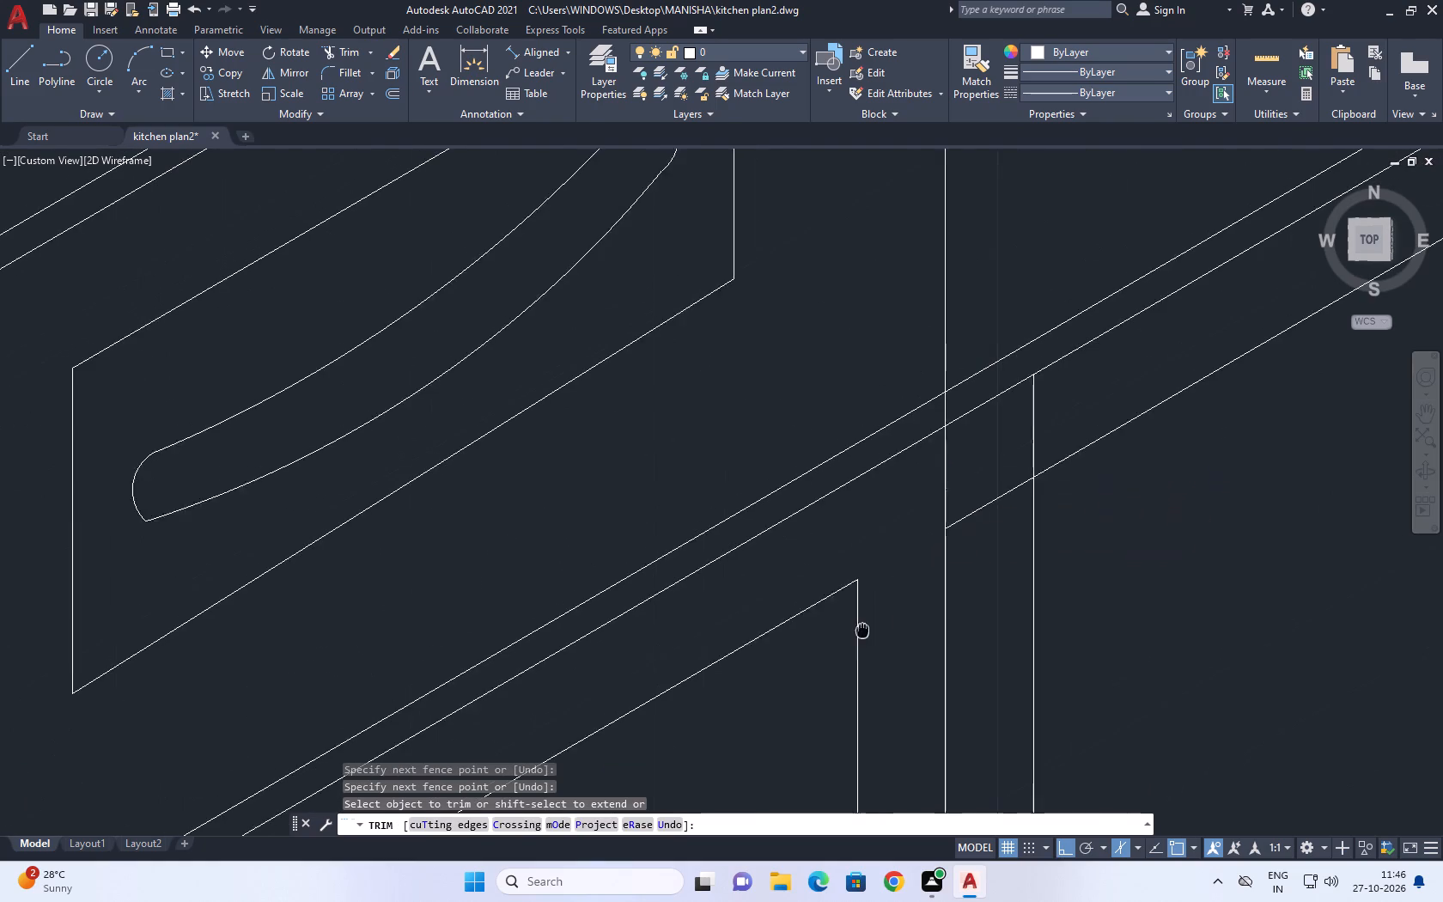
middle_click_drag(766, 688, 756, 692)
left_click(947, 473)
left_click(880, 580)
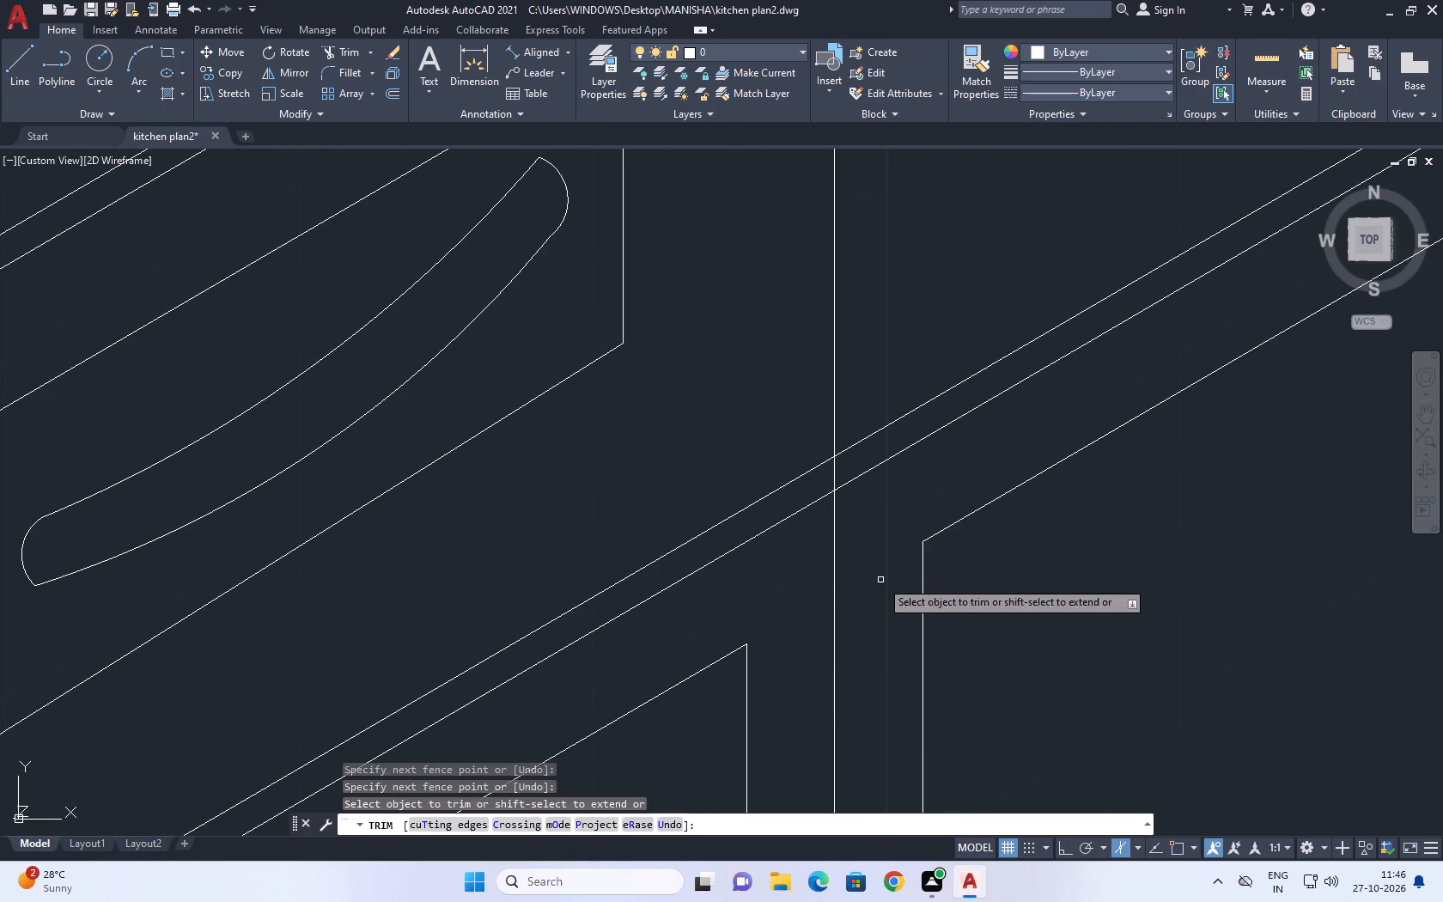
Trim the overlapping door-frame lines at the top of the third divider into clean inner corners on both sides.
scroll(904, 478, "down", 5)
scroll(1059, 375, "up", 6)
left_click(1096, 631)
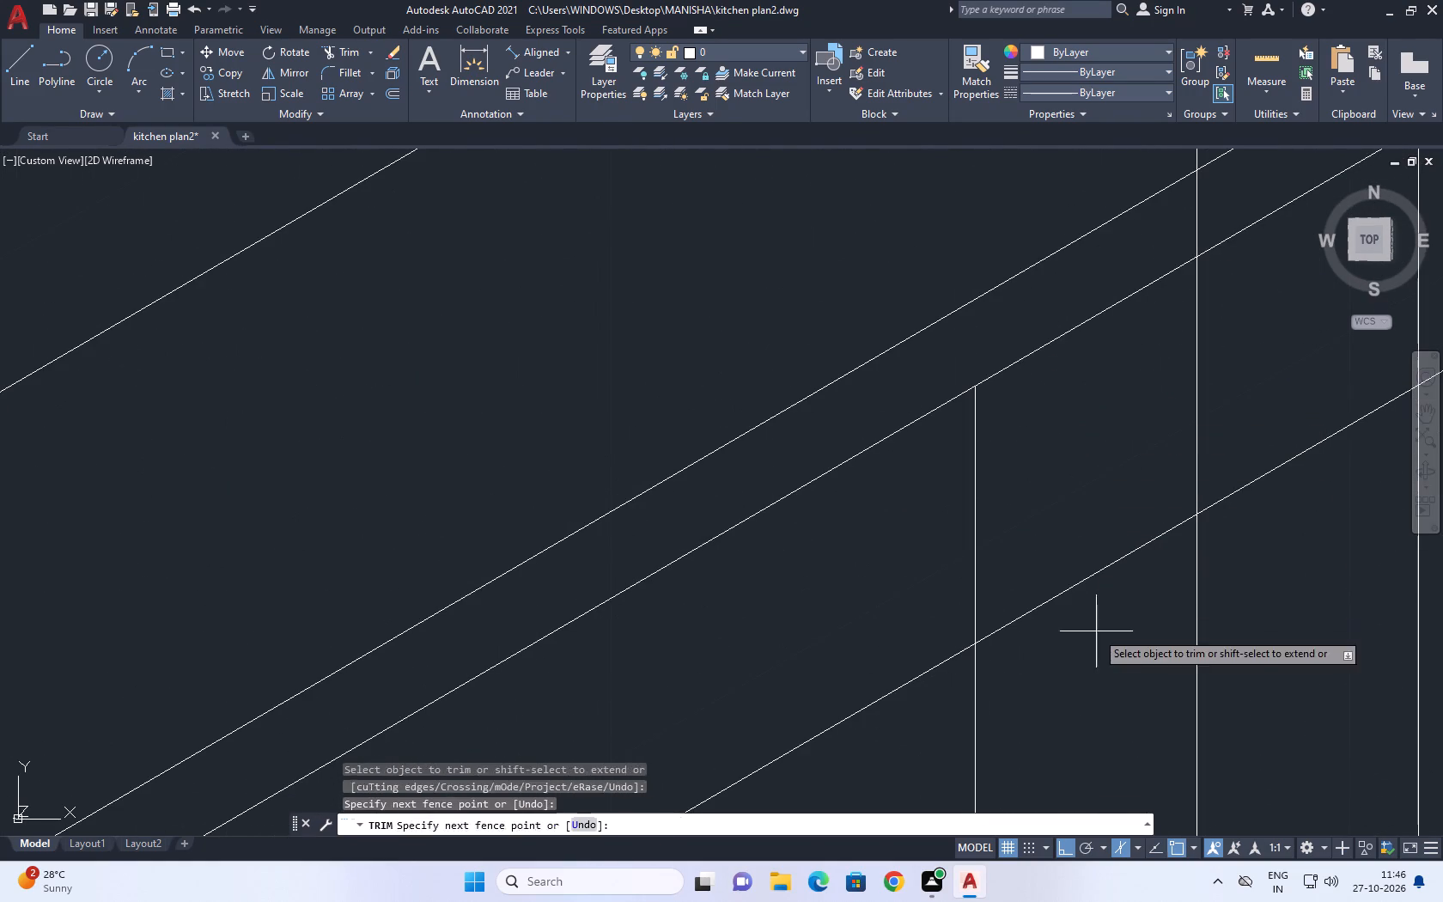
left_click(940, 515)
middle_click_drag(1056, 509, 606, 702)
left_click_drag(995, 423, 993, 434)
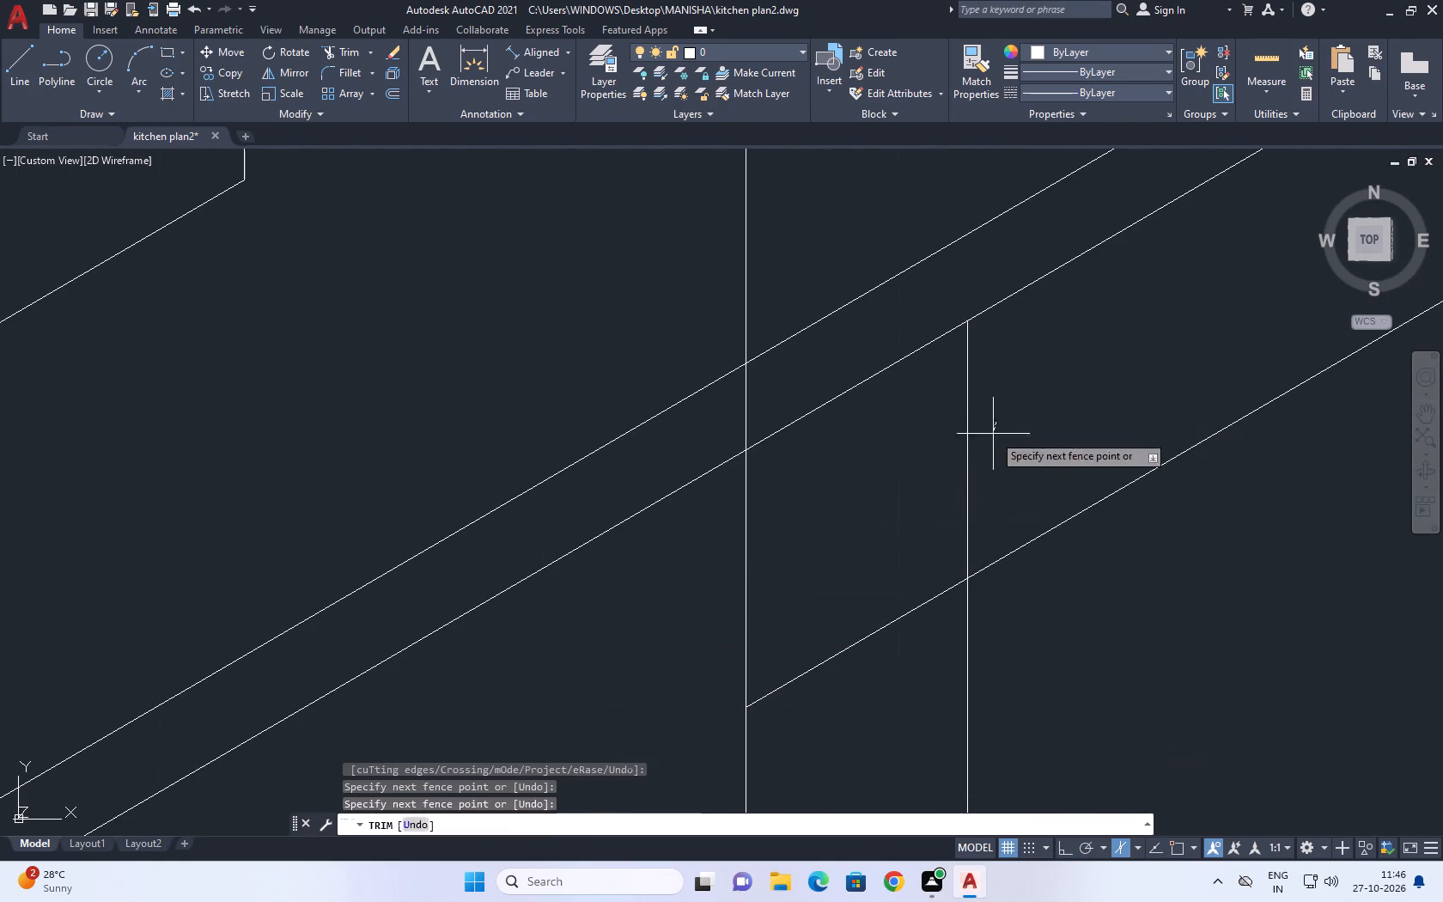
left_click(844, 714)
Trim the overlapping door-frame lines at the top of the fourth divider into clean inner corners on both sides.
scroll(904, 574, "down", 5)
middle_click_drag(1136, 456, 892, 647)
scroll(892, 647, "down", 1)
scroll(910, 633, "up", 2)
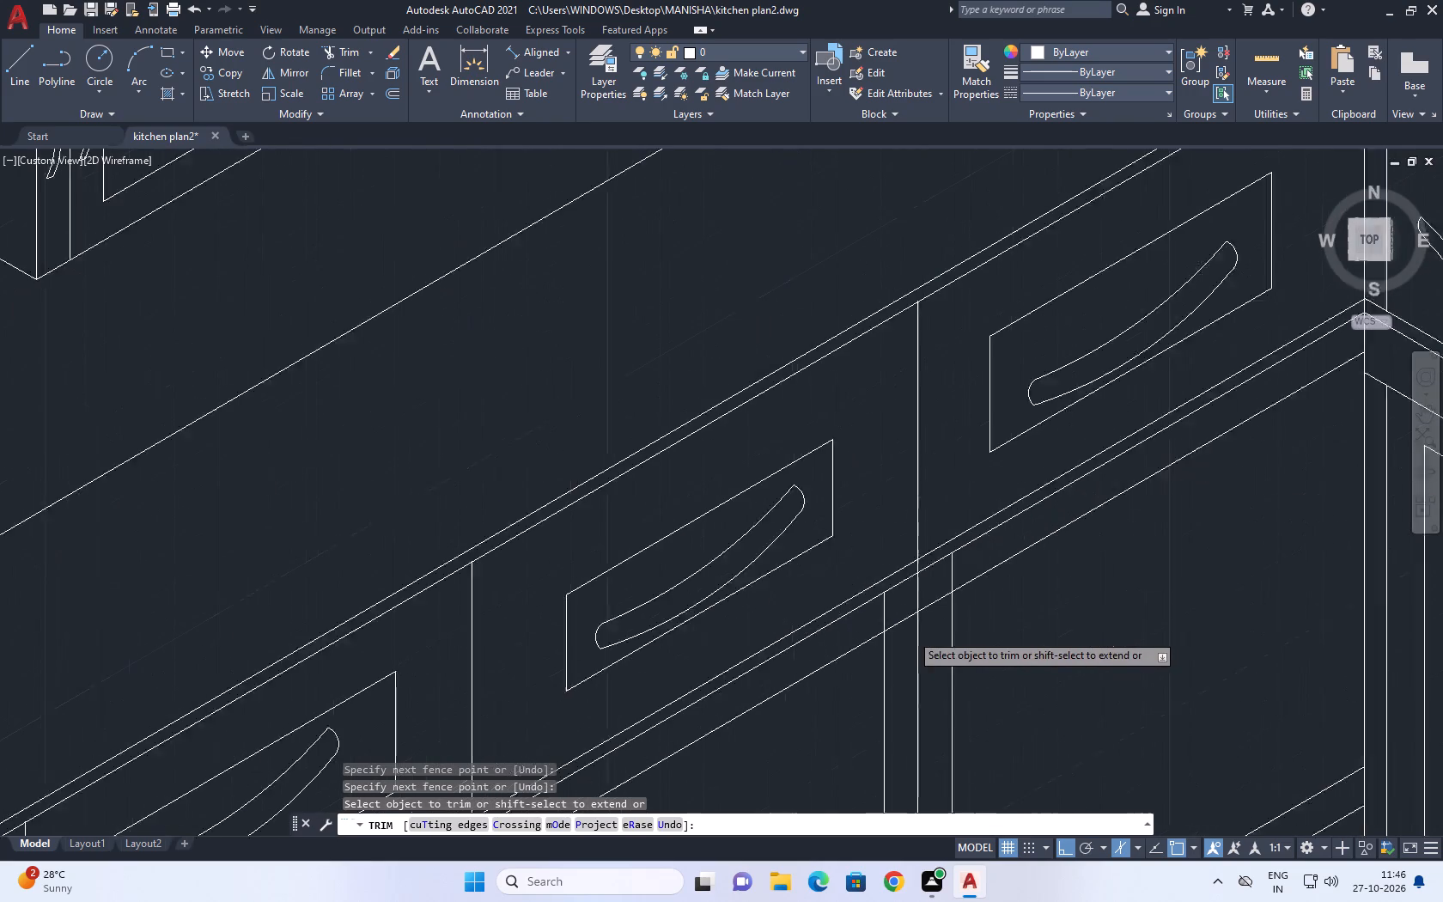
scroll(910, 633, "up", 3)
left_click(899, 630)
left_click_drag(818, 532, 781, 532)
left_click_drag(1152, 381, 1141, 381)
left_click(1024, 557)
scroll(1030, 518, "down", 5)
middle_click_drag(1052, 503, 983, 520)
scroll(983, 520, "down", 2)
scroll(1039, 493, "up", 2)
middle_click_drag(977, 565, 998, 473)
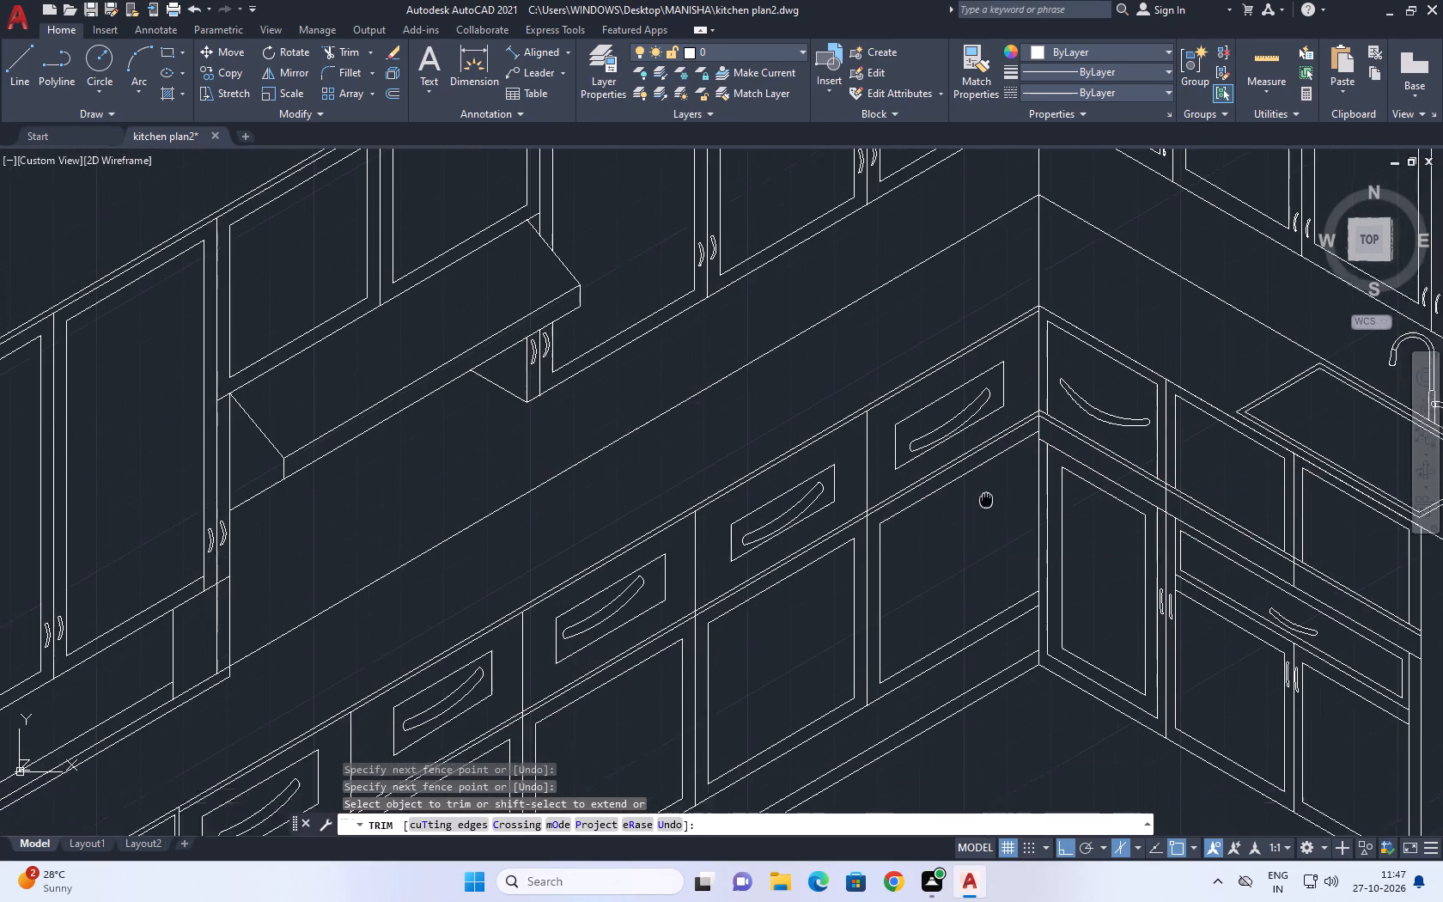
middle_click_drag(998, 473, 1026, 417)
key("Escape")
Turn all the lines of the kitchen island into a block named "tabl e3".
scroll(1022, 424, "down", 2)
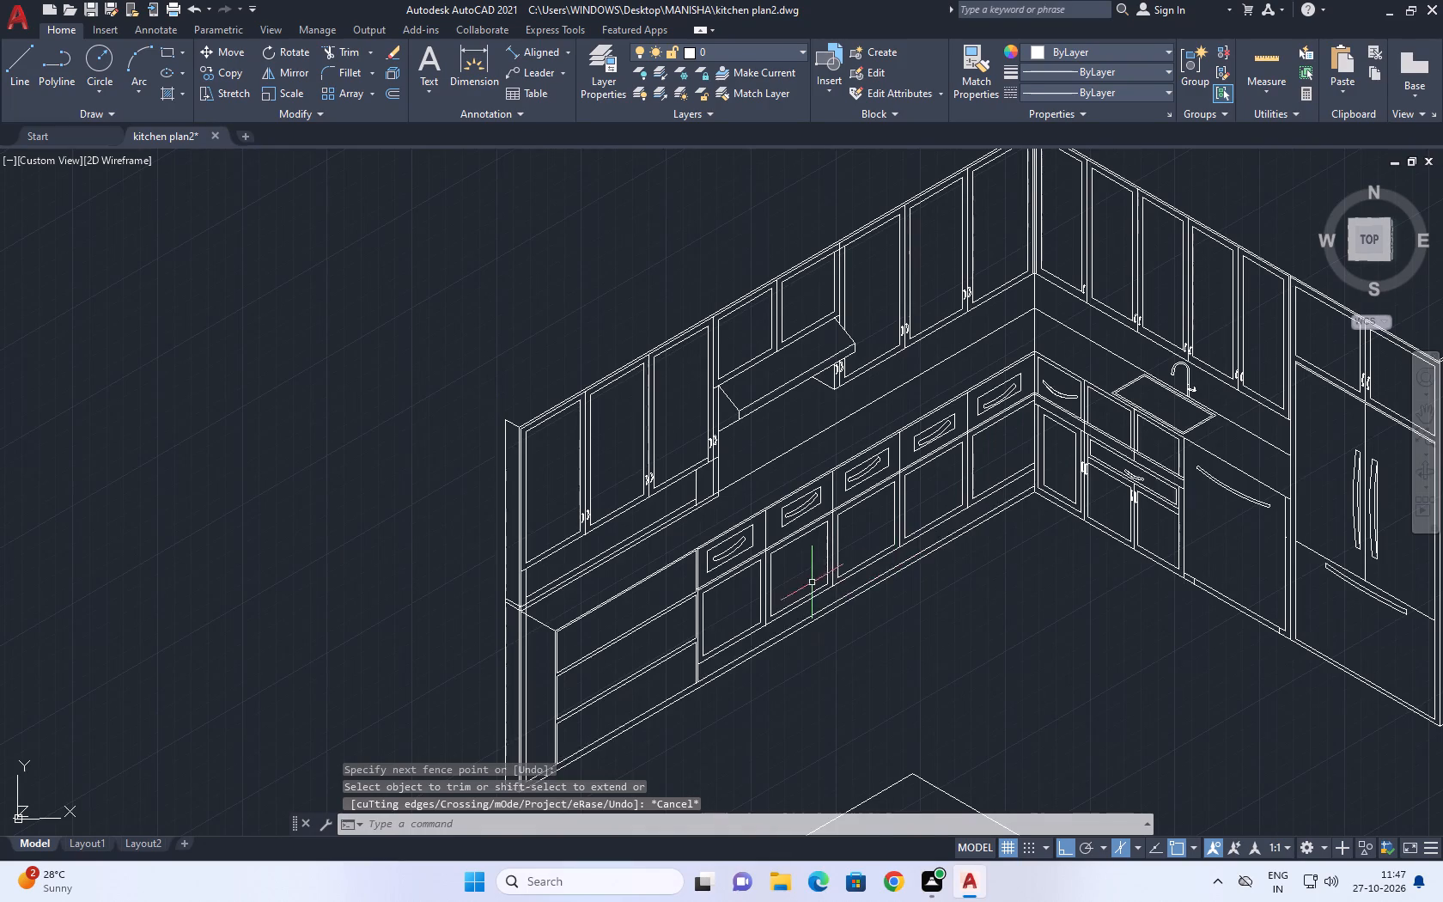
middle_click_drag(812, 583, 979, 534)
middle_click(979, 533)
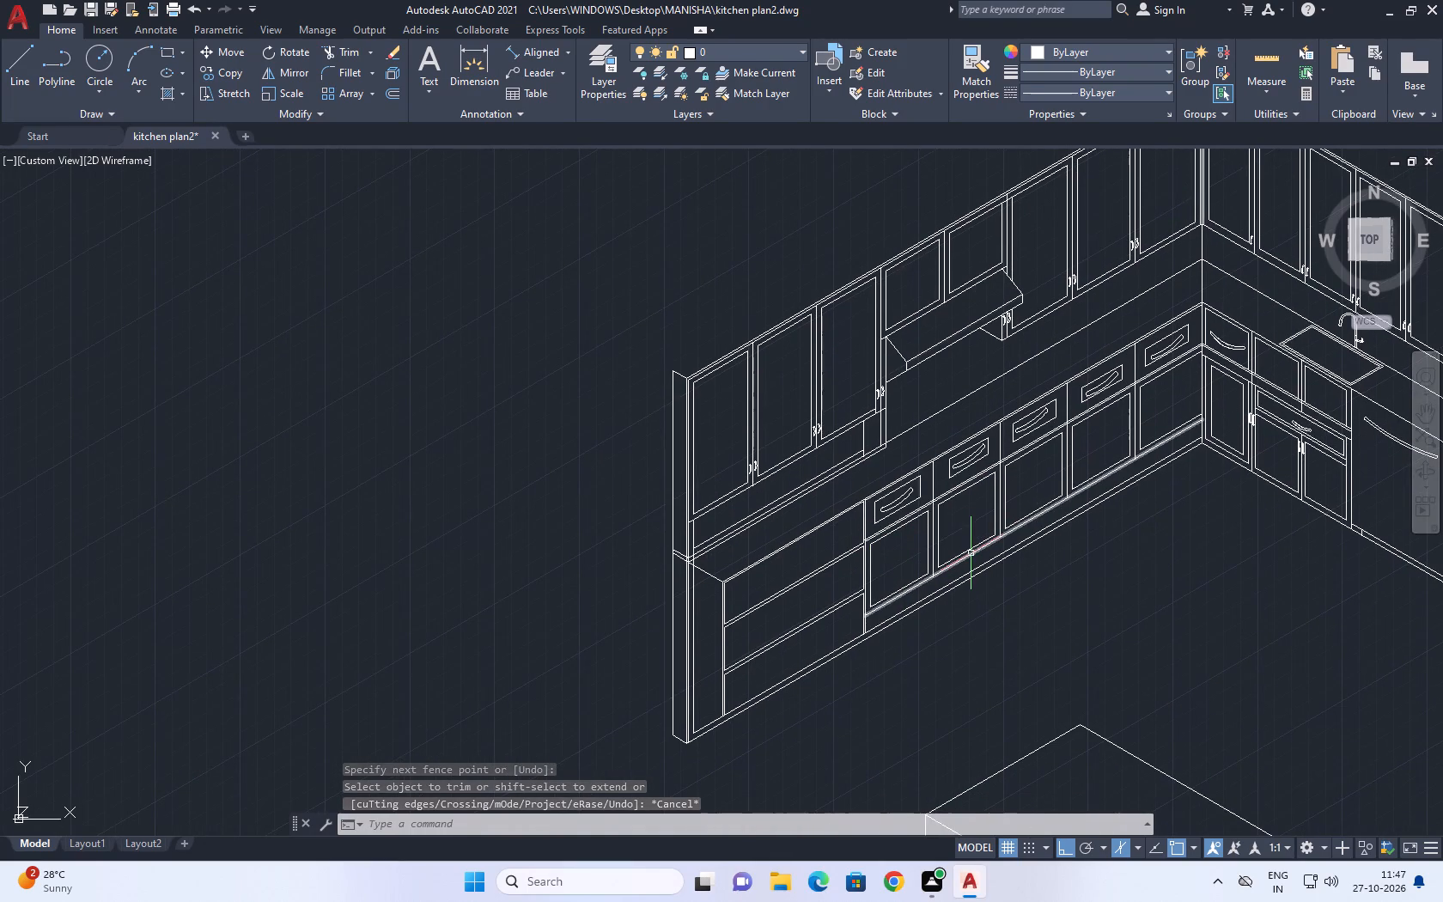
middle_click_drag(971, 553, 869, 554)
middle_click(869, 554)
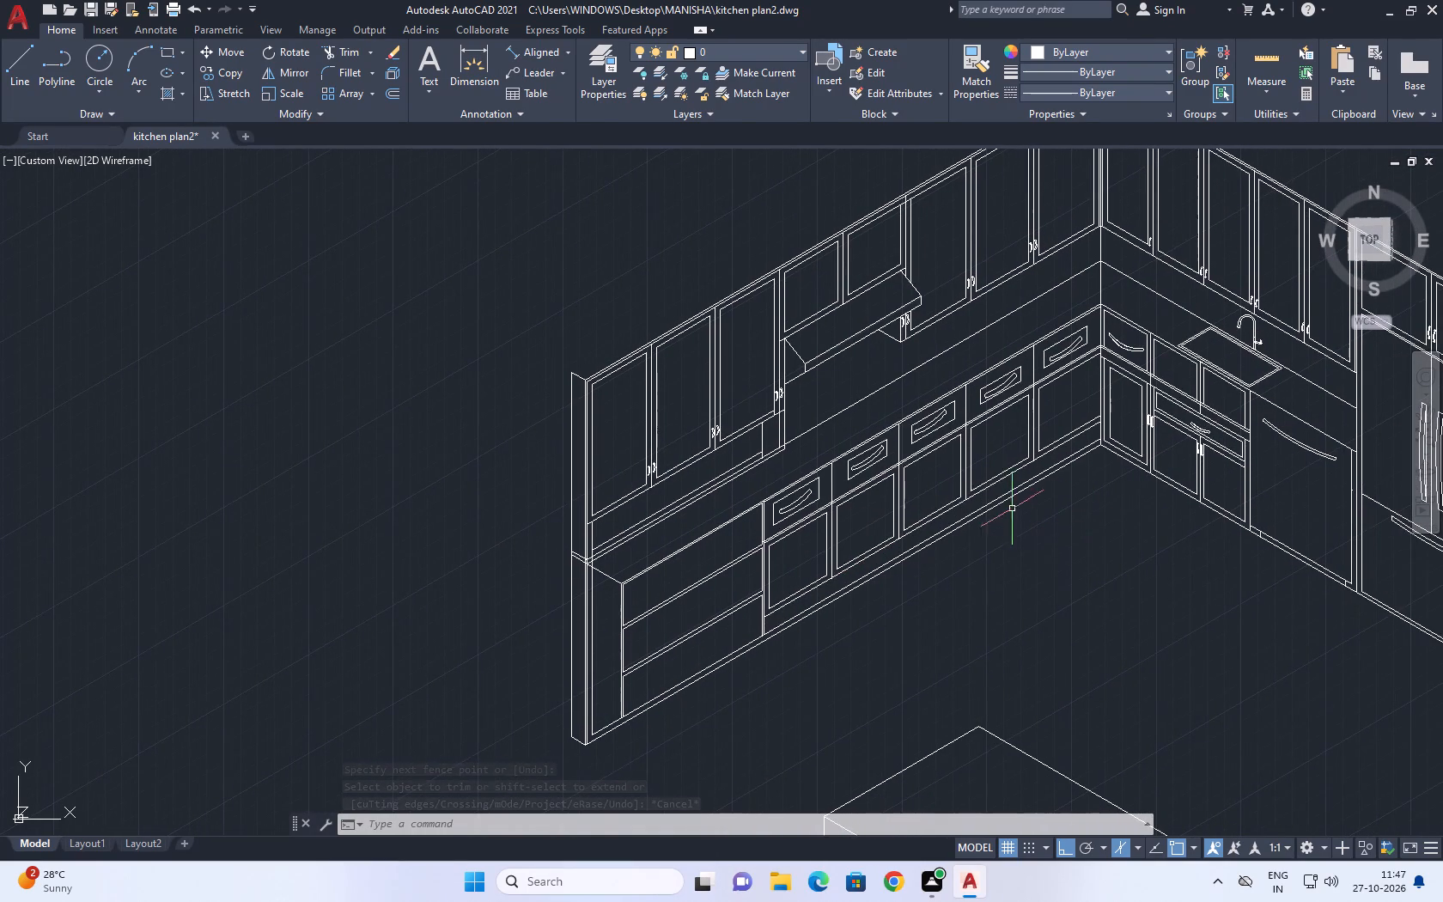
scroll(1008, 502, "down", 2)
middle_click_drag(1171, 558, 1064, 411)
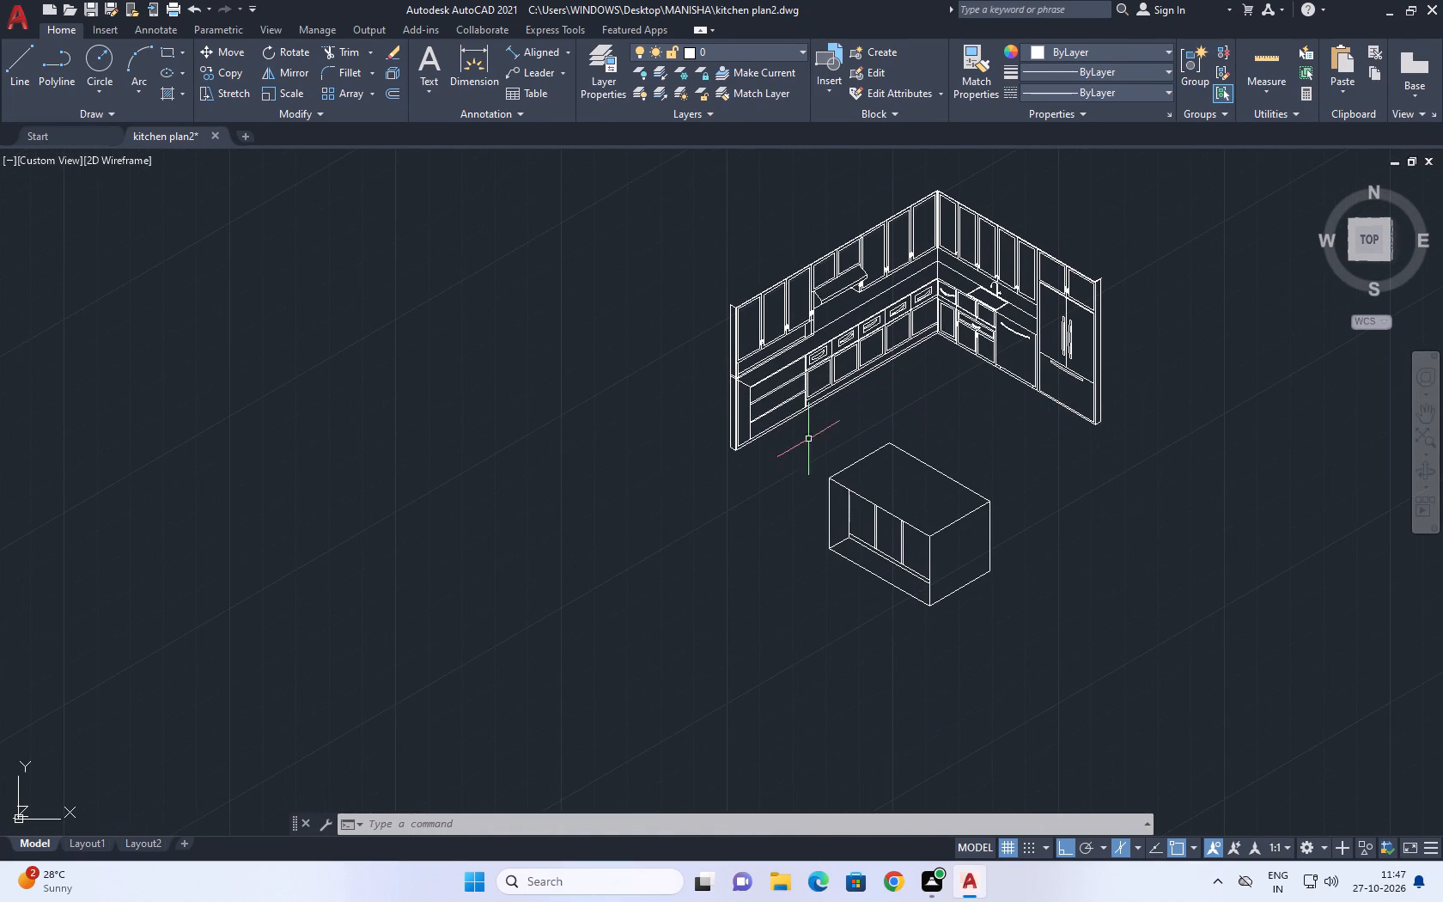
left_click(830, 410)
left_click(1019, 671)
left_click(941, 407)
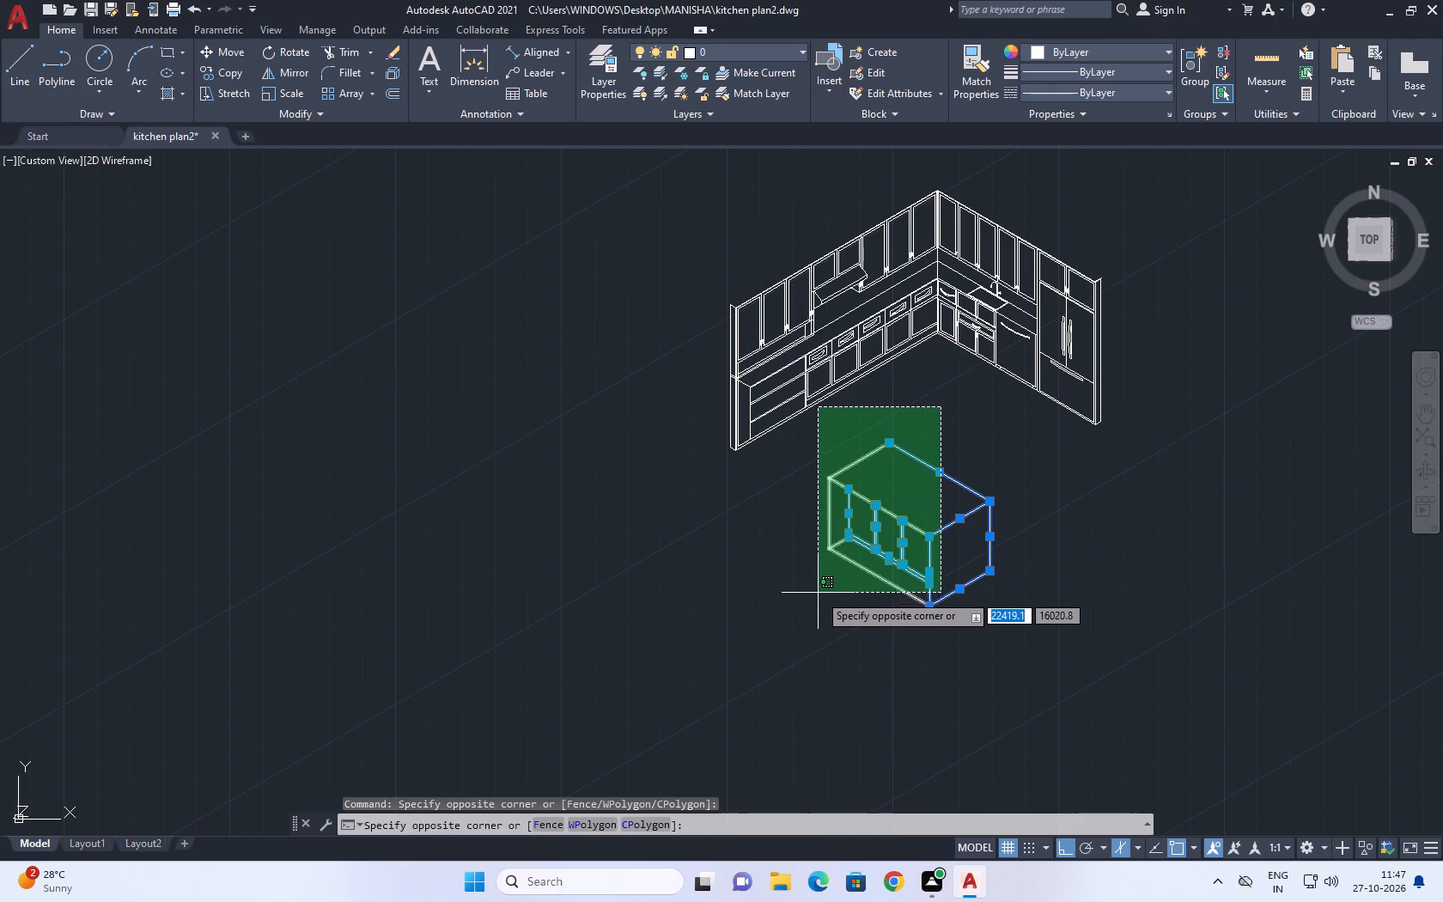
left_click(836, 598)
scroll(835, 540, "up", 3)
left_click_drag(1134, 409, 1124, 411)
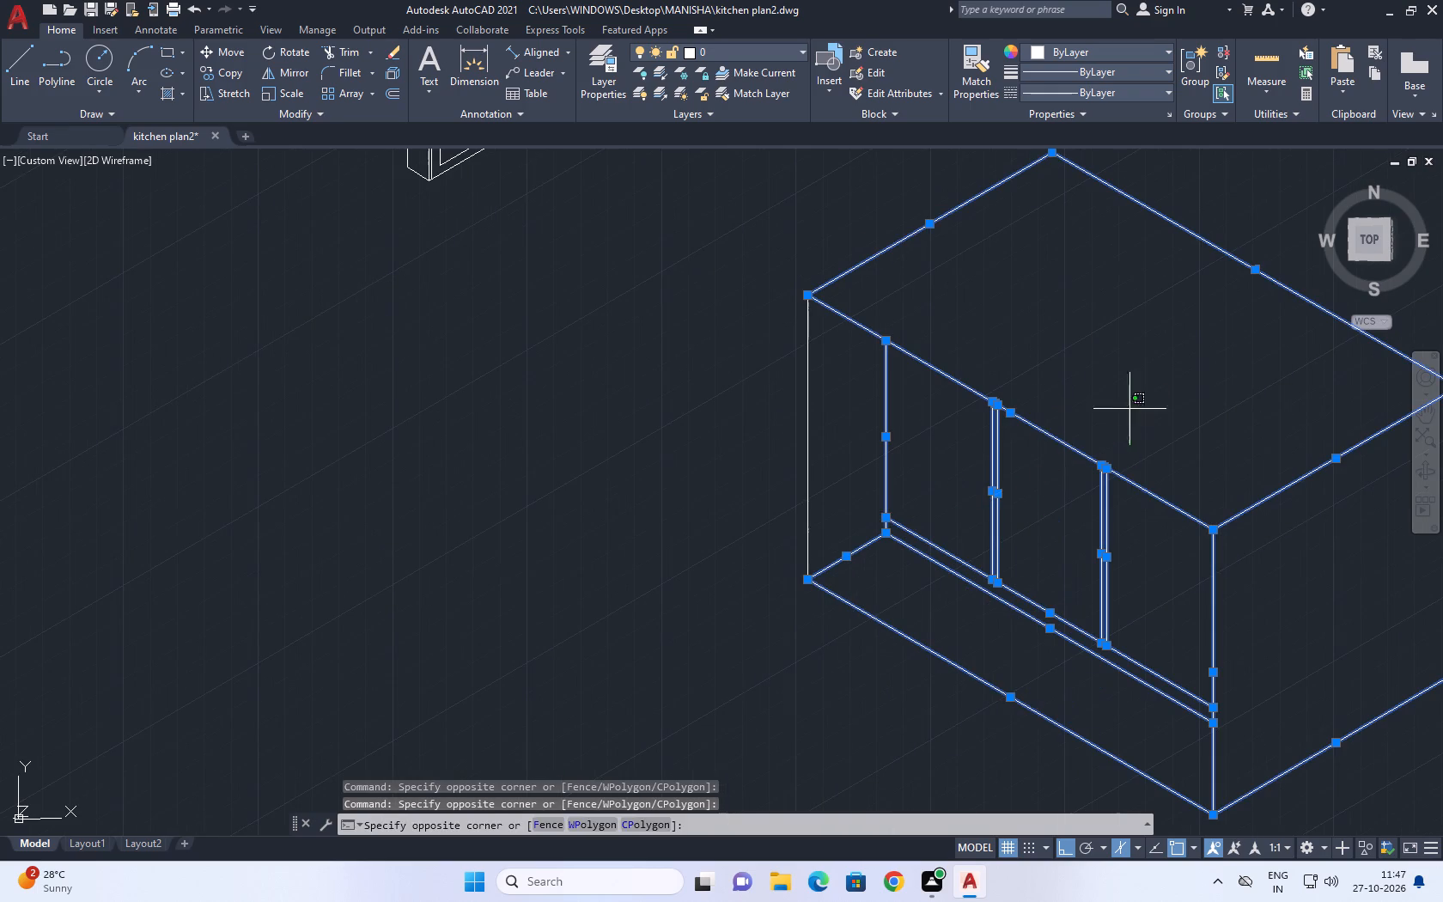
left_click_drag(1124, 411, 1085, 429)
left_click(696, 549)
middle_click_drag(967, 589, 775, 528)
type("b")
key("space")
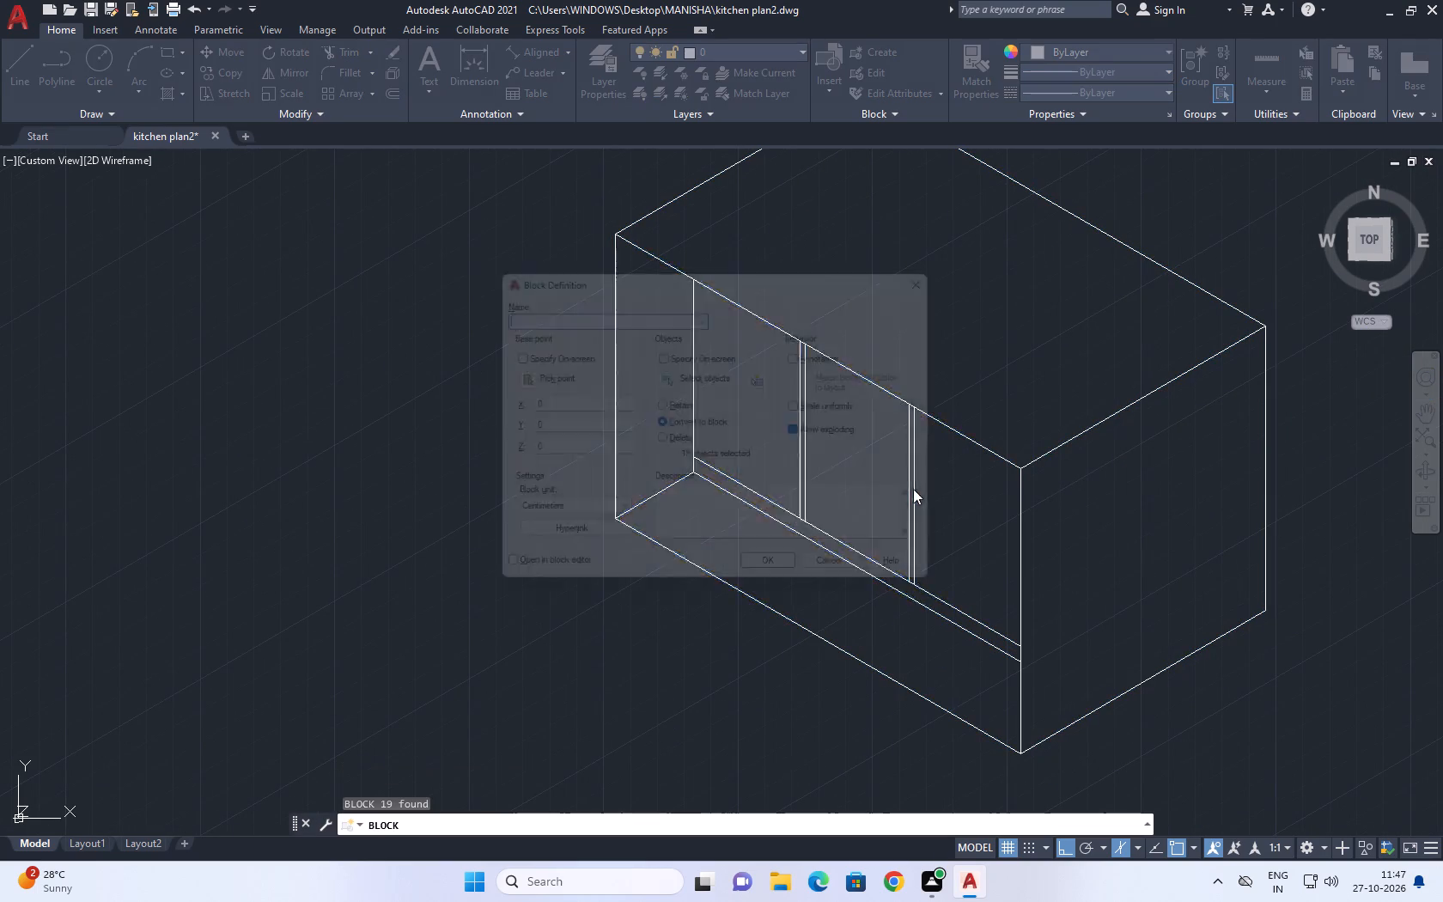
type("tabl e3")
left_click(796, 586)
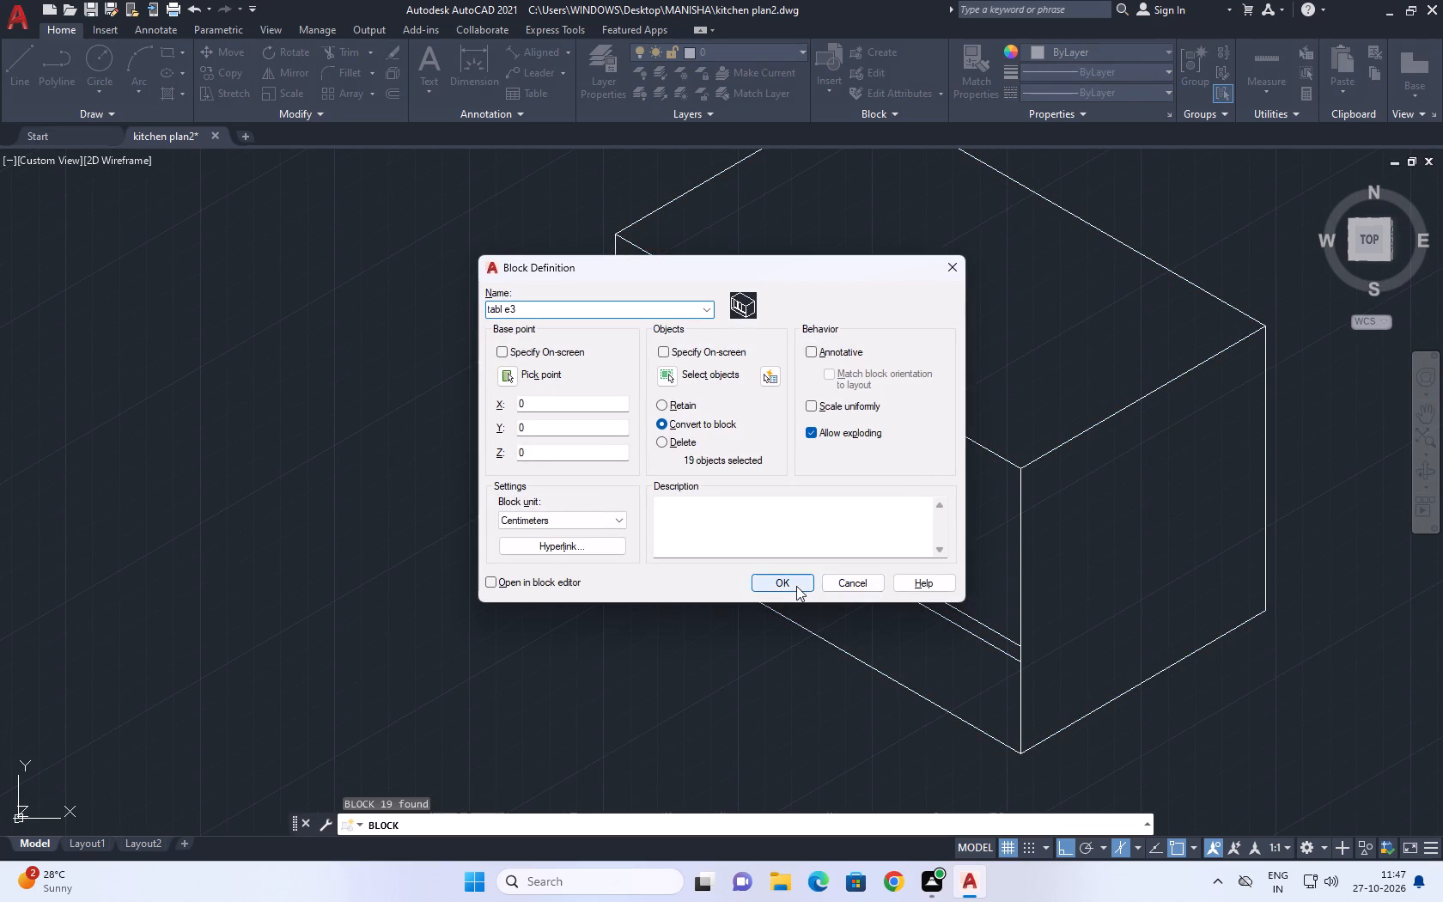
Move the island block up towards the cabinet corner with Ortho off, so it stands in front of the lower cabinets.
scroll(993, 494, "down", 3)
left_click(1086, 477)
left_click(1002, 524)
middle_click_drag(1028, 551, 1042, 584)
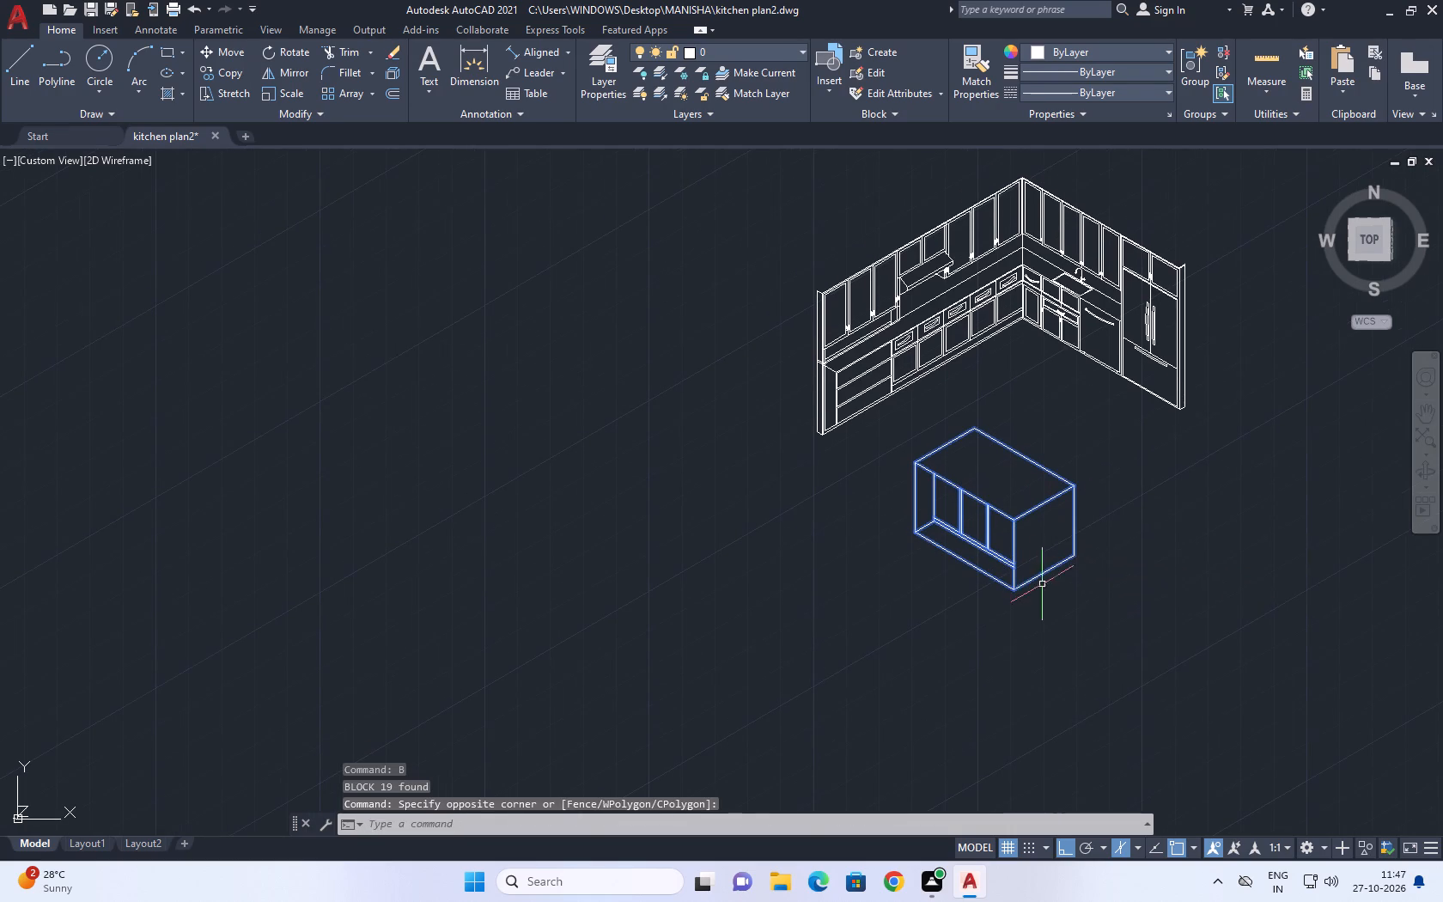
key("m")
key("space")
left_click(972, 608)
scroll(991, 514, "down", 1)
scroll(996, 489, "up", 2)
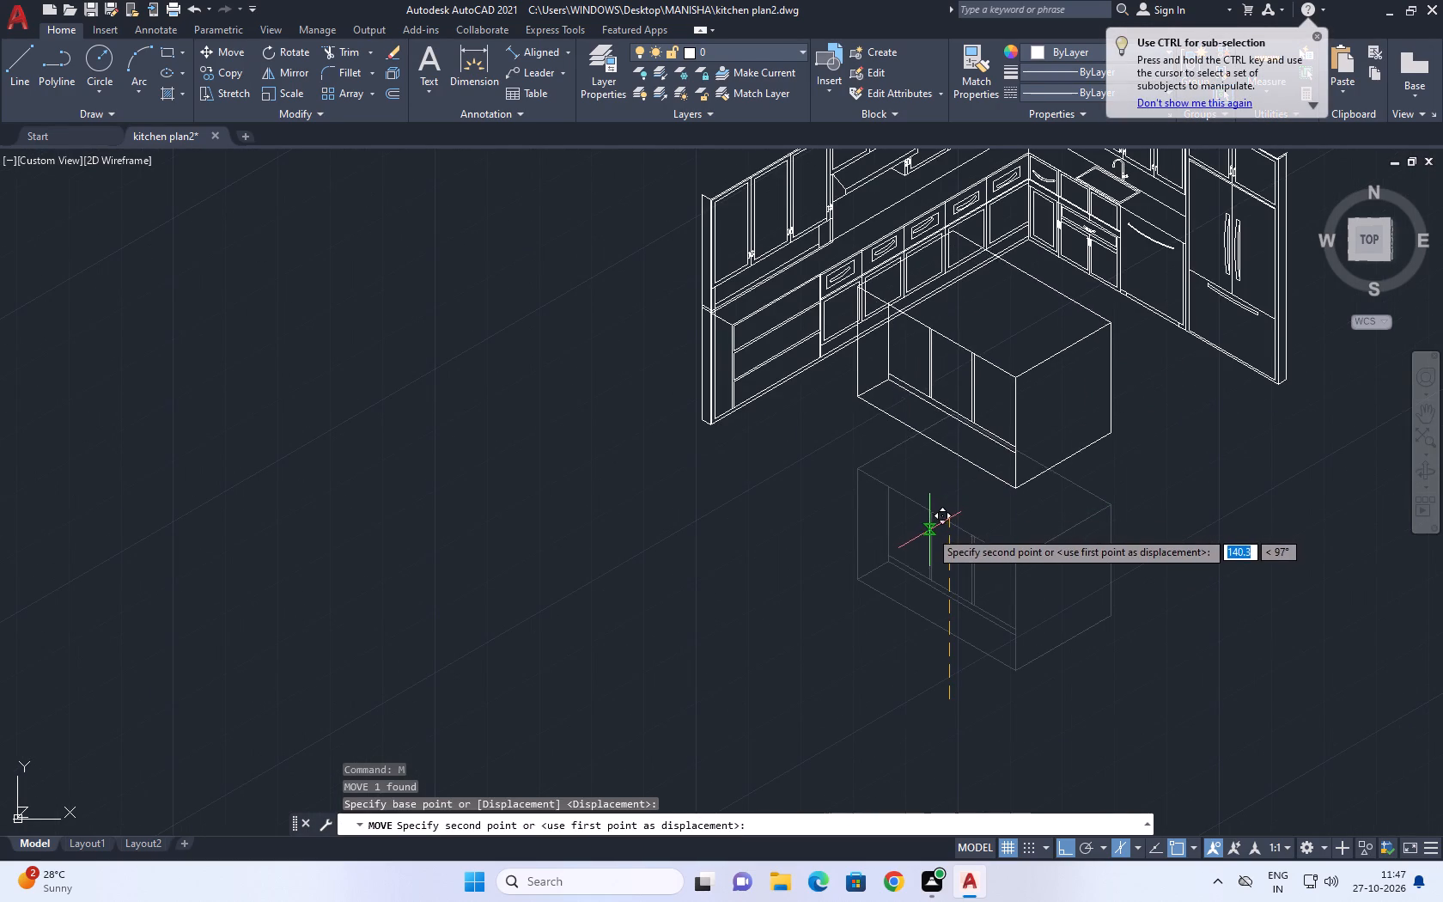
key("F8")
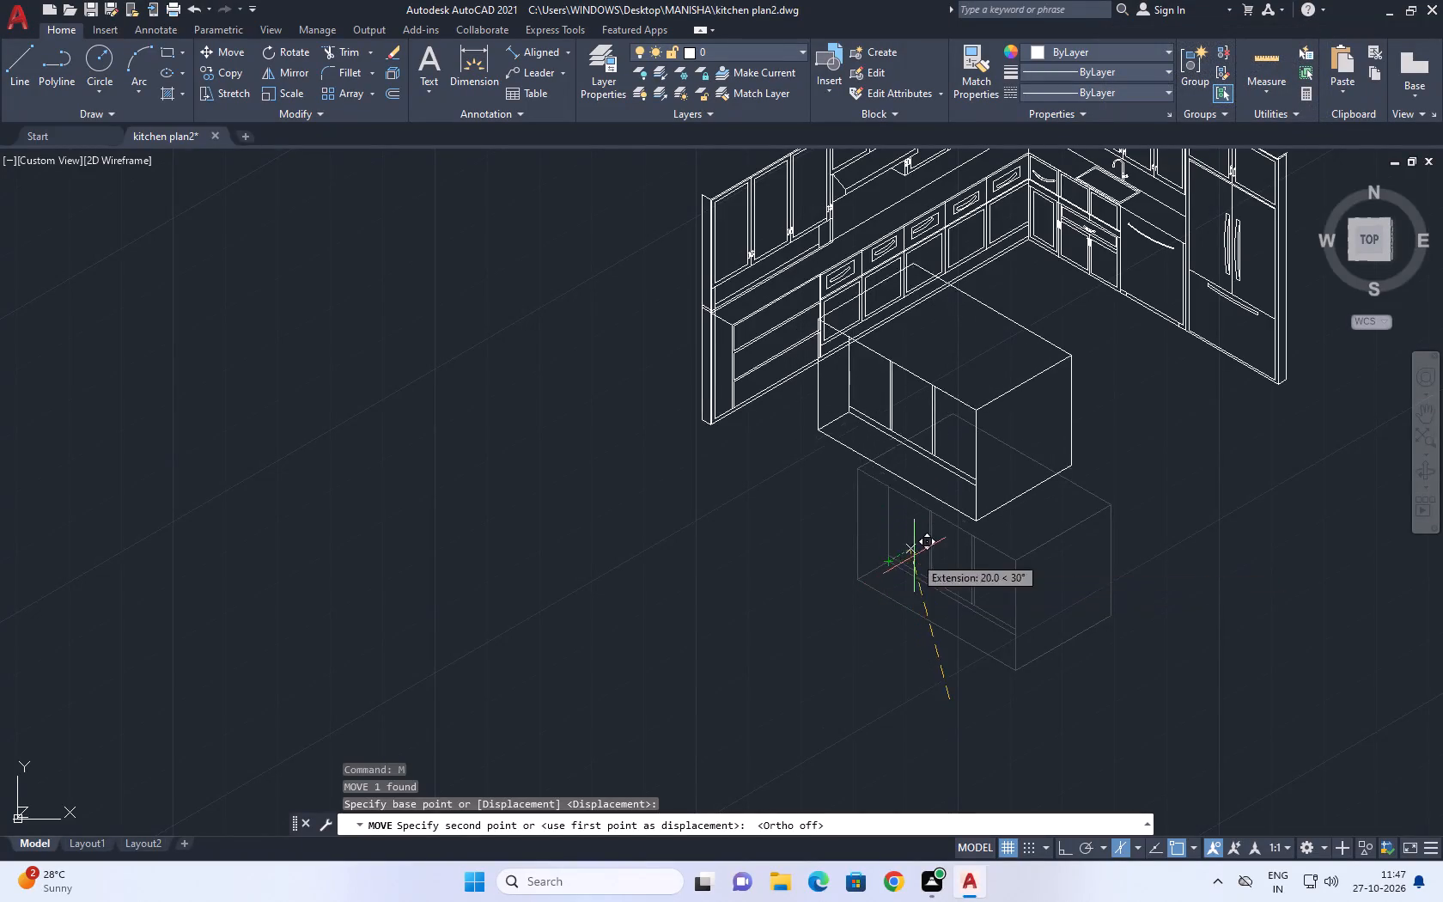
scroll(928, 554, "down", 2)
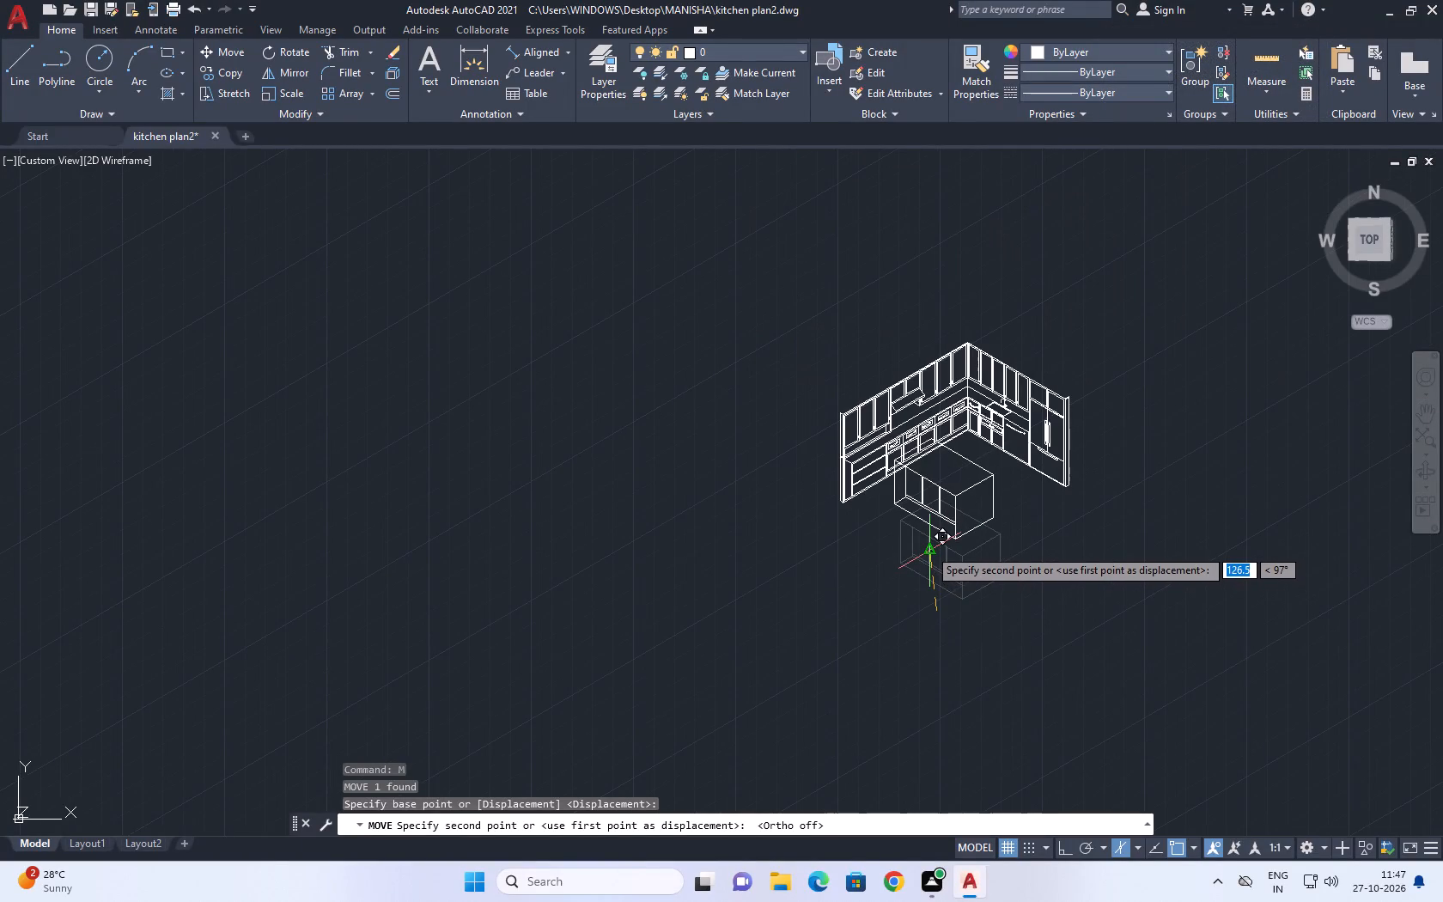
scroll(929, 540, "up", 2)
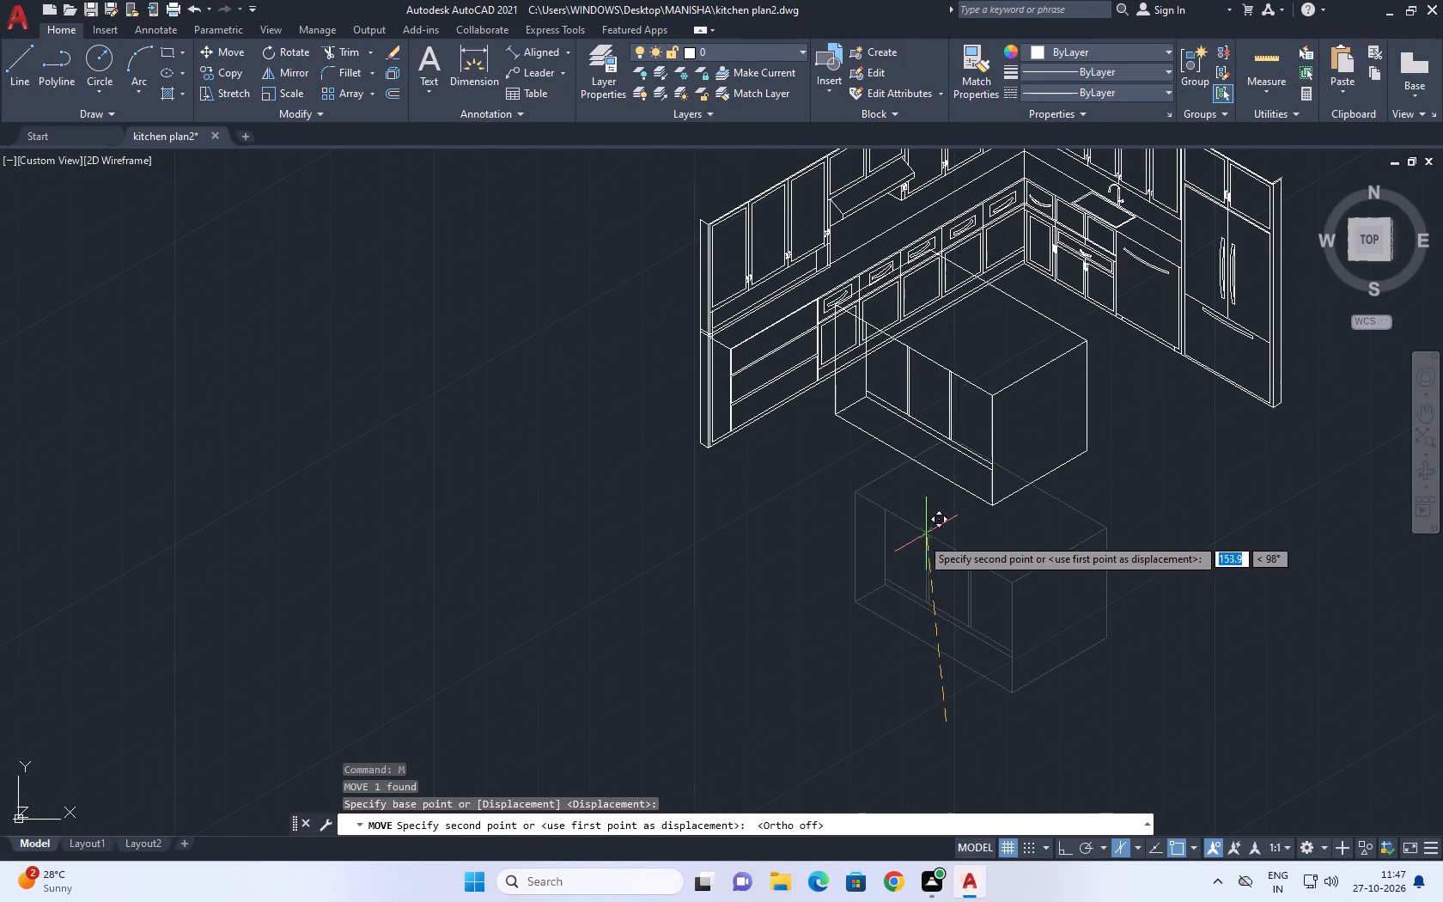
left_click(924, 550)
middle_click_drag(1049, 559, 1039, 514)
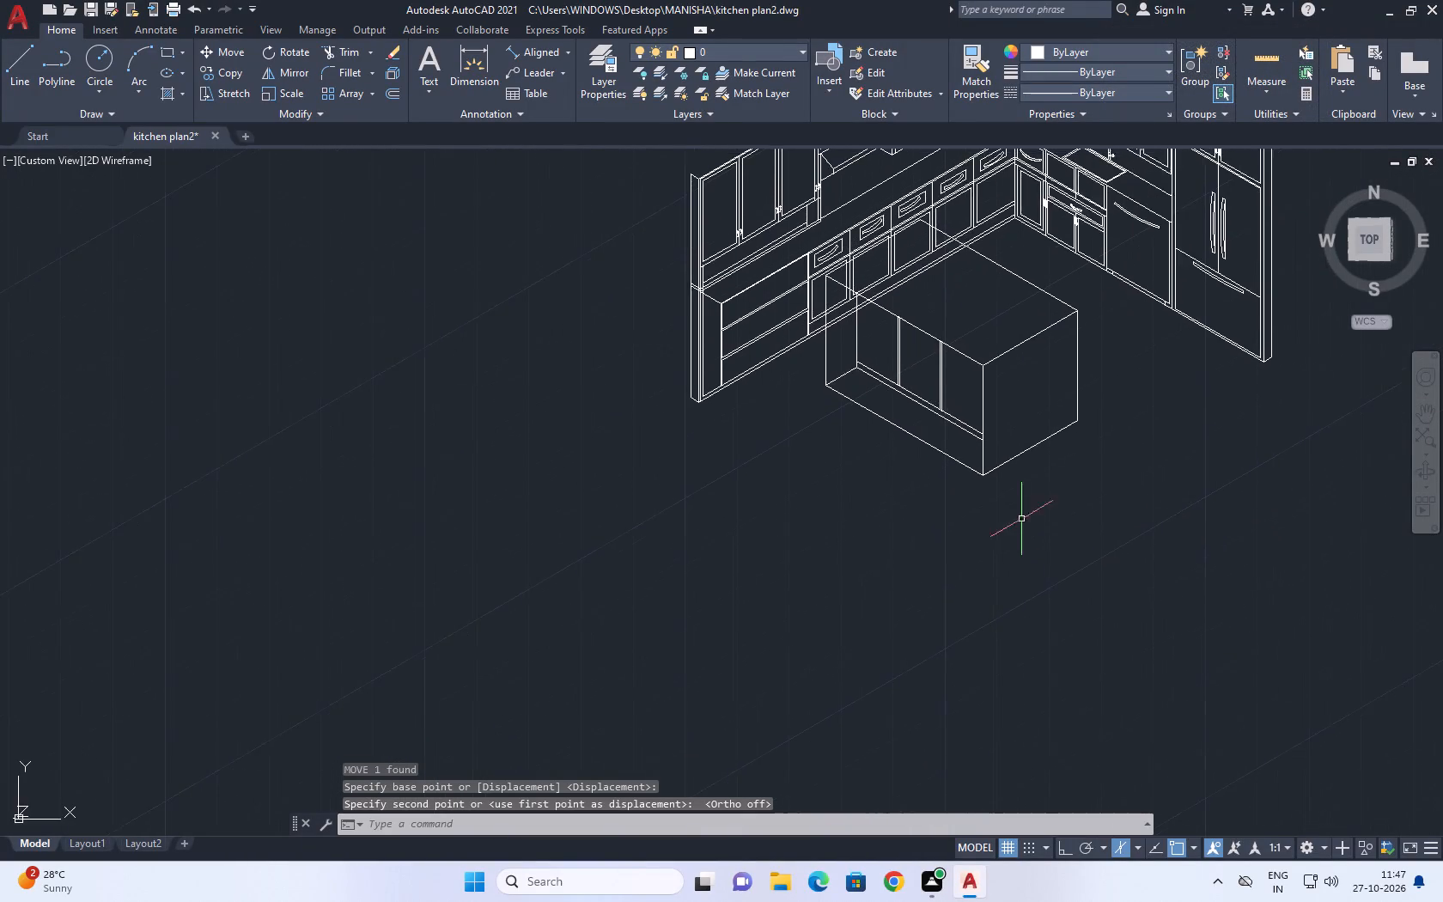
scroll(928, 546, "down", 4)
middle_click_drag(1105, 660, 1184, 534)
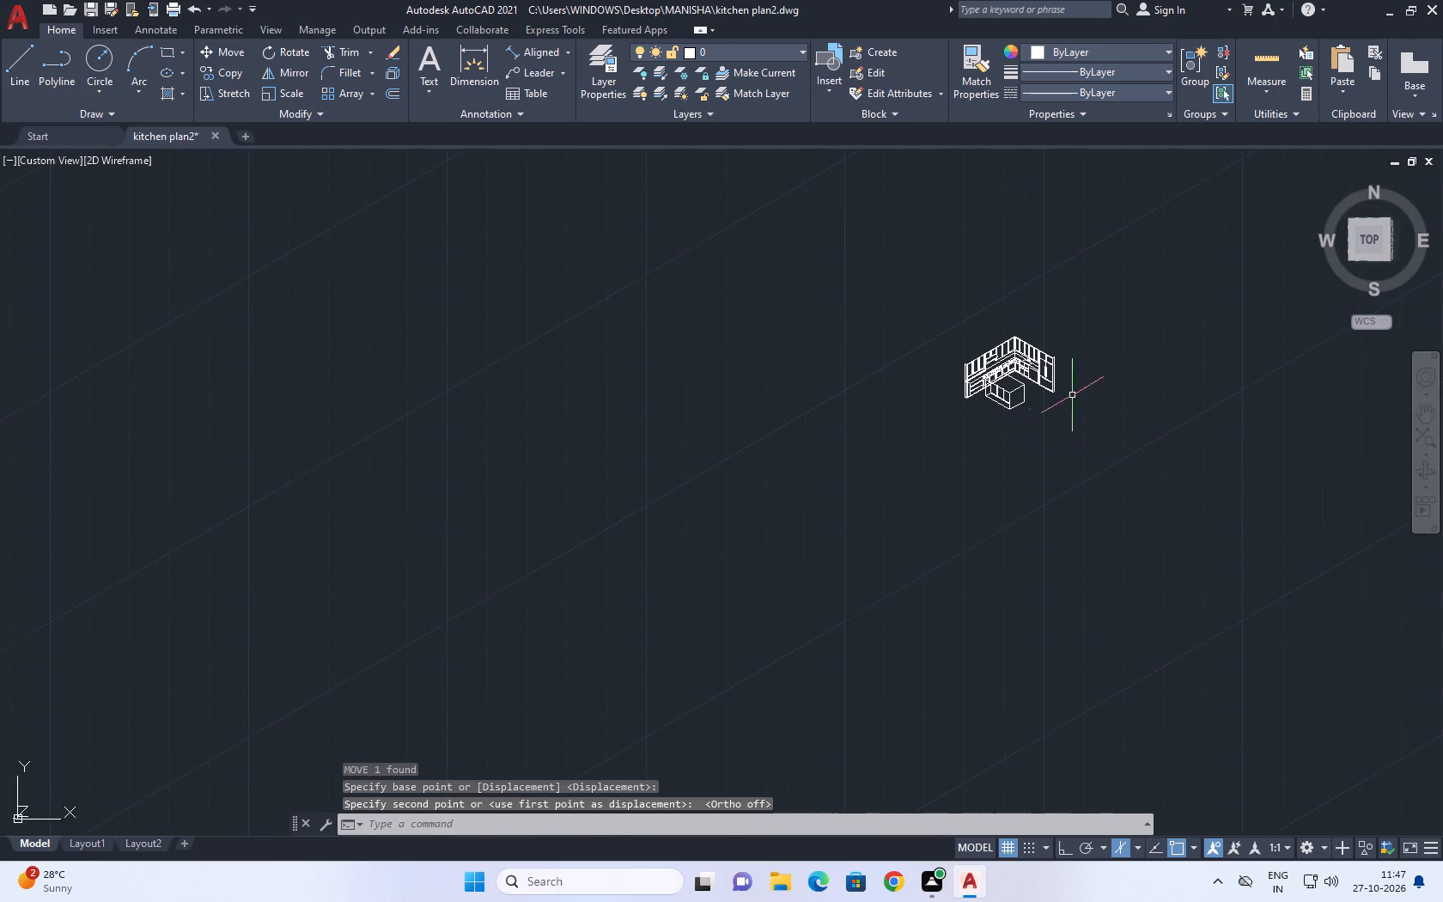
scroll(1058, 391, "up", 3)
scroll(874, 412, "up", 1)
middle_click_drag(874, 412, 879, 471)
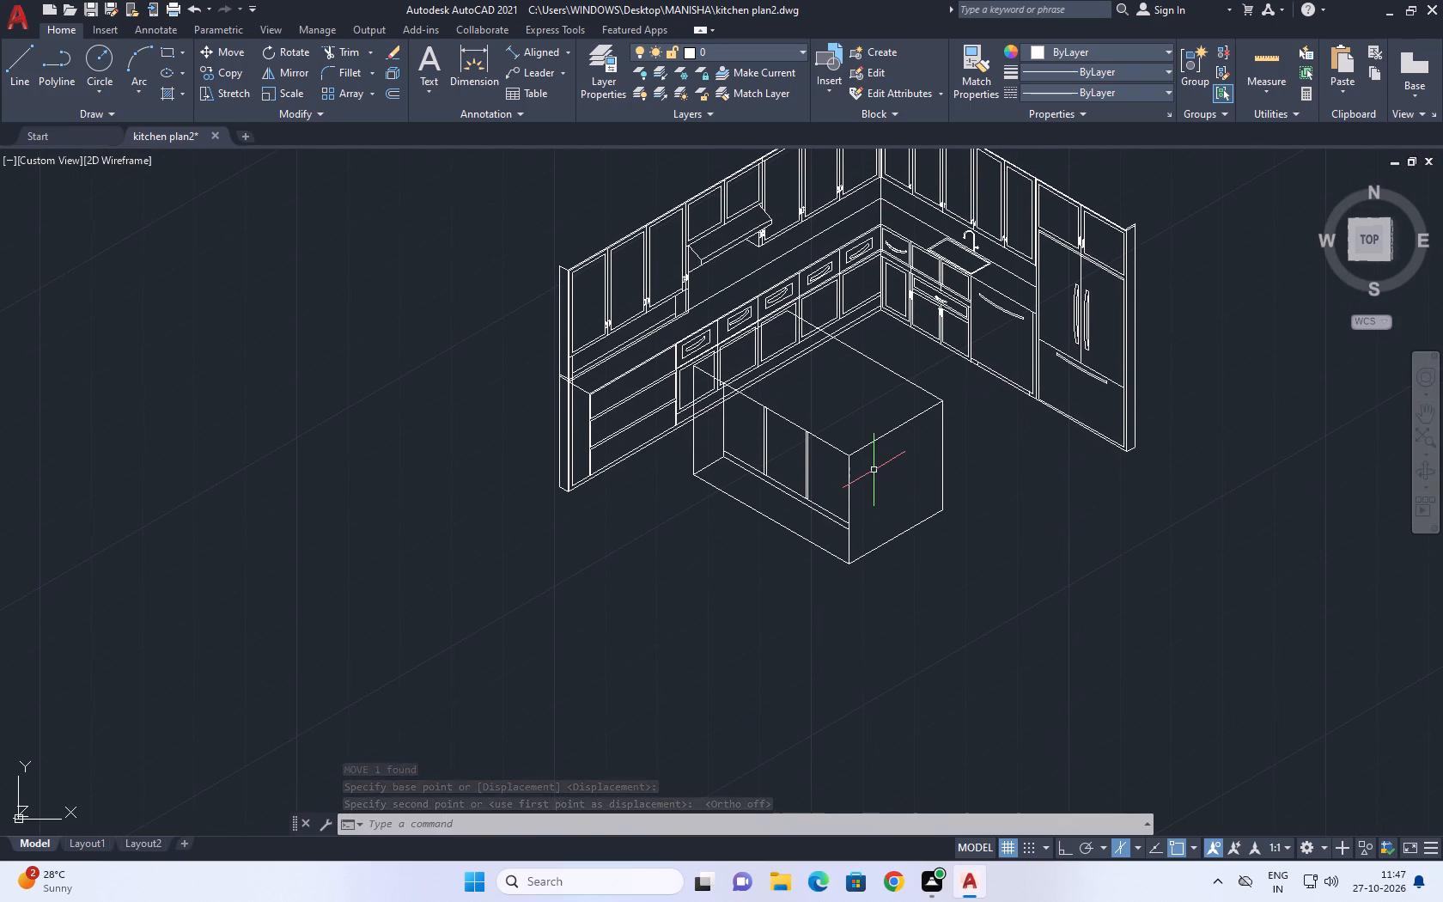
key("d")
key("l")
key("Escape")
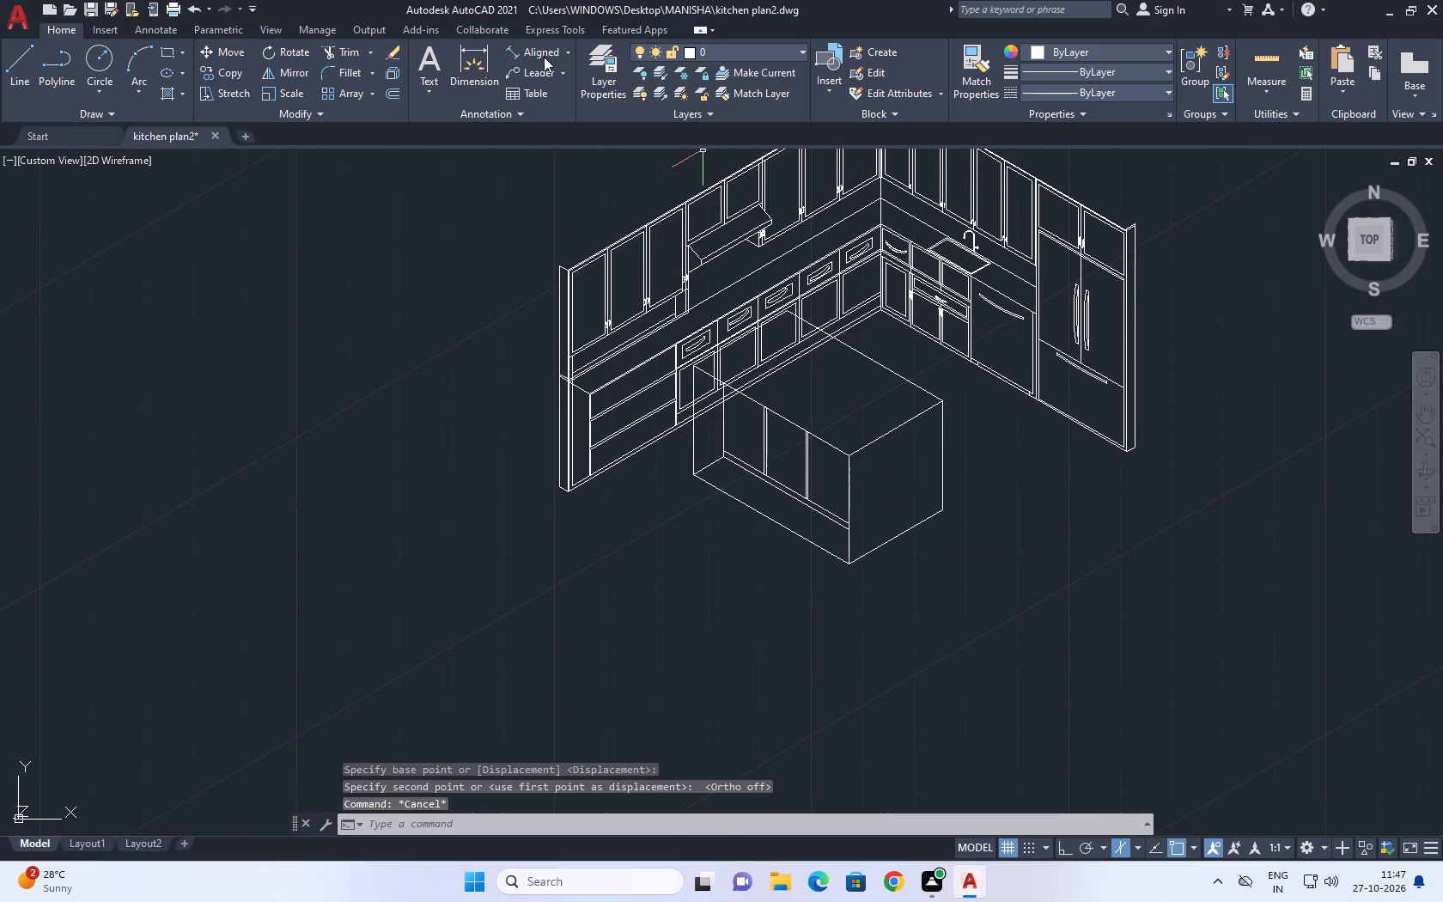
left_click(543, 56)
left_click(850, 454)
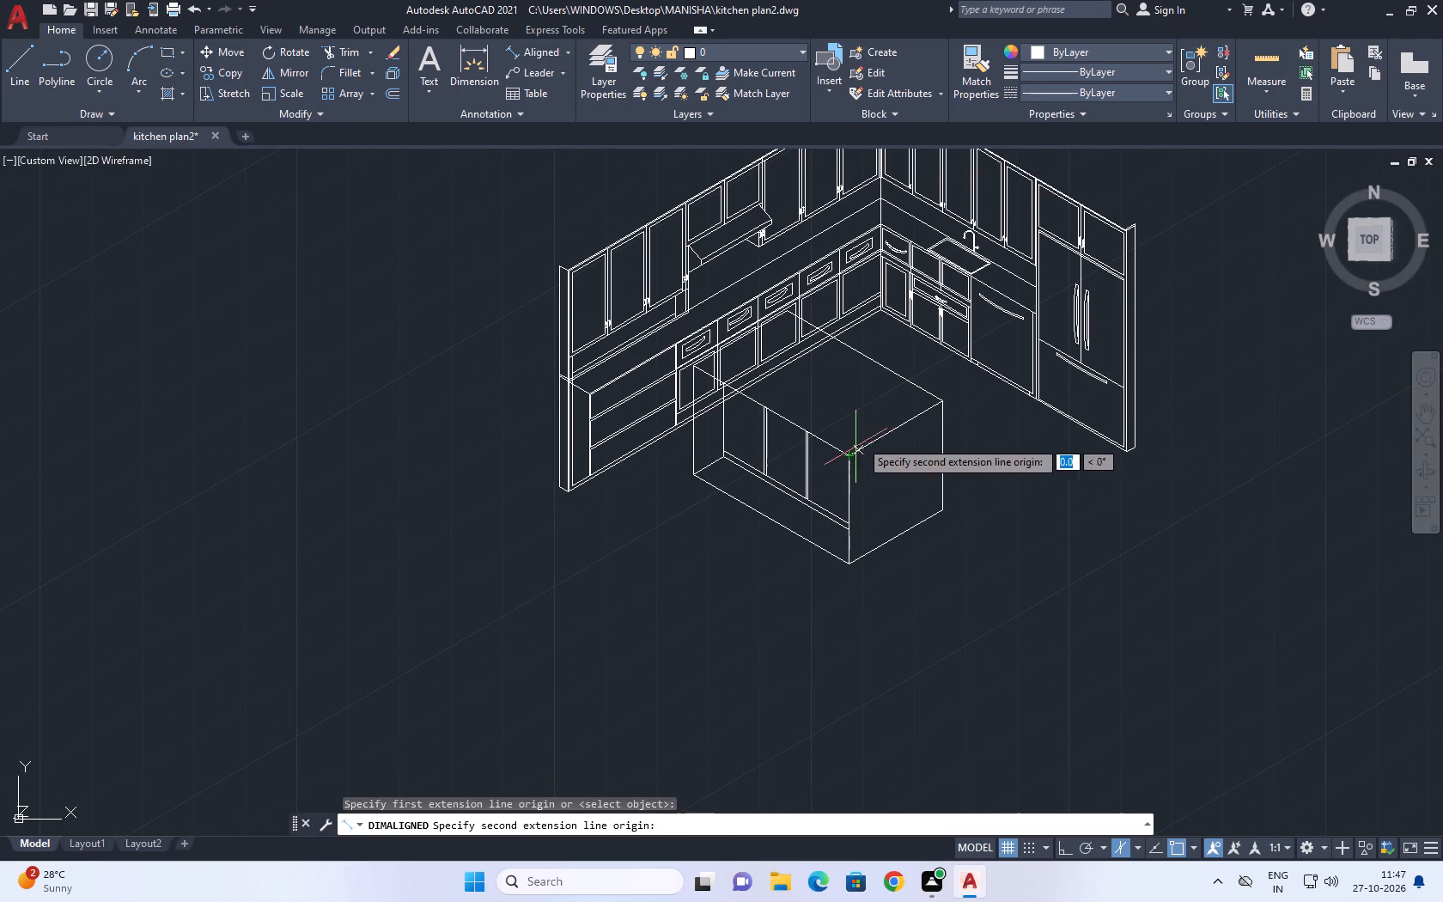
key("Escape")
Move the island block about 17 units diagonally away from the cabinet corner, towards the drawer-unit end.
left_click(953, 379)
left_click(922, 424)
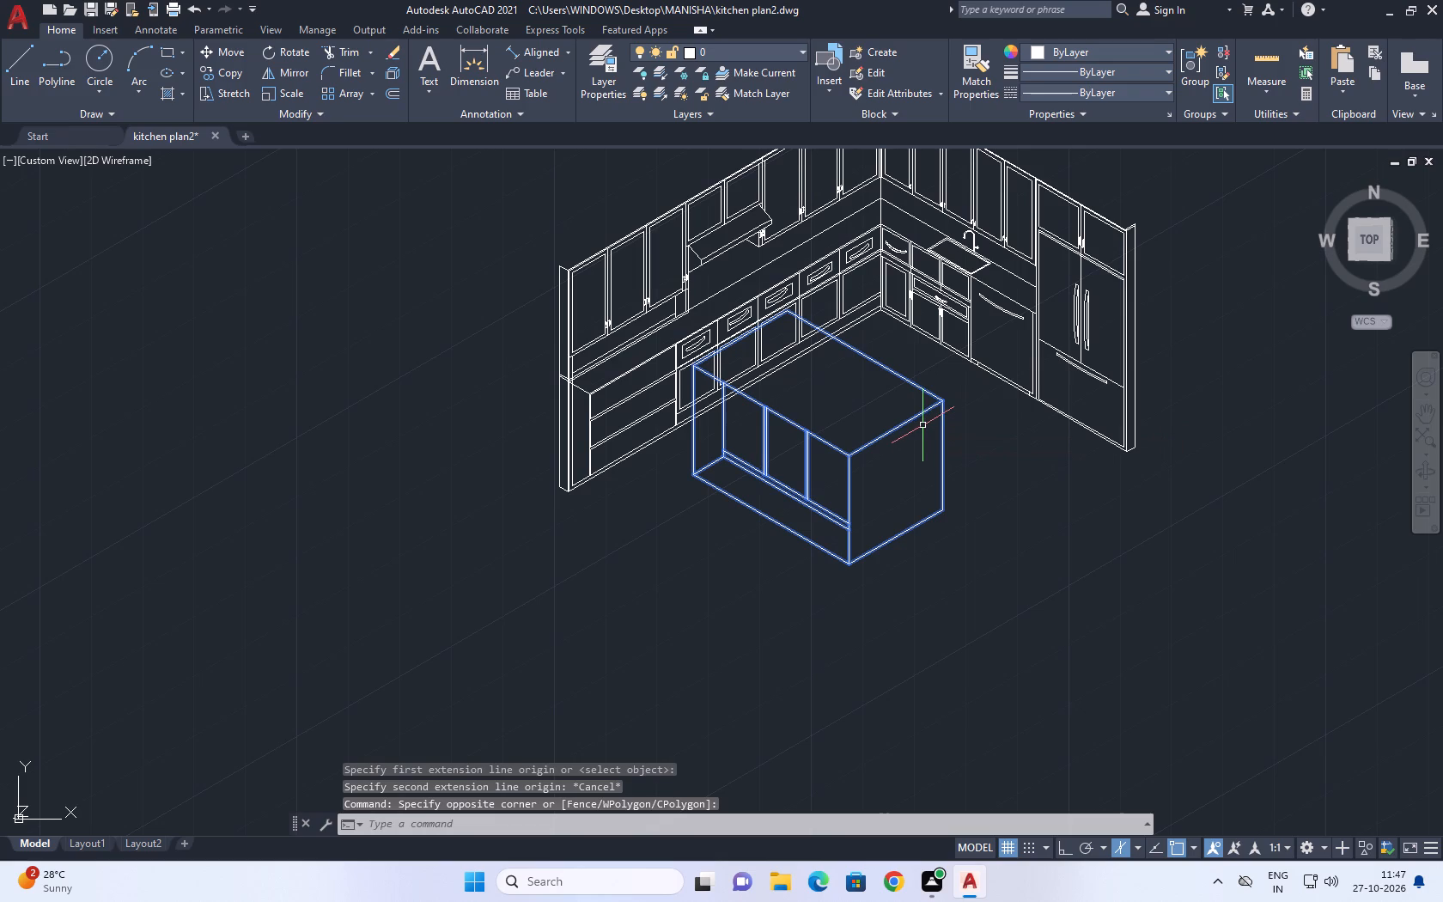
type("m")
key("space")
left_click(851, 501)
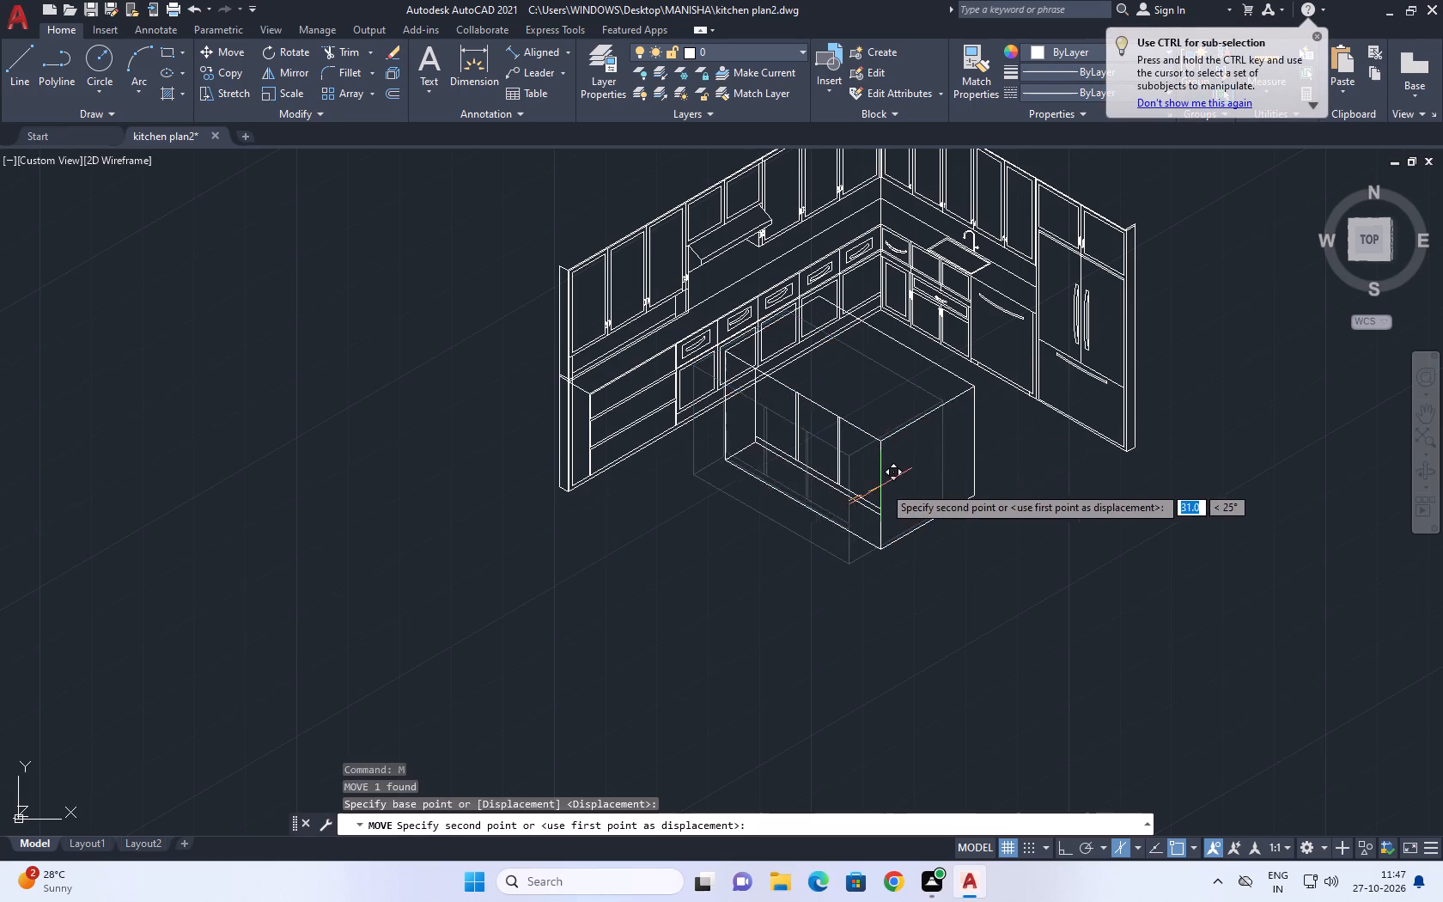
middle_click_drag(896, 477, 906, 485)
middle_click(906, 485)
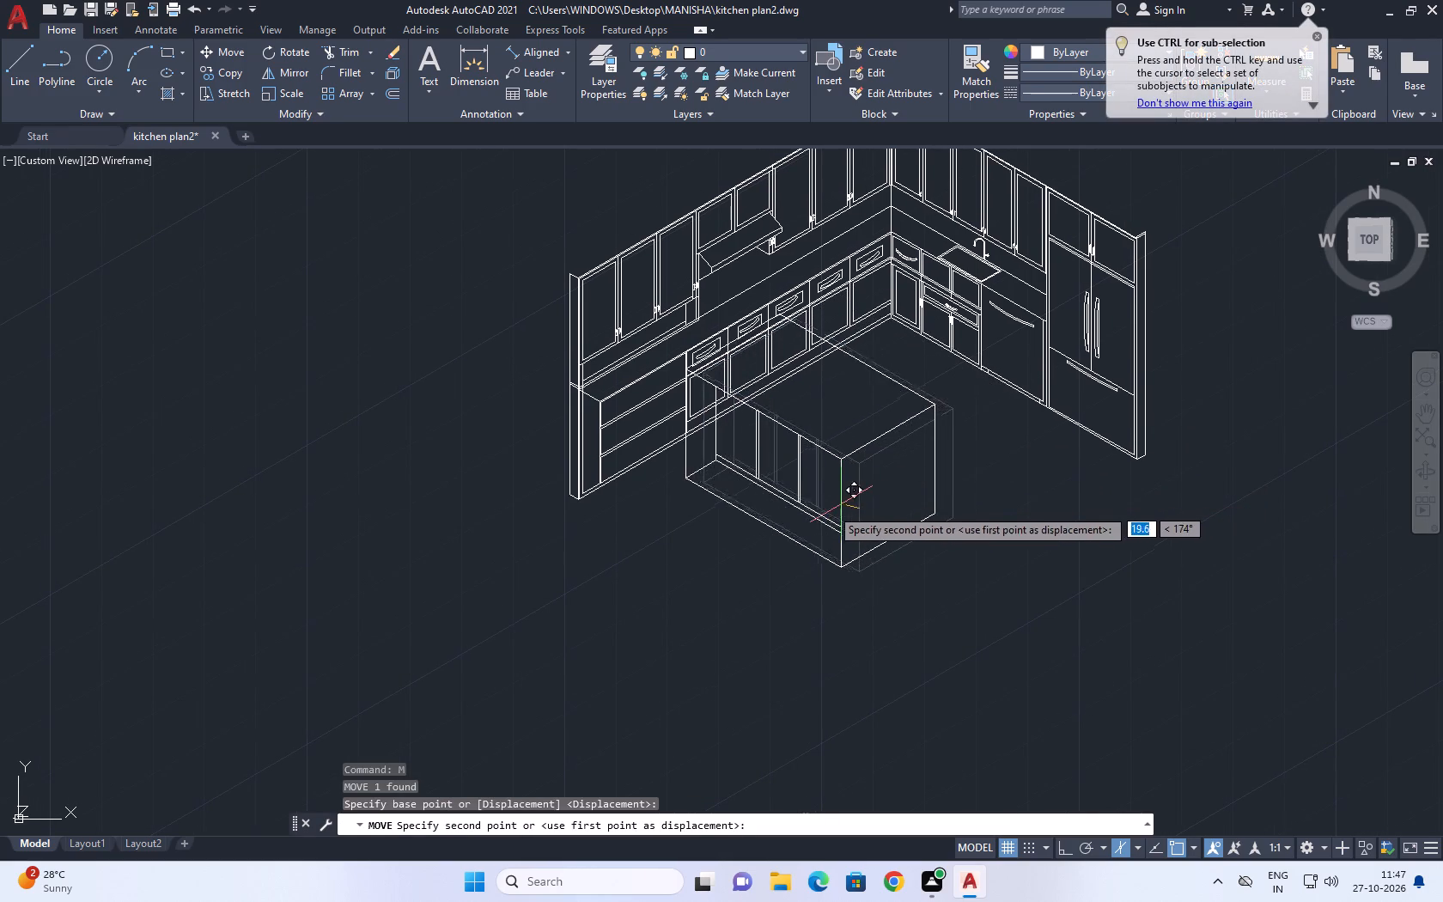
middle_click_drag(815, 515, 855, 539)
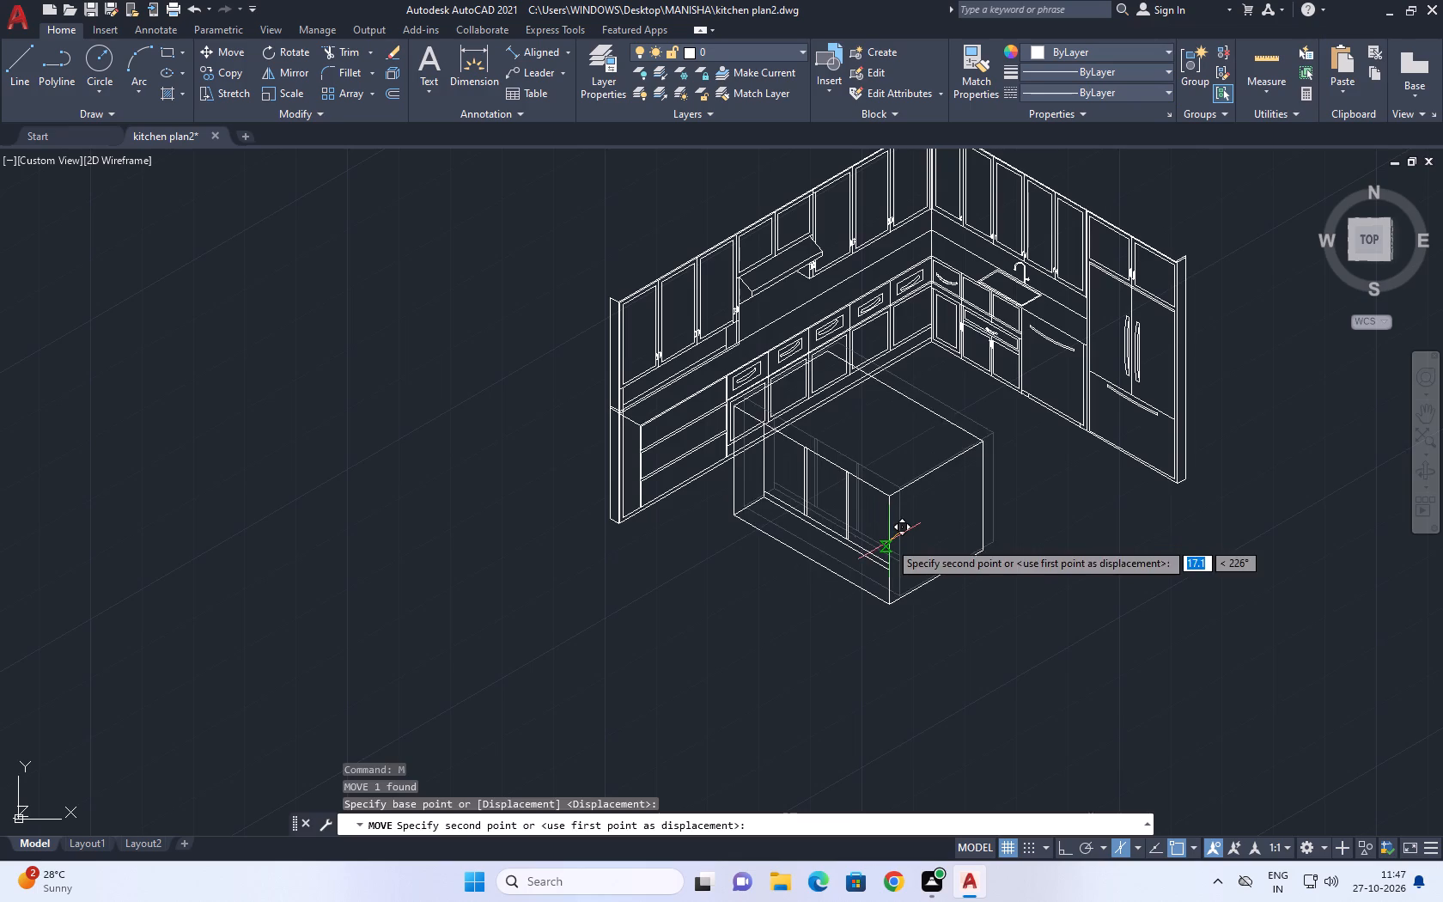
left_click(890, 541)
Move the whole other isometric kitchen, with its bar stools and dimensions, to just beside and below the new kitchen drawing.
scroll(949, 524, "down", 3)
scroll(849, 538, "down", 2)
scroll(1062, 385, "up", 2)
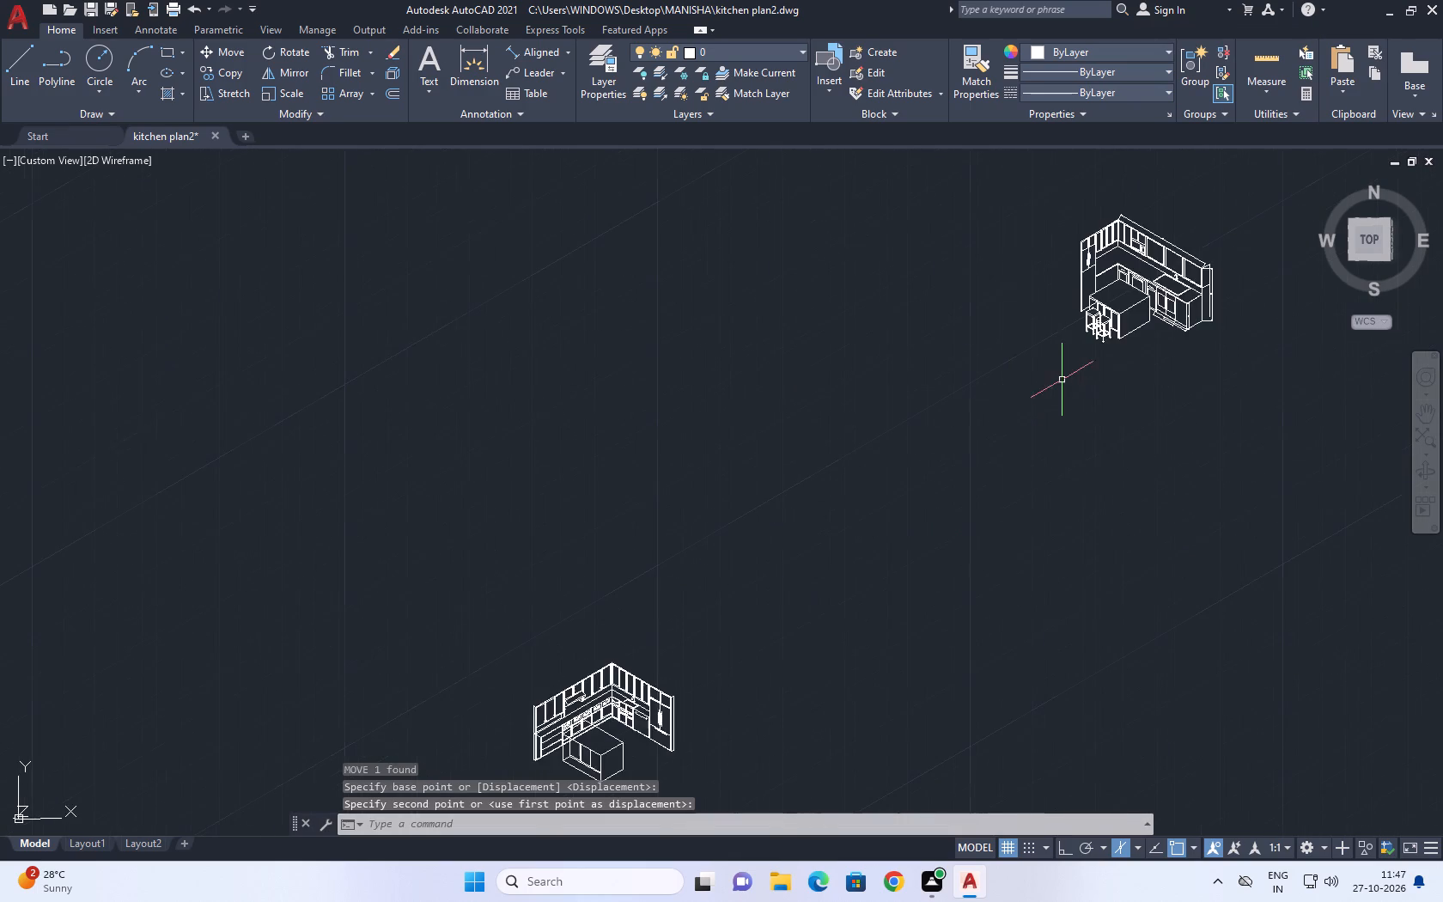
middle_click_drag(1063, 399, 825, 494)
left_click(1045, 258)
left_click(819, 498)
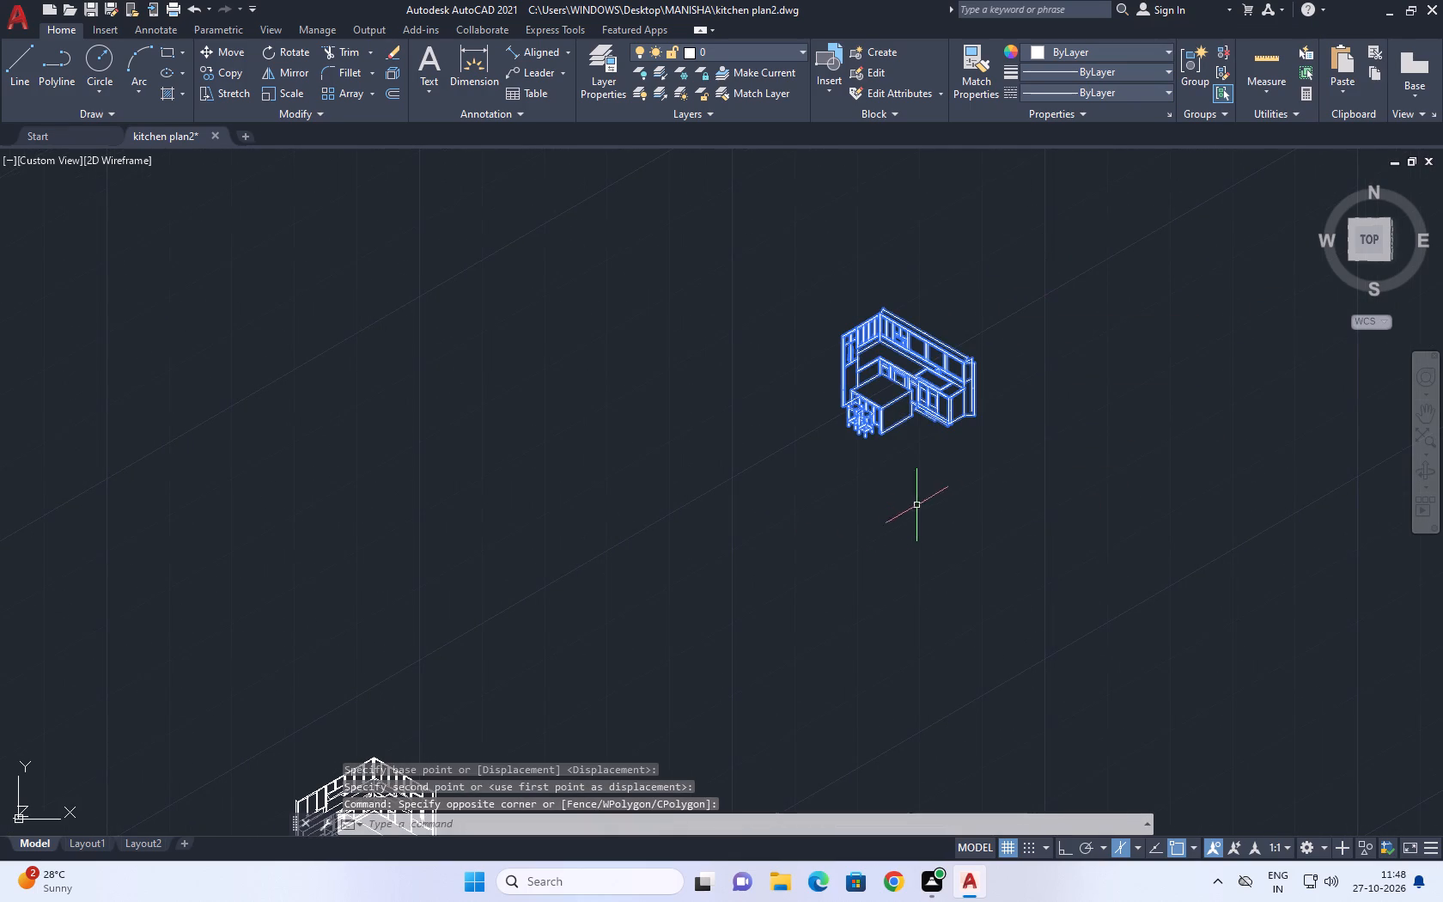
left_click(1065, 296)
left_click_drag(735, 448, 753, 475)
key("m")
key("space")
left_click(916, 417)
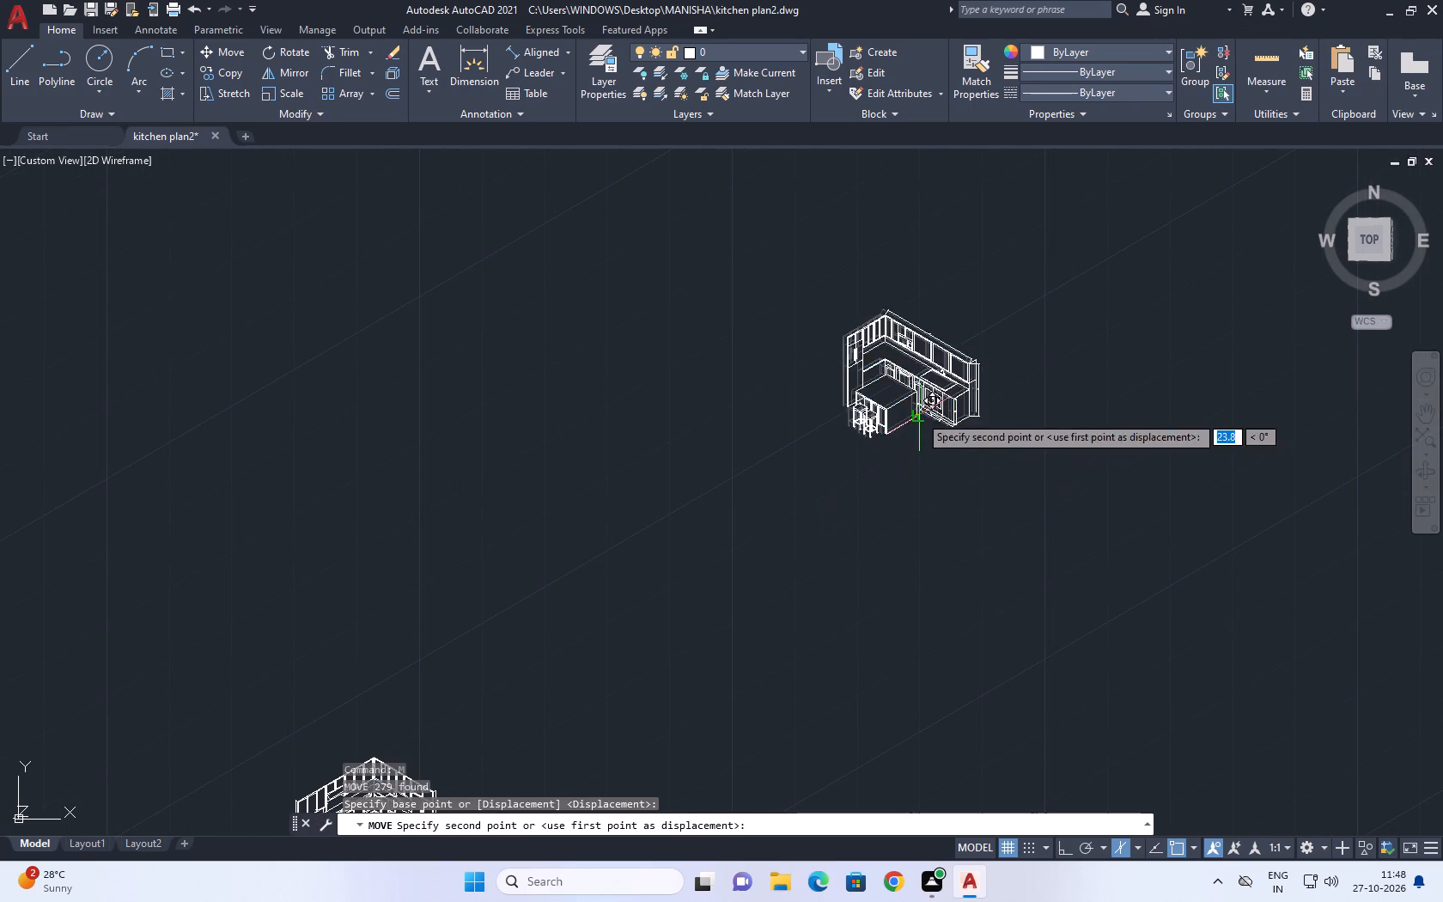
scroll(882, 442, "down", 3)
scroll(744, 552, "up", 3)
middle_click_drag(629, 608, 699, 536)
scroll(696, 526, "up", 2)
left_click(671, 503)
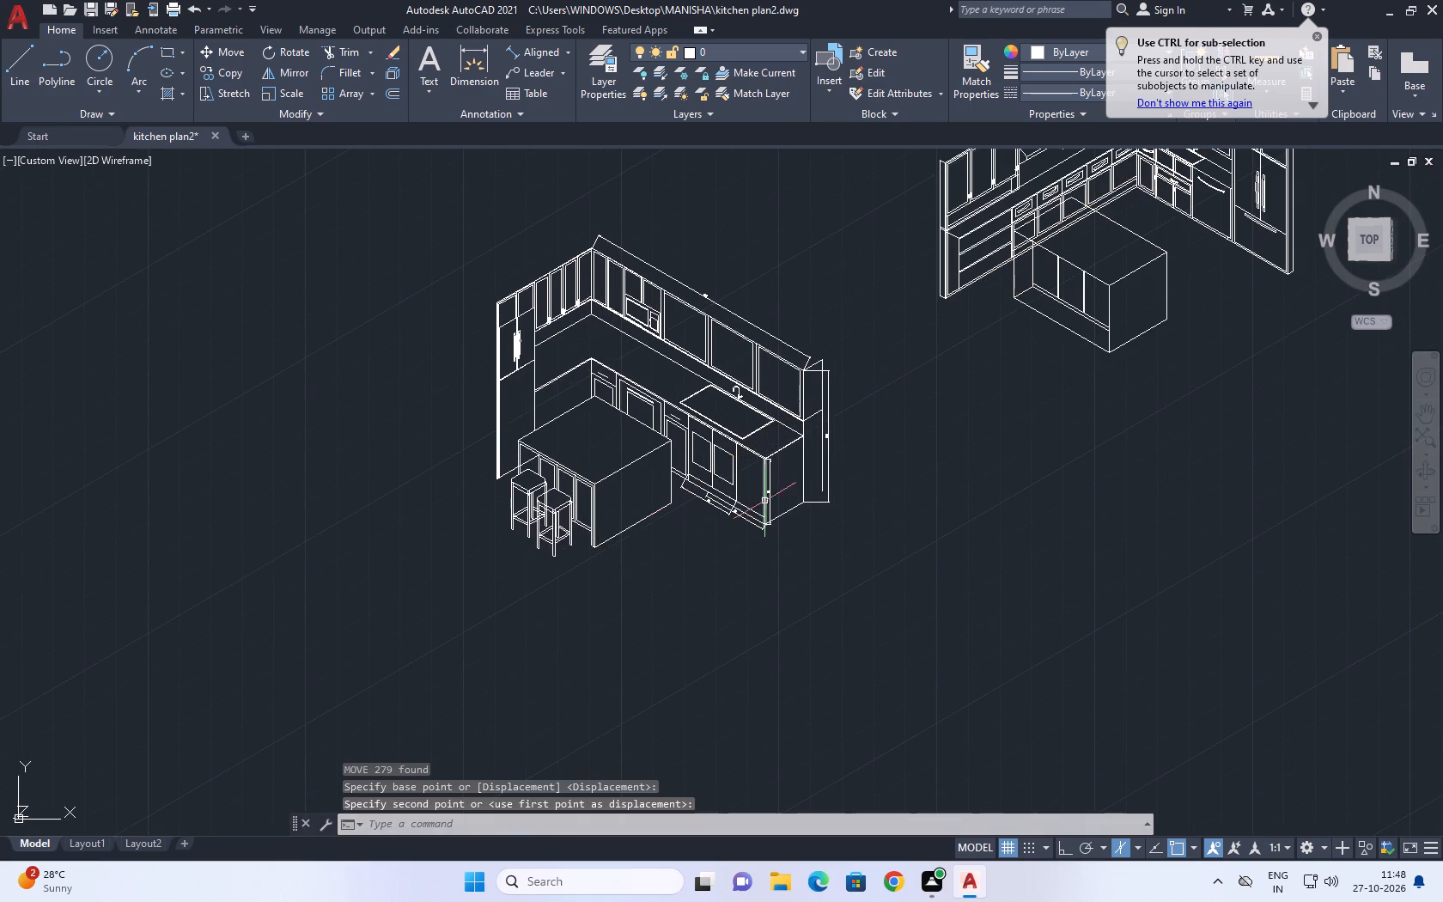
Copy the bottom edge line of the top drawer in the end drawer unit 2 units upwards.
middle_click_drag(835, 462, 680, 605)
middle_click(680, 605)
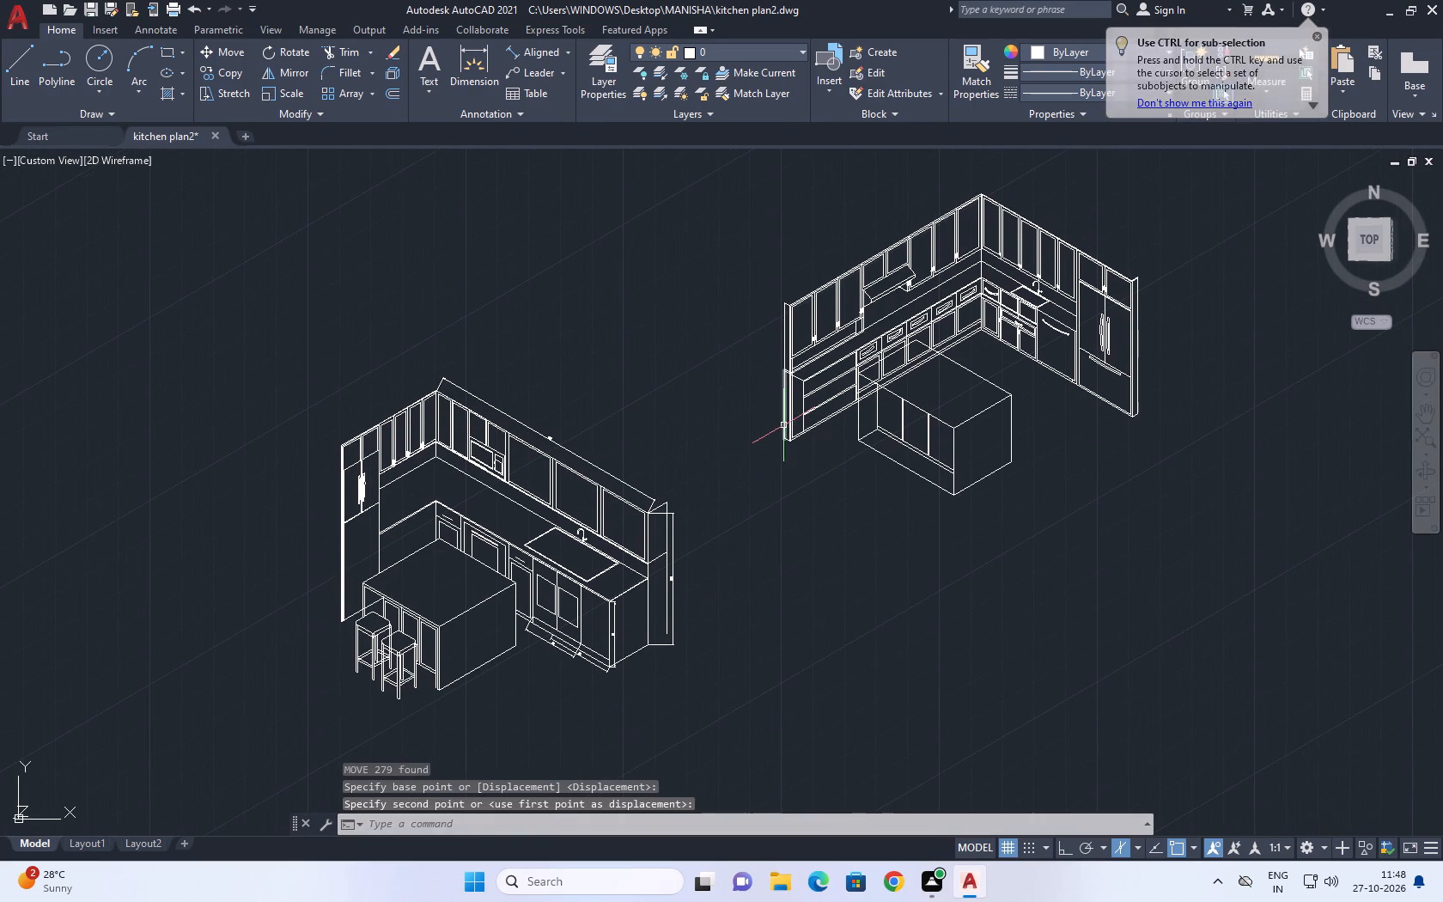
scroll(822, 404, "up", 1)
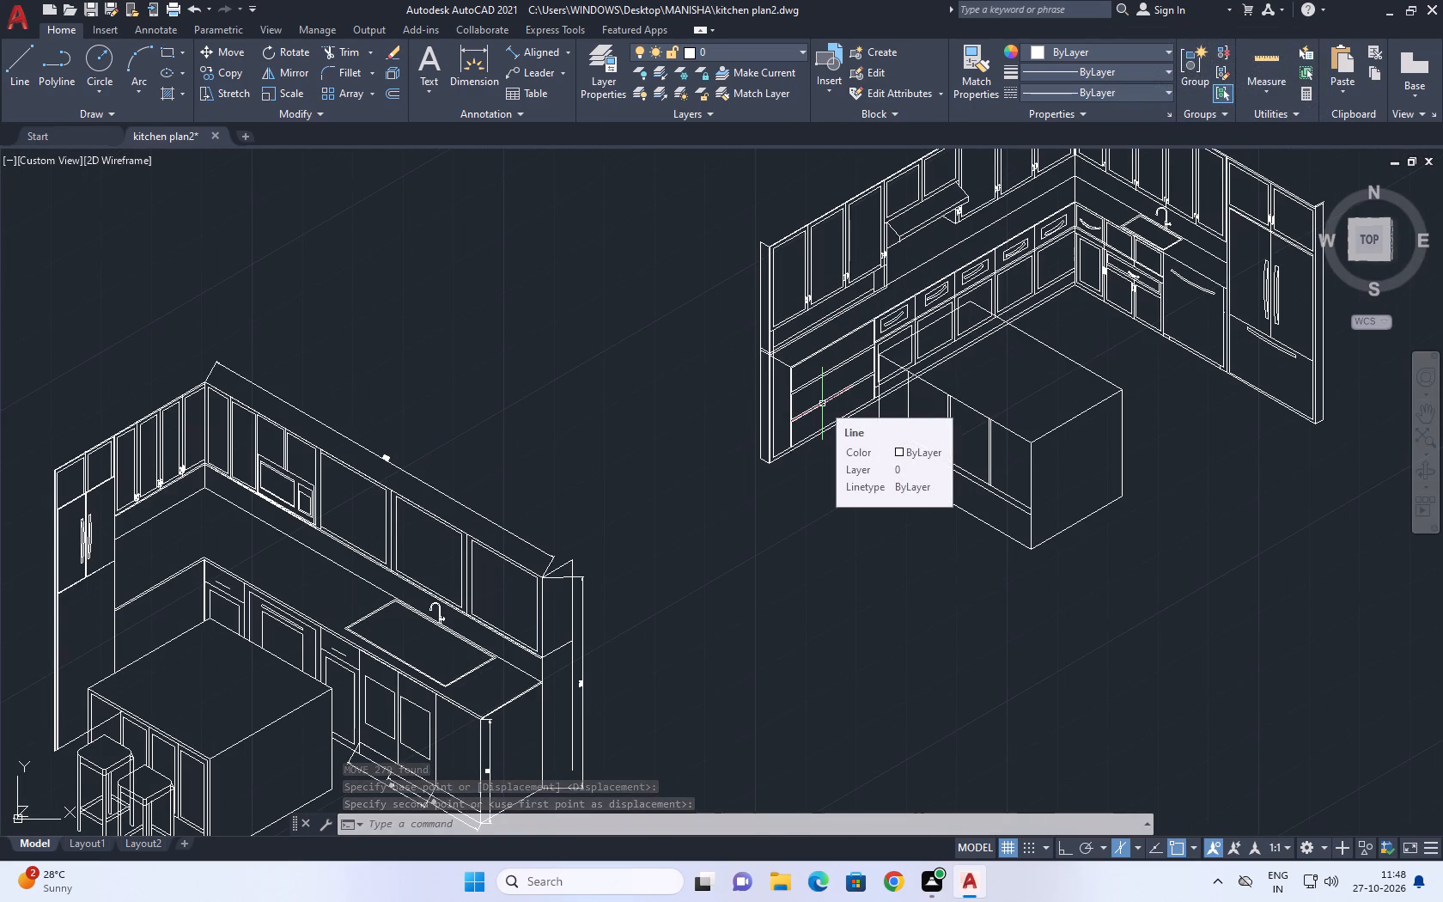
scroll(817, 368, "up", 3)
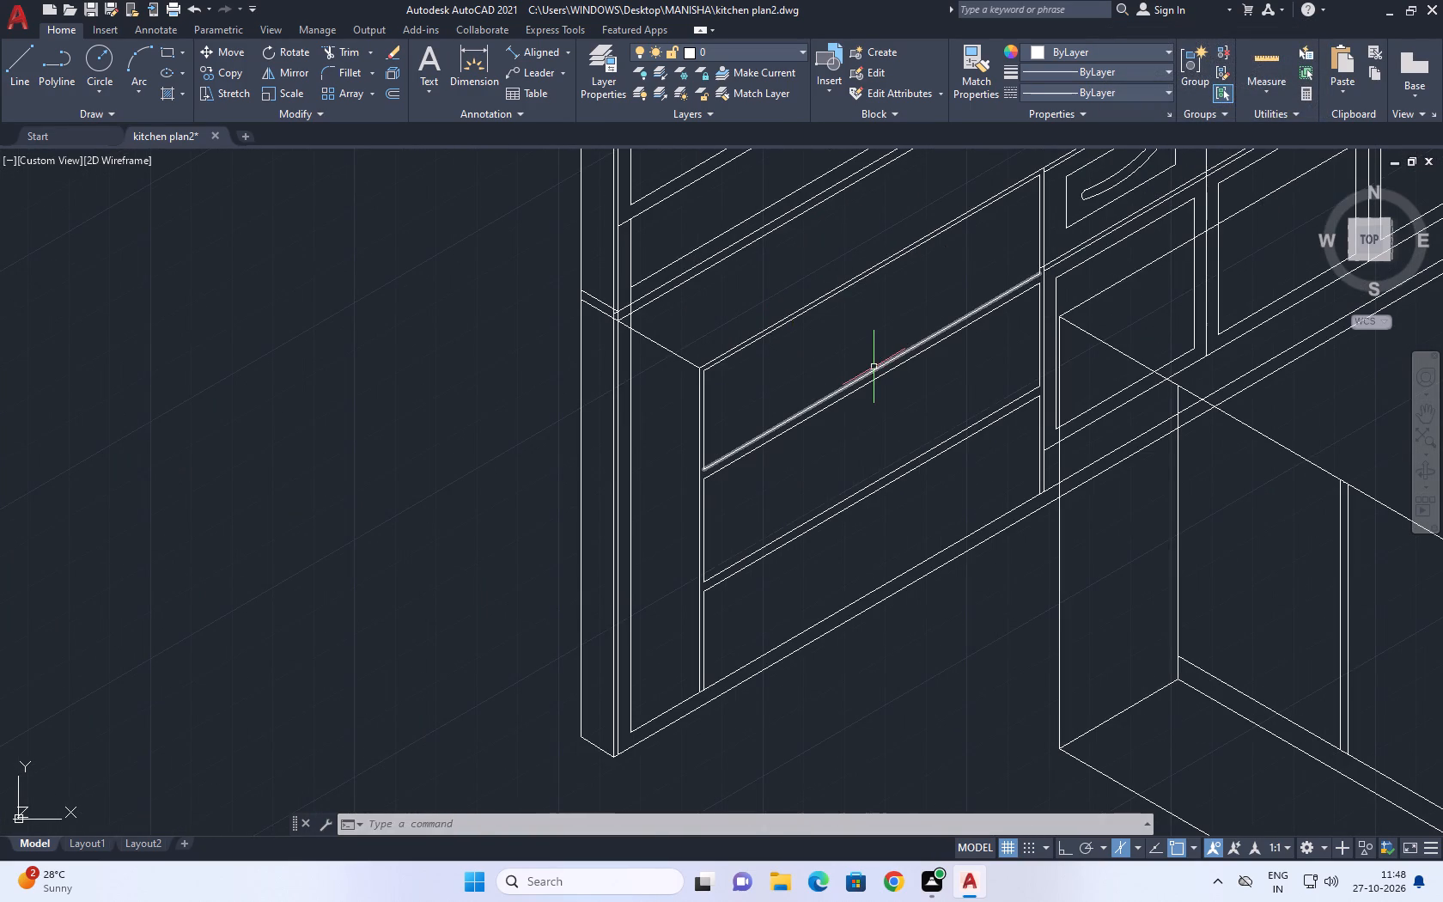
middle_click_drag(873, 369, 844, 398)
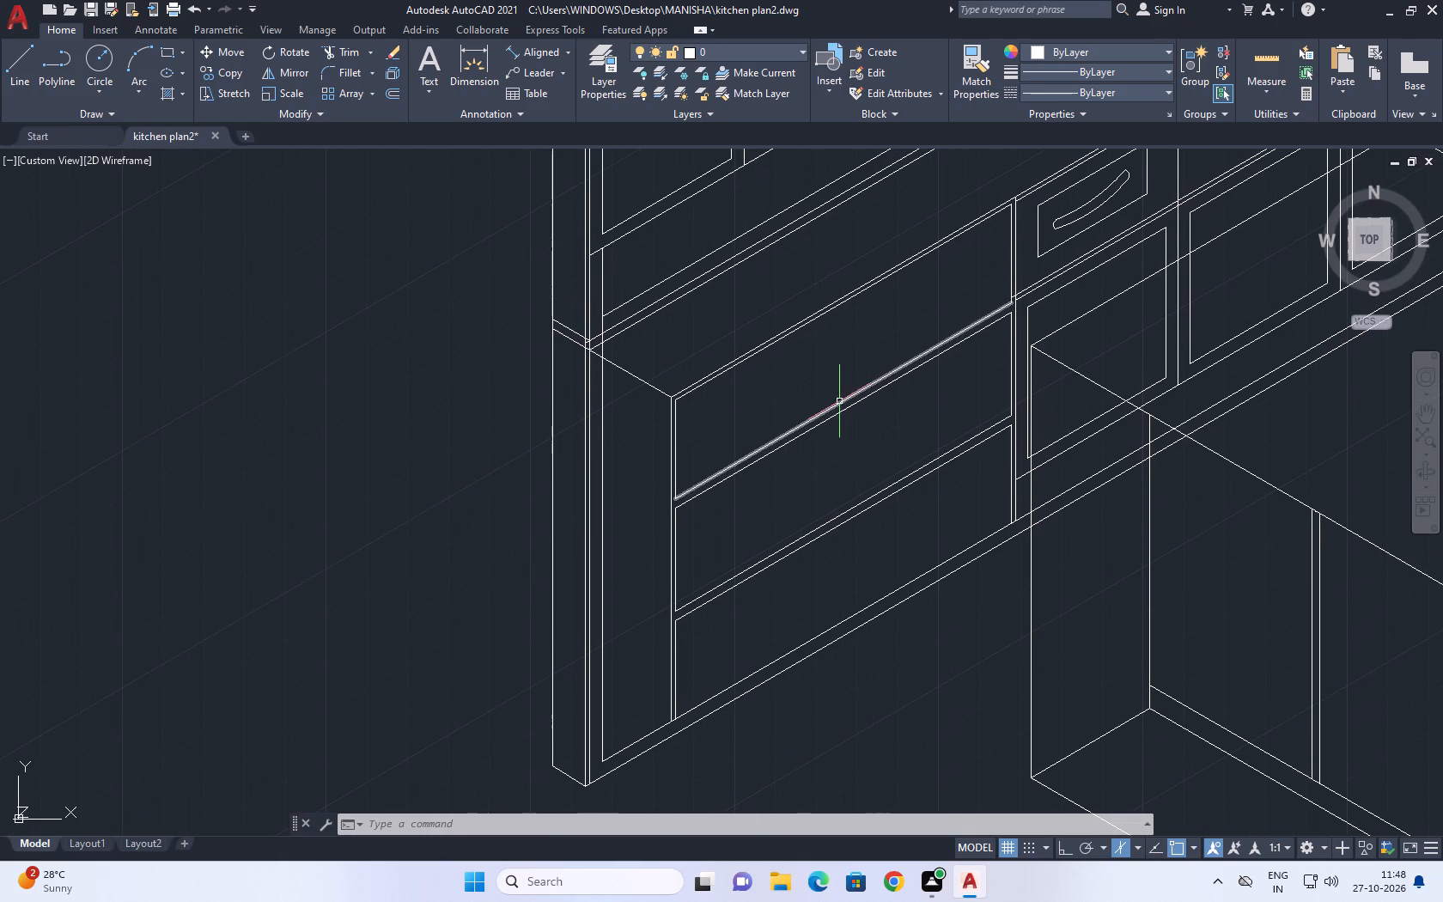
left_click(825, 410)
key("c")
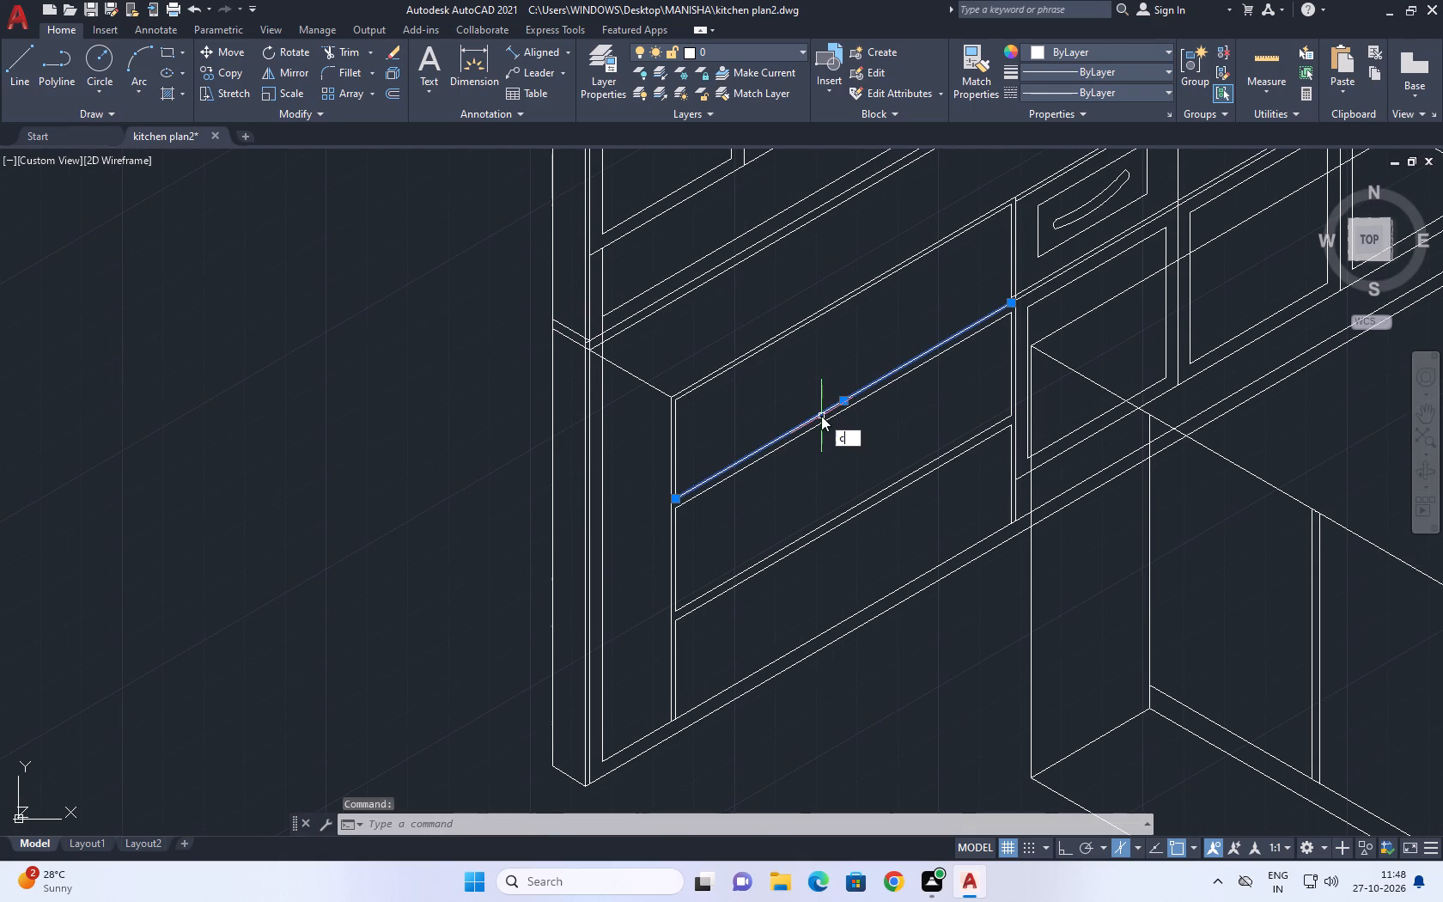
type("o")
key("space")
left_click(819, 421)
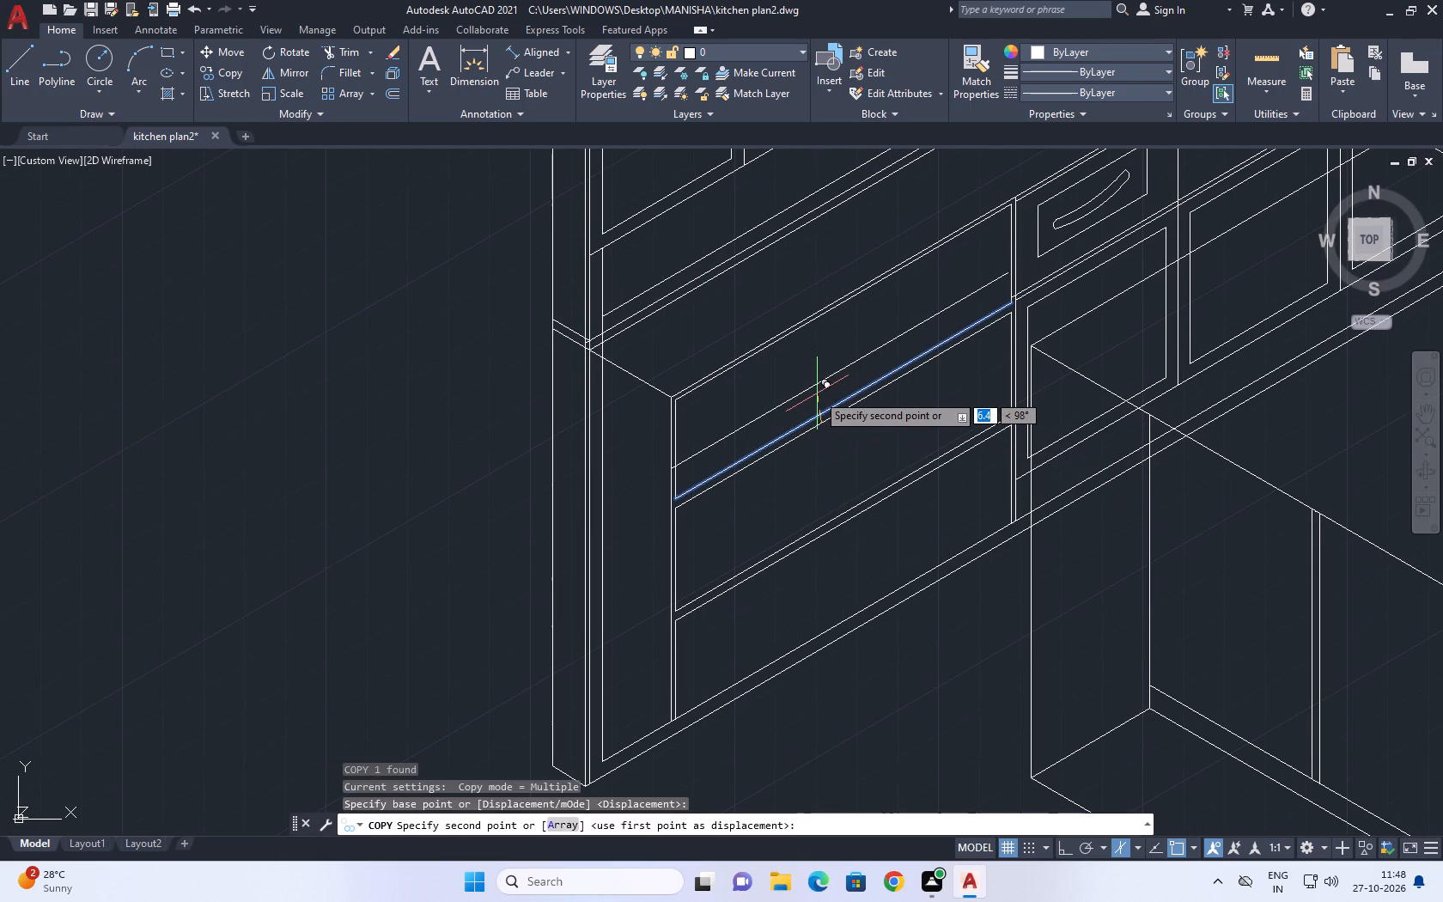
type("2")
key("space")
key("Escape")
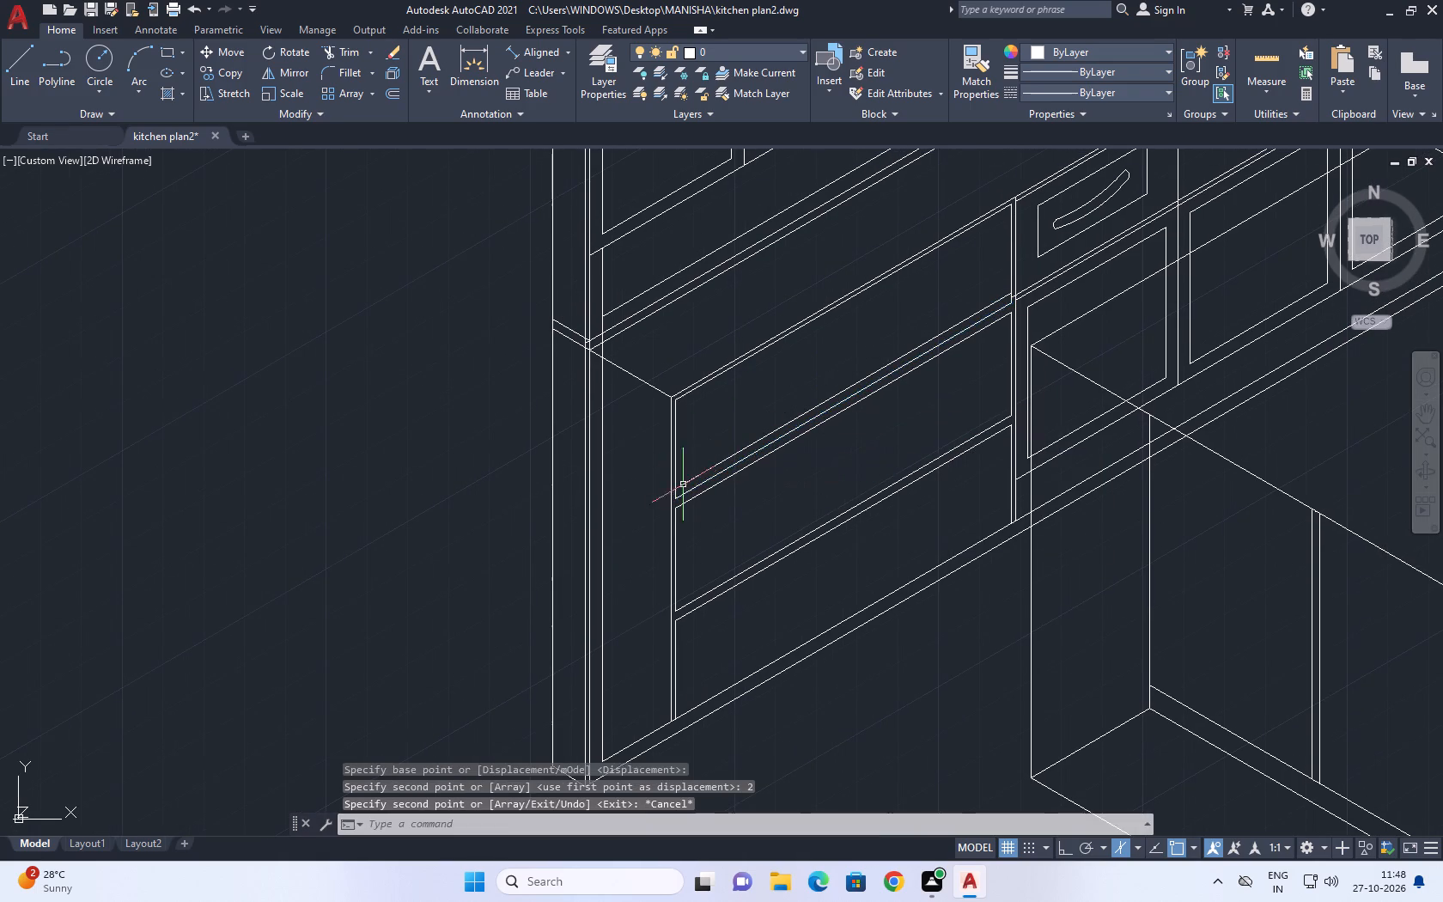
Delete the original bottom edge line of the top drawer, just below its copy.
scroll(685, 492, "up", 3)
left_click(679, 491)
key("Delete")
Trim the top drawer's left edge below its new bottom line and cut off that line's overhanging left end.
middle_click_drag(699, 475, 698, 495)
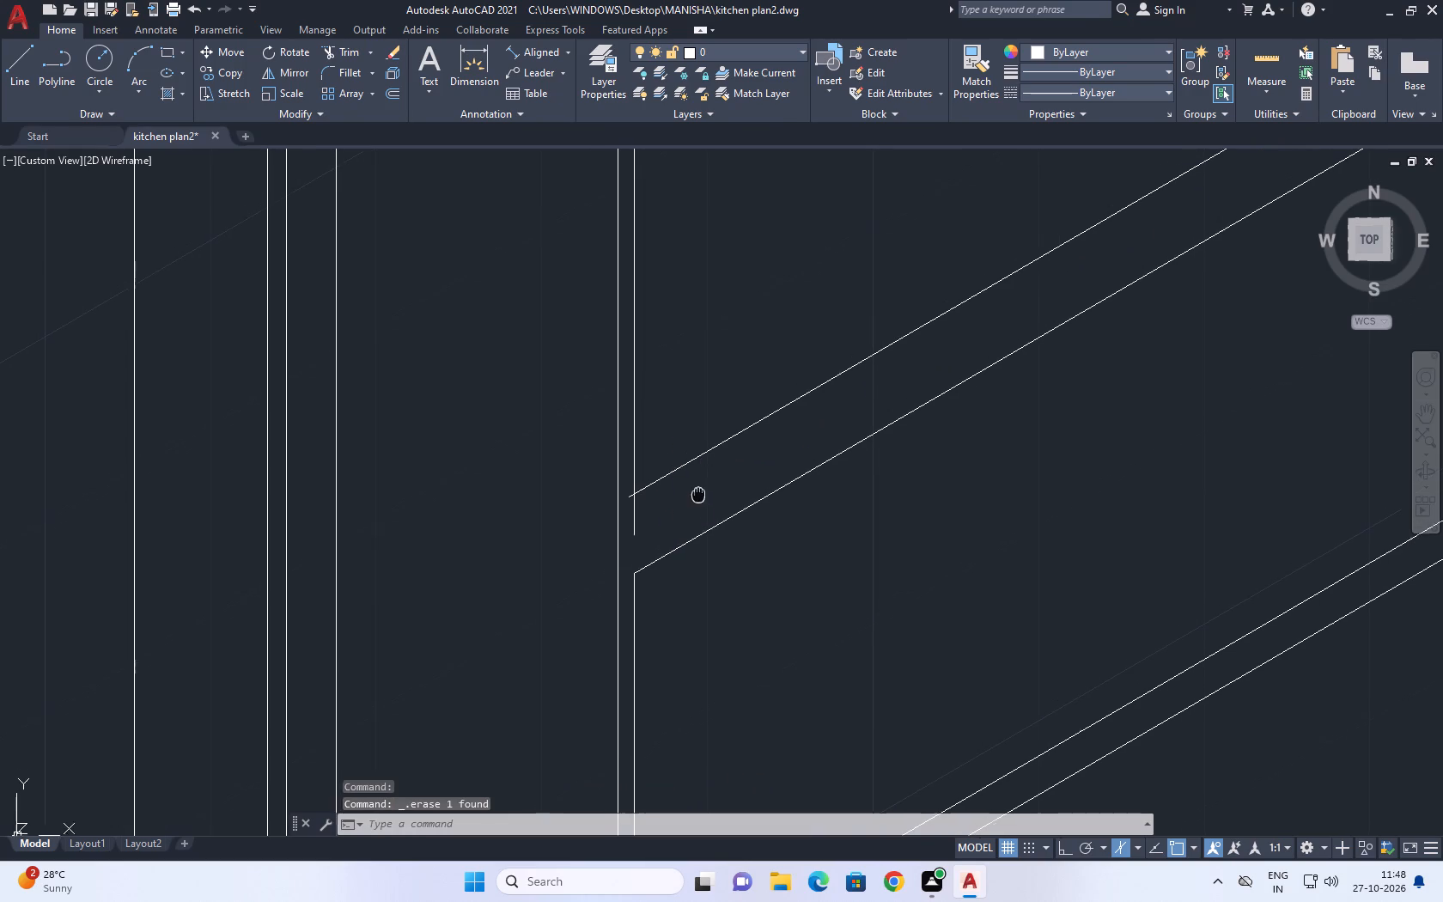
middle_click_drag(698, 495, 700, 496)
key("t")
key("r")
key("space")
scroll(658, 508, "up", 2)
left_click(631, 513)
left_click(600, 515)
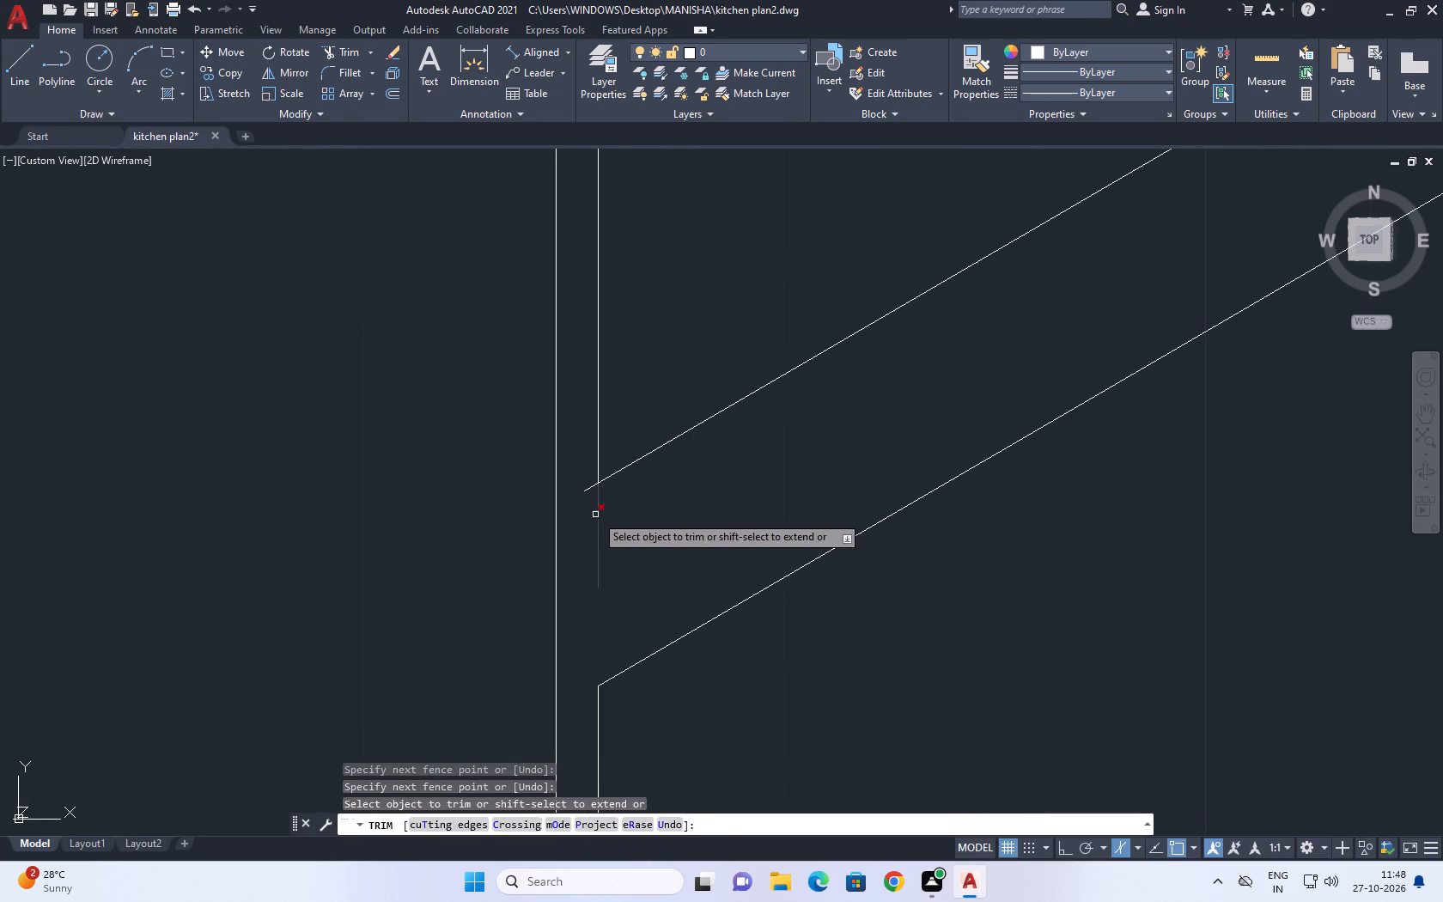
left_click(592, 497)
left_click(607, 515)
left_click(588, 489)
scroll(615, 548, "down", 4)
Trim the line stub between the uprights at the top drawer's right end and extend the drawer's bottom line to its right edge.
middle_click_drag(829, 442, 758, 537)
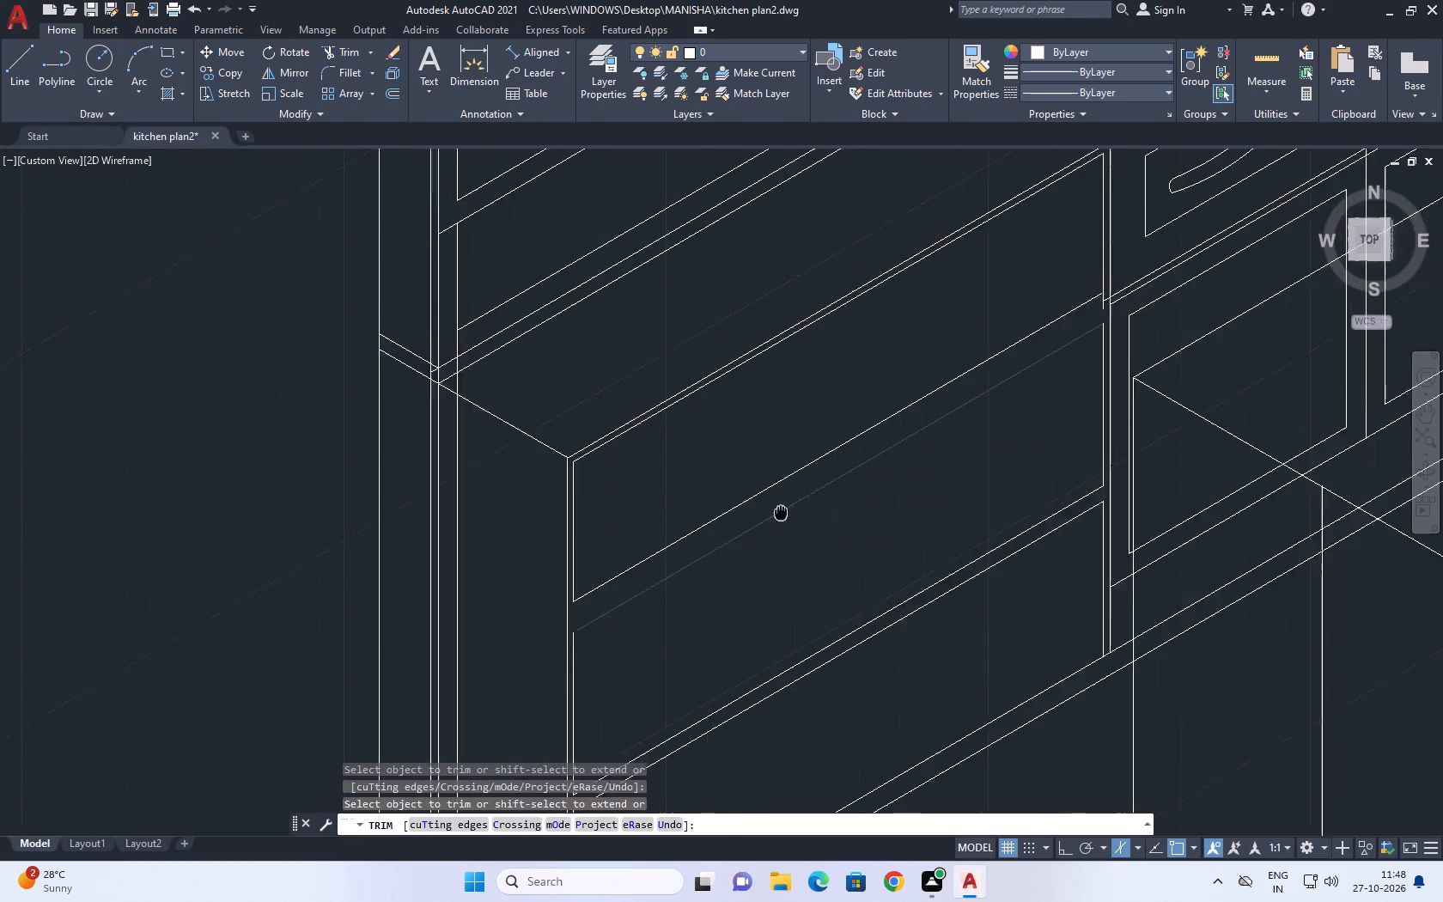
middle_click_drag(758, 537, 728, 573)
scroll(1047, 365, "up", 4)
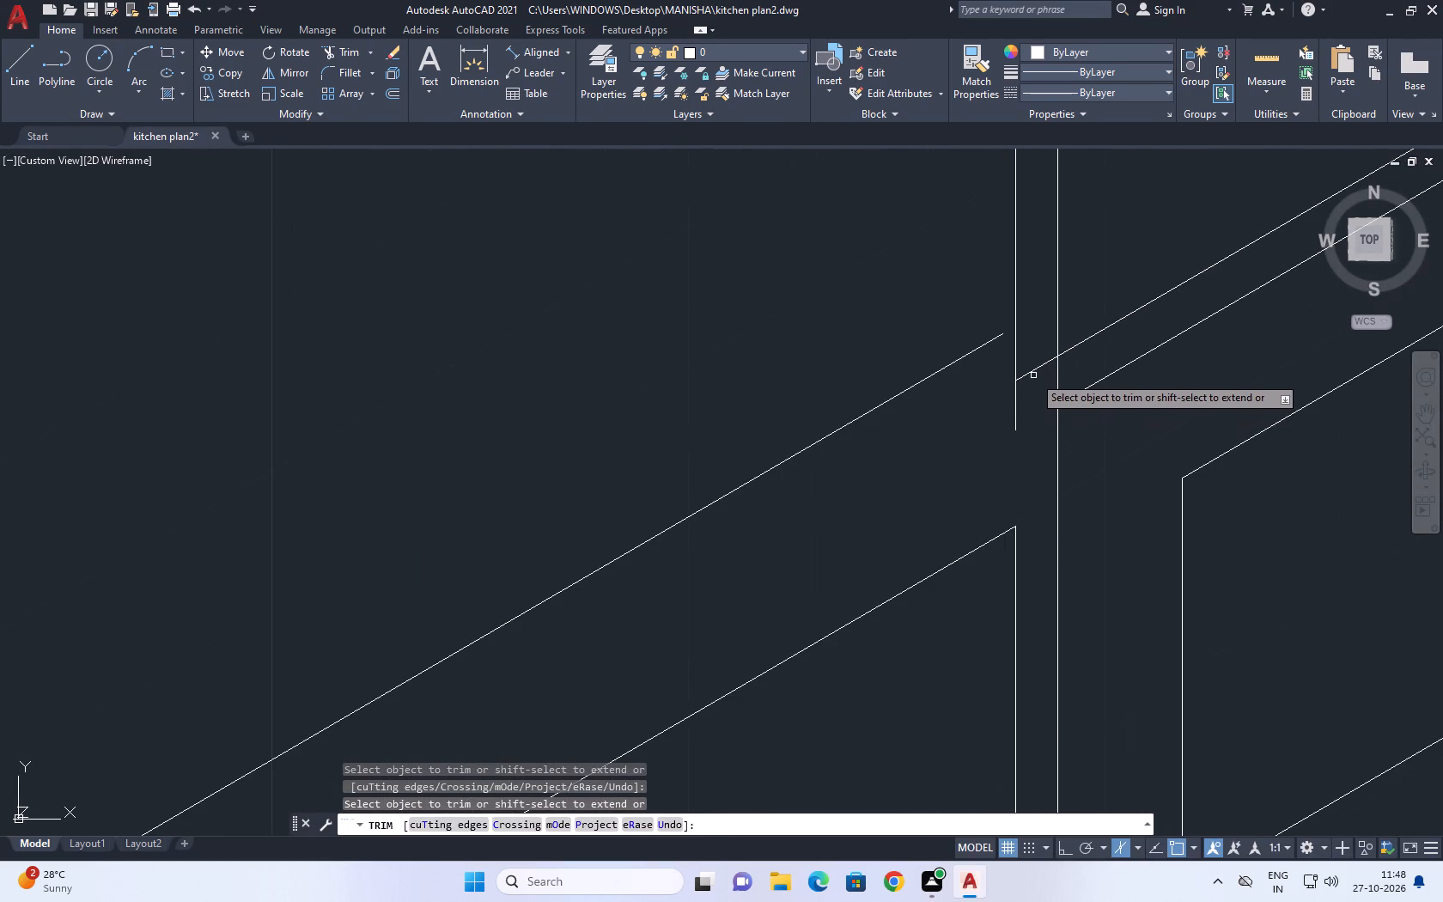
left_click(1033, 371)
key("Escape")
type("ex")
key("space")
left_click(935, 333)
left_click(935, 418)
key("Escape")
Trim the part of the top drawer's right edge that hangs below its bottom line.
type("tr")
key("space")
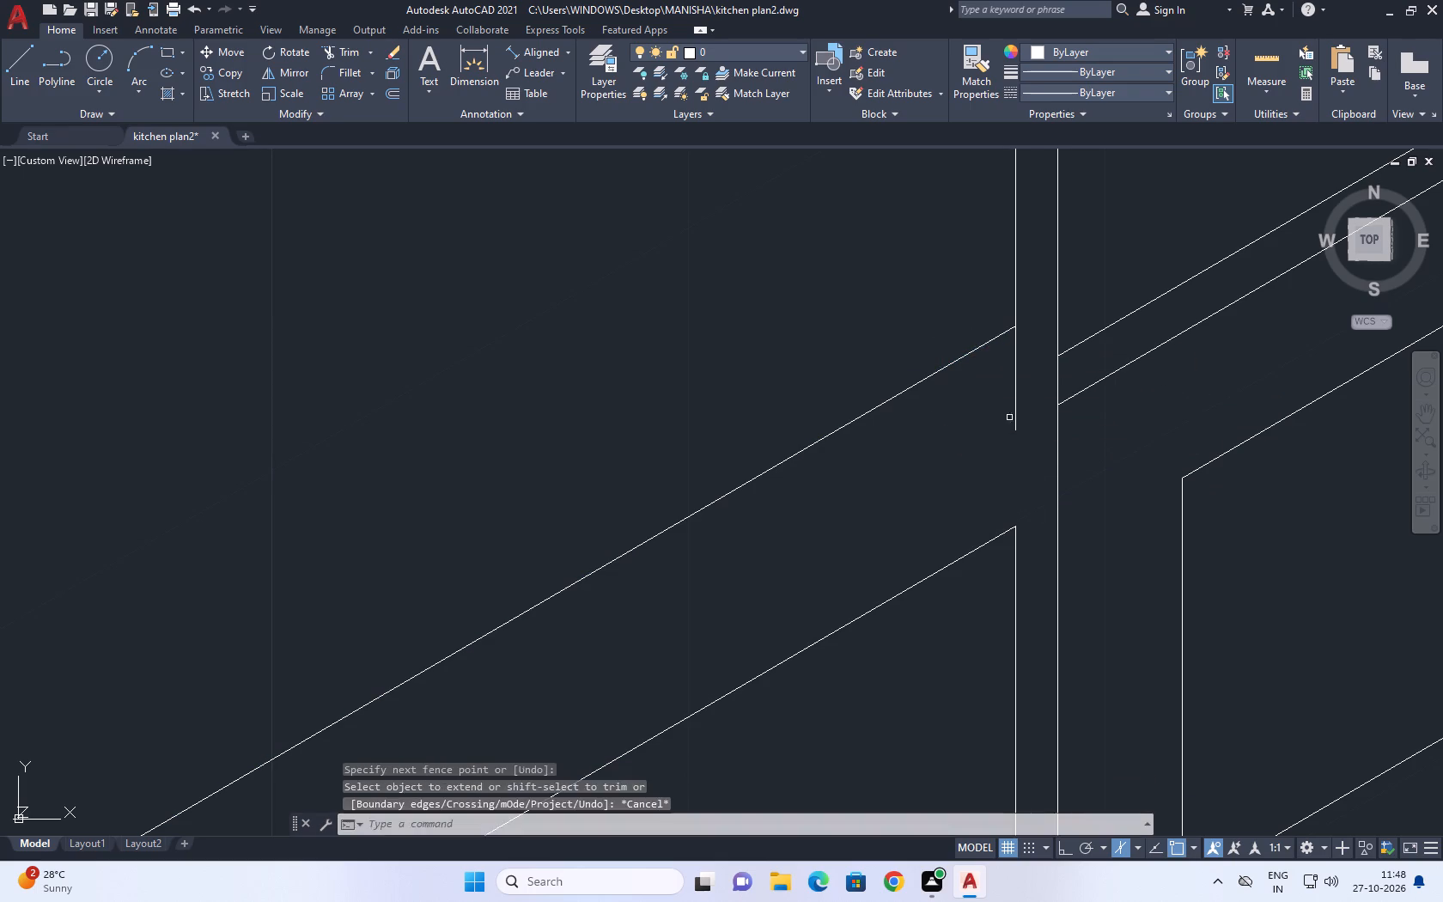
left_click(1031, 373)
left_click(988, 399)
scroll(1053, 467, "down", 5)
key("Escape")
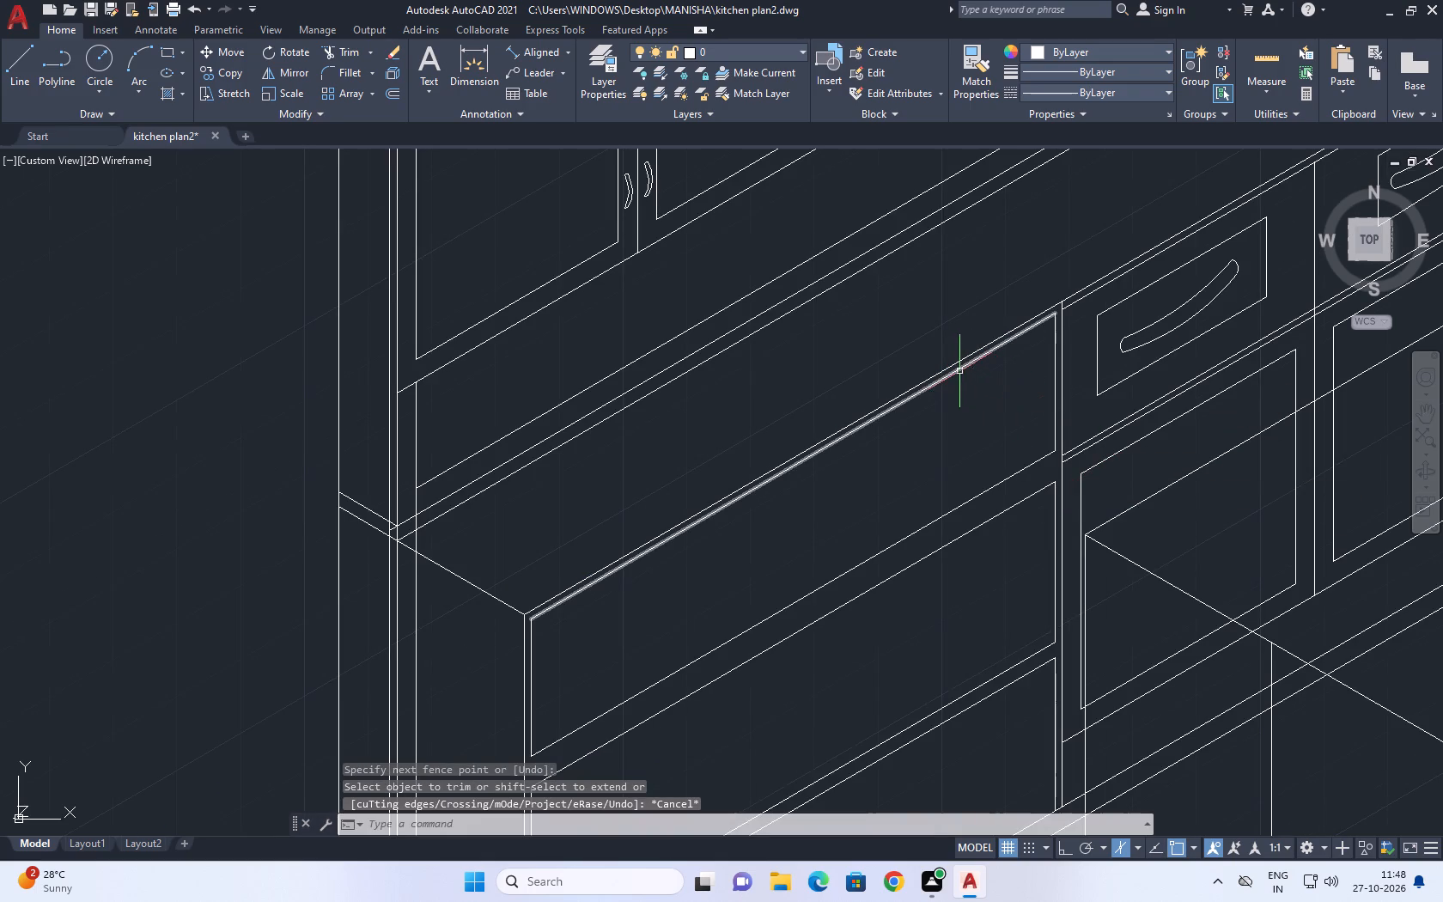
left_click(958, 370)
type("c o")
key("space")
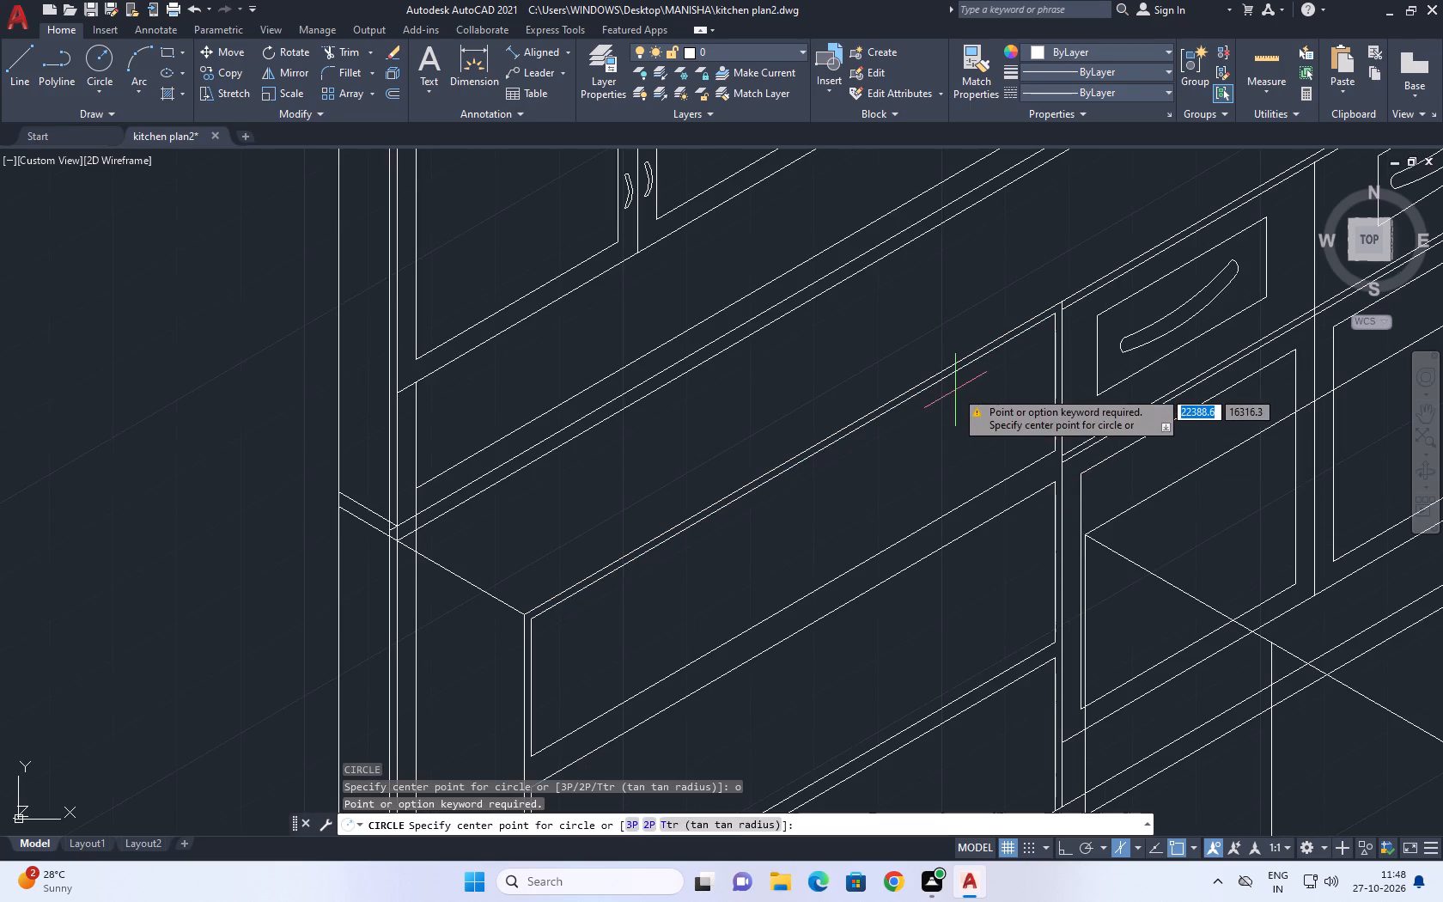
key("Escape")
Copy the top edge line of the top drawer in the end drawer unit 2 units downwards.
left_click(912, 398)
type("co")
key("space")
left_click(900, 413)
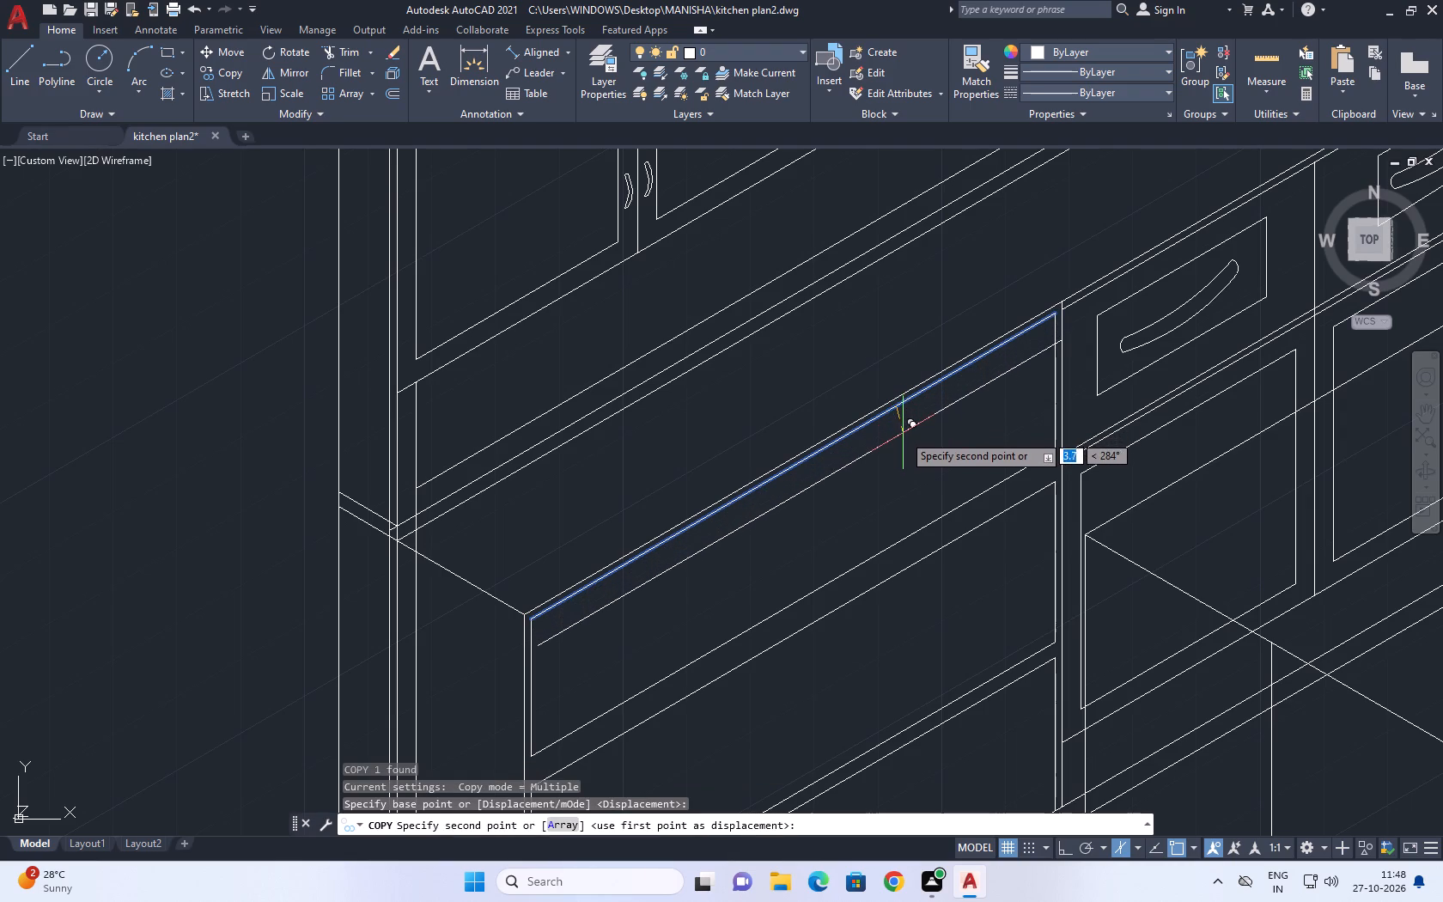
type("2")
key("space")
key("Escape")
Trim the copied top line and the right edge to a clean corner, removing the top drawer's original top edge line.
middle_click_drag(971, 418, 966, 467)
key("t")
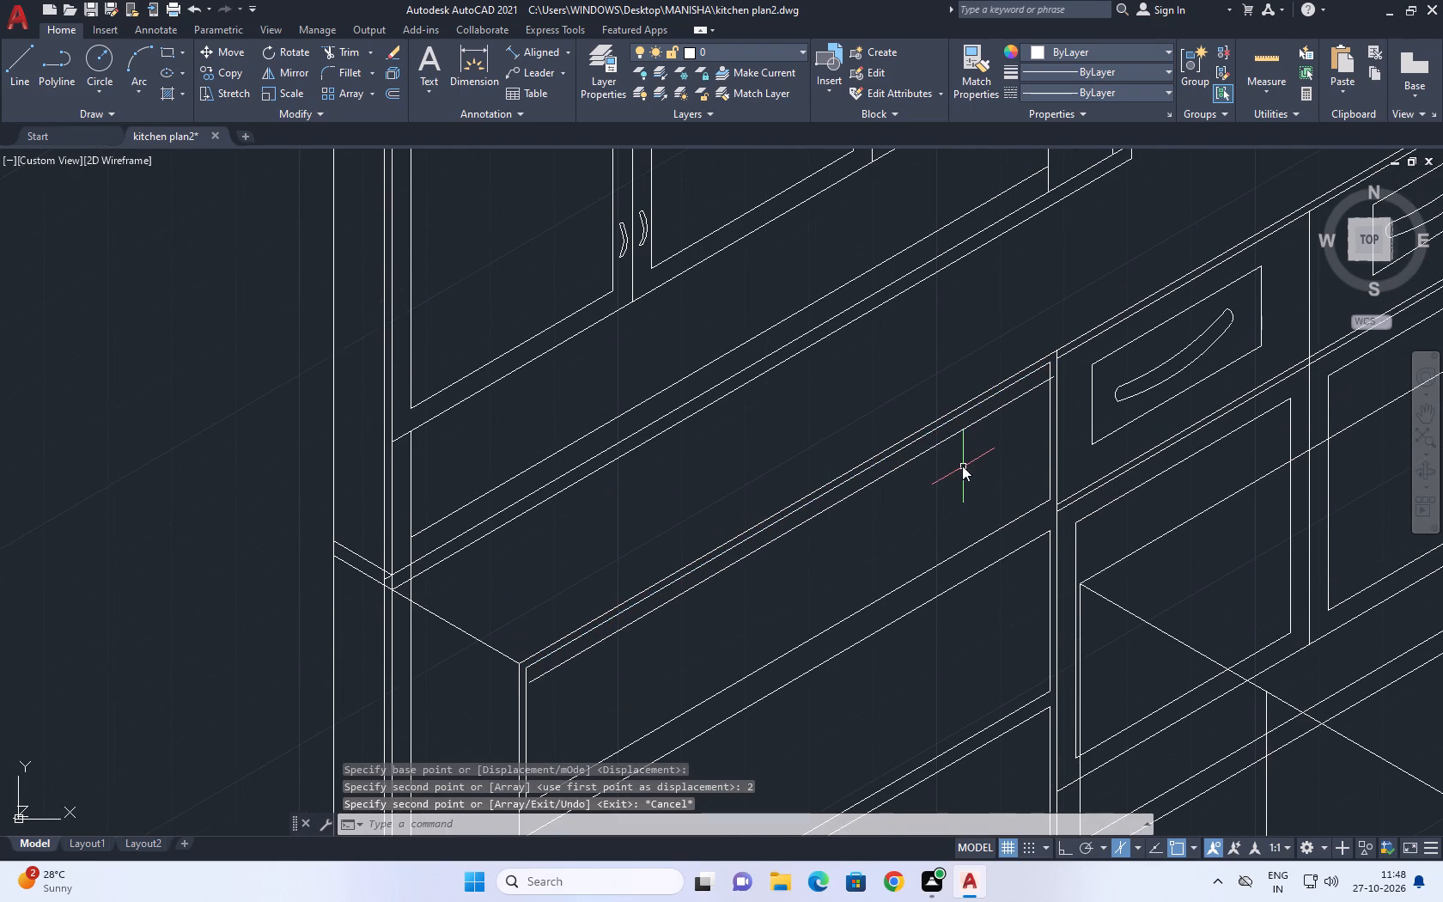
key("r")
key("space")
scroll(1037, 362, "up", 2)
scroll(1060, 448, "up", 1)
scroll(1071, 370, "up", 2)
left_click(1096, 413)
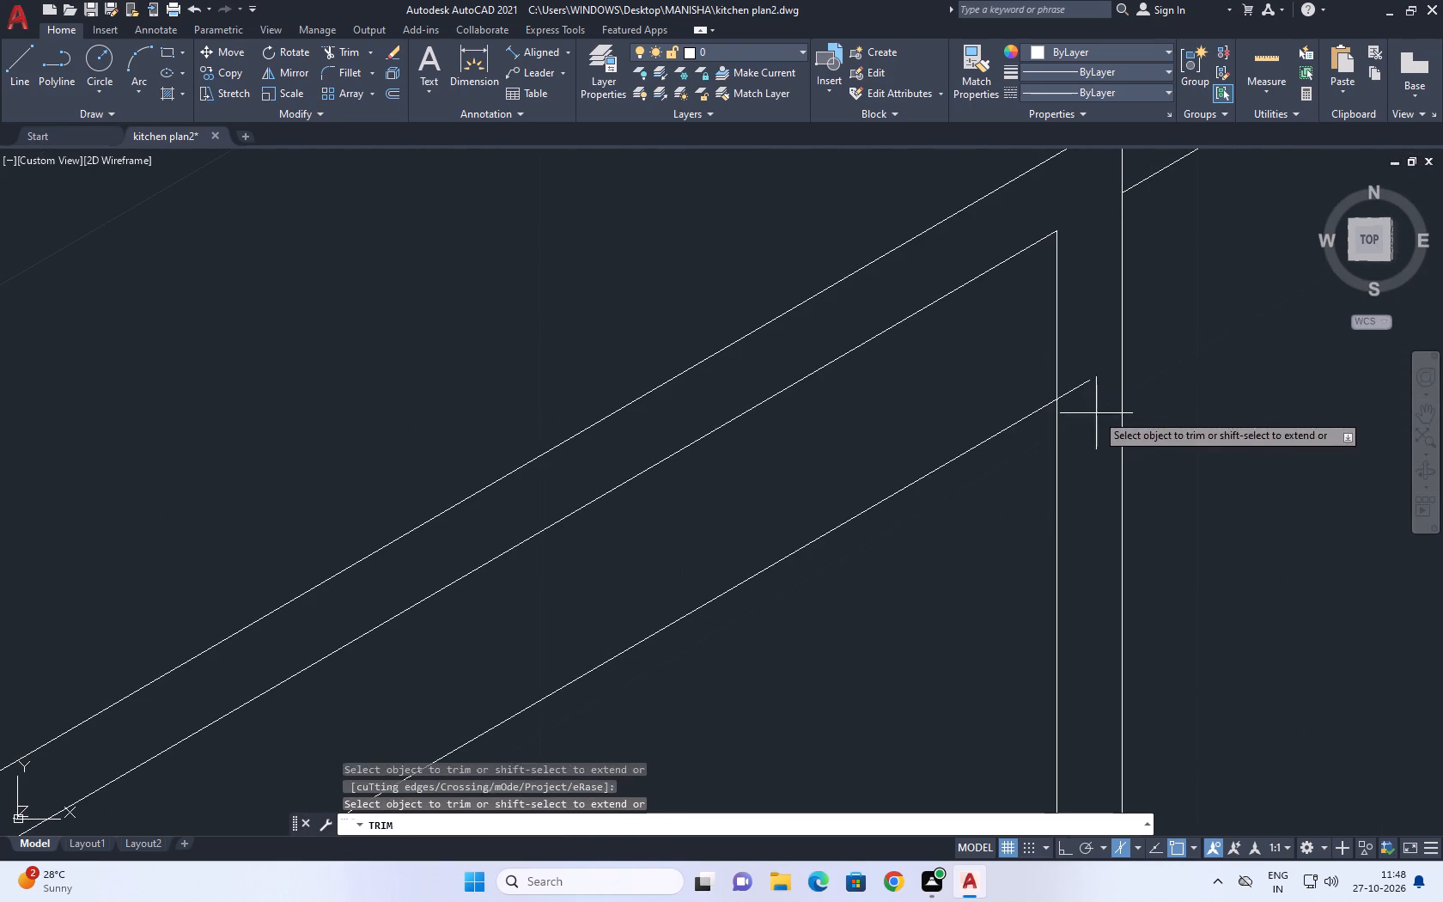
left_click(1050, 341)
left_click(1016, 269)
left_click(1002, 254)
scroll(1032, 341, "down", 6)
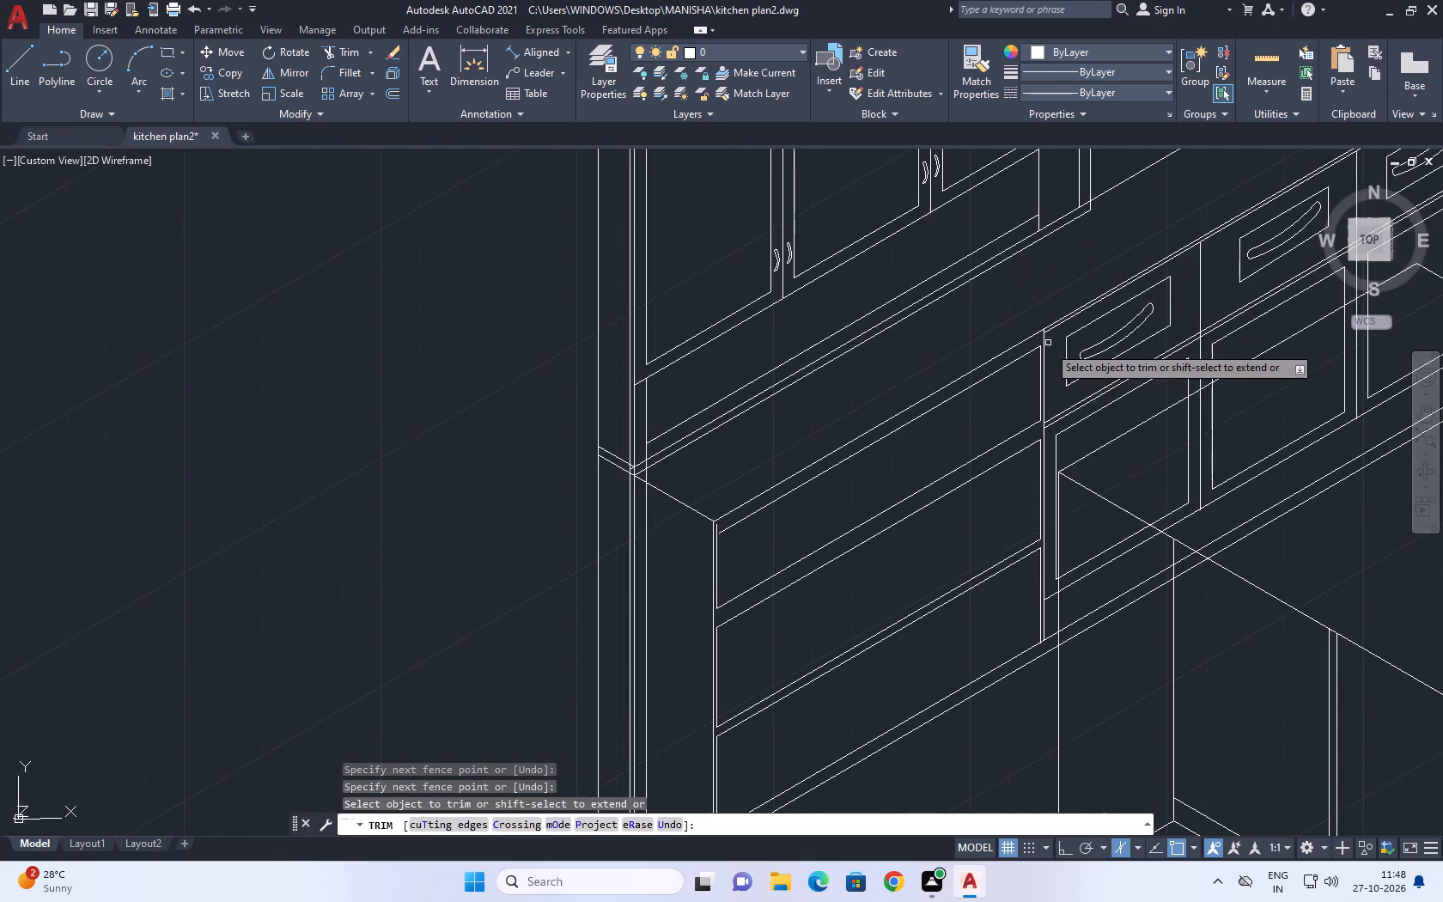
scroll(694, 550, "up", 4)
middle_click_drag(838, 555, 838, 552)
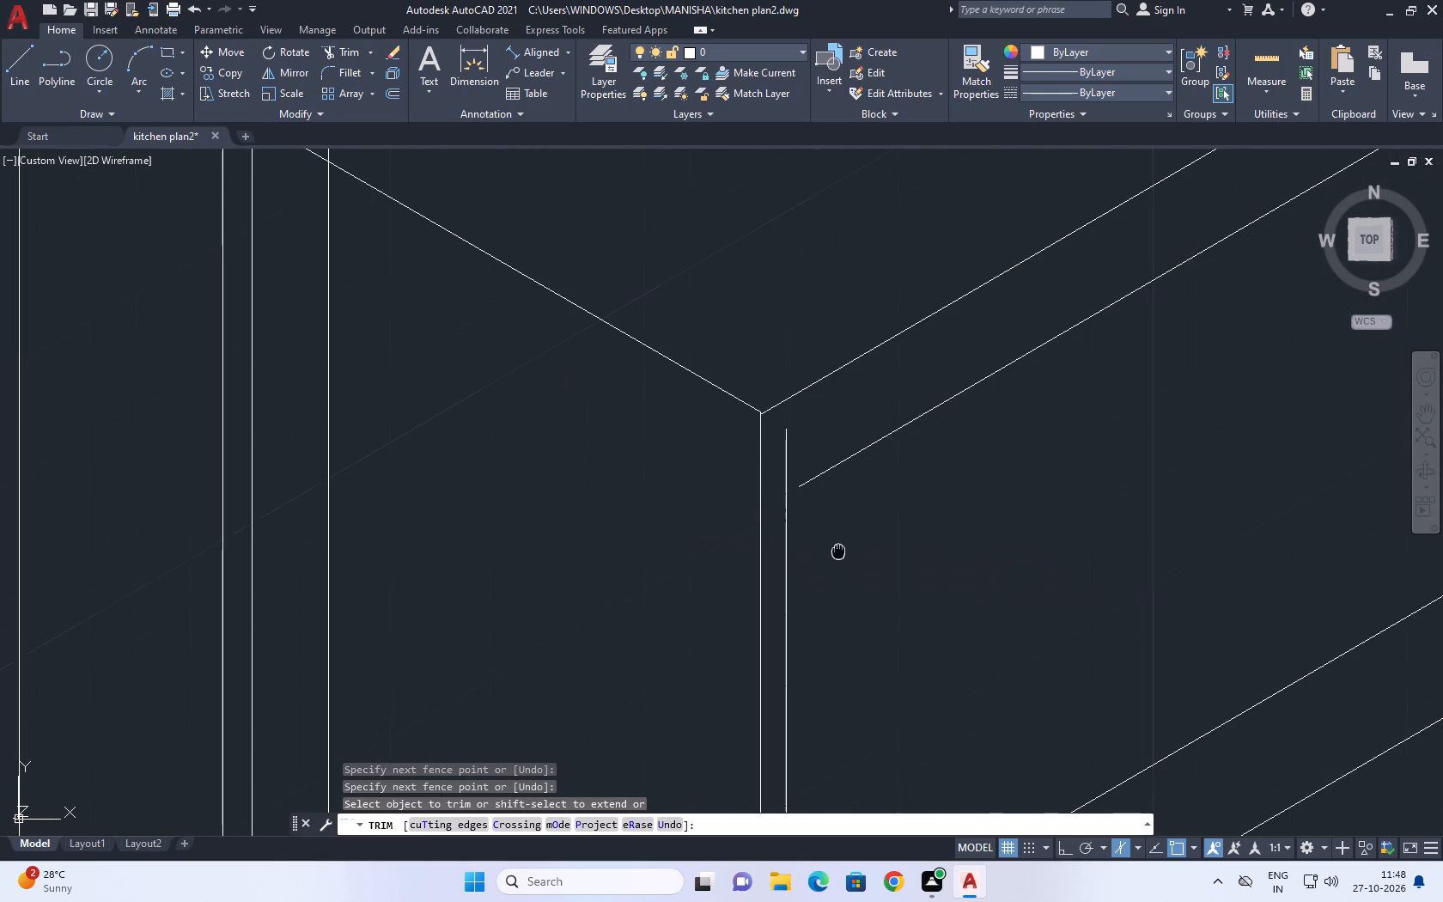
middle_click_drag(838, 552, 854, 466)
scroll(863, 447, "down", 3)
key("Escape")
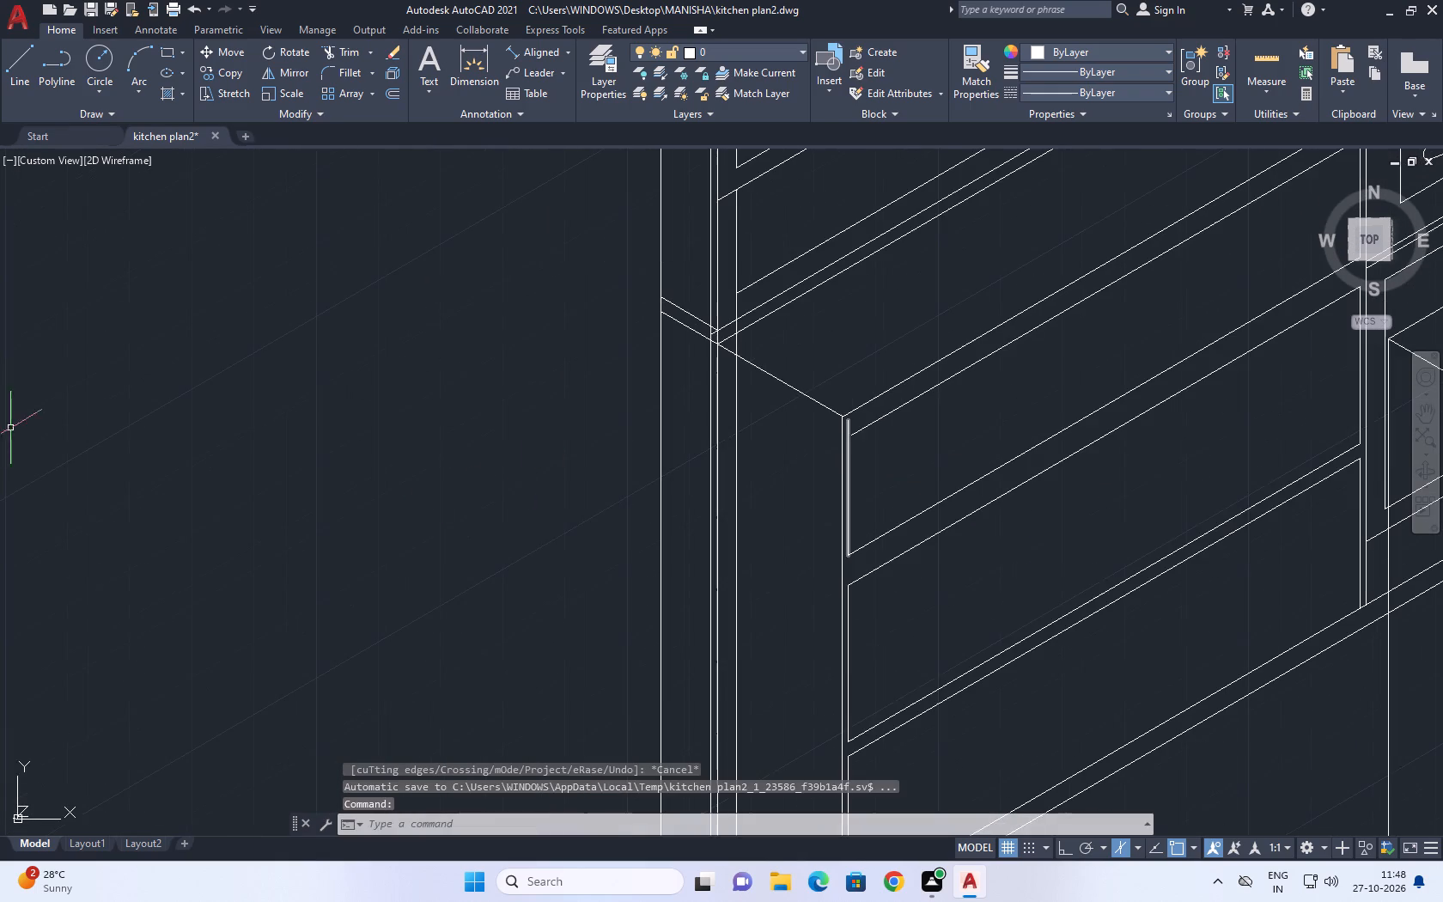
Copy the left edge line of the top drawer 2 units inwards along the drawer's bottom line.
scroll(808, 513, "up", 2)
scroll(905, 534, "up", 1)
left_click(904, 531)
left_click(890, 493)
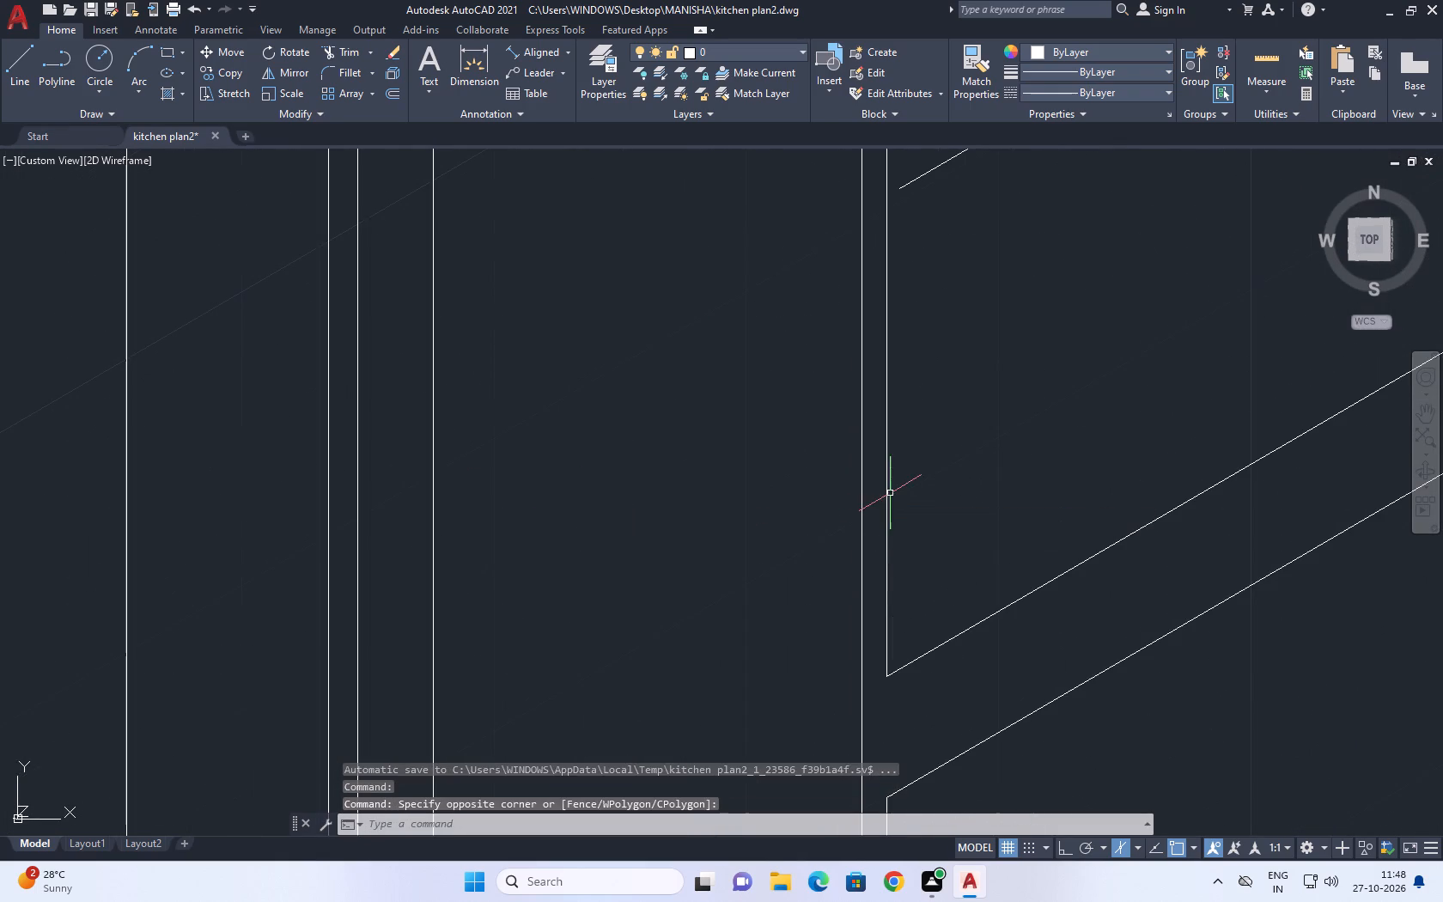
left_click(889, 503)
middle_click_drag(904, 588, 826, 605)
key("c")
key("o")
key("space")
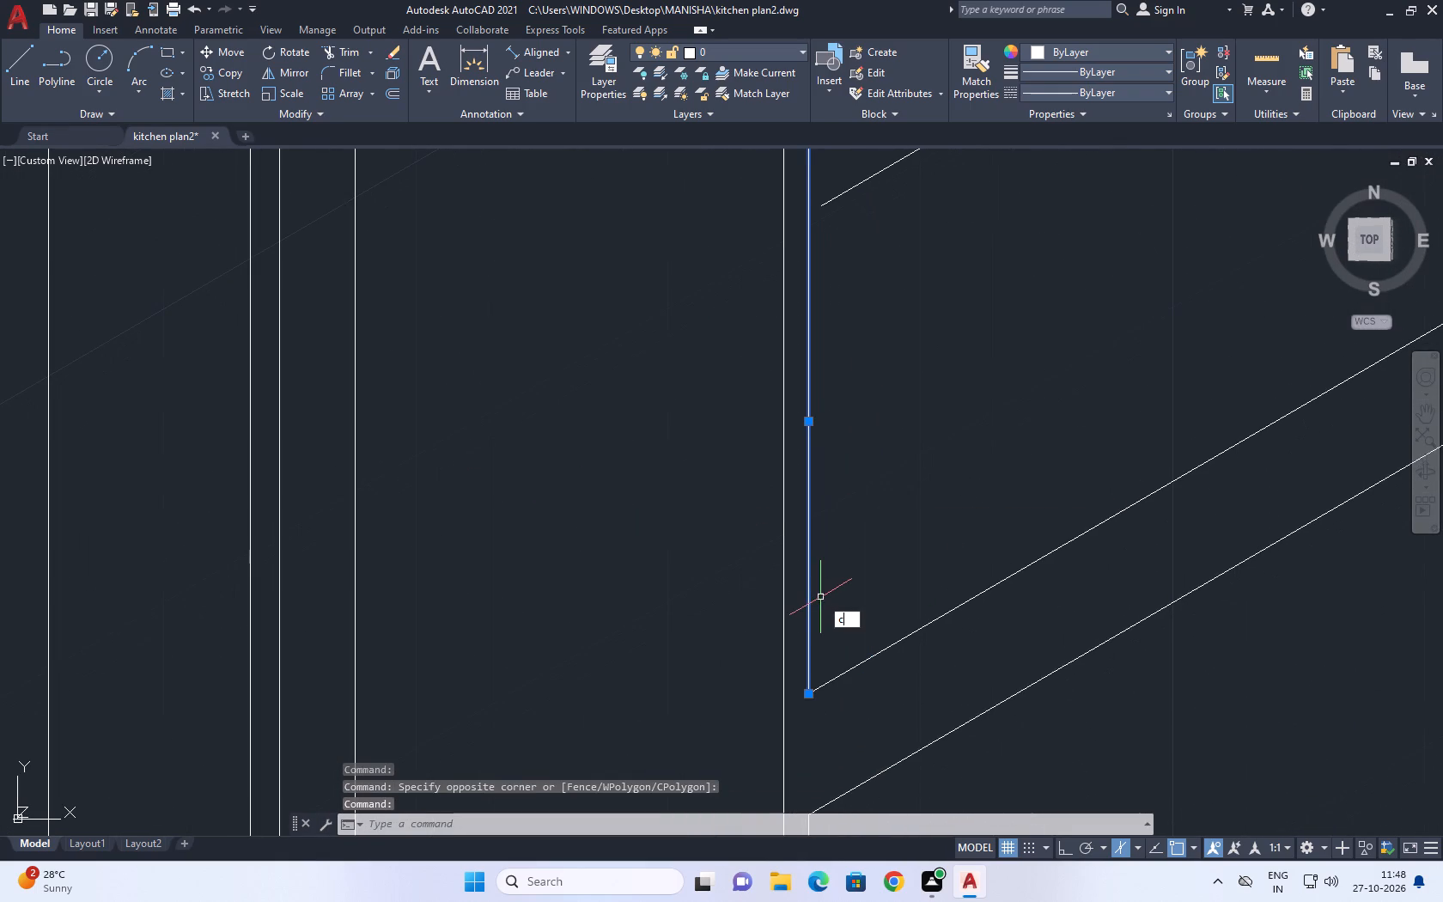
left_click(808, 695)
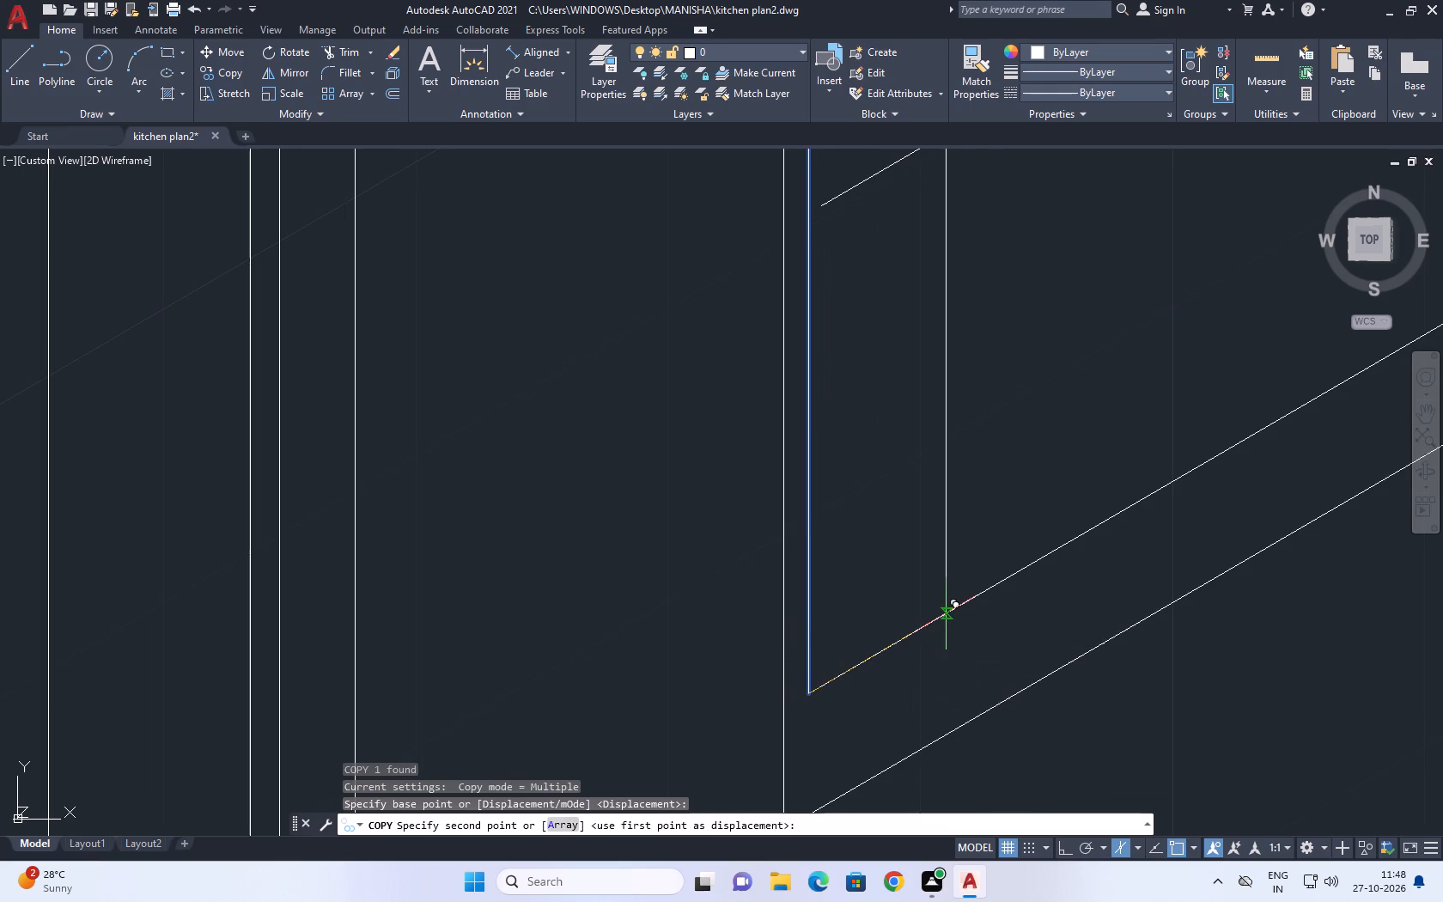
type("2")
key("space")
key("Escape")
Trim the top drawer's left corners to the copied left line and remove the original left edge line.
middle_click_drag(858, 544, 914, 649)
scroll(914, 649, "down", 3)
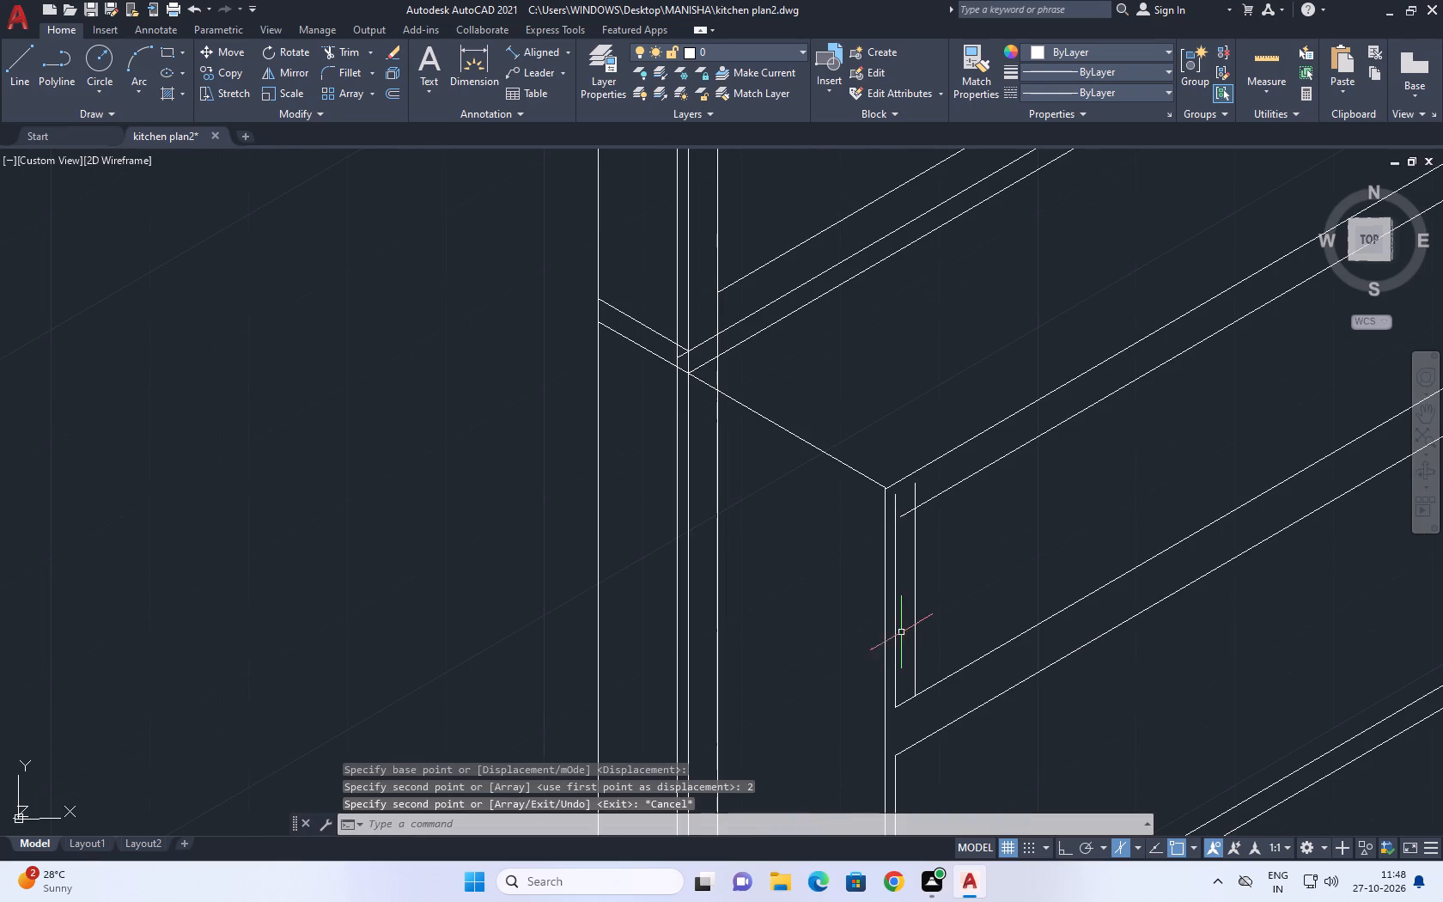
key("t")
key("r")
key("space")
scroll(894, 637, "up", 3)
left_click(894, 639)
scroll(895, 471, "down", 2)
scroll(916, 311, "up", 3)
left_click(996, 311)
left_click(891, 466)
scroll(998, 327, "down", 5)
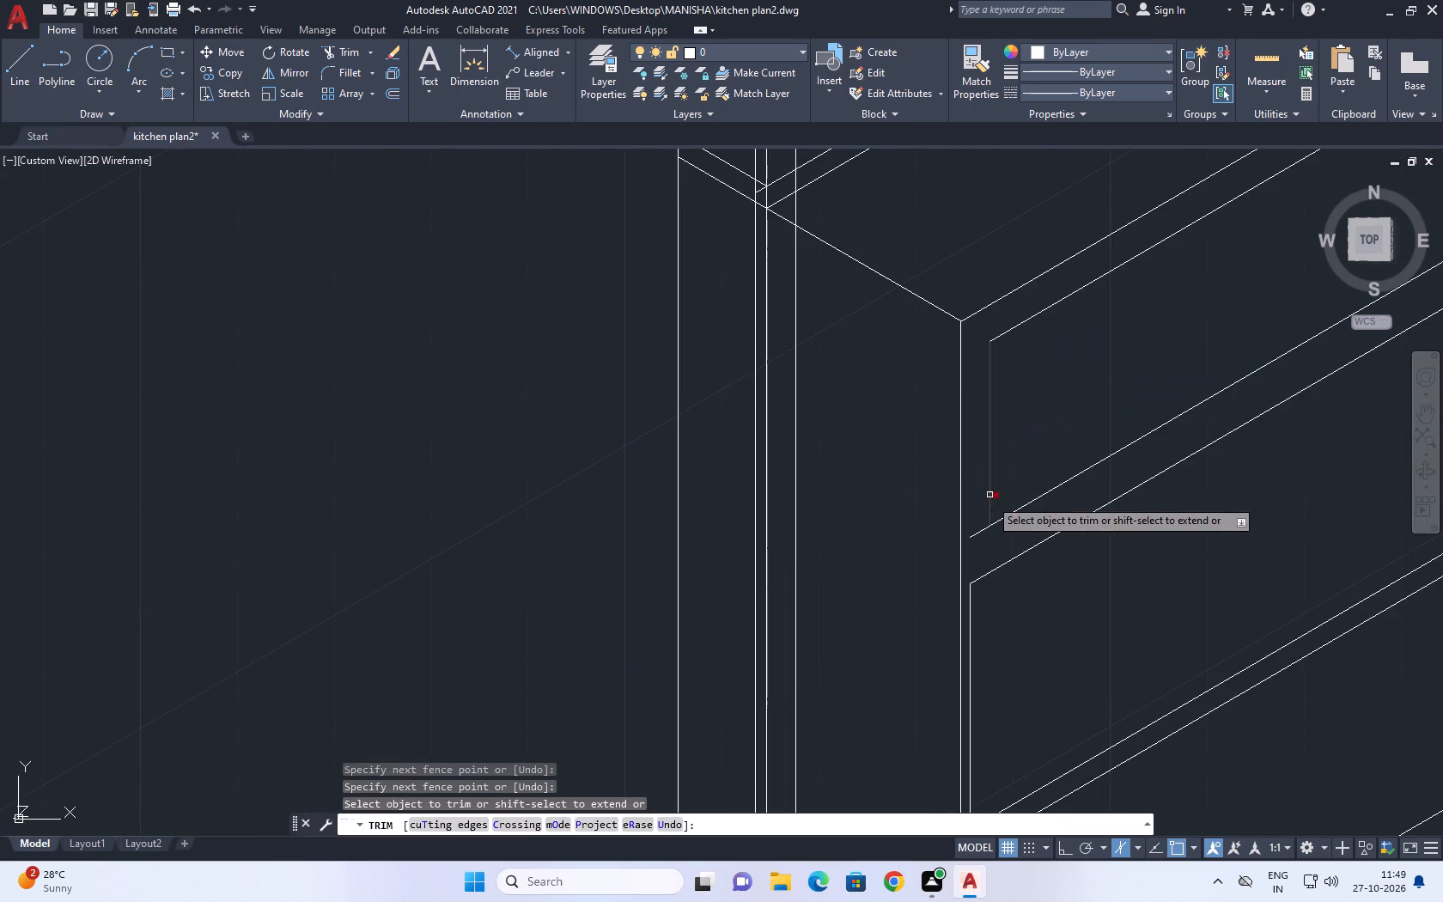
scroll(968, 530, "up", 3)
left_click(992, 513)
left_click_drag(1015, 567, 1015, 576)
scroll(1010, 568, "down", 7)
key("Escape")
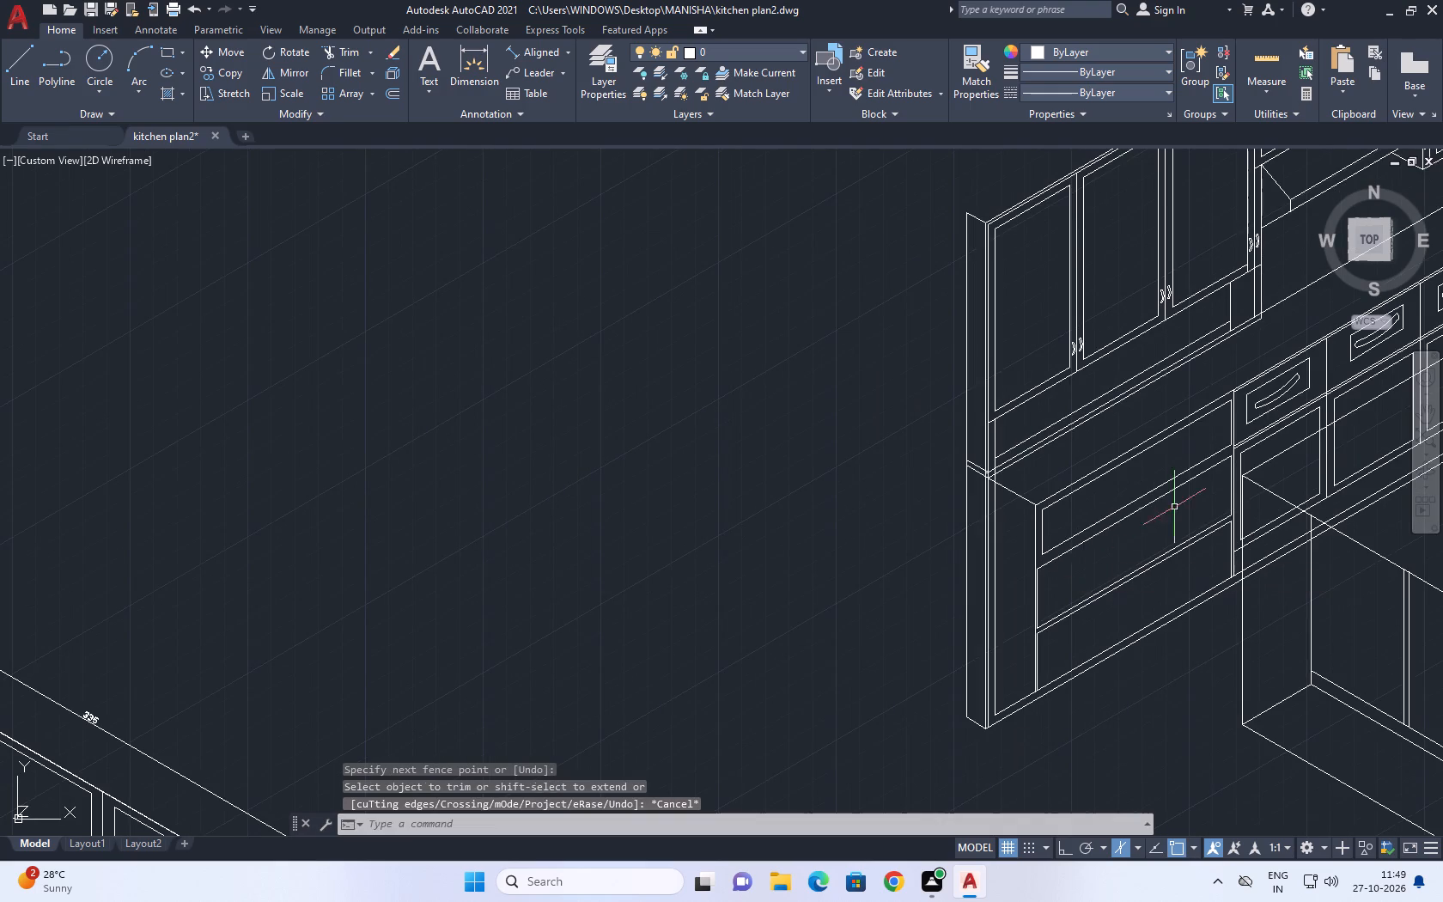
Copy the right edge line of the top drawer 3 units inwards, parallel to the drawer's long edges.
middle_click_drag(1239, 439, 1097, 376)
scroll(1087, 373, "up", 2)
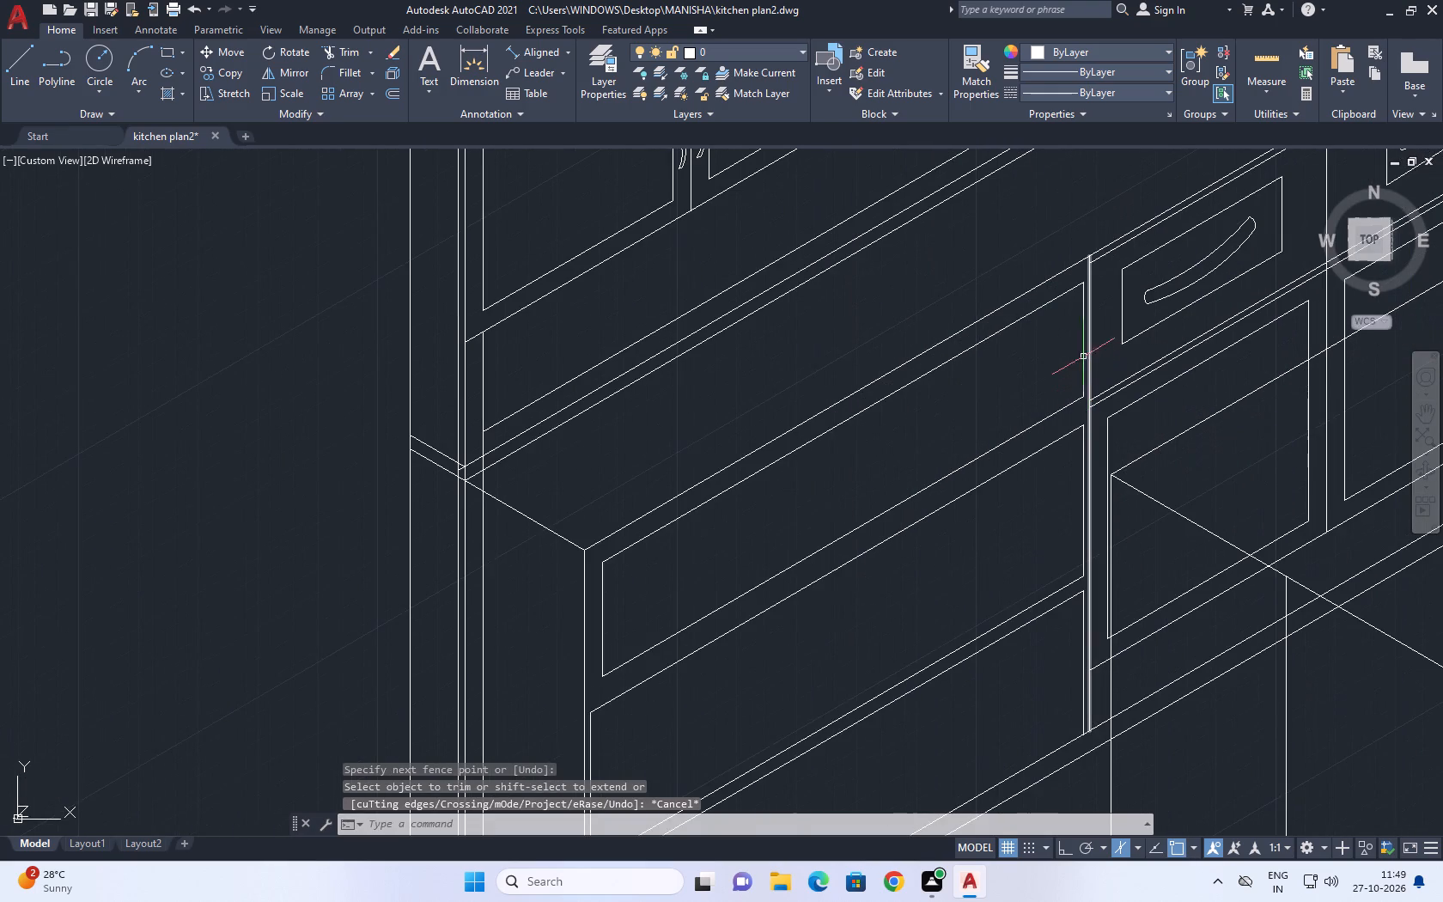
left_click(1083, 372)
type("co")
key("space")
left_click(1074, 382)
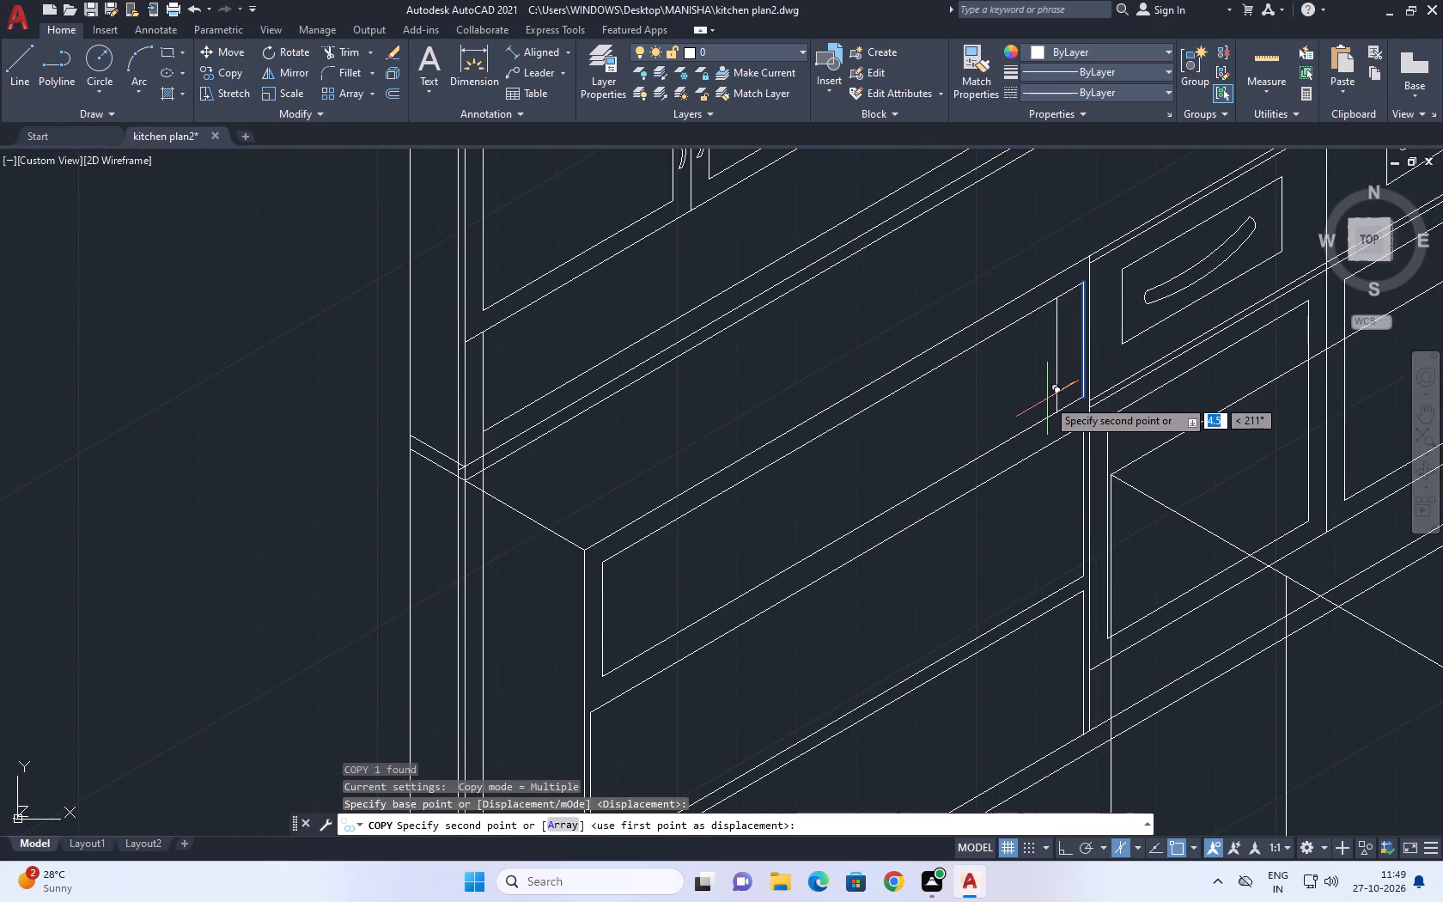
type("3")
key("space")
key("Escape")
Remove the original right edge line of the top drawer with Trim, keeping the inner copy.
scroll(1102, 290, "up", 1)
key("t")
key("r")
key("space")
scroll(1078, 289, "up", 2)
left_click(1057, 299)
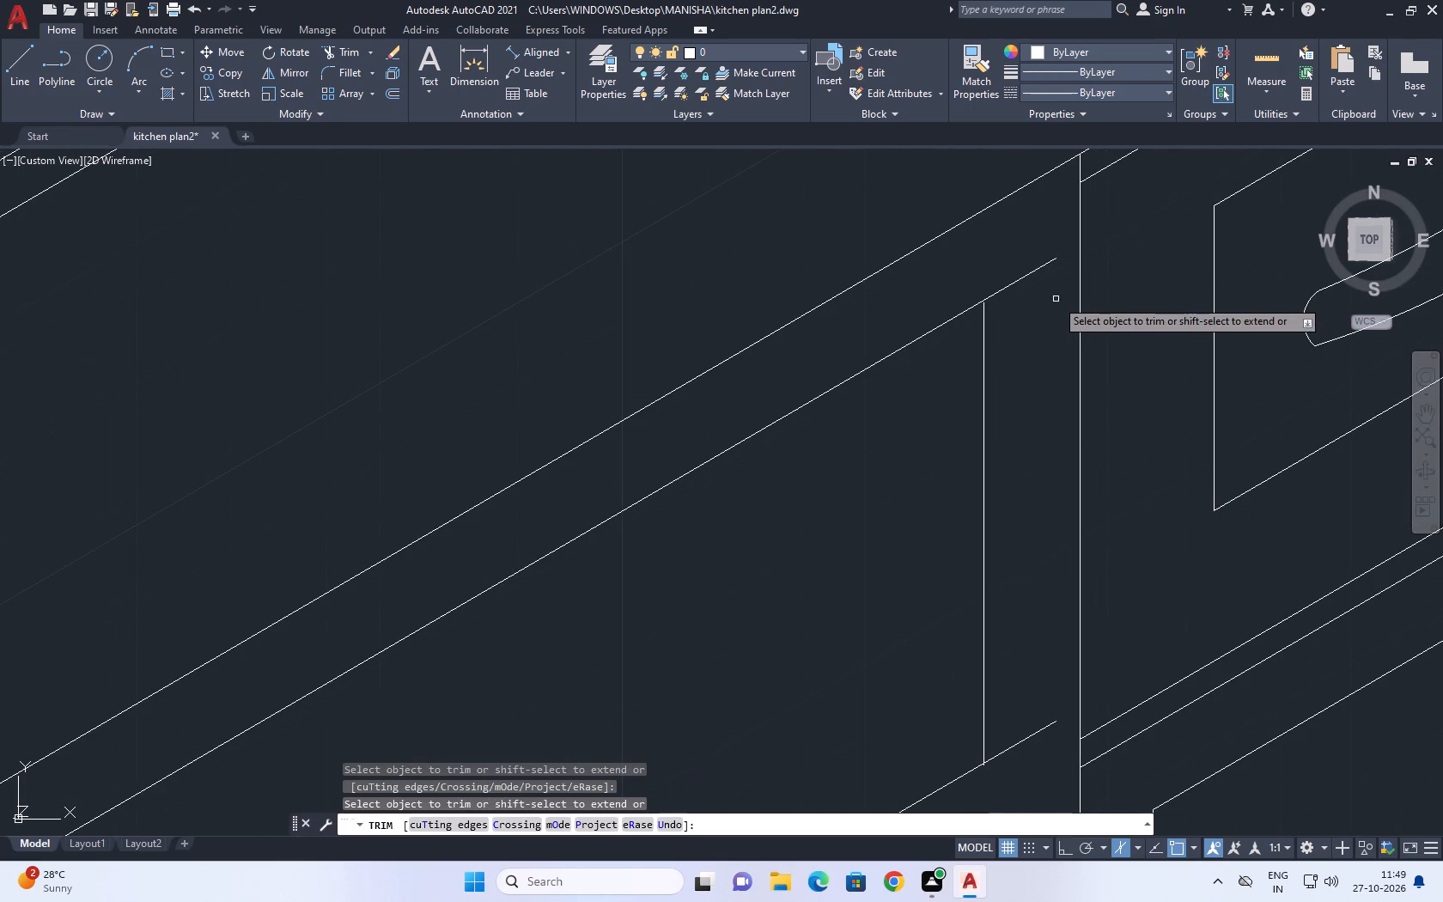
left_click(1040, 271)
key("ctrl+z")
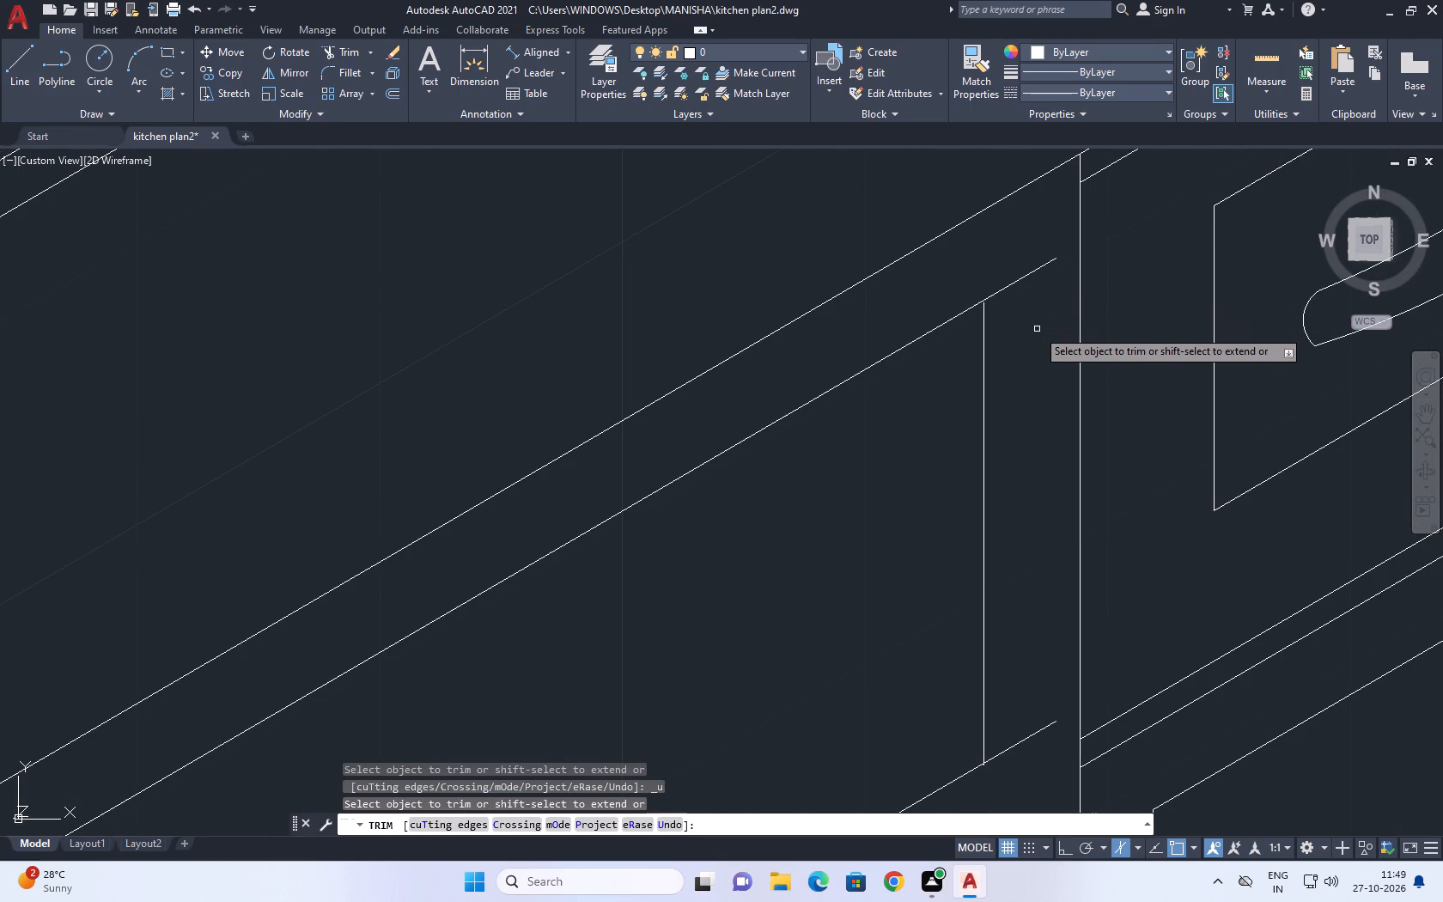
key("Escape")
Move the copied right line slightly upwards so its lower end sits on the top drawer's bottom line.
middle_click_drag(1028, 447, 1026, 335)
left_click(991, 508)
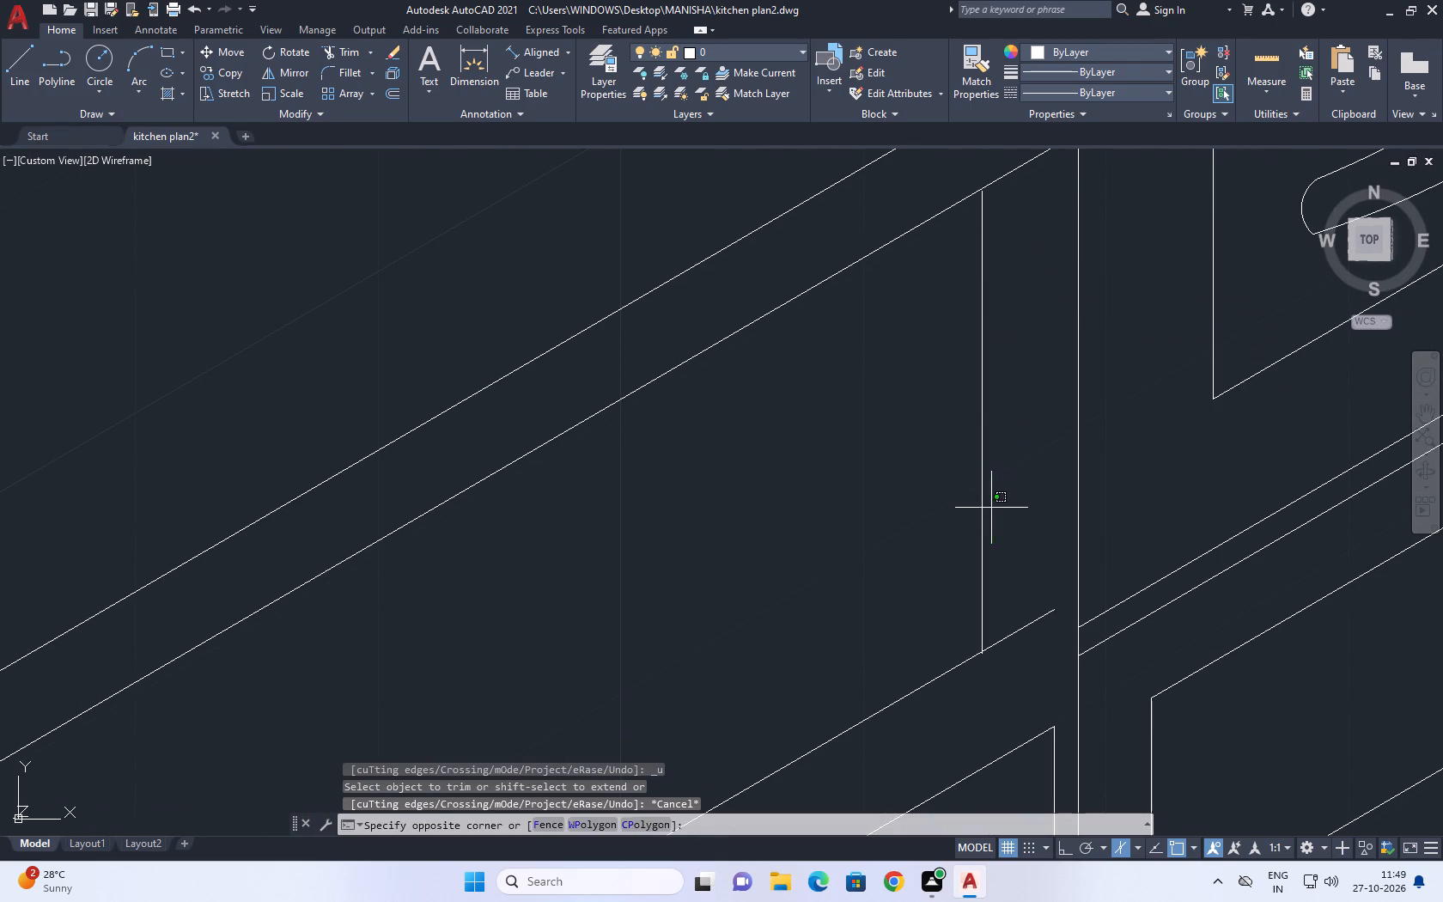
left_click(958, 465)
key("m")
key("space")
scroll(987, 652, "up", 5)
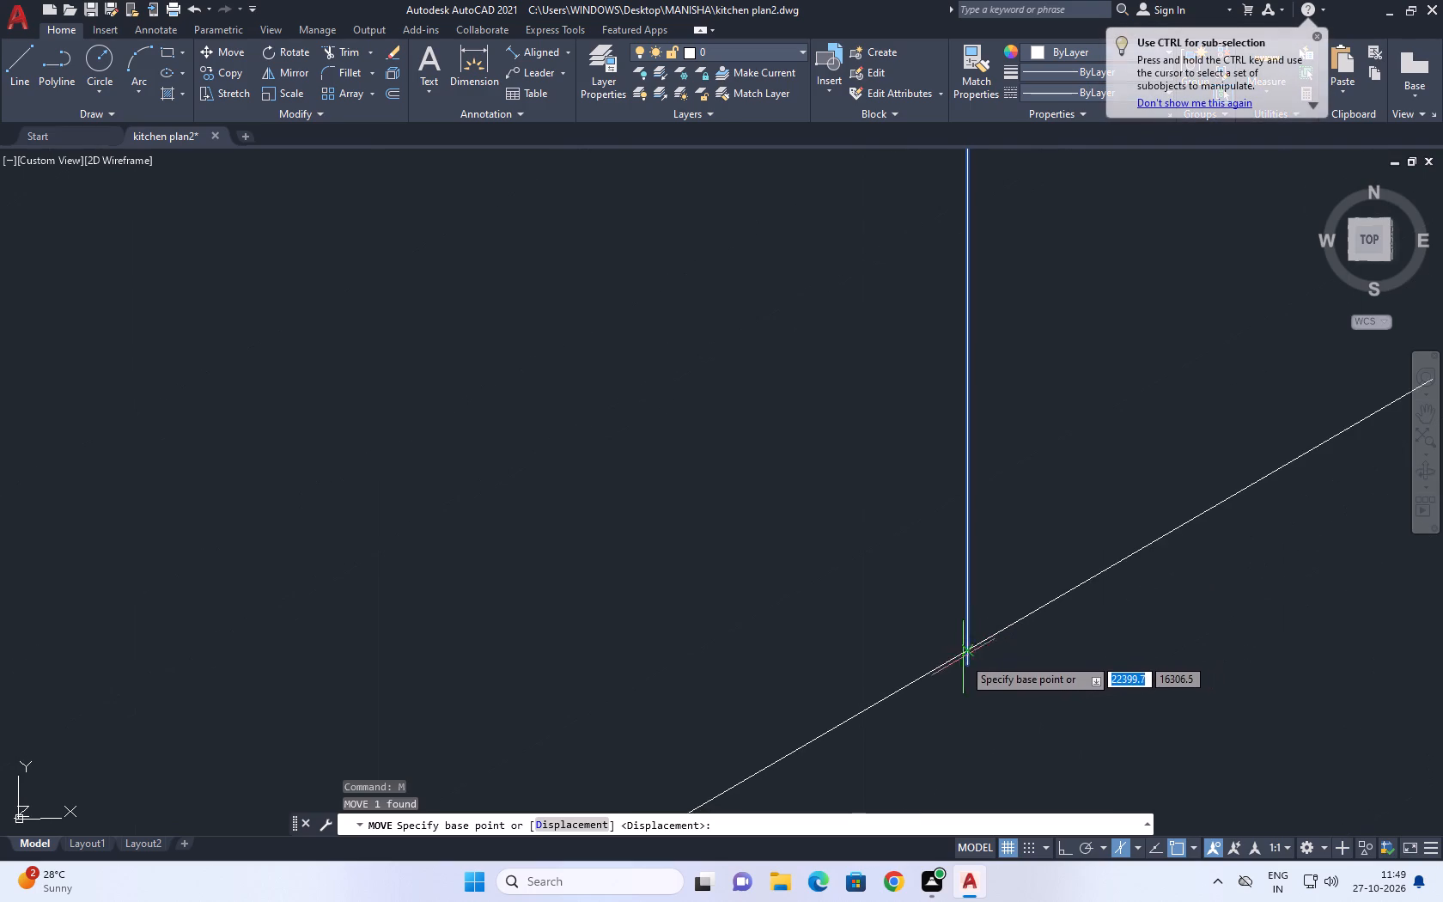
scroll(962, 658, "up", 2)
left_click(970, 675)
left_click(969, 637)
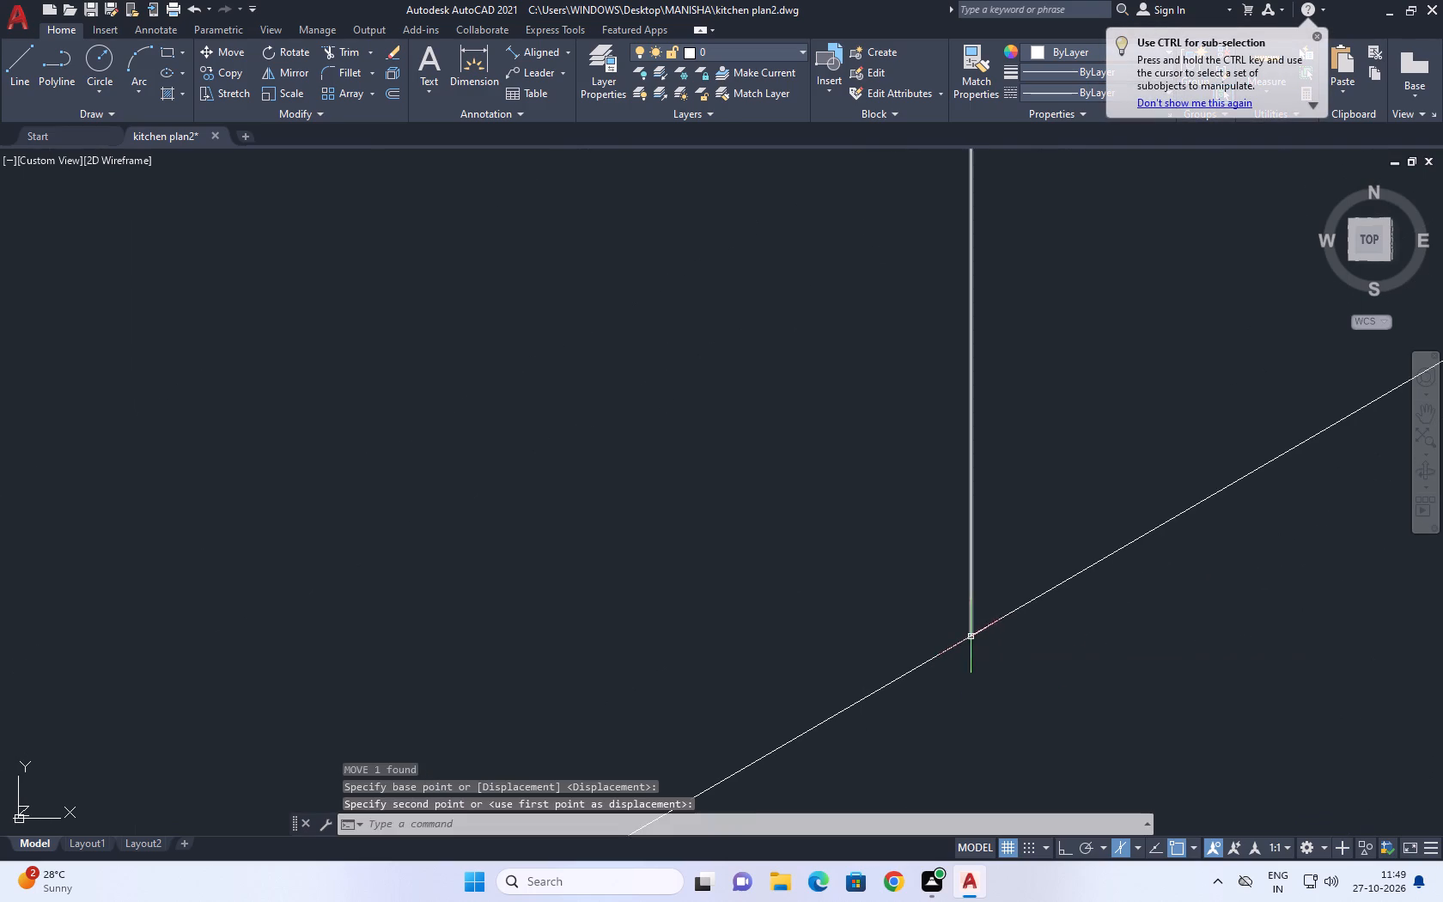
Trim the ends of the top drawer's bottom and top lines that overhang its new right edge.
scroll(1073, 645, "down", 5)
middle_click_drag(1075, 607, 1066, 638)
scroll(1071, 617, "down", 4)
type("tr")
key("space")
scroll(1067, 636, "up", 2)
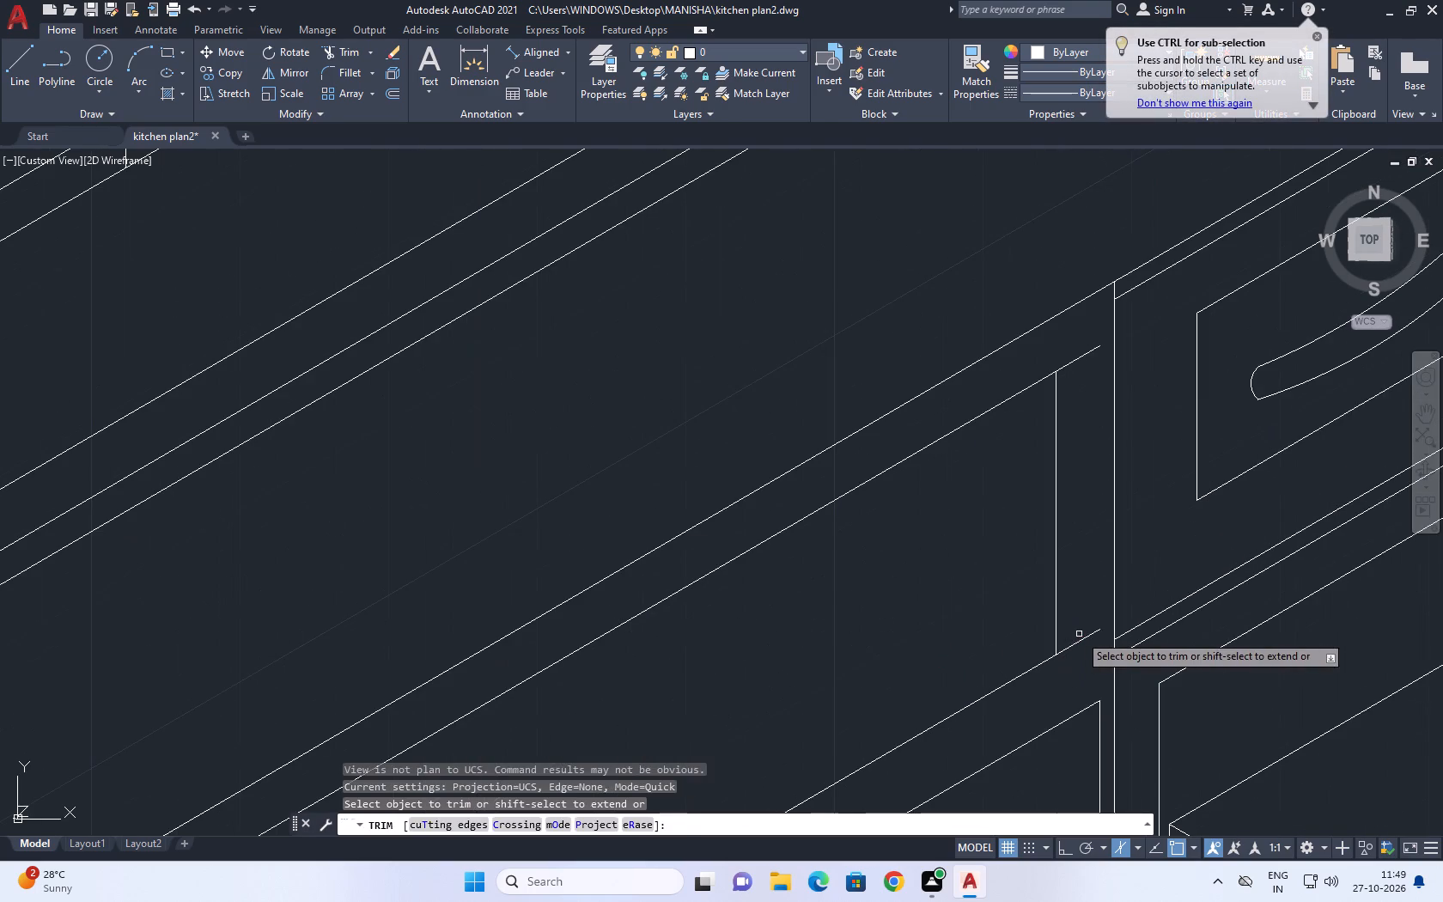
left_click(1081, 634)
left_click(1080, 656)
left_click(1087, 355)
scroll(1100, 424, "down", 5)
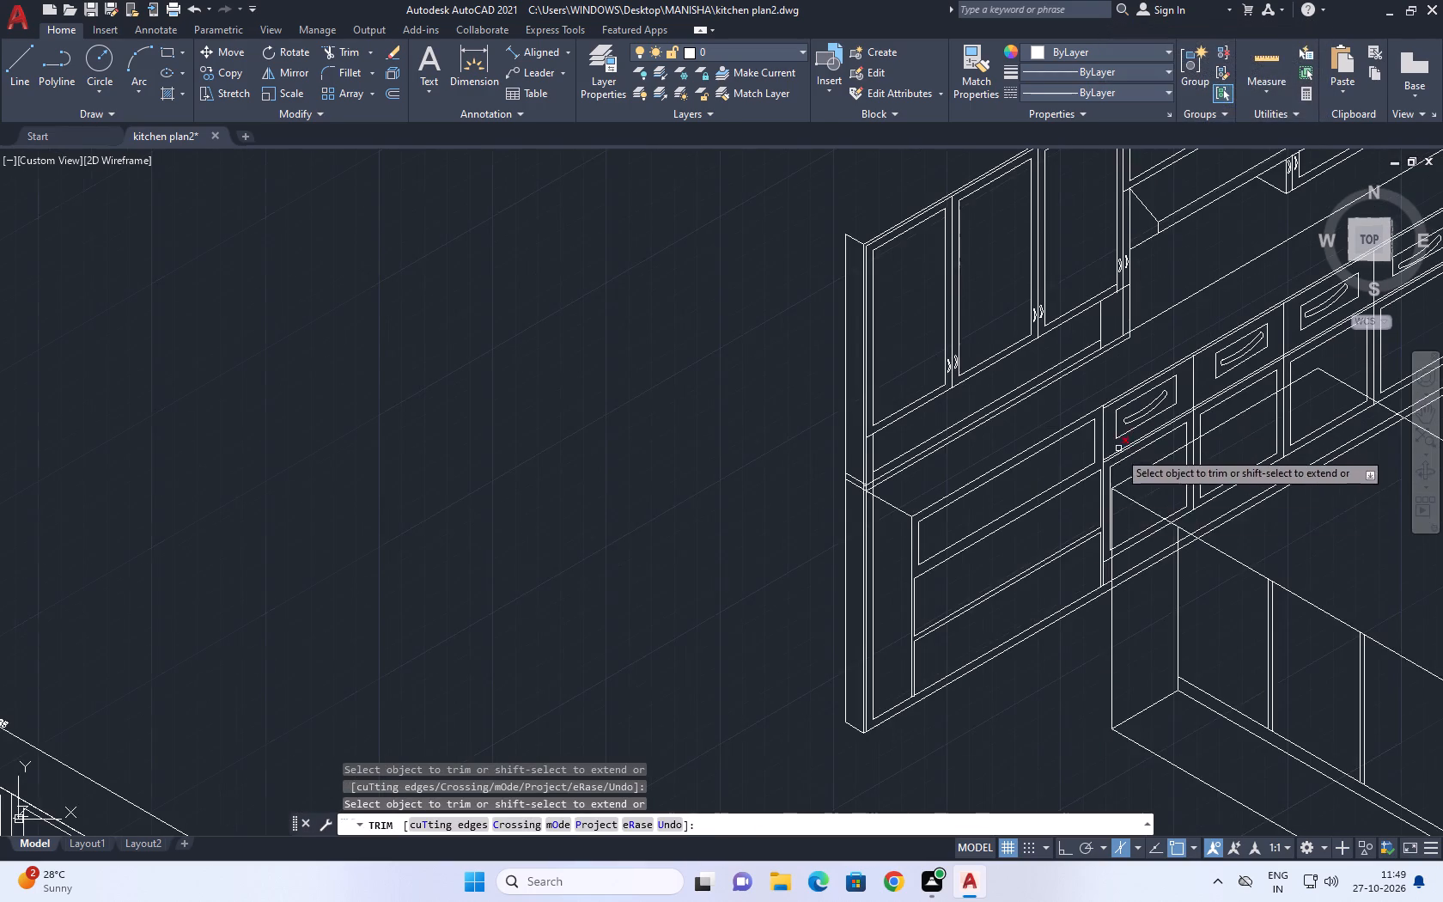
key("Escape")
Copy the left edge line of the middle drawer in the end drawer unit 3 units inwards.
middle_click_drag(983, 589, 959, 438)
scroll(904, 424, "up", 2)
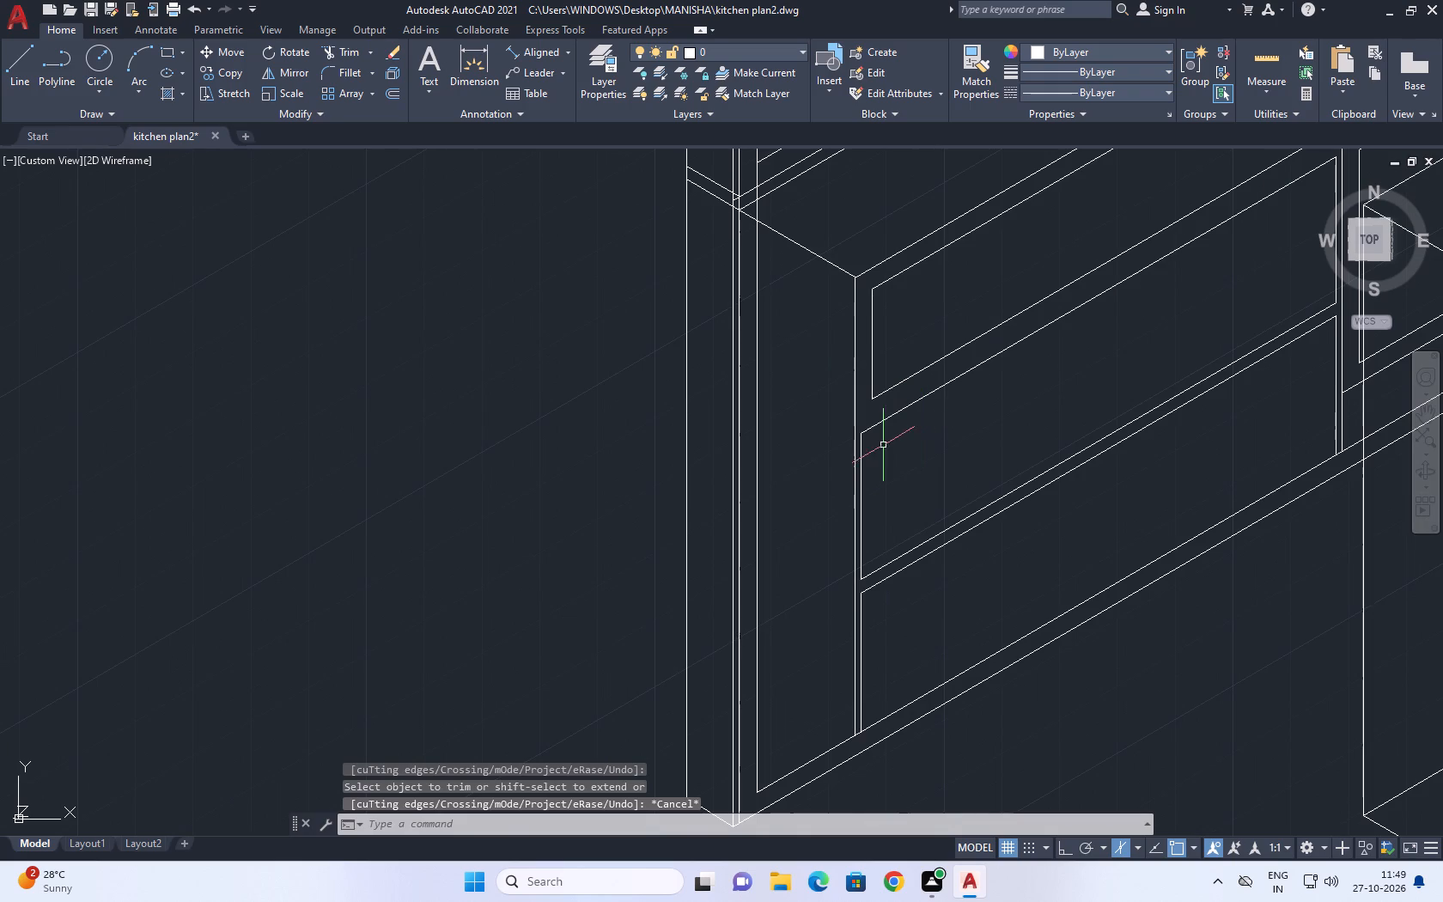
left_click(862, 462)
middle_click_drag(900, 490, 881, 497)
key("c")
key("o")
key("space")
left_click_drag(864, 535, 866, 535)
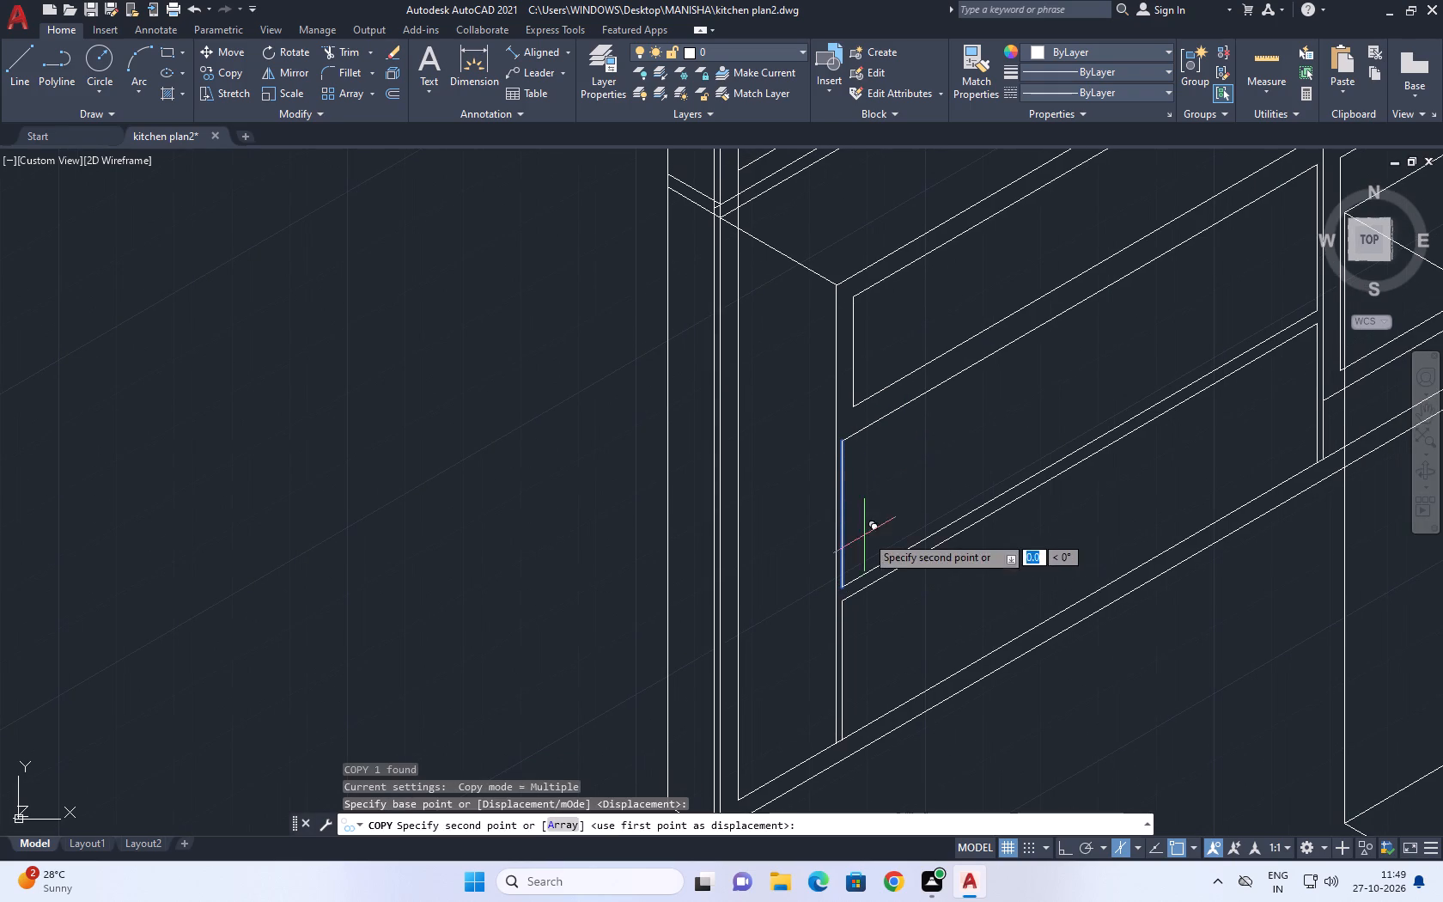
left_click_drag(866, 535, 874, 531)
type("3")
key("space")
middle_click_drag(931, 506, 915, 535)
key("Escape")
Copy the bottom edge line of the middle drawer 3 units upwards.
left_click(923, 560)
key("c")
type("o")
key("space")
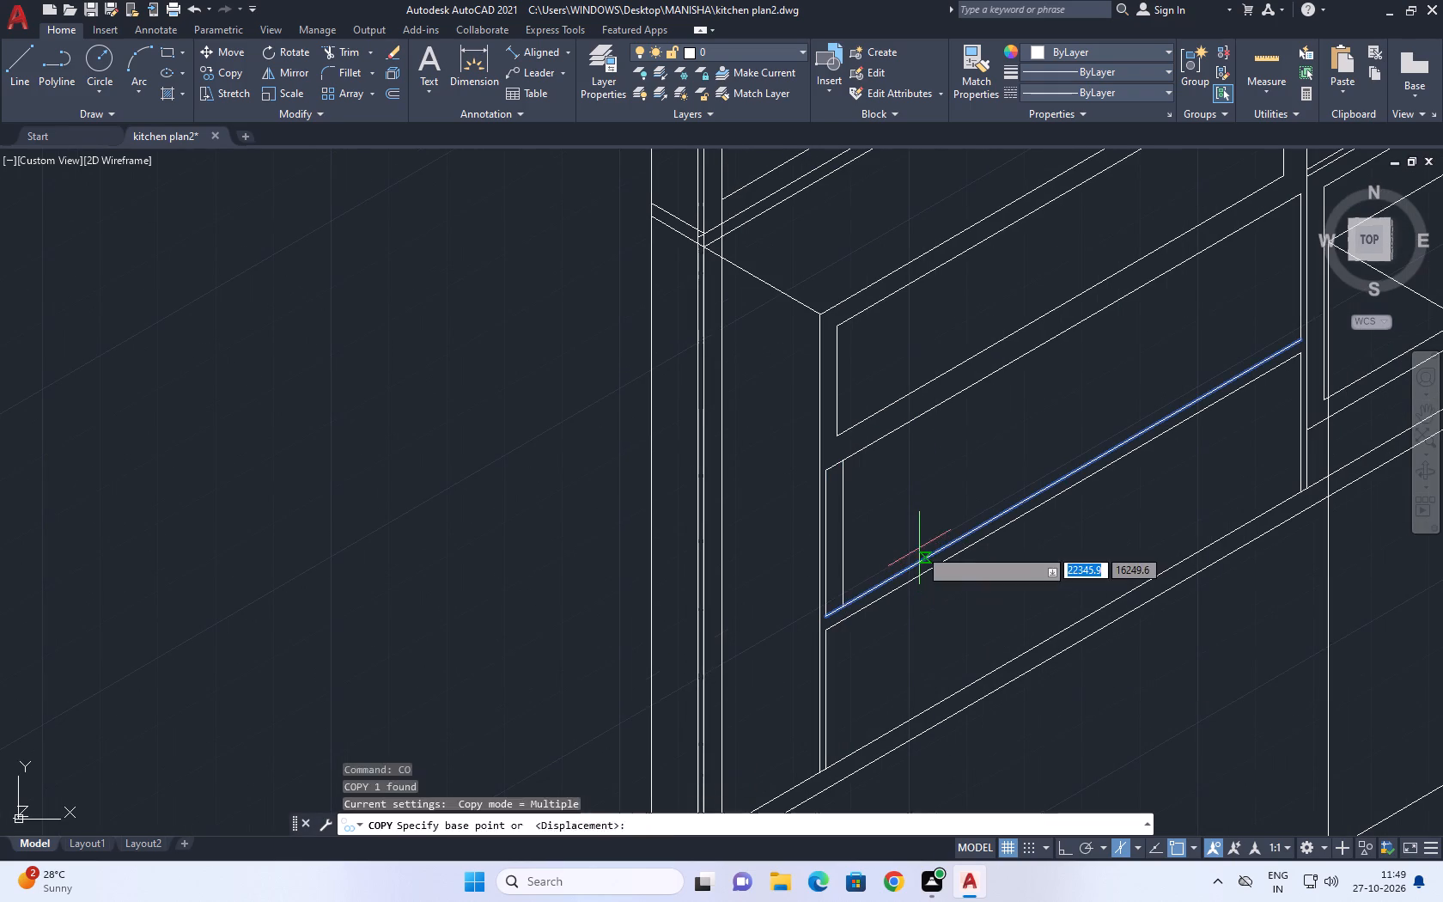
left_click(919, 548)
type("3")
key("space")
key("Escape")
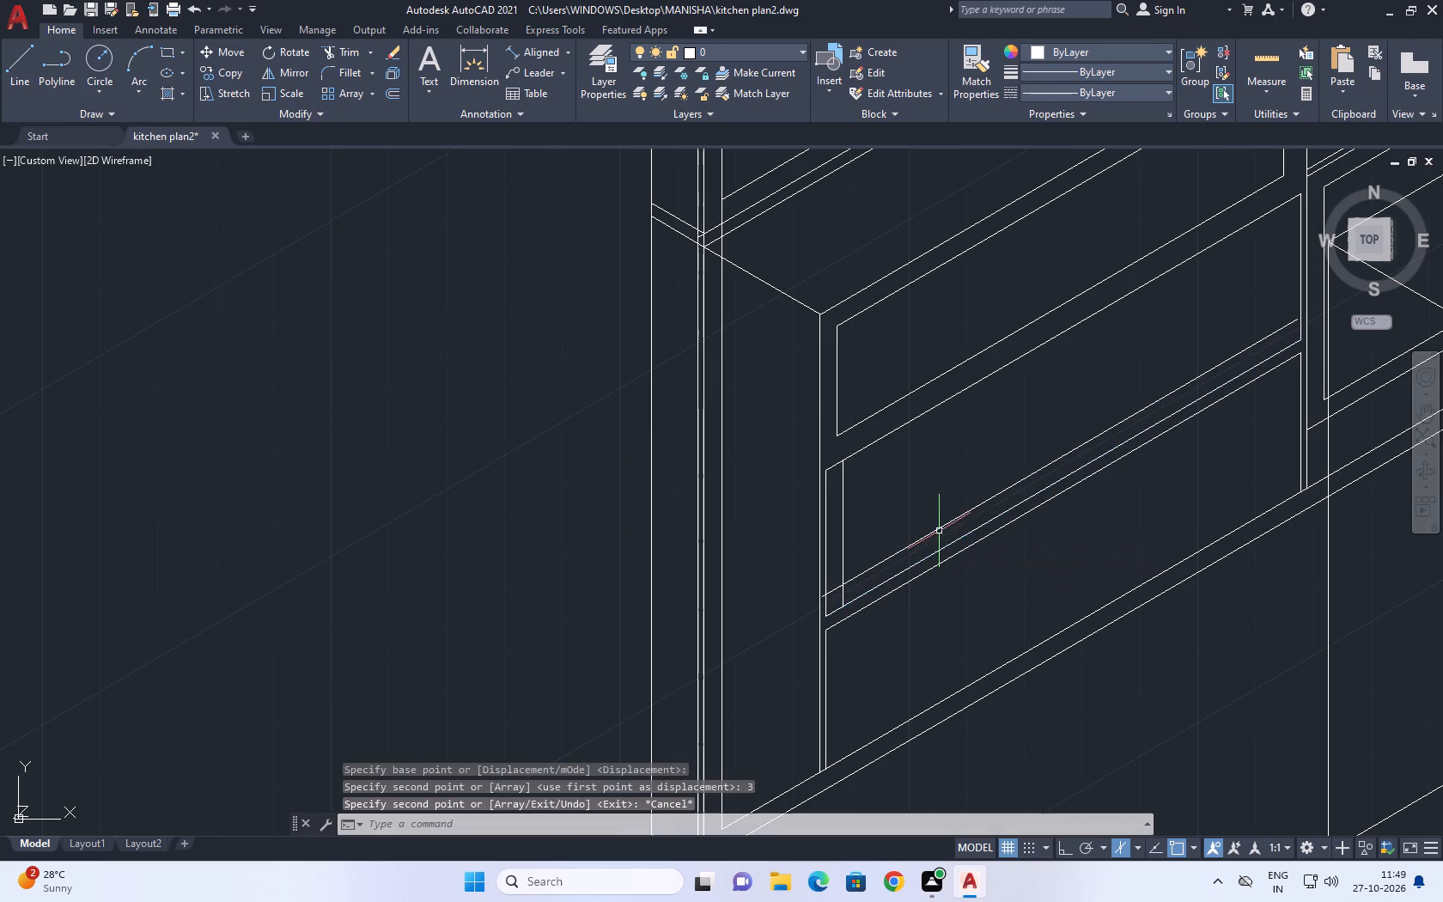
Copy the top edge line of the middle drawer 3 units downwards.
left_click(916, 416)
type("co")
key("space")
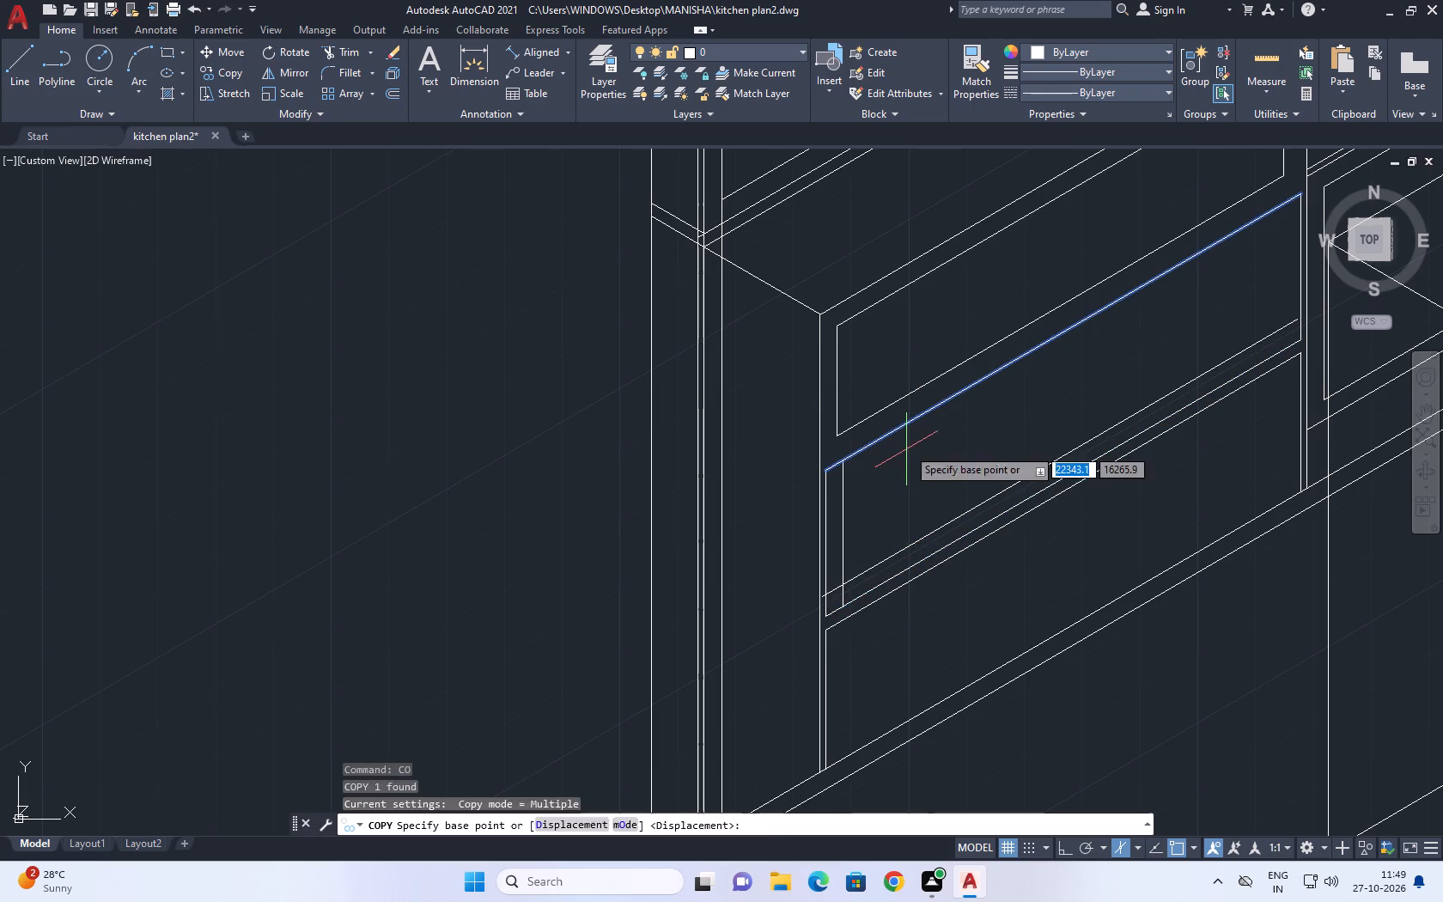
left_click(907, 448)
type("3")
key("space")
middle_click_drag(926, 498, 880, 570)
key("Escape")
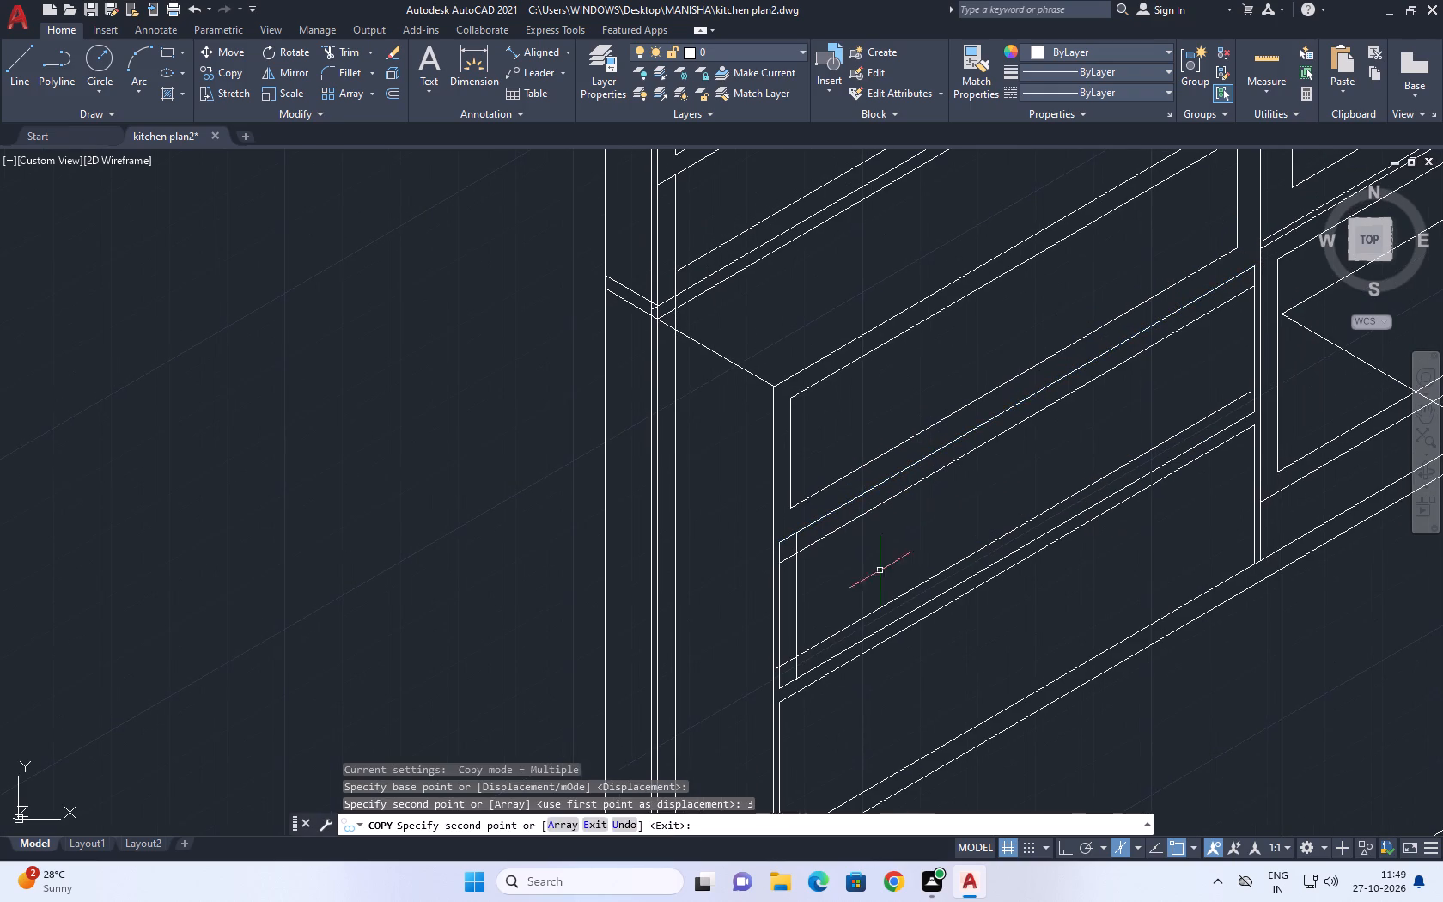
Copy the right edge line of the end cabinet's middle drawer 3 units inwards with ortho on.
left_click(1256, 359)
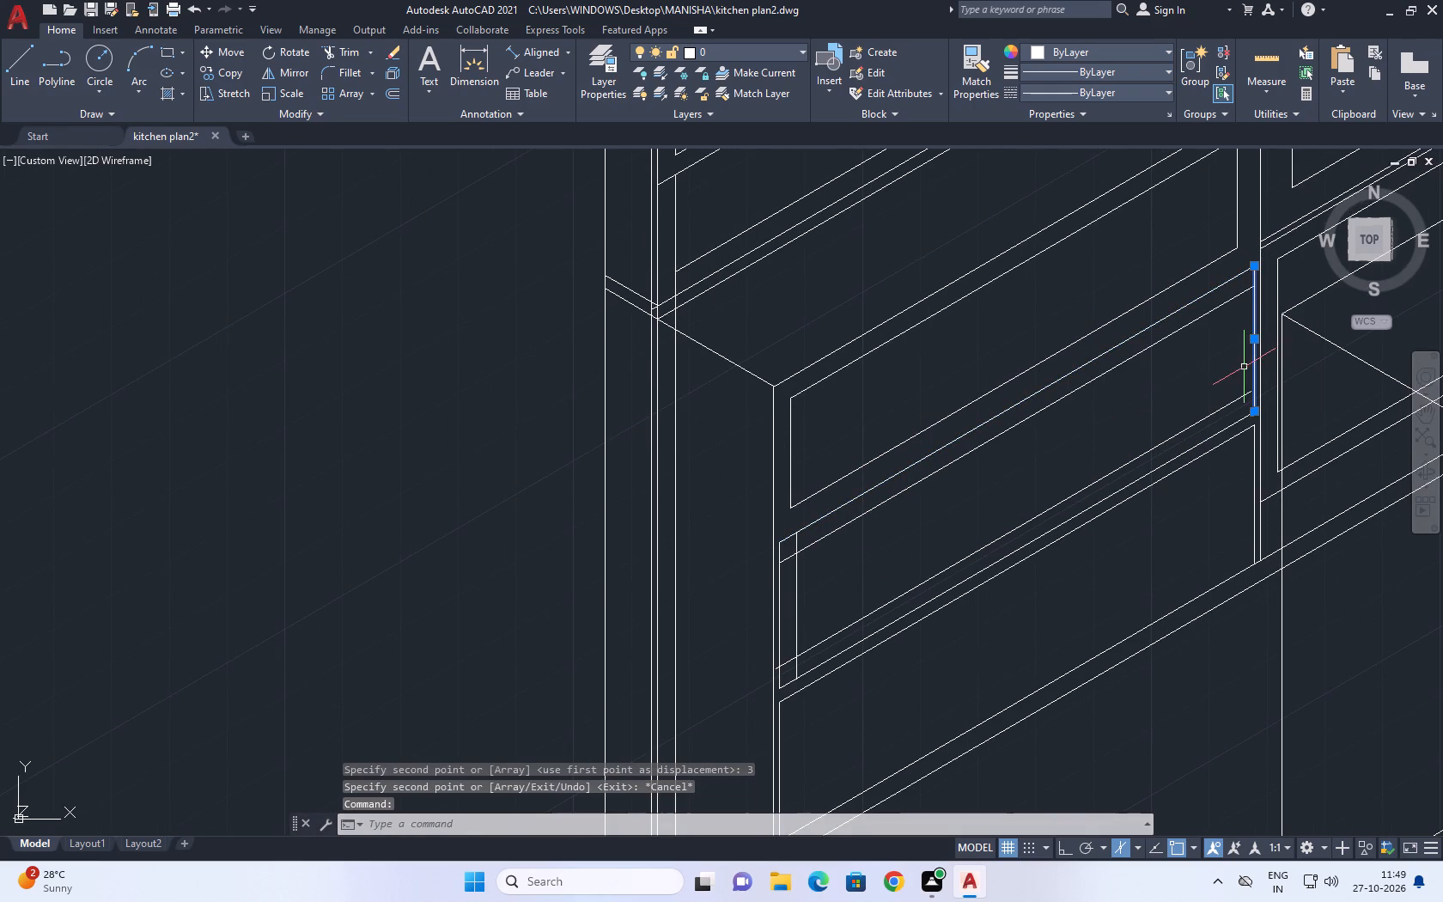
type("co")
key("space")
left_click_drag(1239, 371, 1221, 380)
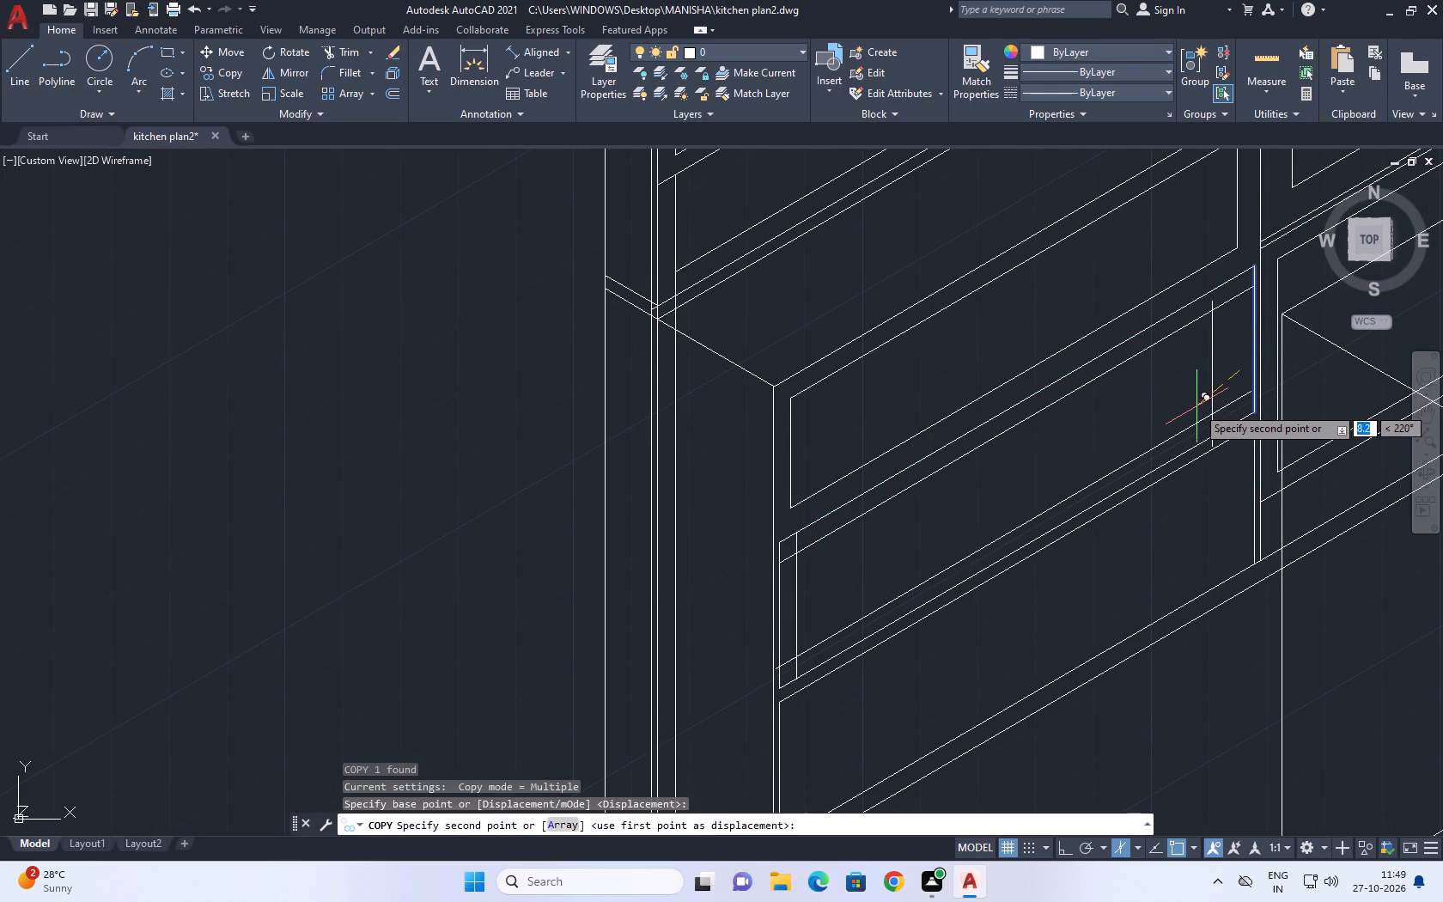
key("F8")
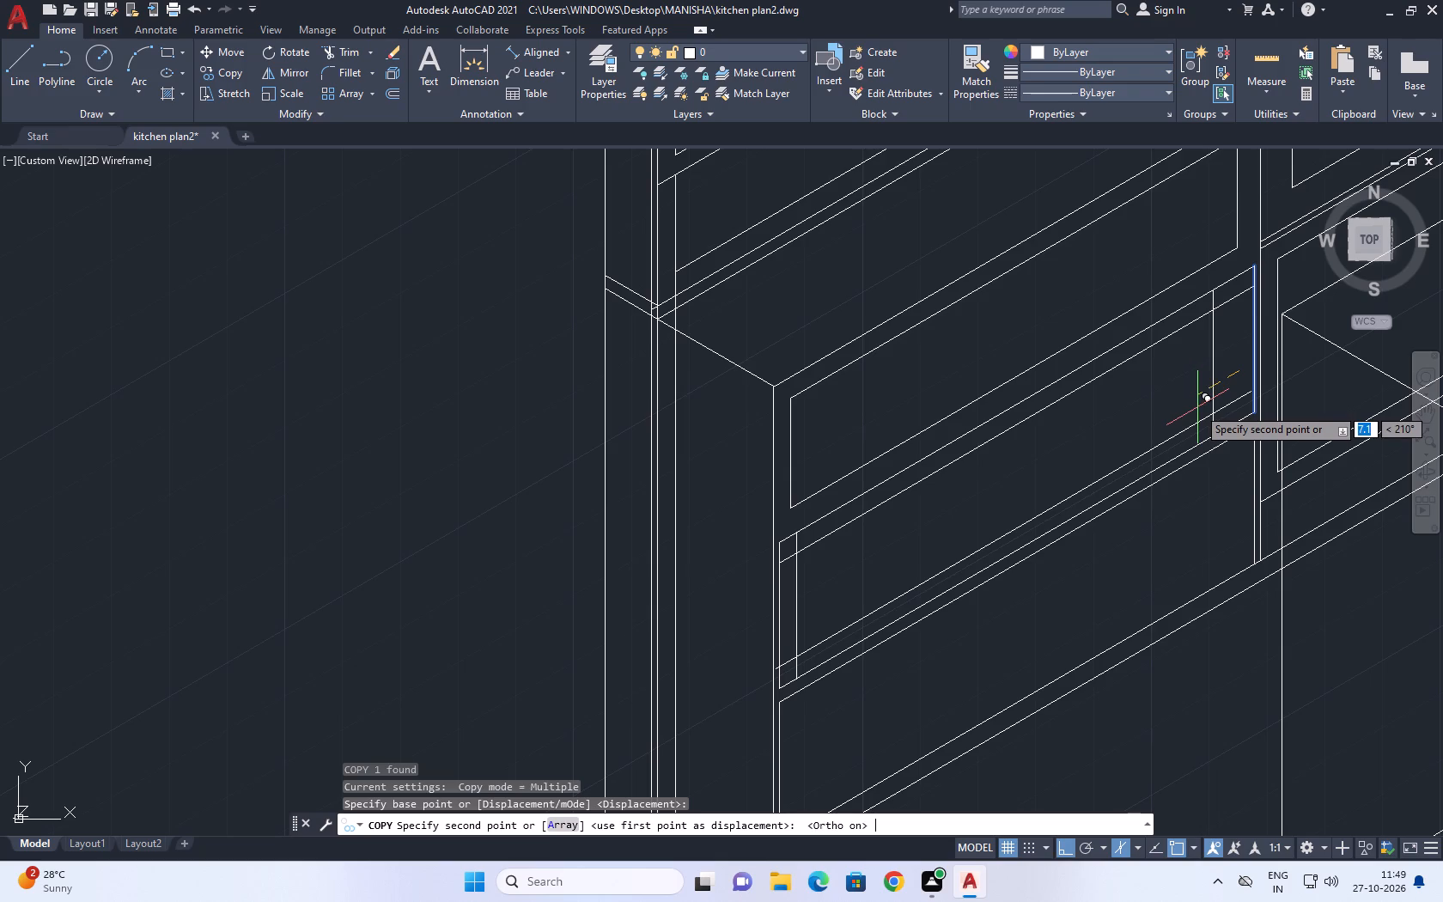
type("3")
key("space")
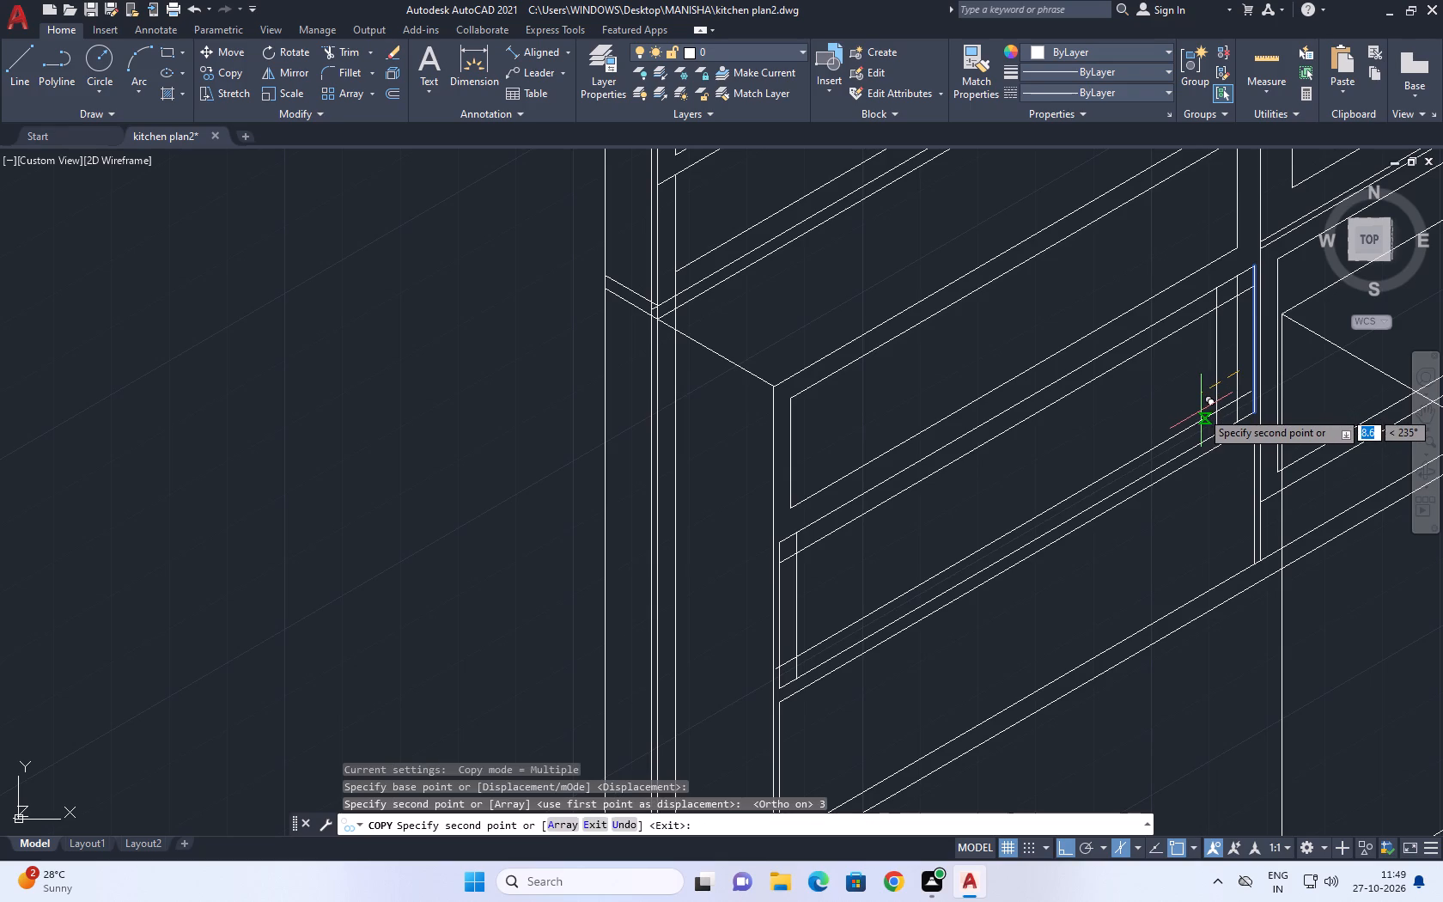
middle_click_drag(1212, 390, 1124, 455)
key("Escape")
Trim the overhanging line ends at the upper and lower right corners of the middle drawer's inset panel.
key("t")
key("r")
key("space")
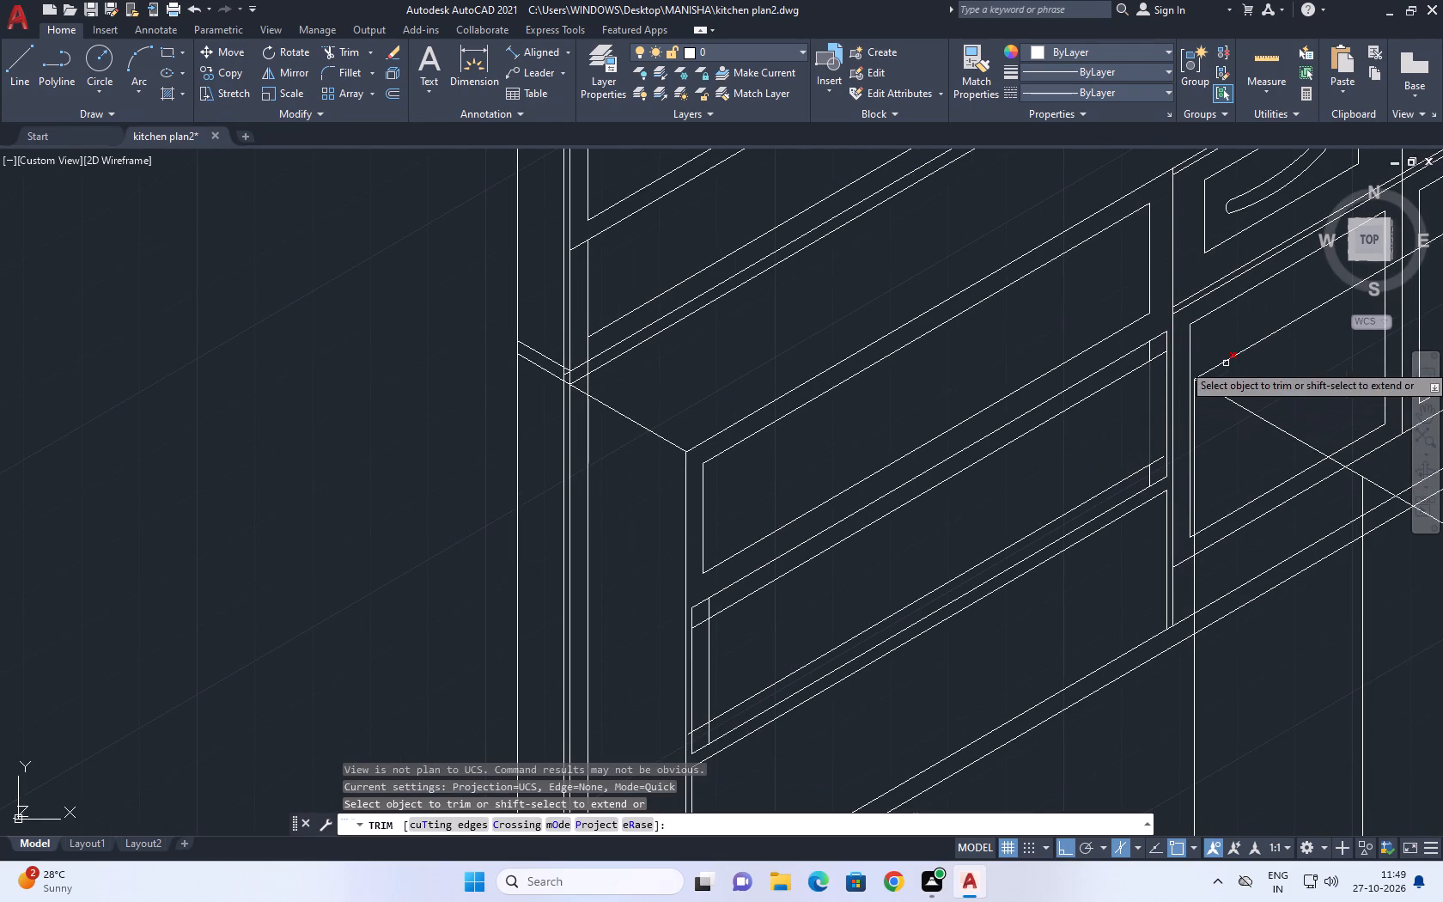
scroll(1135, 362, "up", 3)
left_click(1230, 378)
left_click(1181, 319)
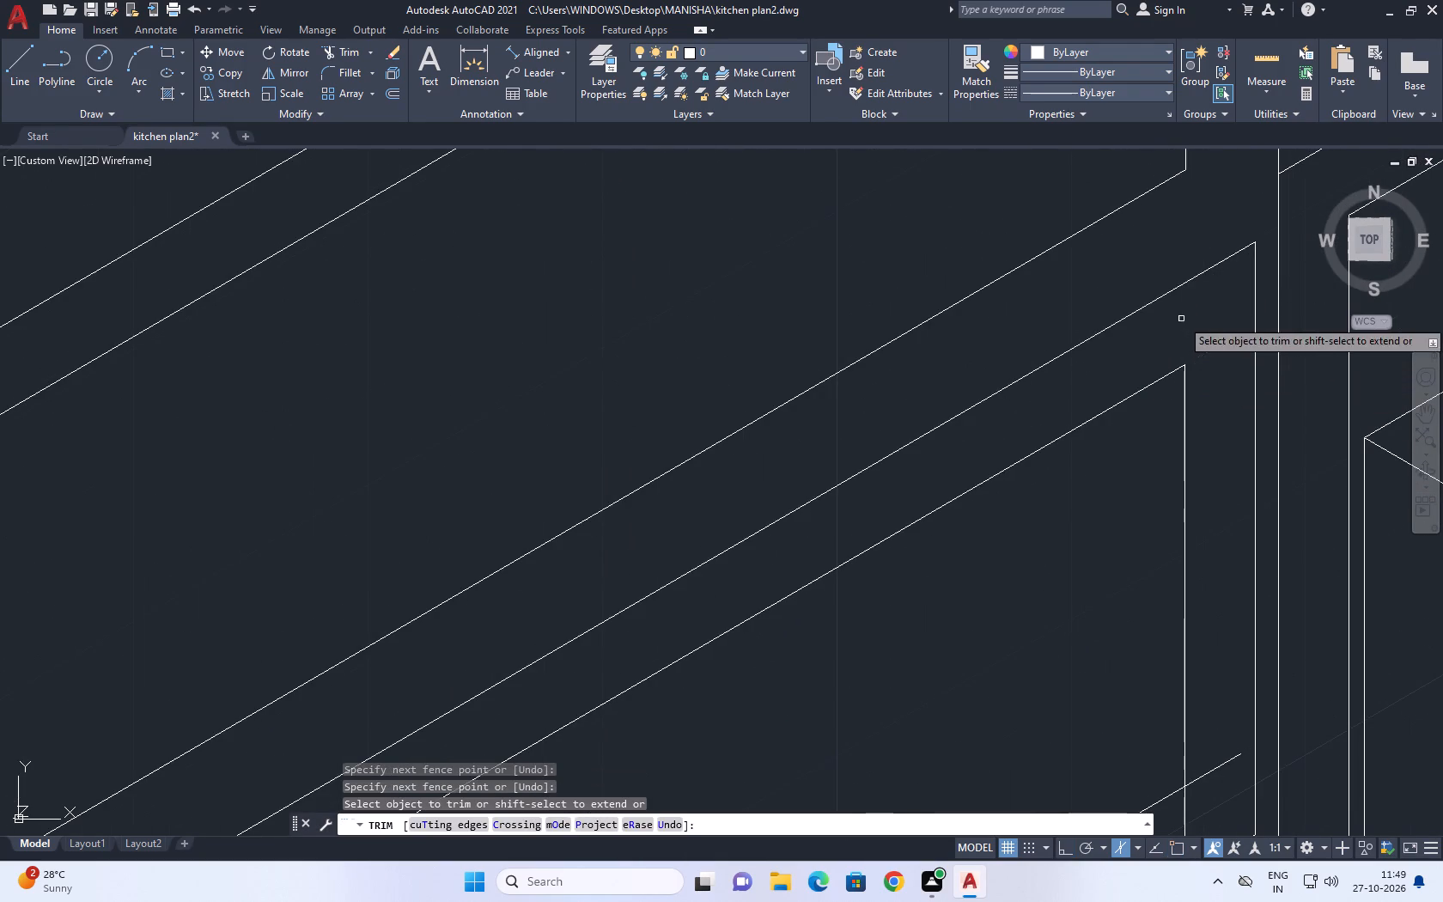
scroll(1194, 371, "down", 3)
scroll(1196, 489, "up", 4)
left_click(1203, 344)
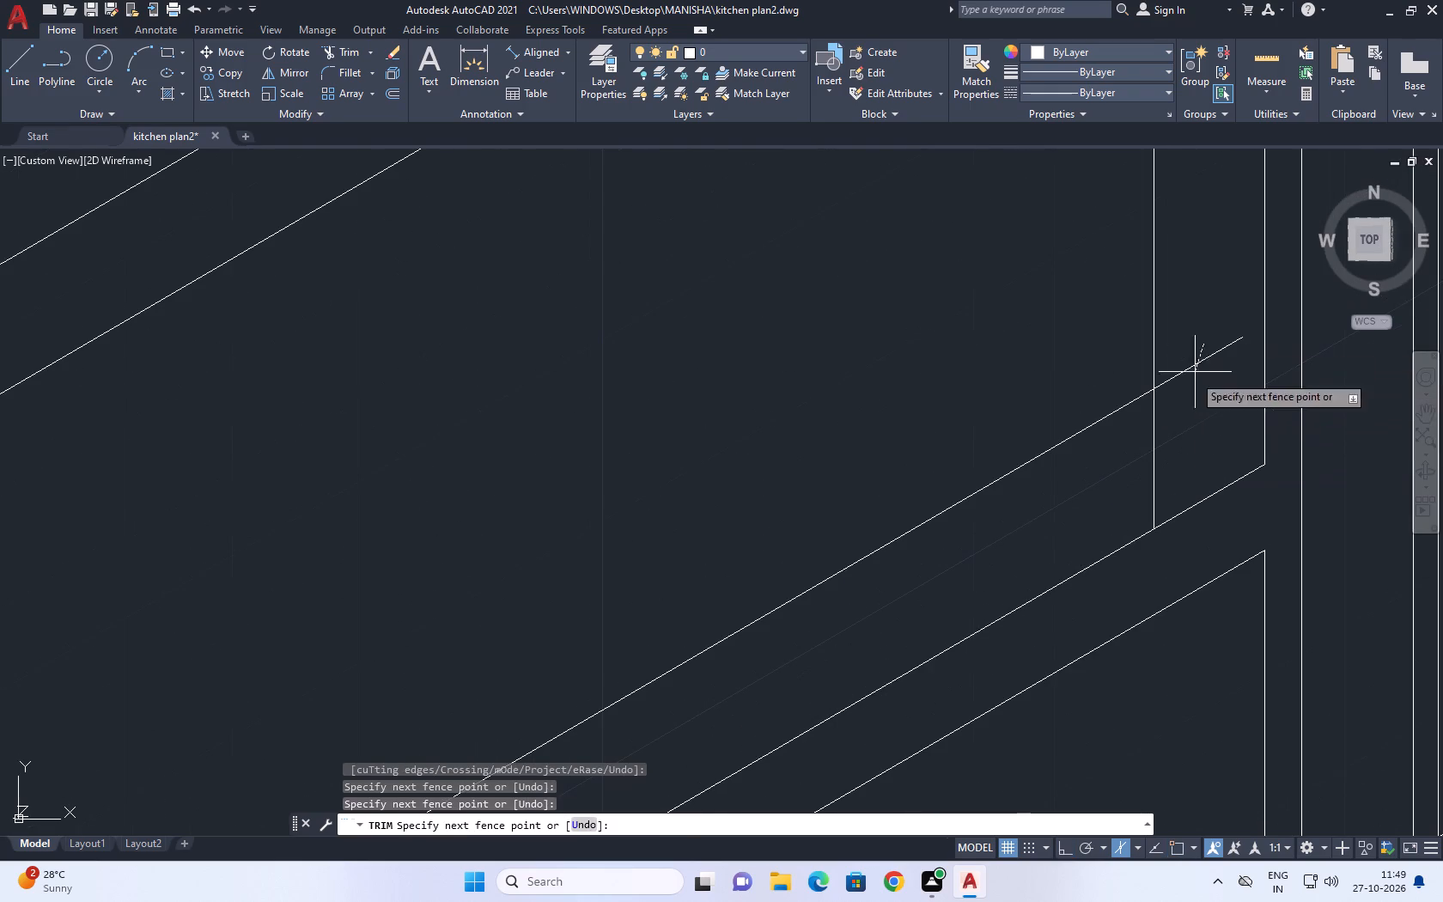
left_click(1136, 463)
Trim the overhanging line ends at the lower and upper left corners of the middle drawer's inset panel.
scroll(1230, 428, "down", 4)
scroll(768, 680, "up", 3)
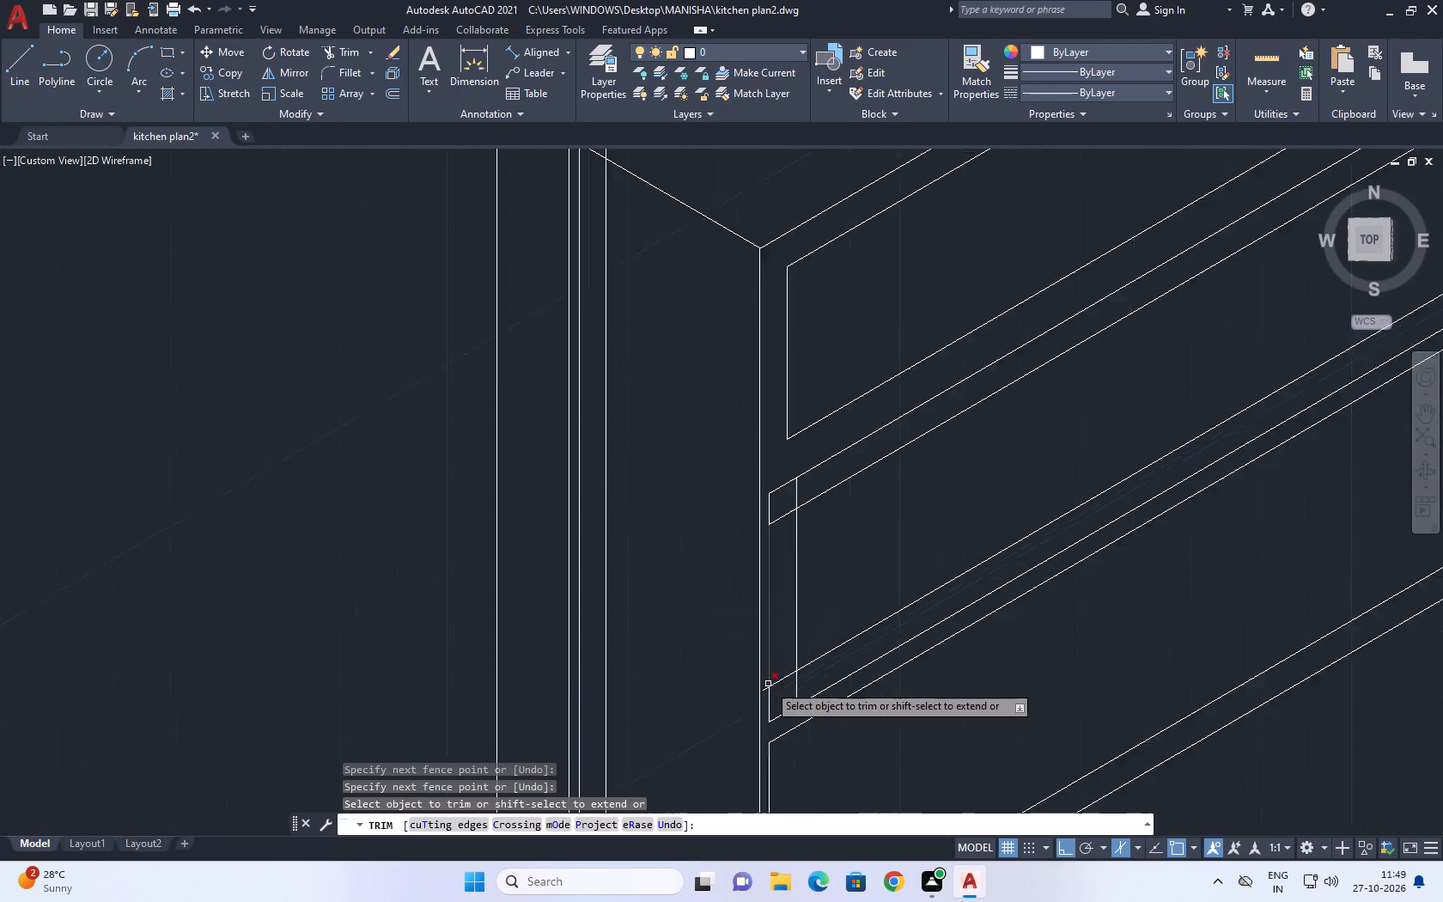
scroll(768, 684, "up", 1)
middle_click_drag(814, 712, 869, 480)
scroll(903, 560, "up", 3)
scroll(1028, 515, "up", 1)
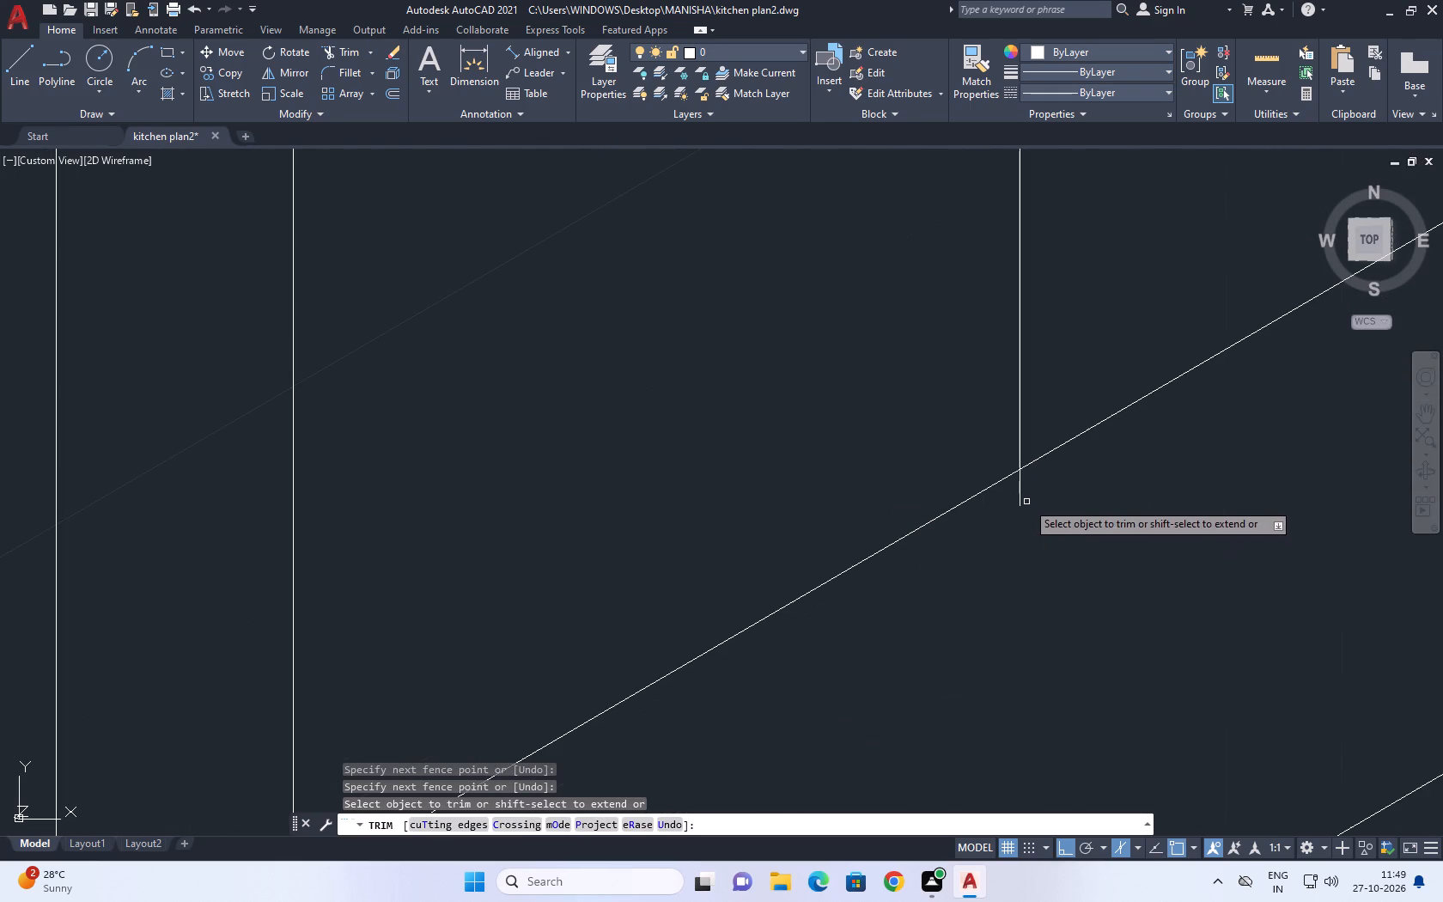
left_click(1026, 480)
left_click(1005, 497)
scroll(1038, 643, "down", 4)
scroll(817, 509, "up", 1)
left_click(843, 482)
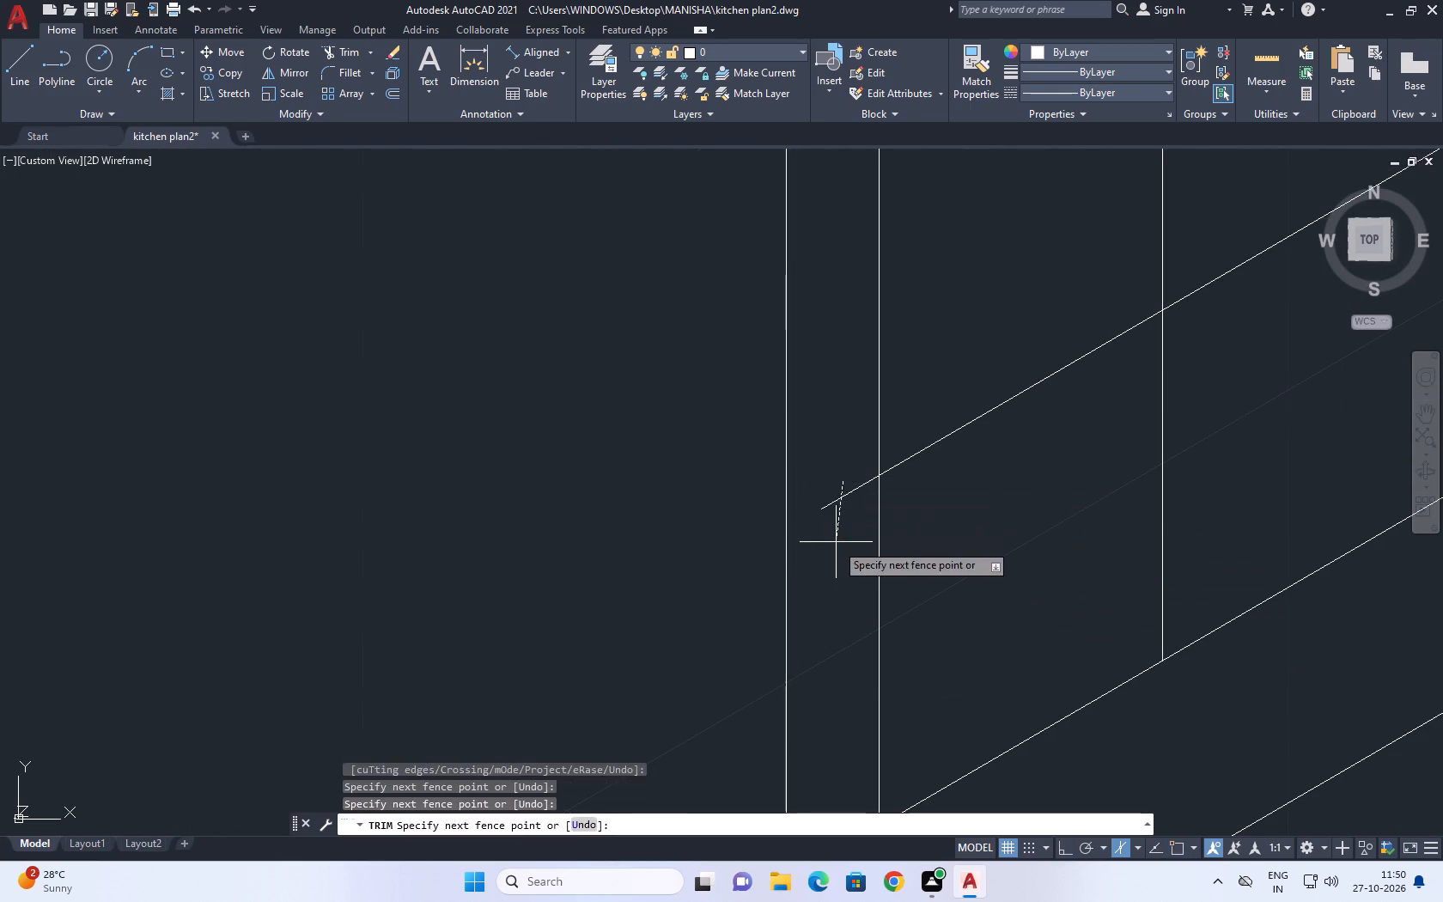
left_click(836, 543)
left_click(1178, 435)
left_click(1011, 347)
scroll(1065, 582, "down", 4)
middle_click_drag(1078, 452, 1003, 545)
scroll(984, 356, "up", 4)
left_click(1124, 321)
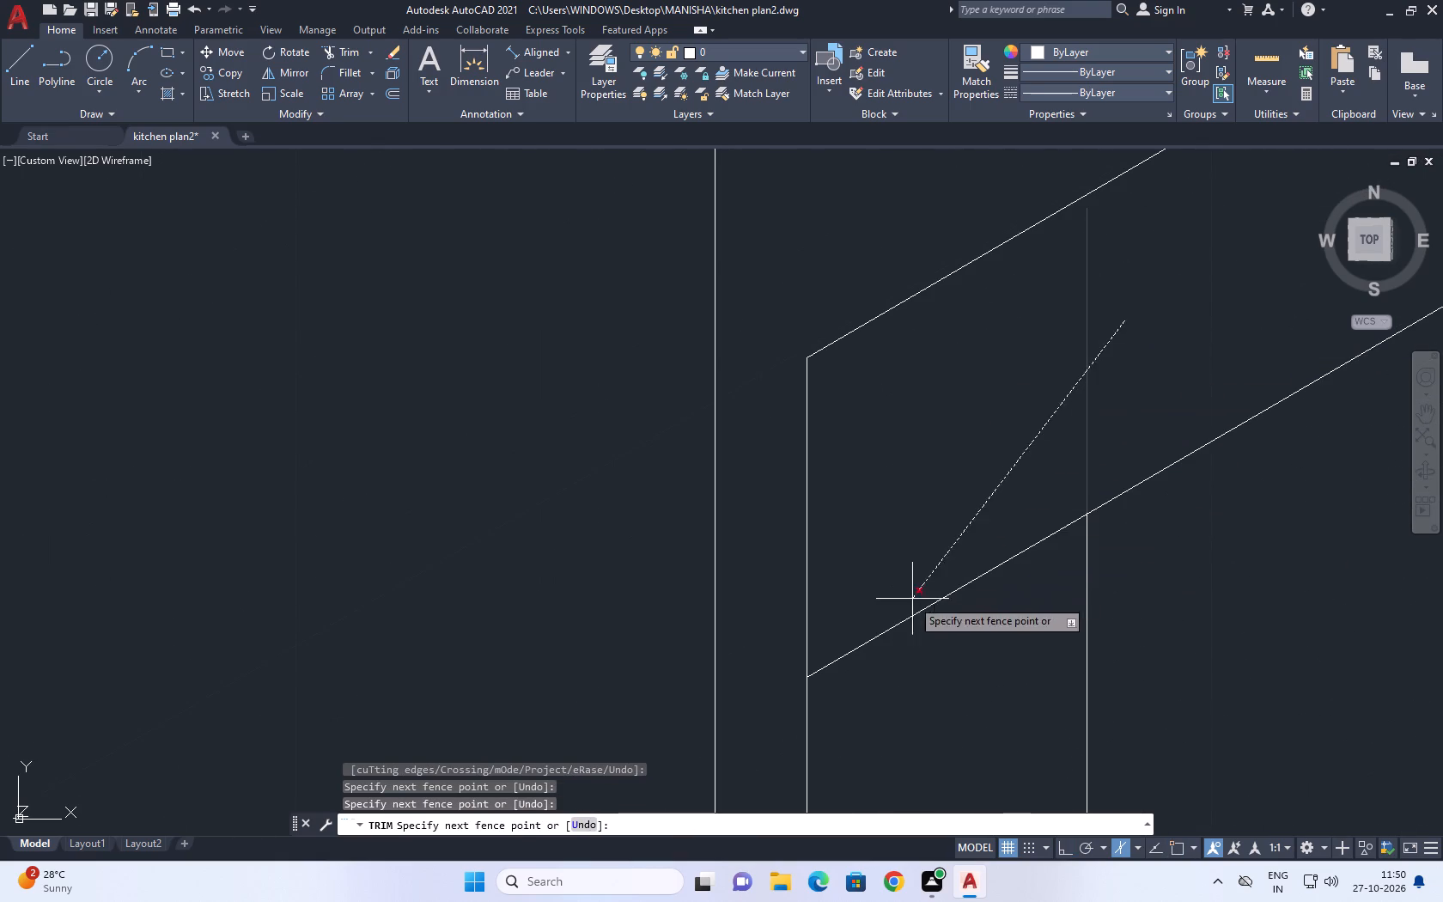
left_click(917, 659)
right_click(929, 456)
left_click(981, 486)
Delete the outer left edge line of the middle drawer.
scroll(896, 484, "down", 6)
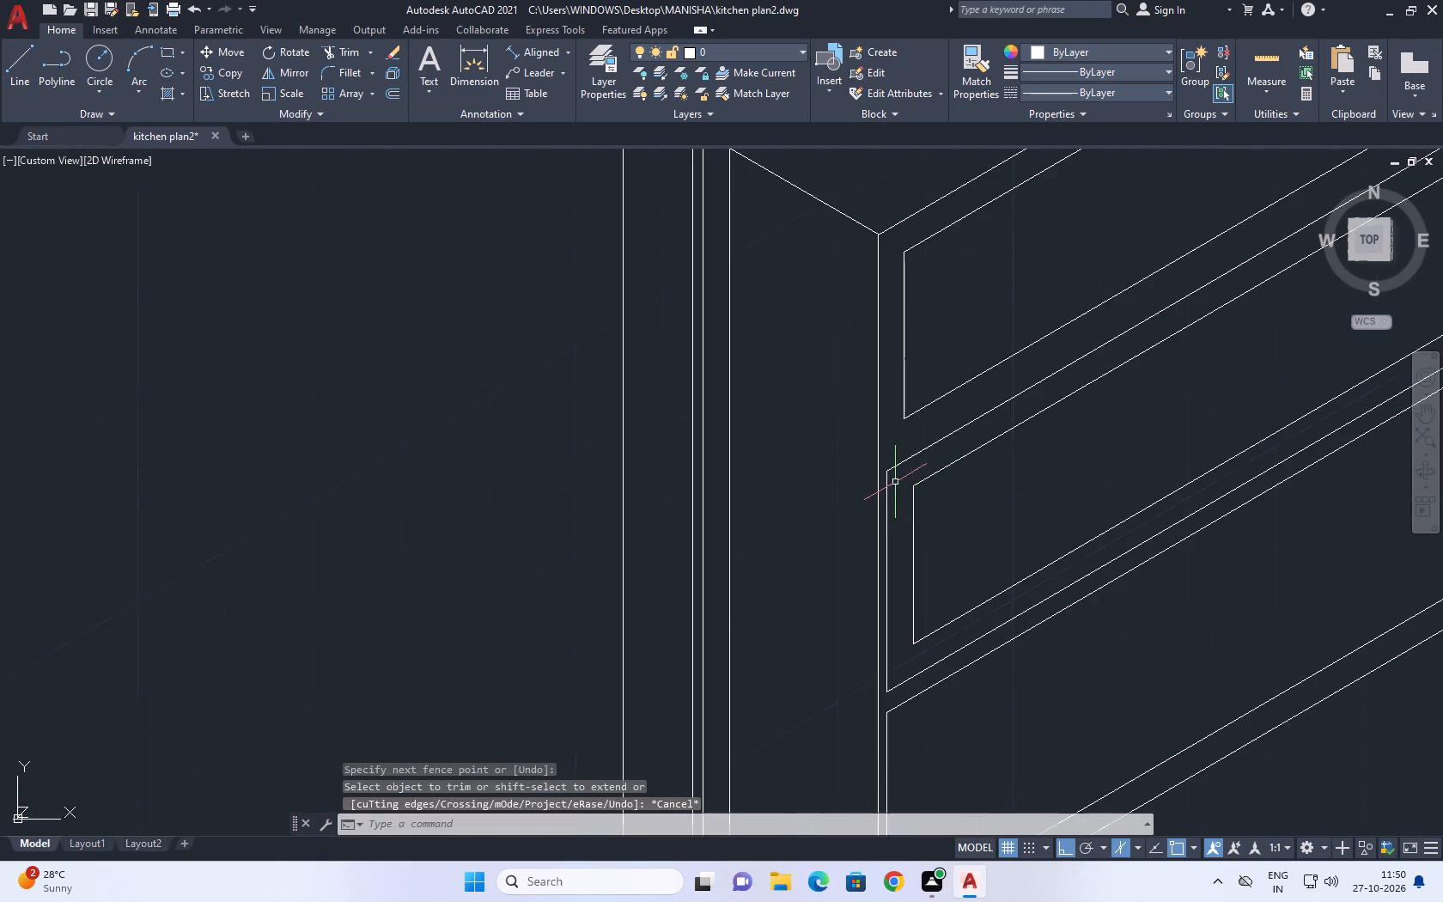
scroll(1080, 478, "down", 5)
middle_click_drag(1154, 494, 996, 471)
scroll(938, 454, "up", 4)
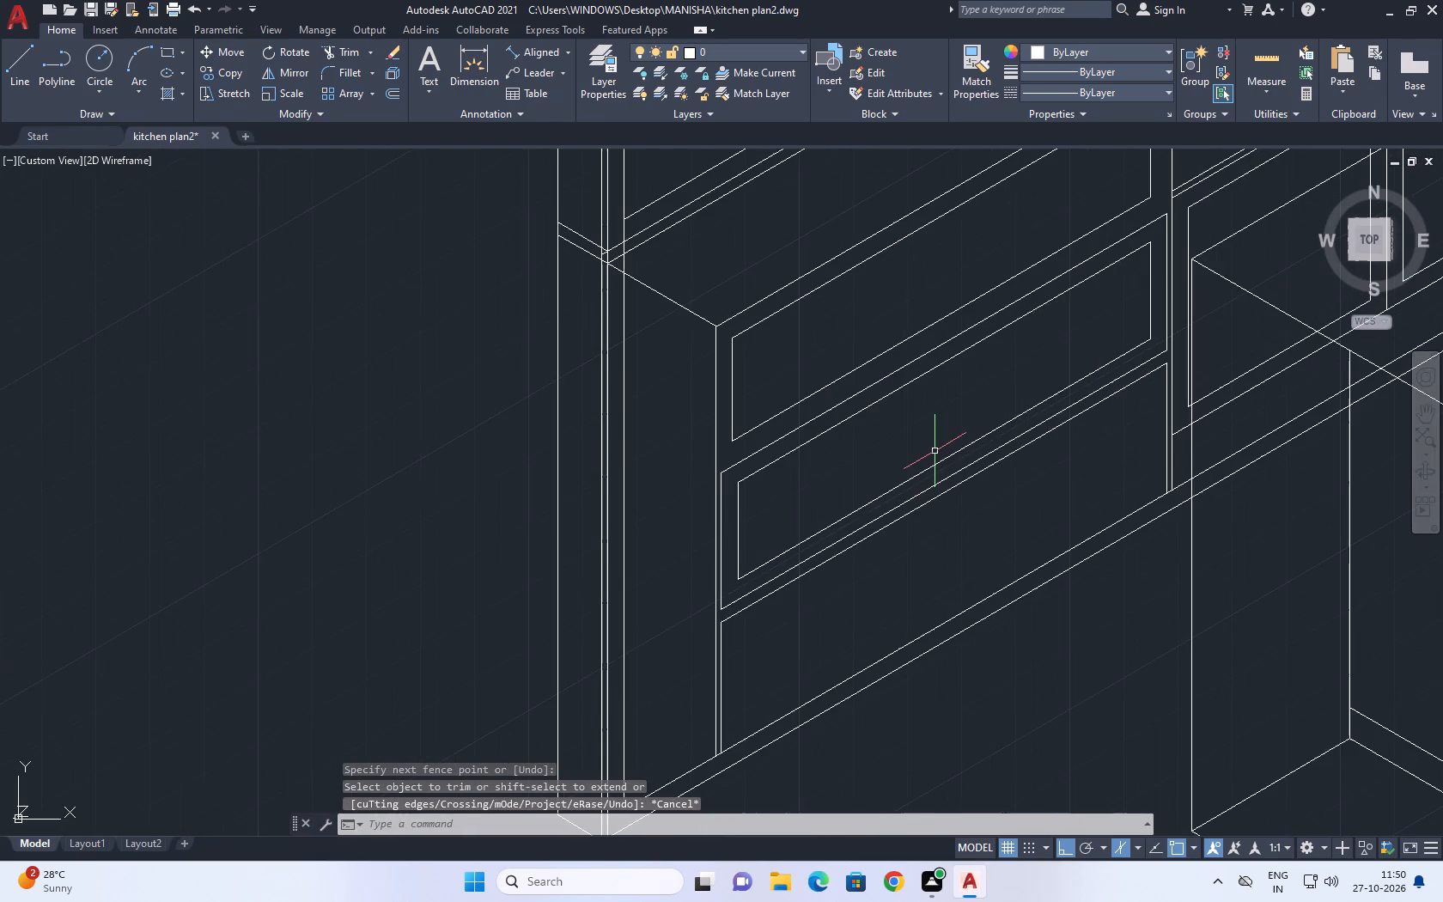
scroll(721, 508, "up", 1)
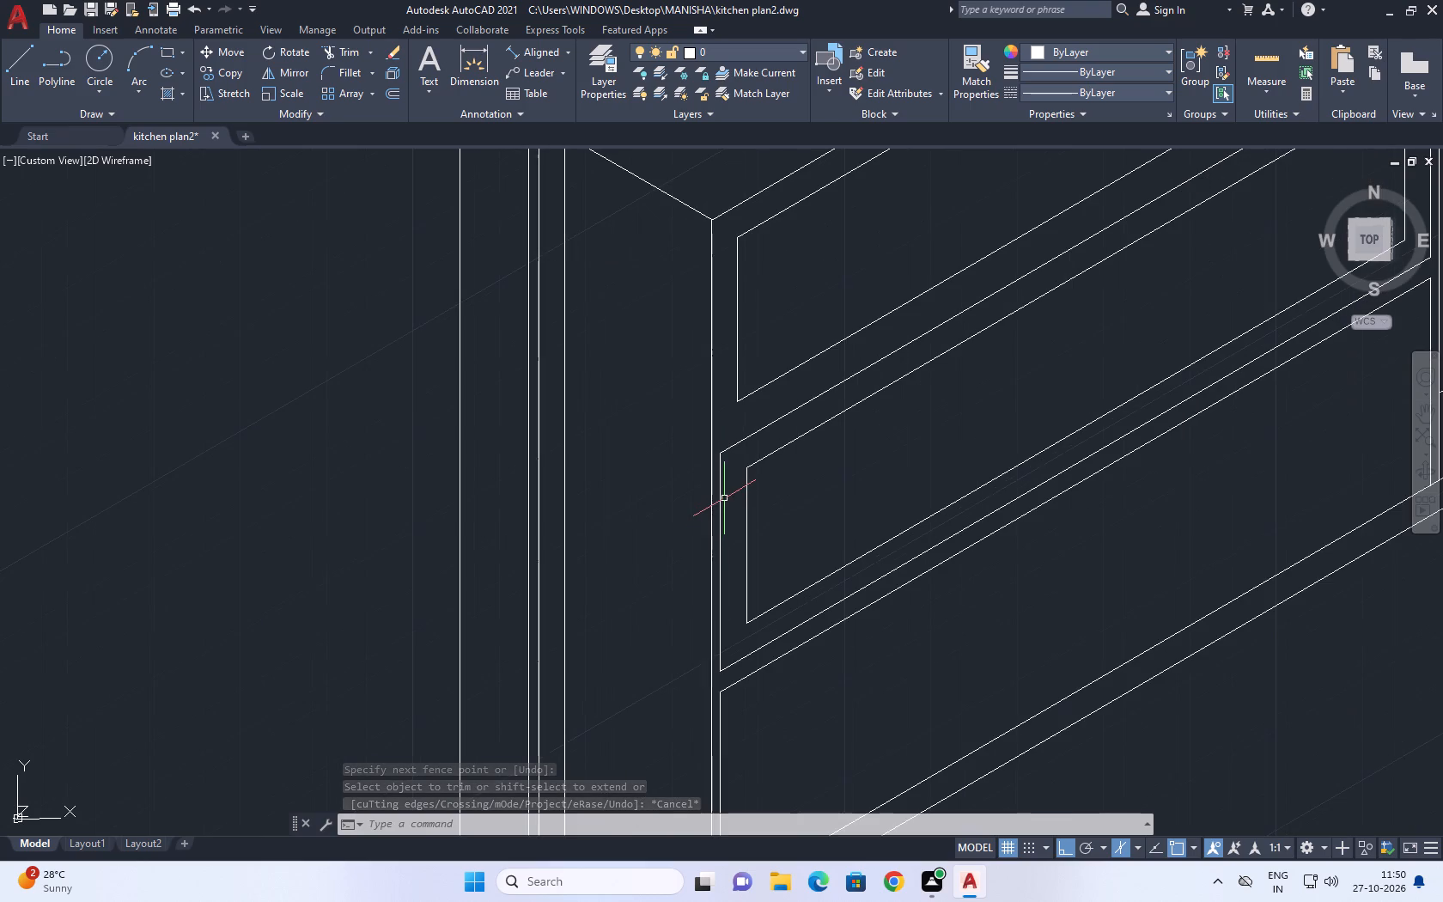
left_click(720, 493)
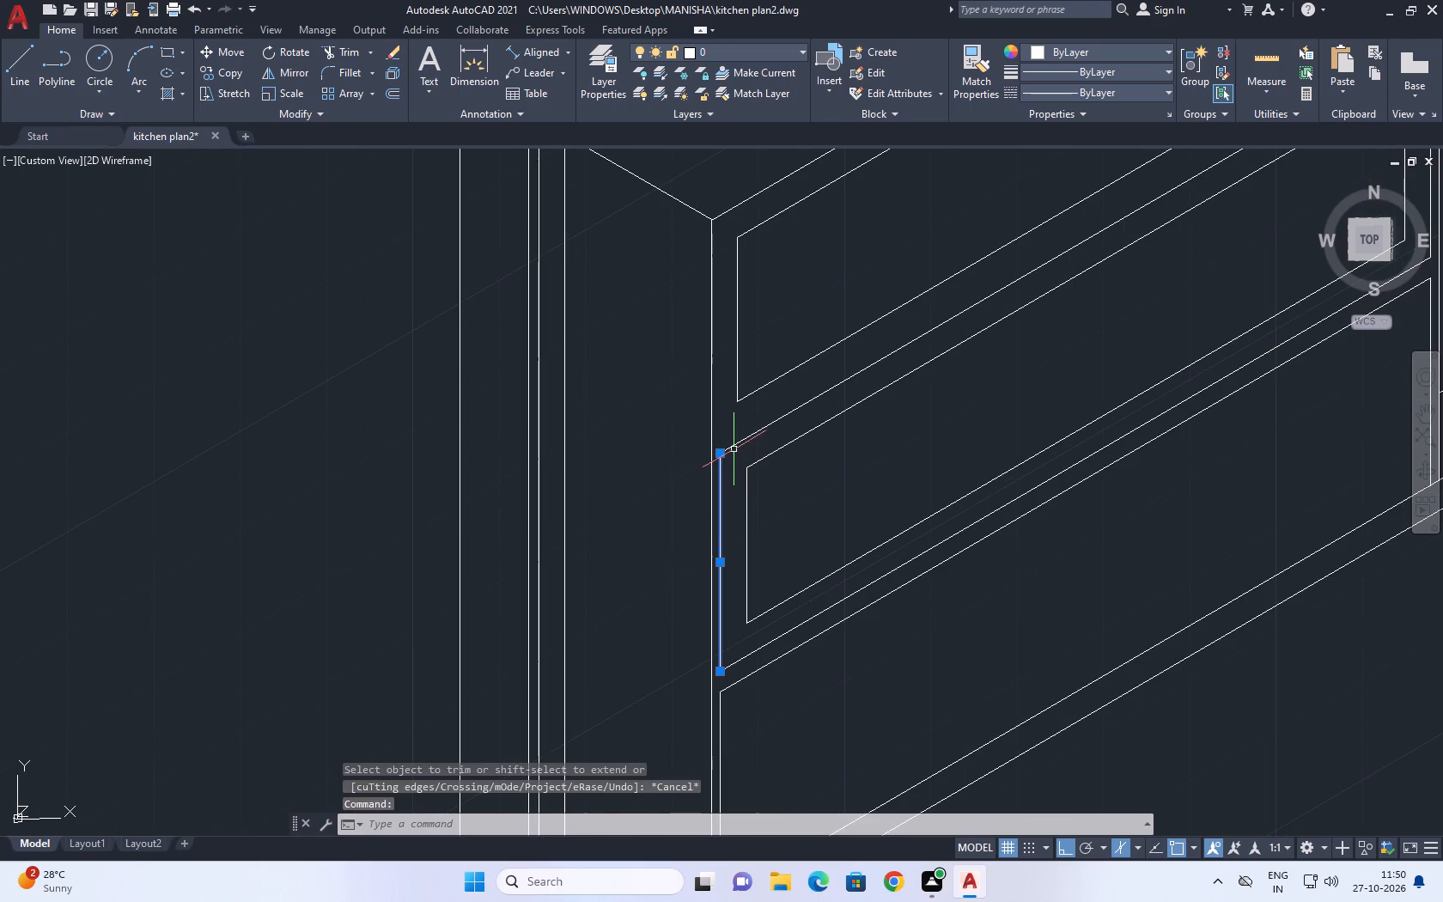
key("Delete")
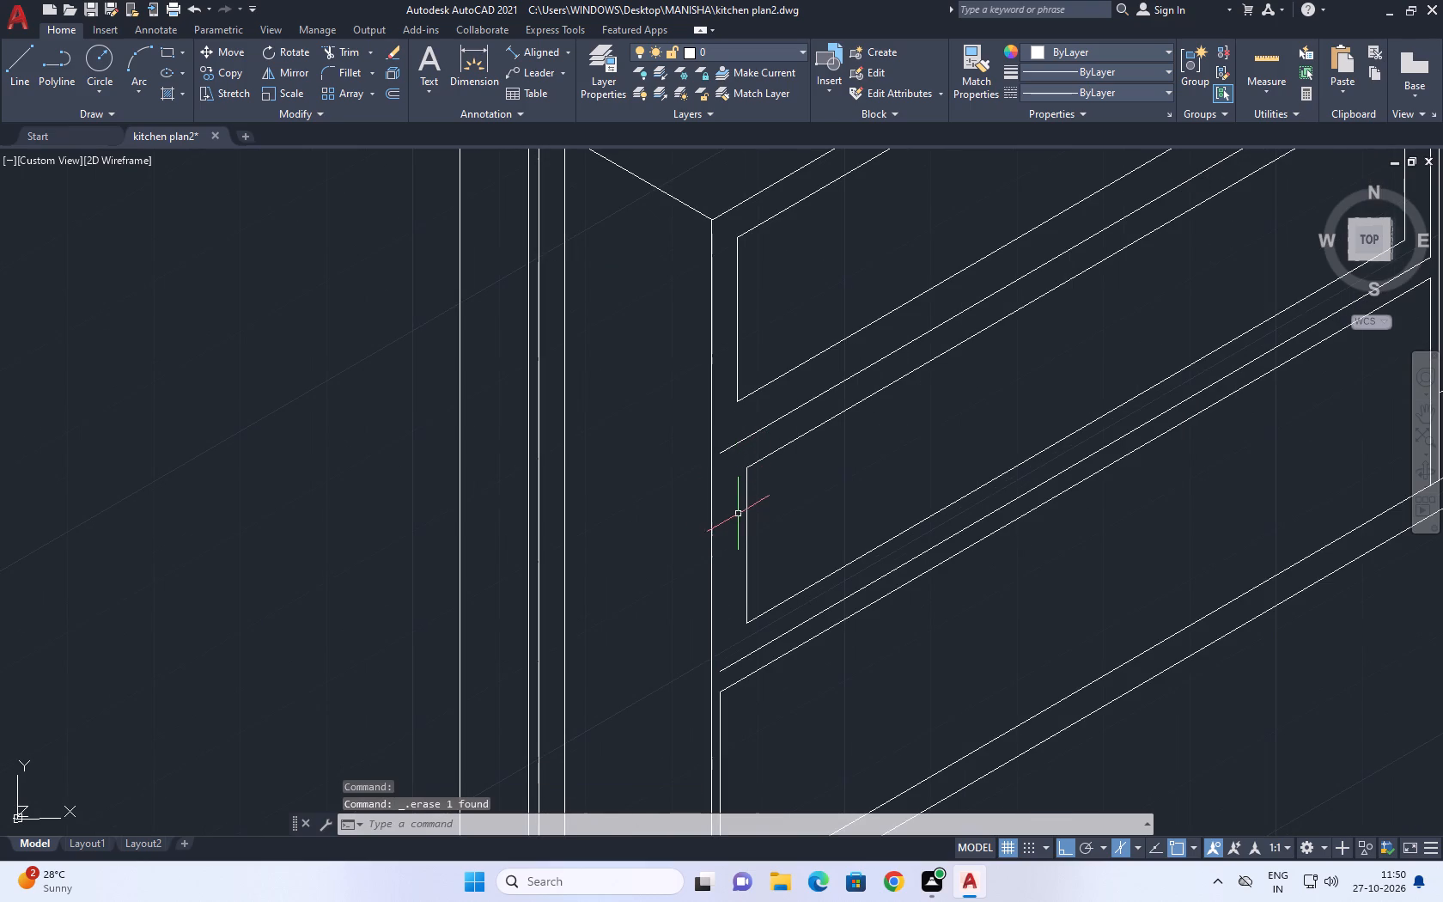
Extend the middle drawer's outer top line to the cabinet's left edge.
scroll(774, 534, "down", 1)
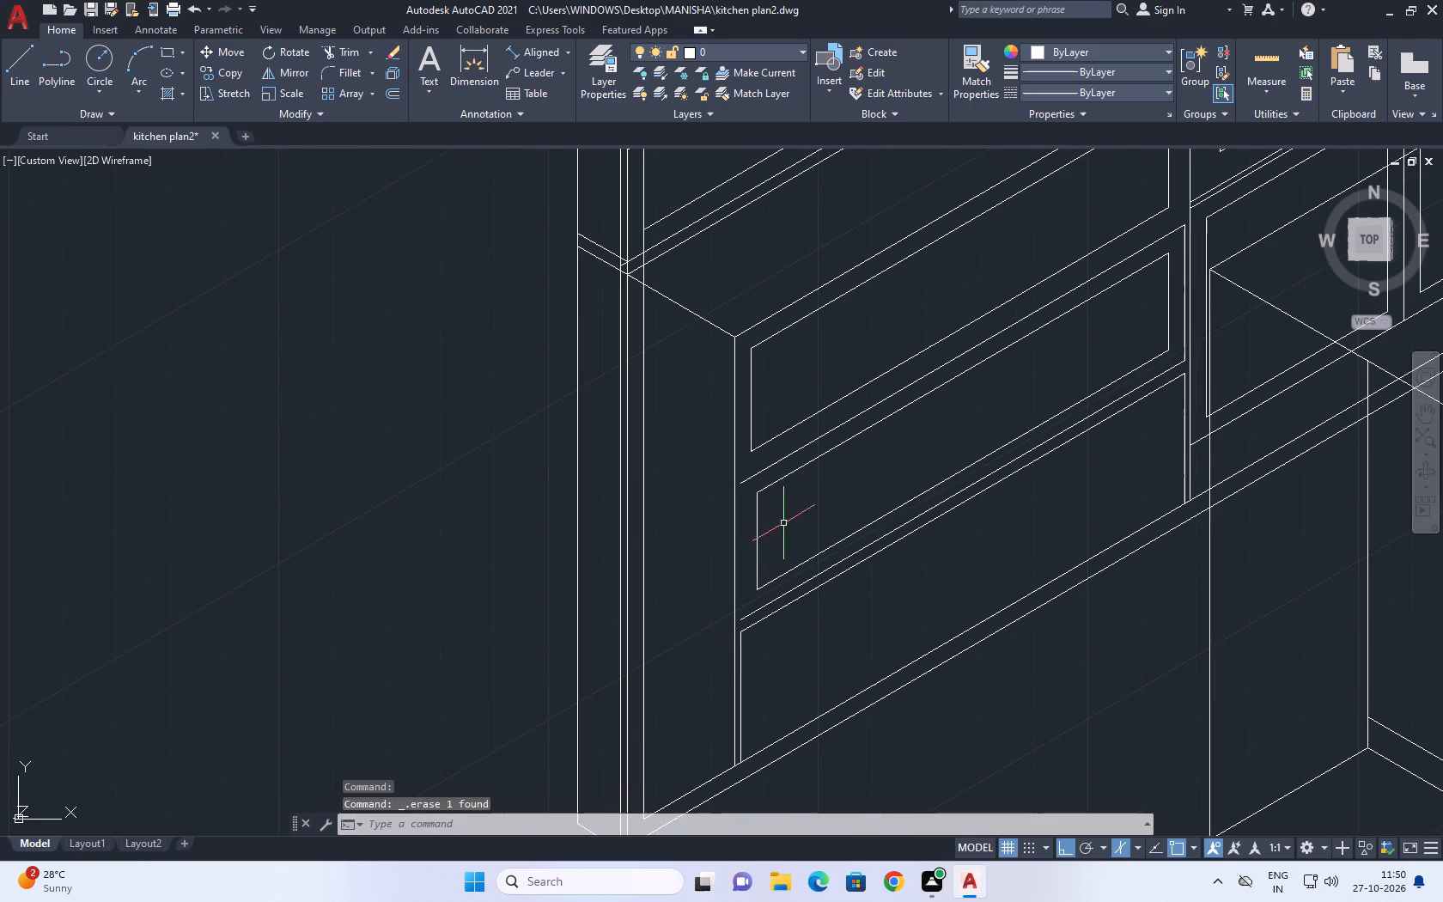
middle_click_drag(831, 528, 742, 522)
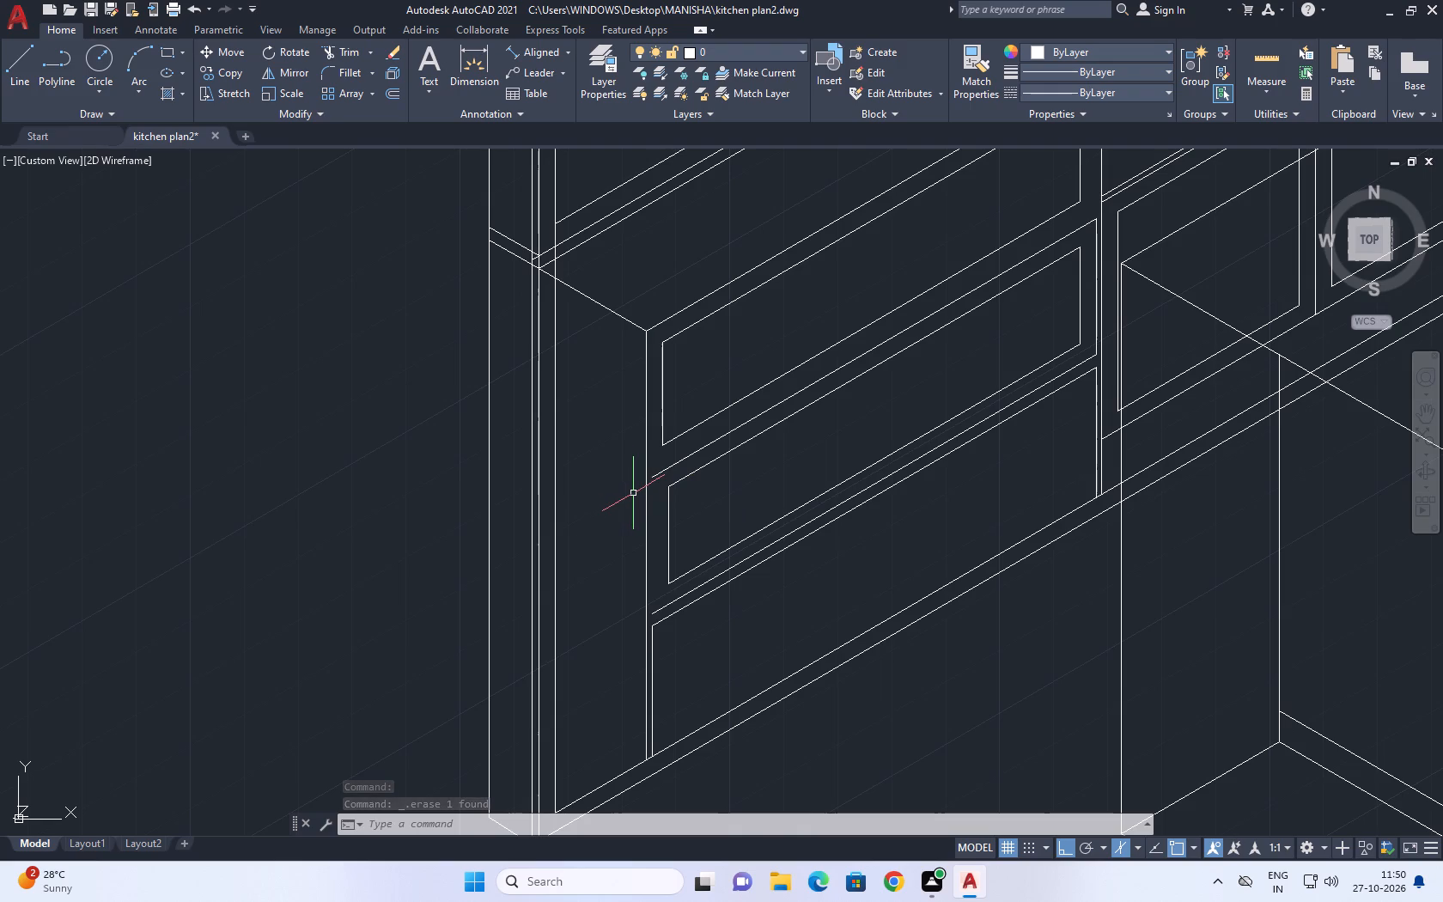
type("ex")
key("space")
left_click(662, 471)
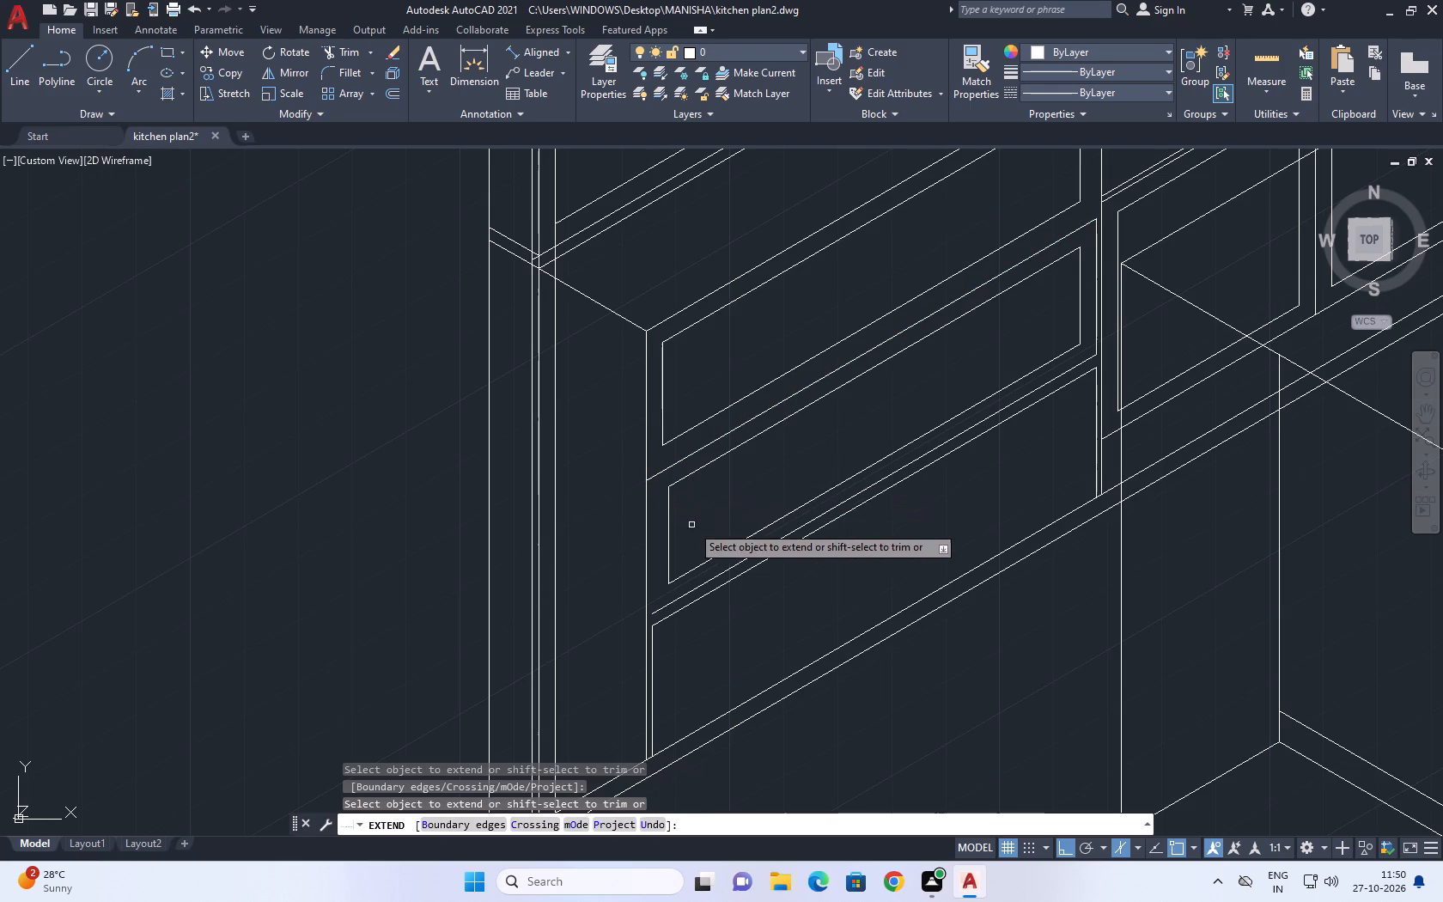
key("Escape")
Delete the top edge line of the bottom drawer.
left_click(711, 588)
left_click(703, 600)
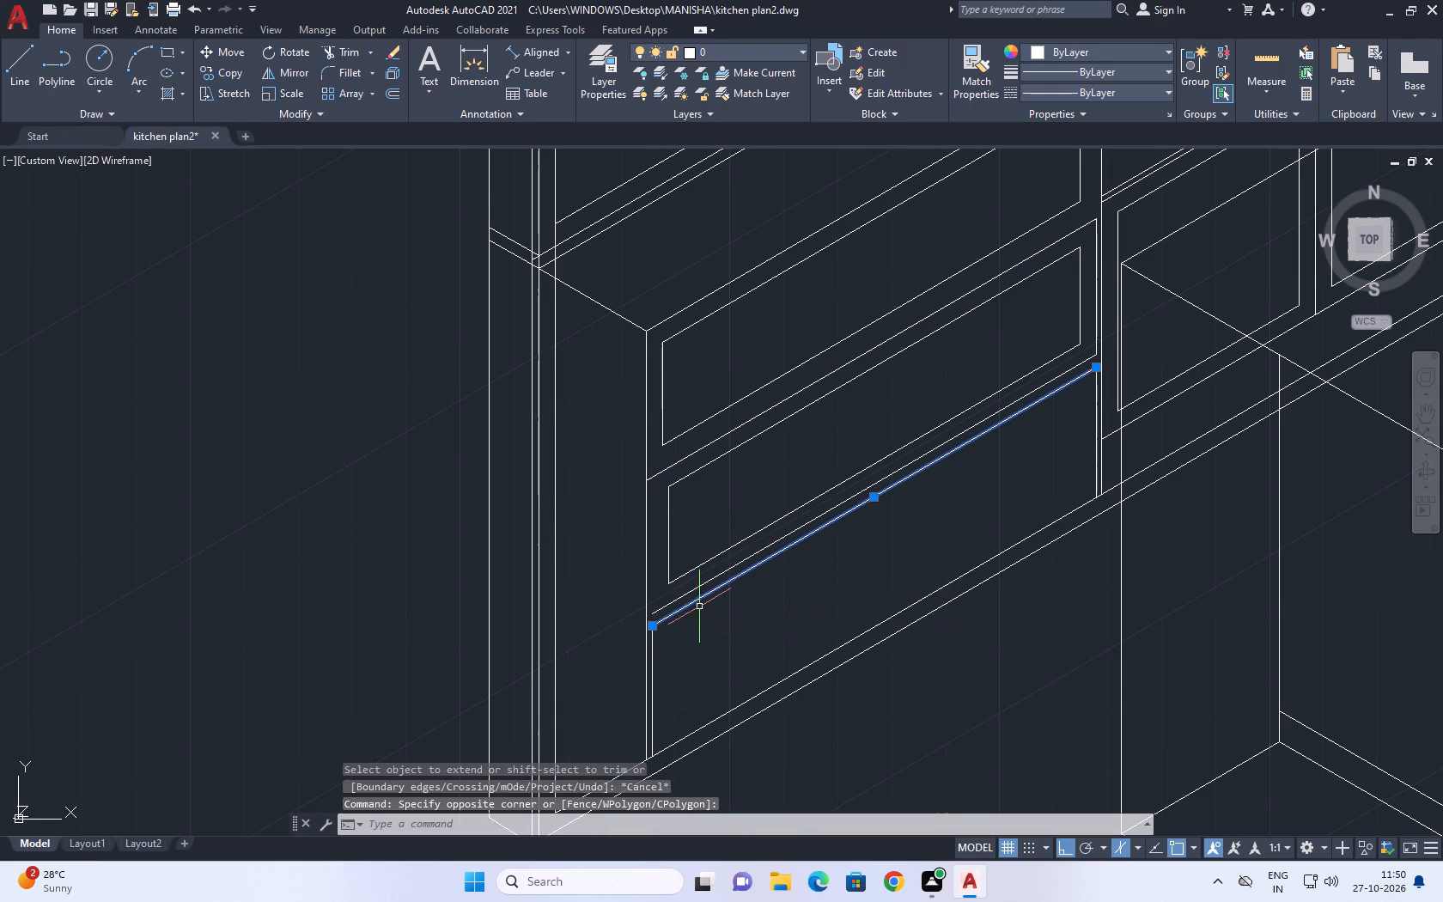
key("Delete")
Copy the middle drawer's outer bottom line 3 units downwards as the bottom drawer's new top line.
middle_click_drag(775, 593, 745, 466)
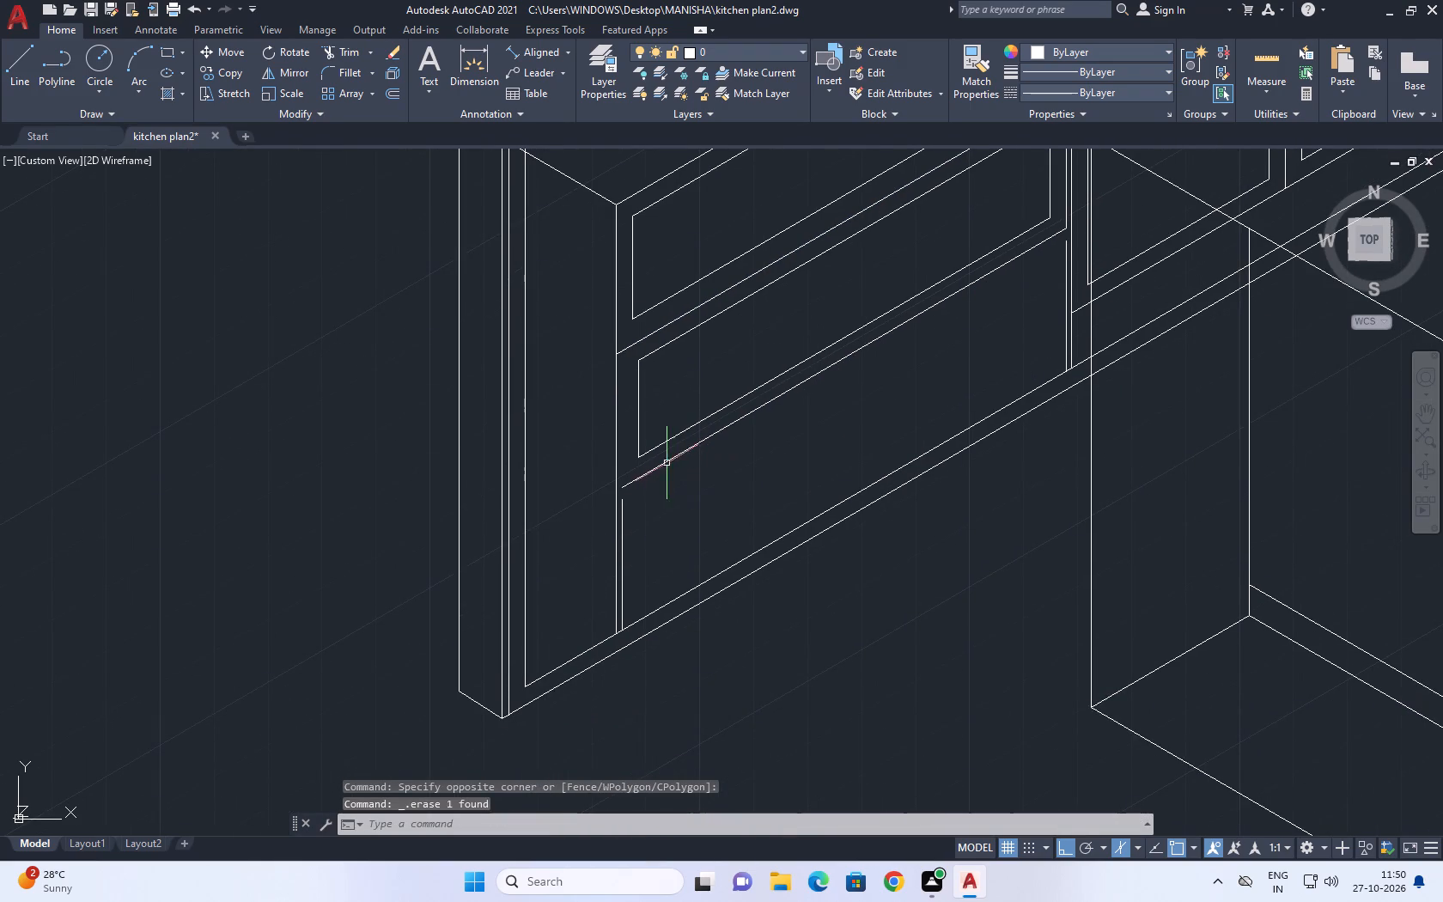
left_click(661, 461)
type("co")
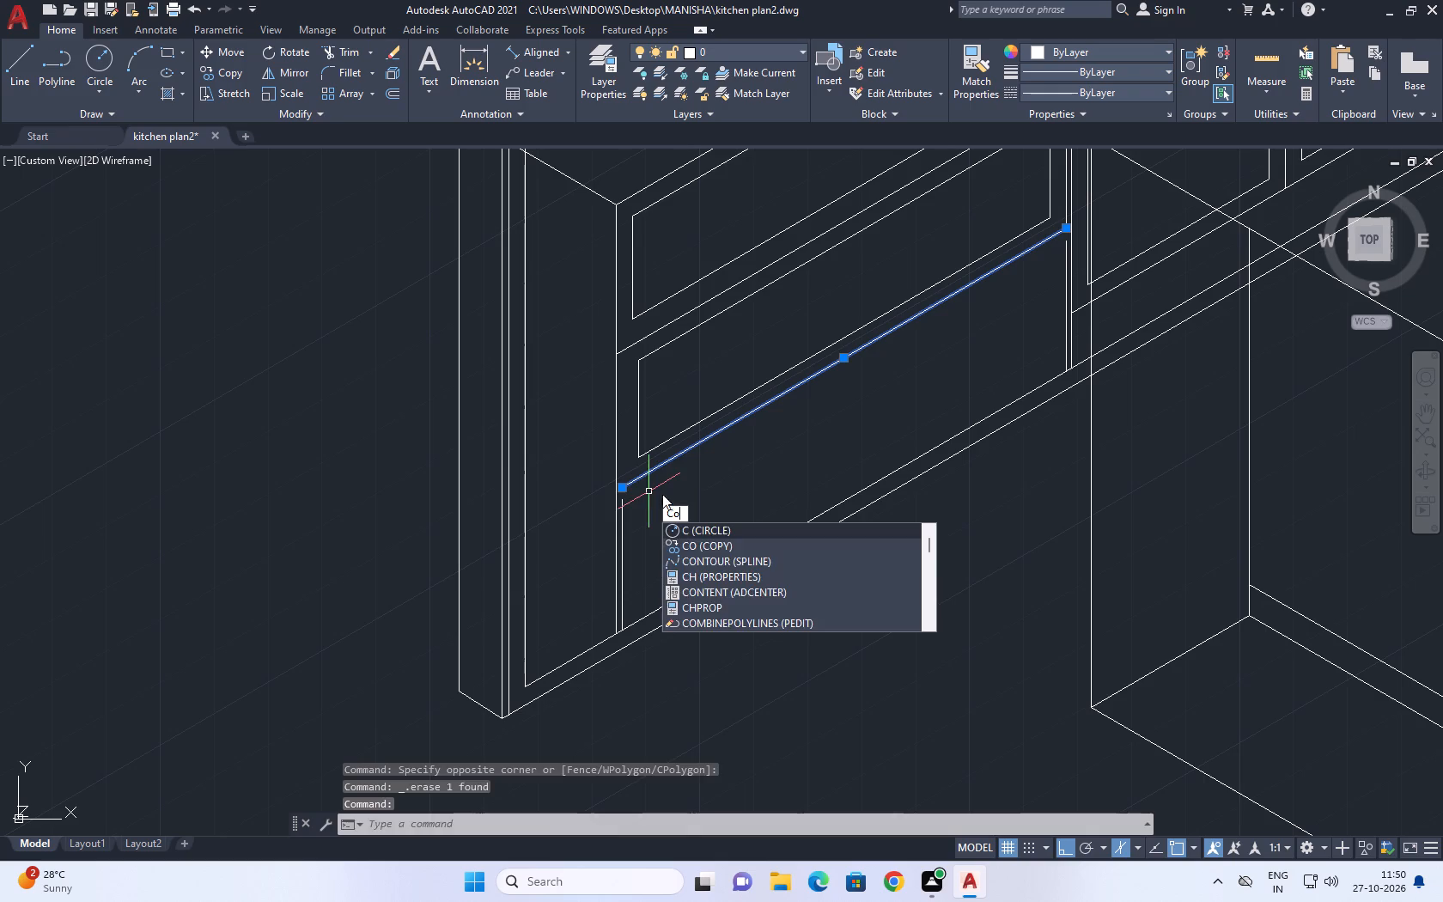
key("space")
left_click(685, 481)
type("3")
key("space")
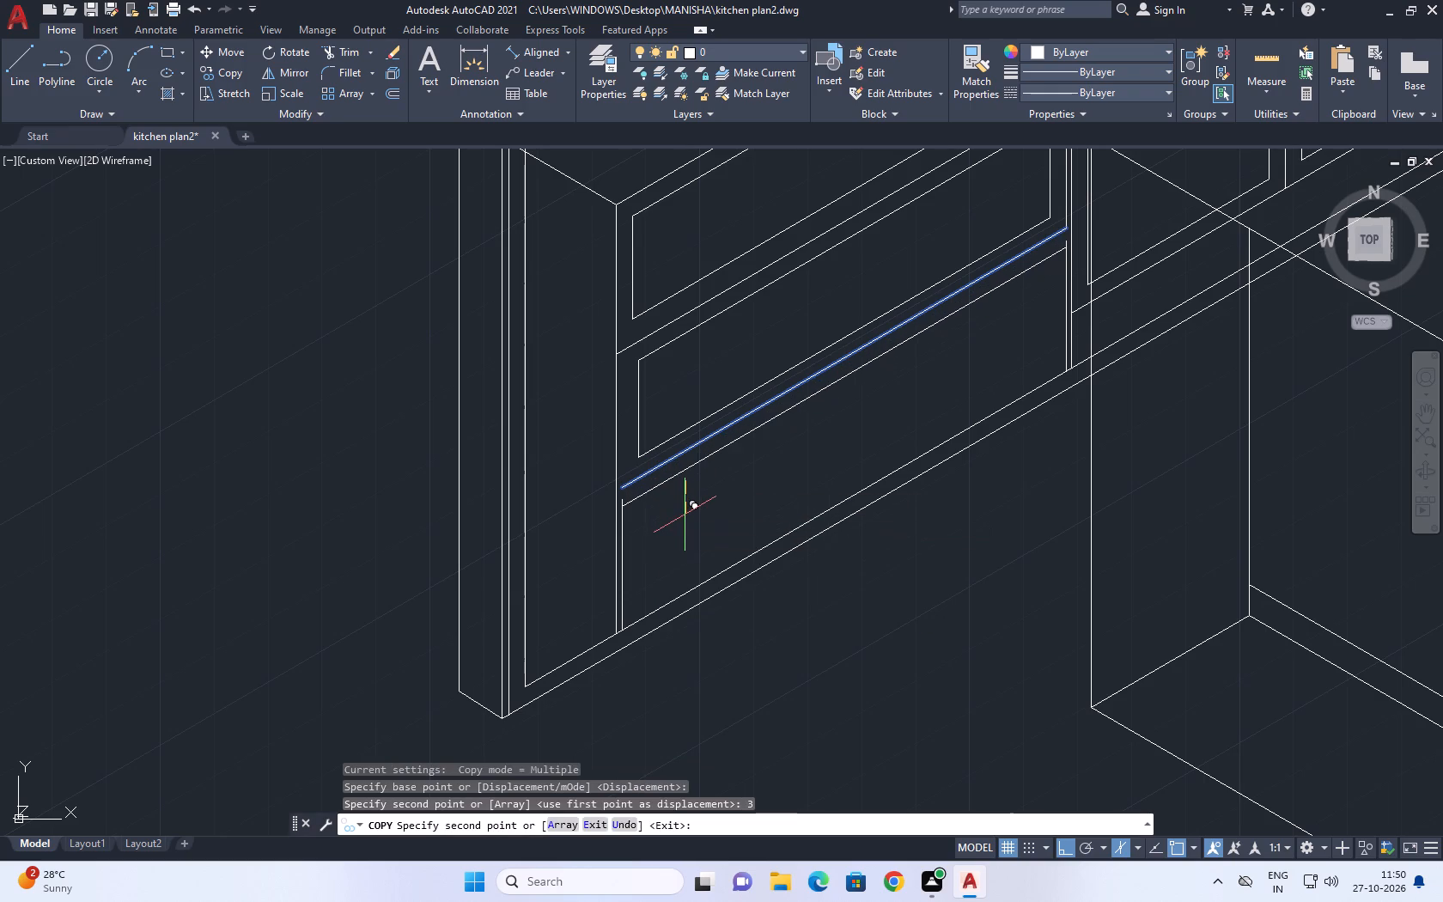
key("Escape")
Trim the ends of the bottom drawer's left and right edge lines that overhang above its new top line.
type("tr")
key("space")
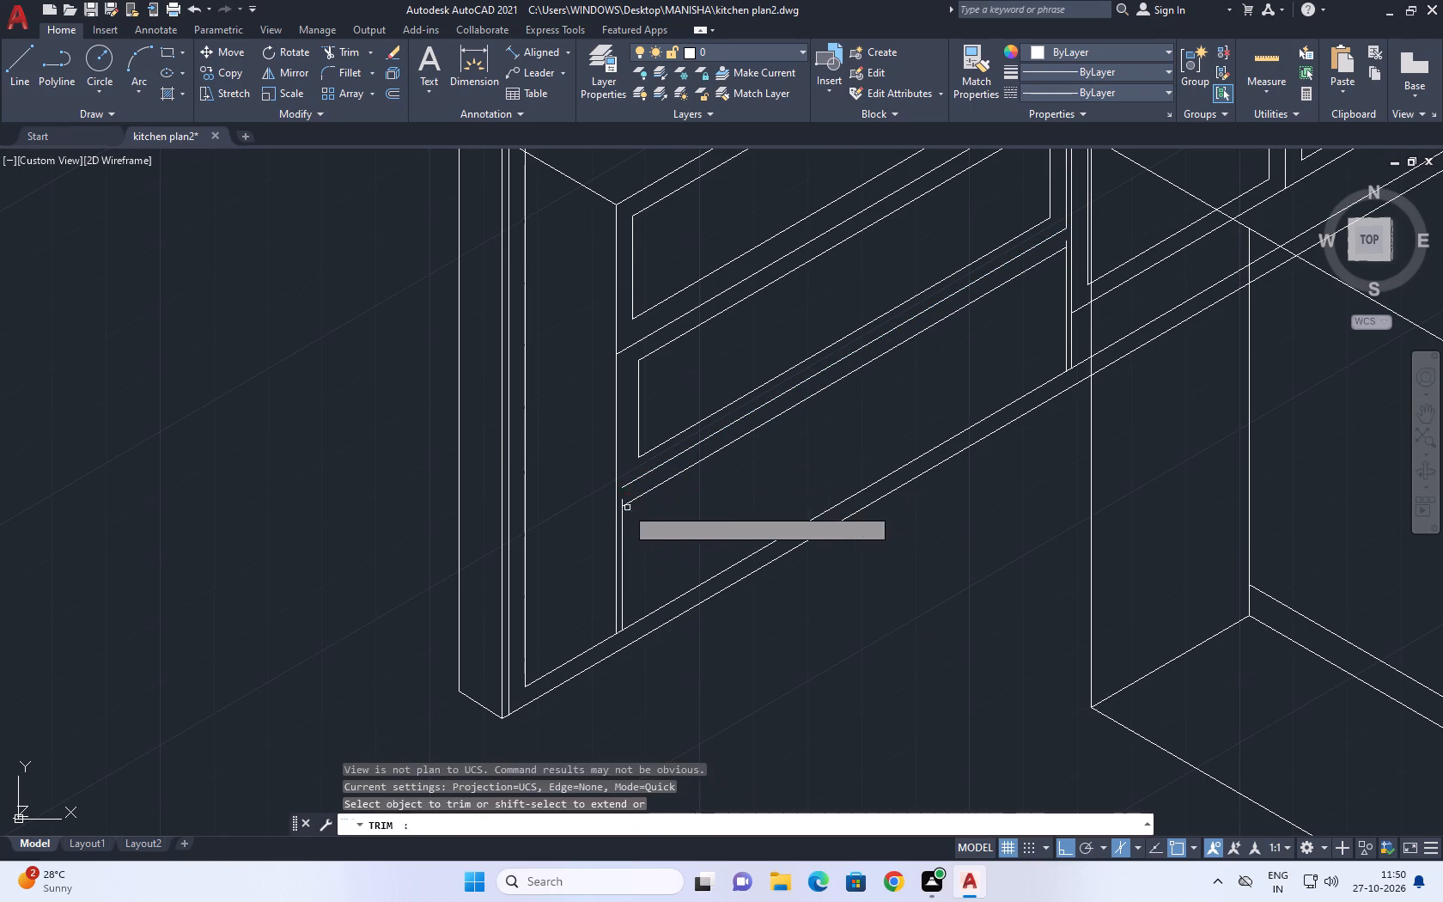
scroll(616, 501, "up", 2)
left_click(625, 507)
scroll(666, 491, "down", 2)
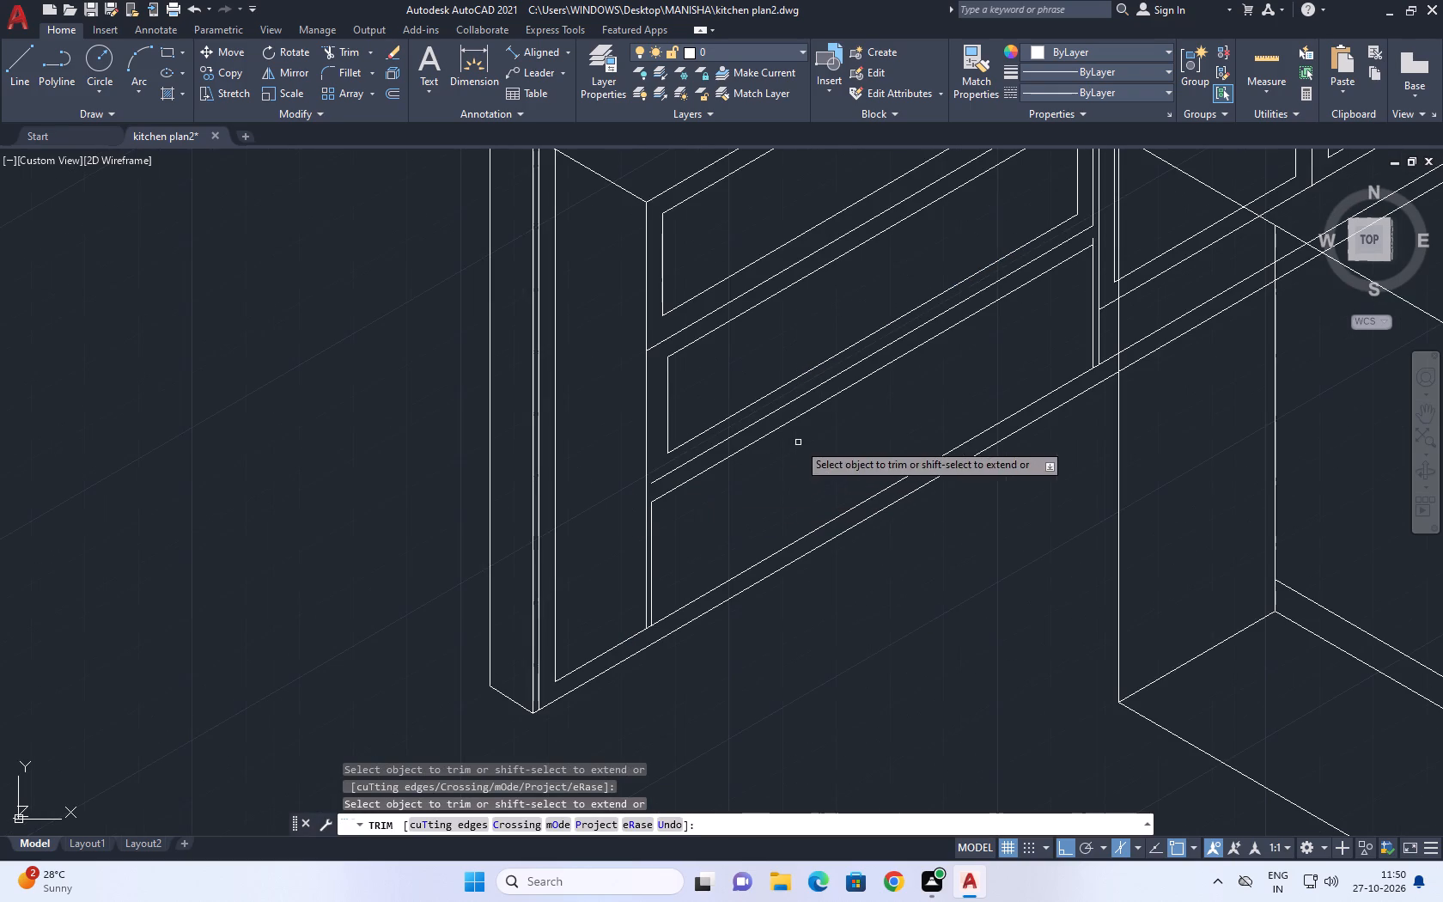
scroll(1093, 261, "up", 3)
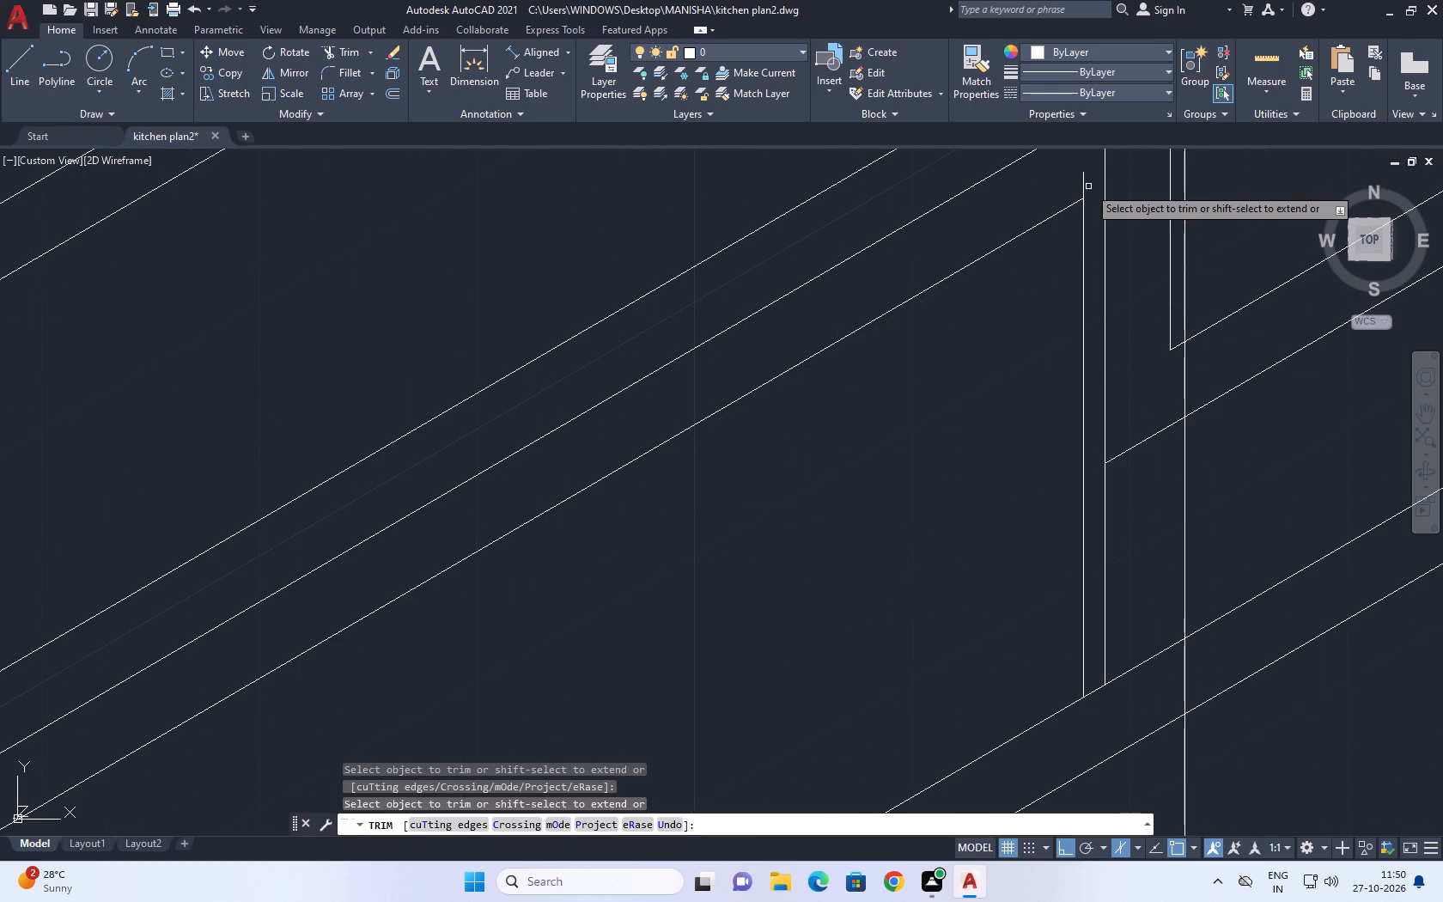
left_click(1081, 182)
left_click(1099, 185)
key("Escape")
Copy the bottom drawer's right edge line 3 units inwards.
left_click(1089, 330)
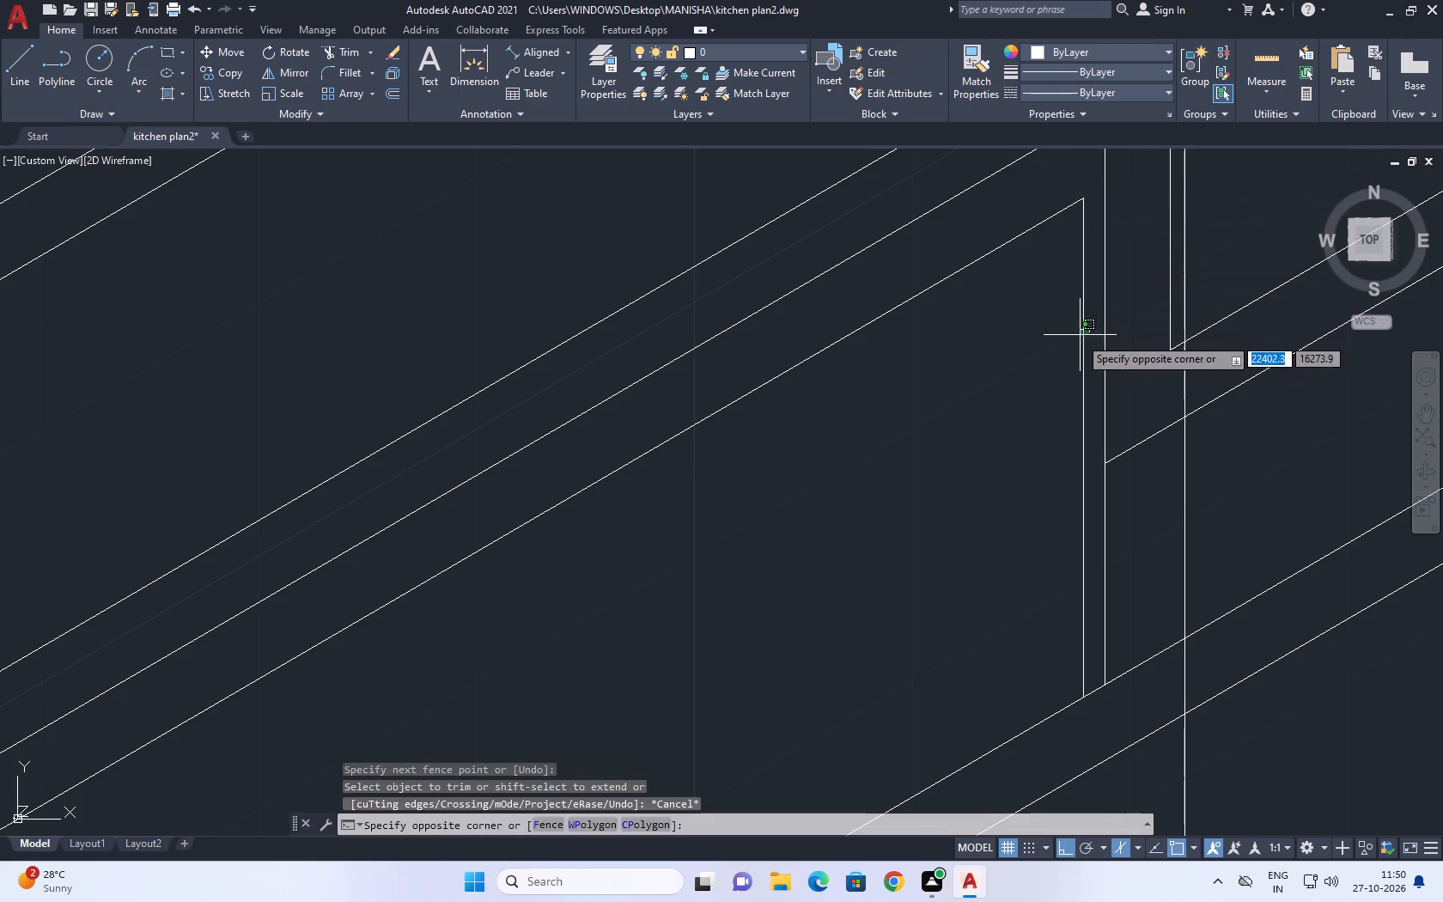
left_click(1040, 382)
type("co")
key("space")
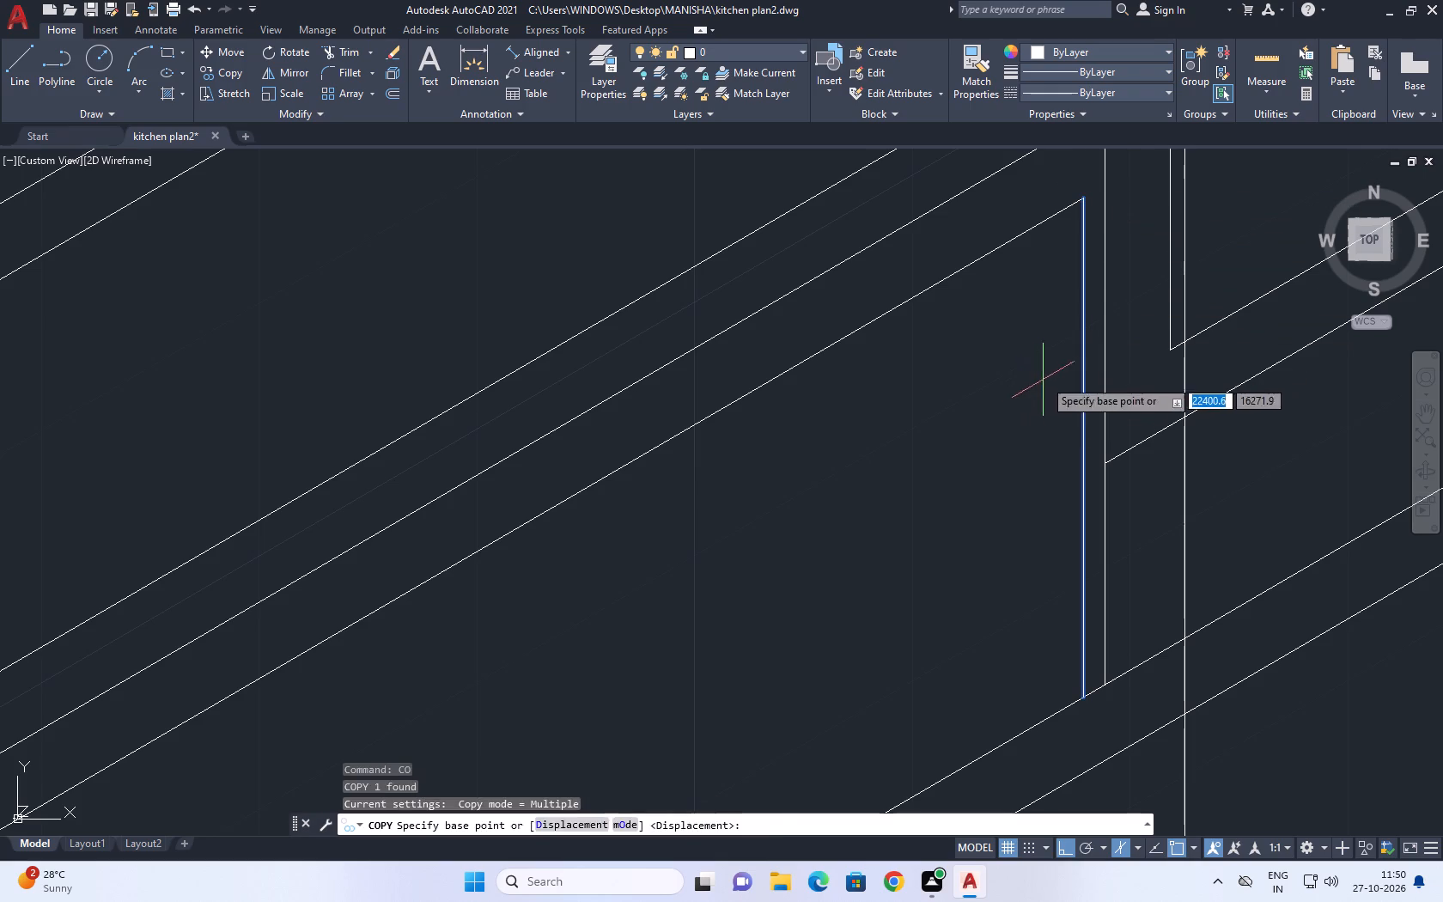
left_click(1046, 374)
type("3")
key("space")
scroll(1039, 418, "down", 2)
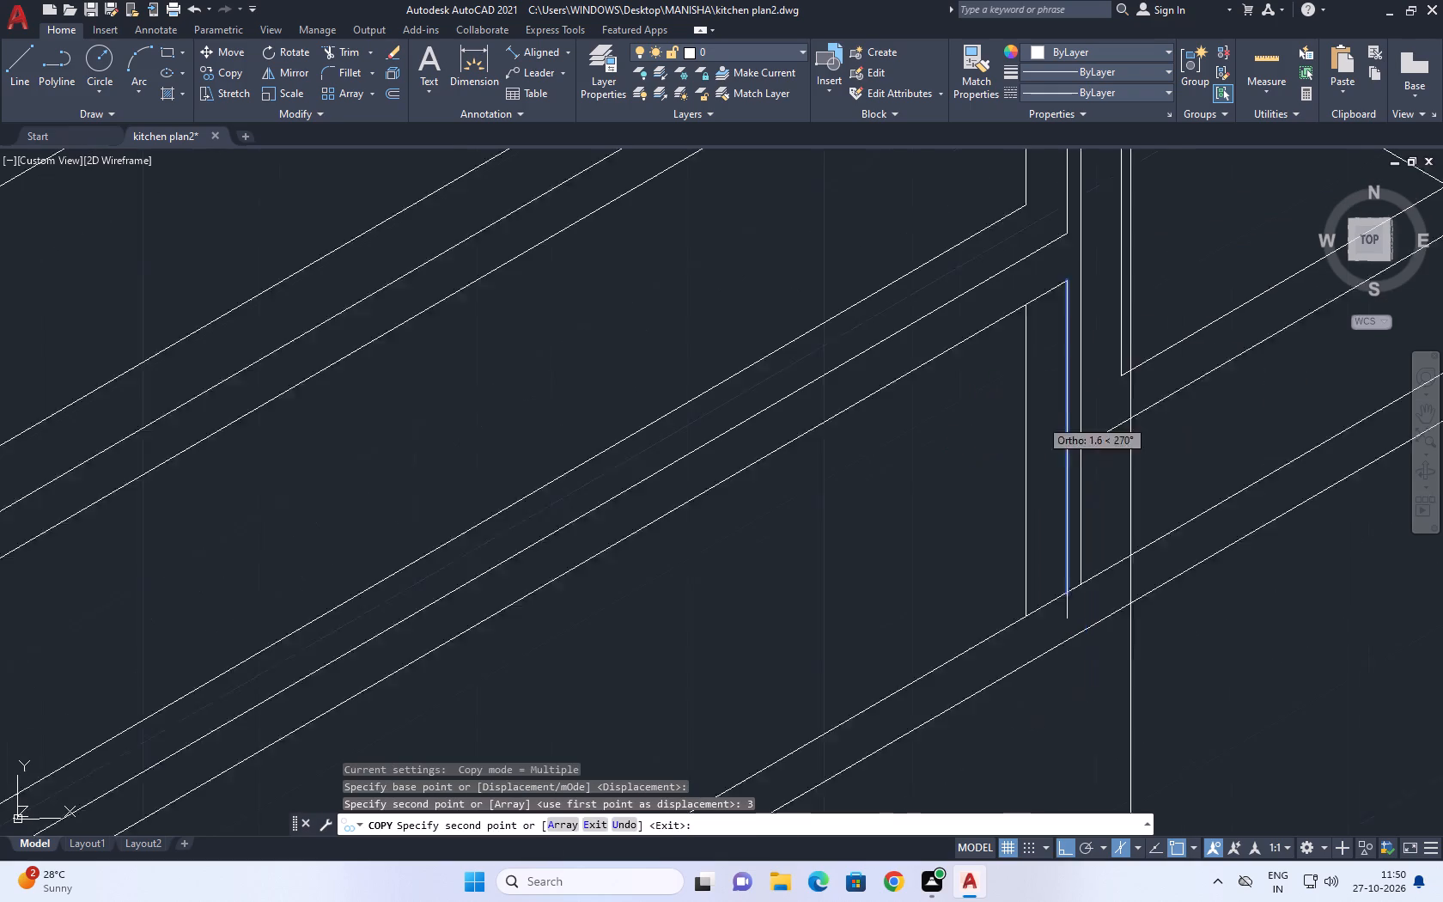
scroll(1039, 418, "down", 1)
key("Escape")
Copy the bottom drawer's left edge line 3 units inwards.
middle_click_drag(740, 619, 923, 417)
scroll(782, 492, "up", 2)
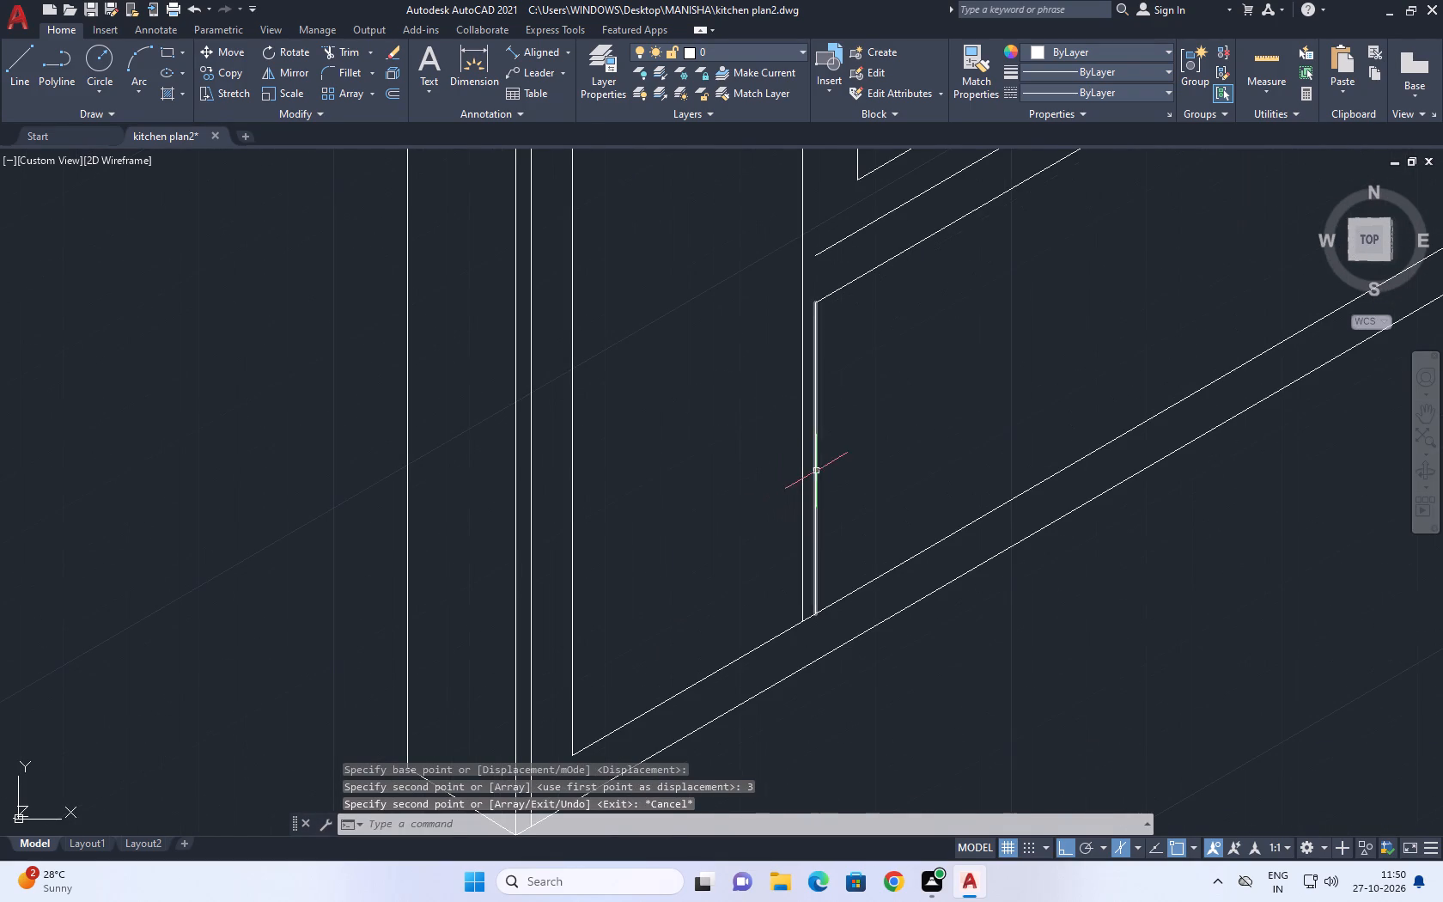
left_click(819, 468)
left_click(813, 481)
type("co")
key("space")
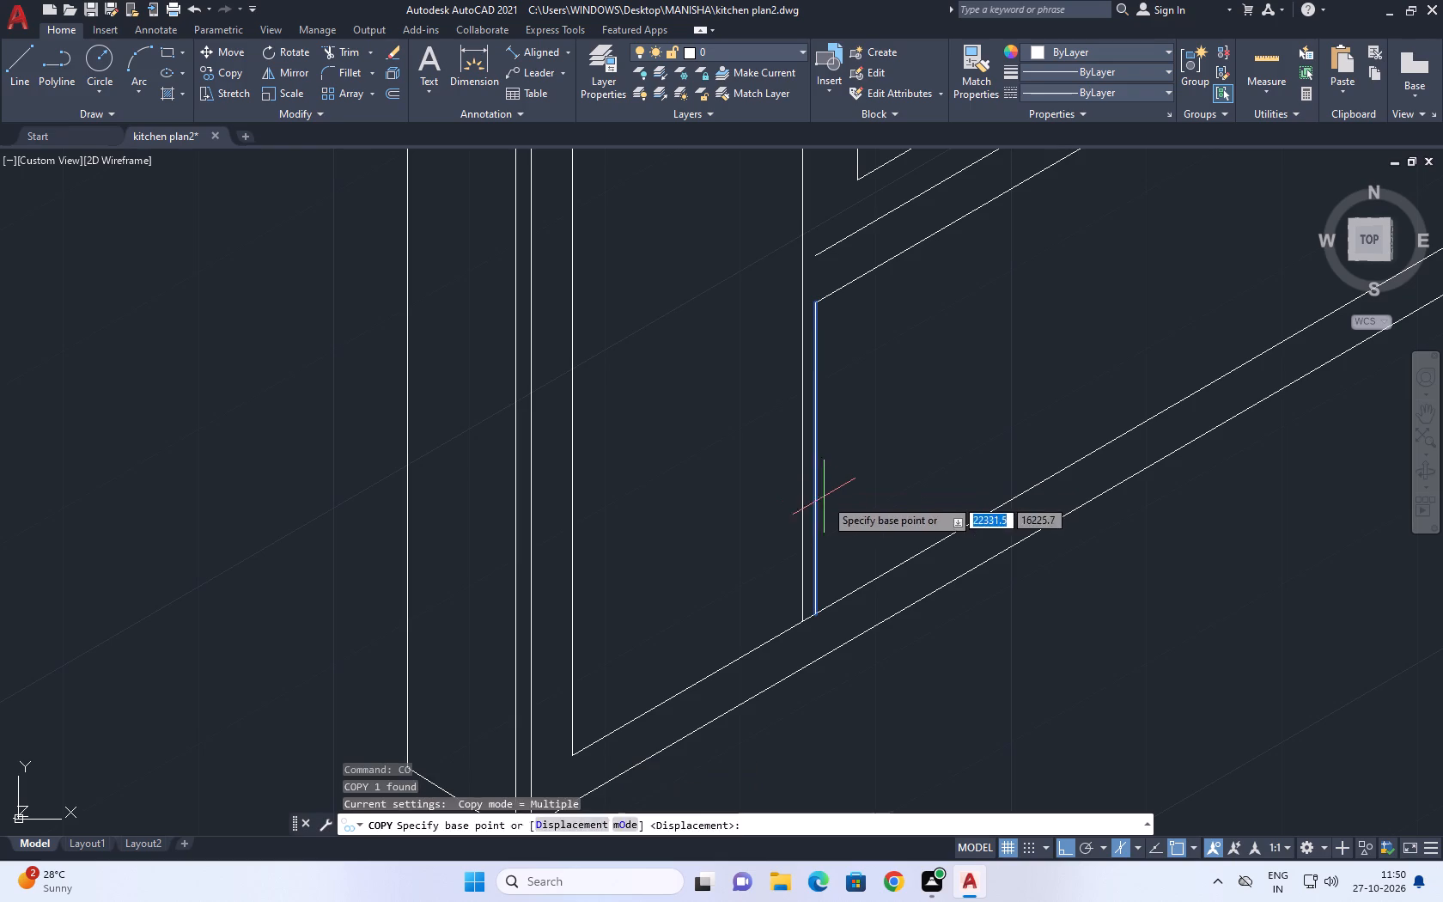
left_click(825, 504)
type("3")
key("space")
key("Escape")
Trim away the bottom drawer's outer left edge and the top line's end beyond the inner left line.
middle_click_drag(887, 453, 883, 516)
type("tr")
key("space")
scroll(836, 356, "up", 2)
left_click(843, 327)
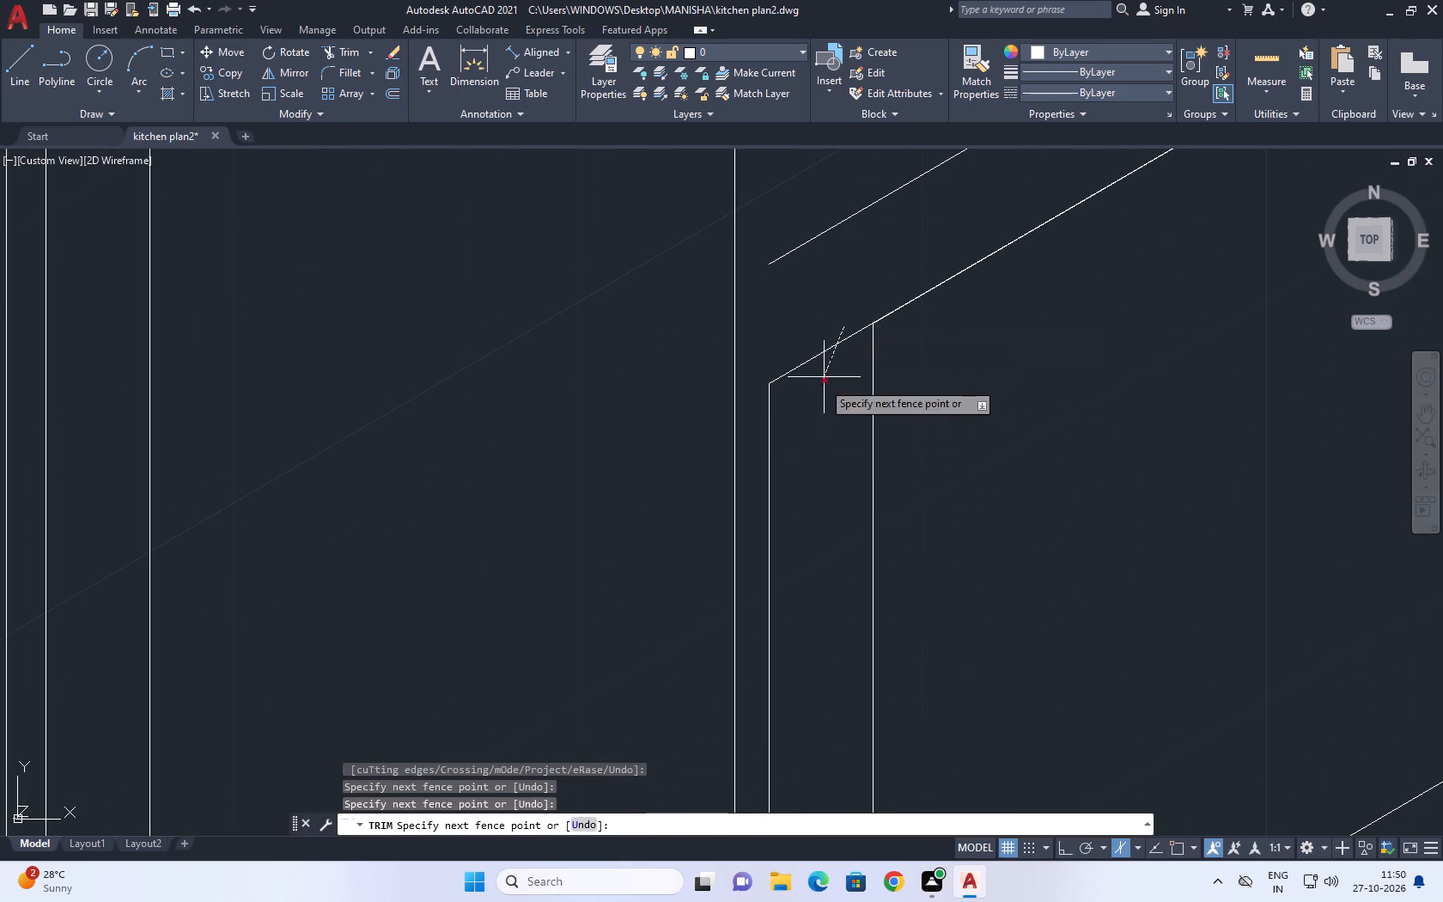
left_click(758, 472)
Trim away the bottom drawer's outer right edge and the top line's end beyond the inner right line.
scroll(809, 415, "down", 3)
middle_click_drag(922, 437, 845, 476)
scroll(859, 470, "down", 1)
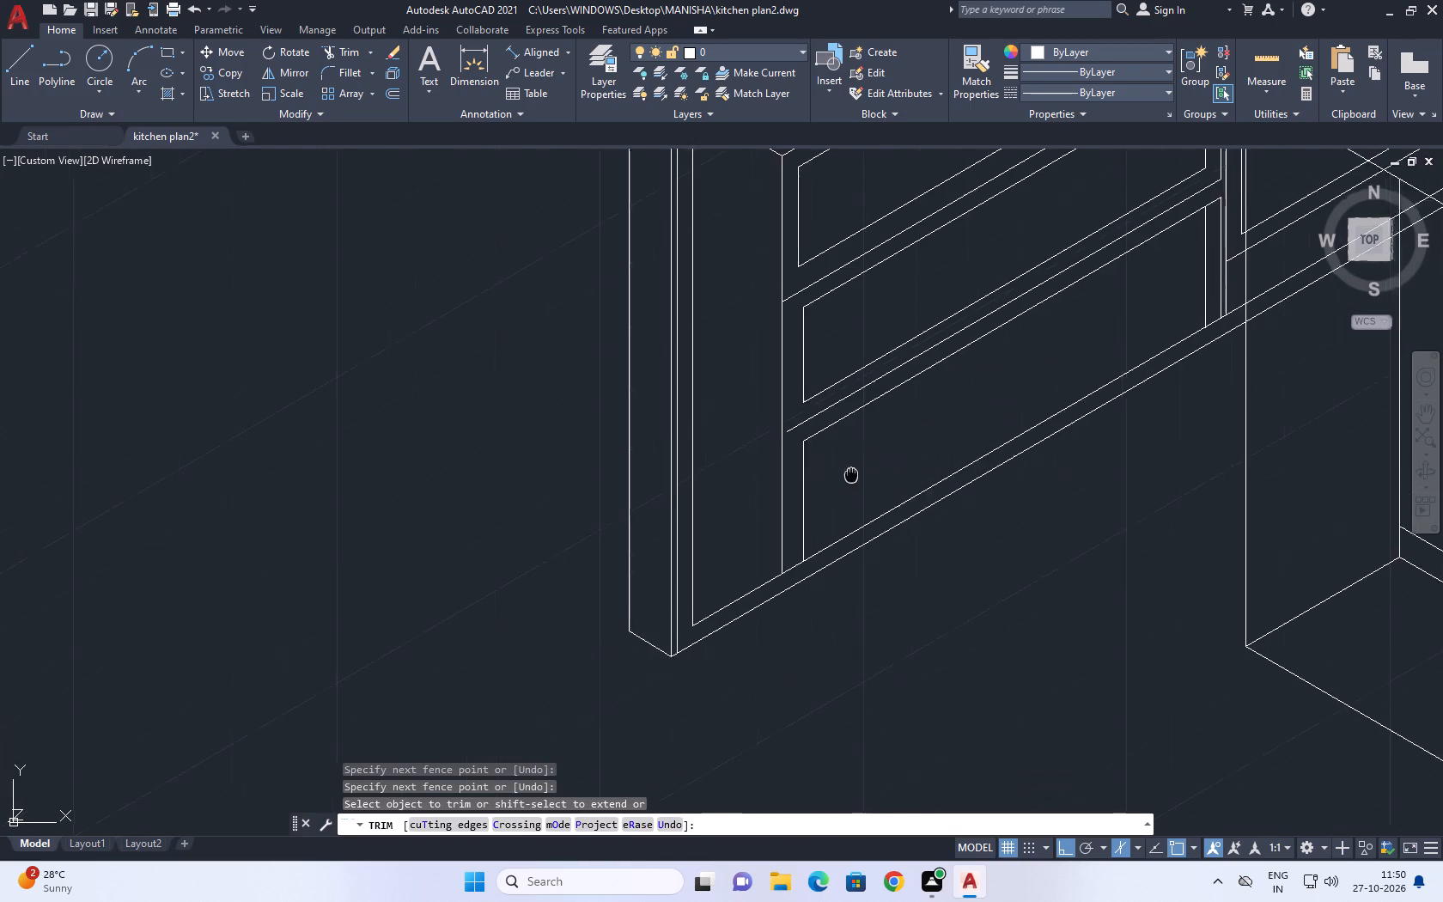
middle_click_drag(845, 476, 835, 480)
middle_click_drag(898, 399, 772, 473)
scroll(1065, 267, "up", 4)
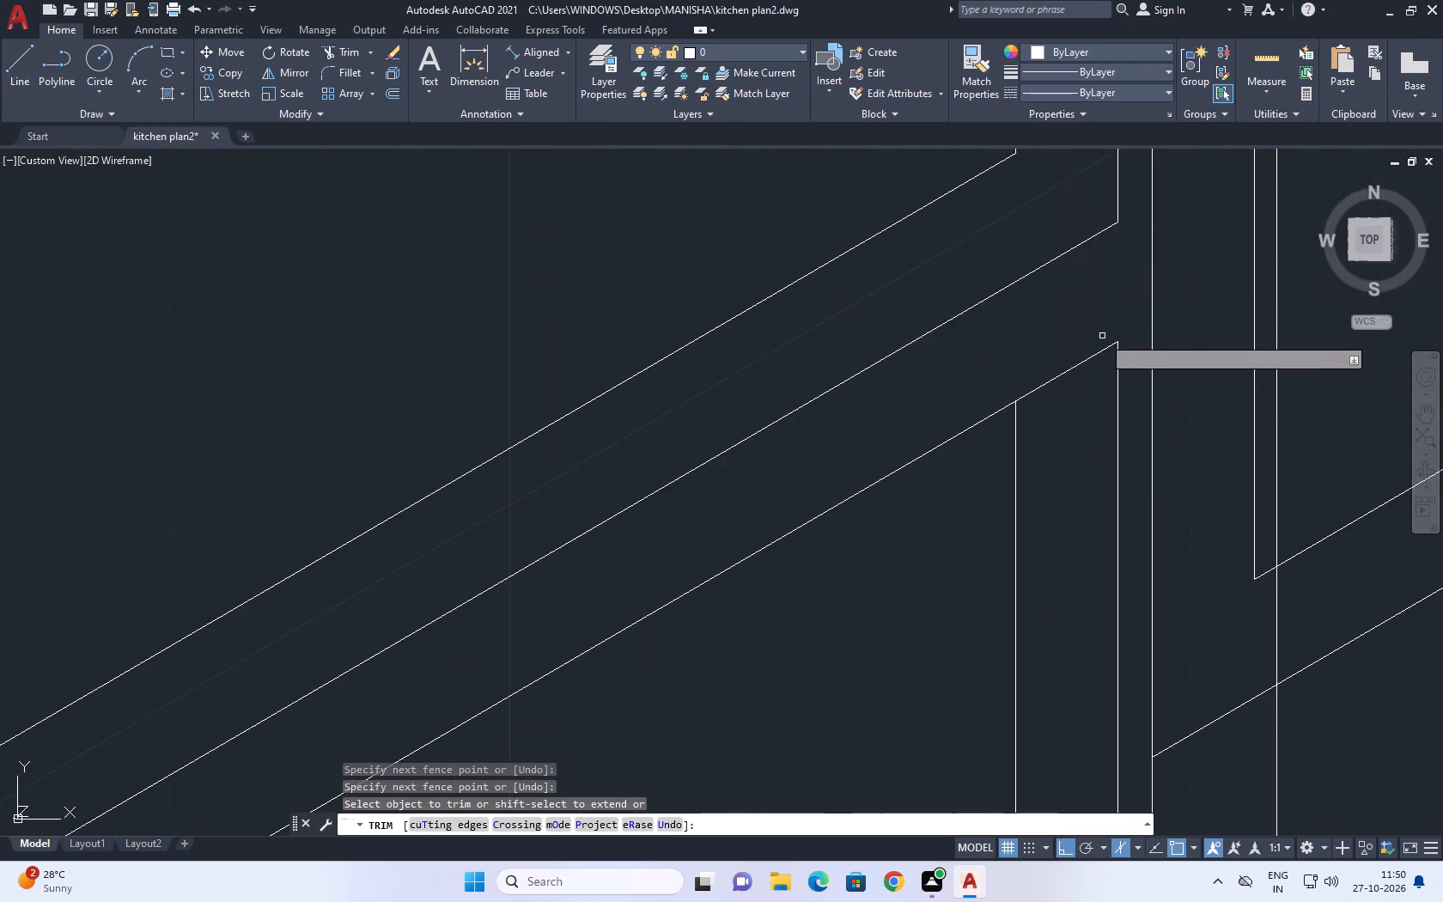
scroll(1102, 337, "up", 2)
left_click_drag(1160, 411, 1134, 393)
left_click(1044, 326)
scroll(1098, 393, "down", 6)
left_click(1103, 432)
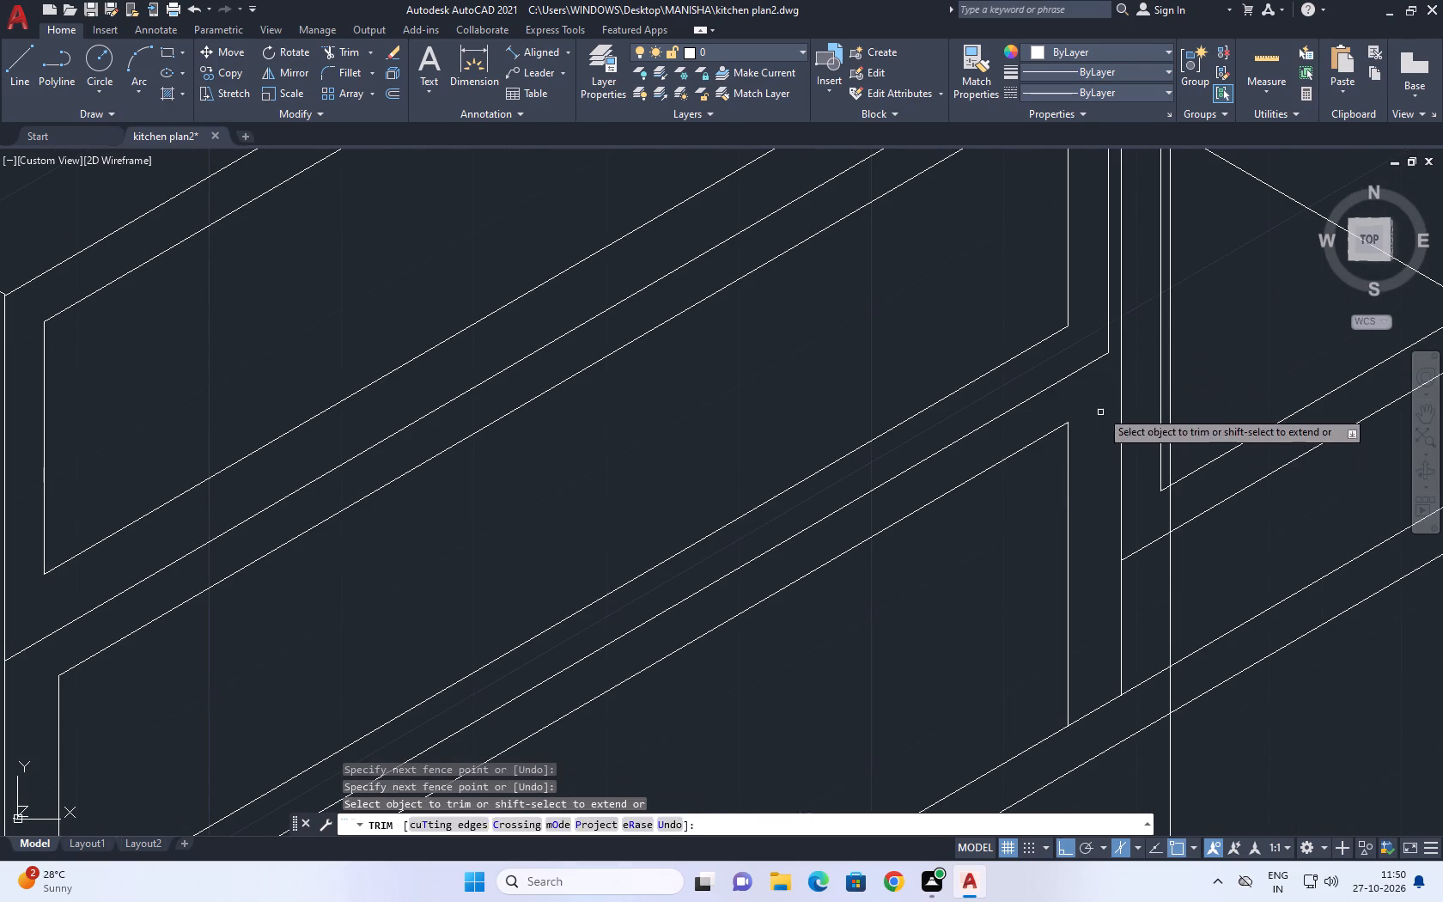
Extend the divider line between the middle and bottom drawers to the end cabinet's right edge.
key("Escape")
scroll(1099, 395, "down", 3)
scroll(1090, 386, "up", 1)
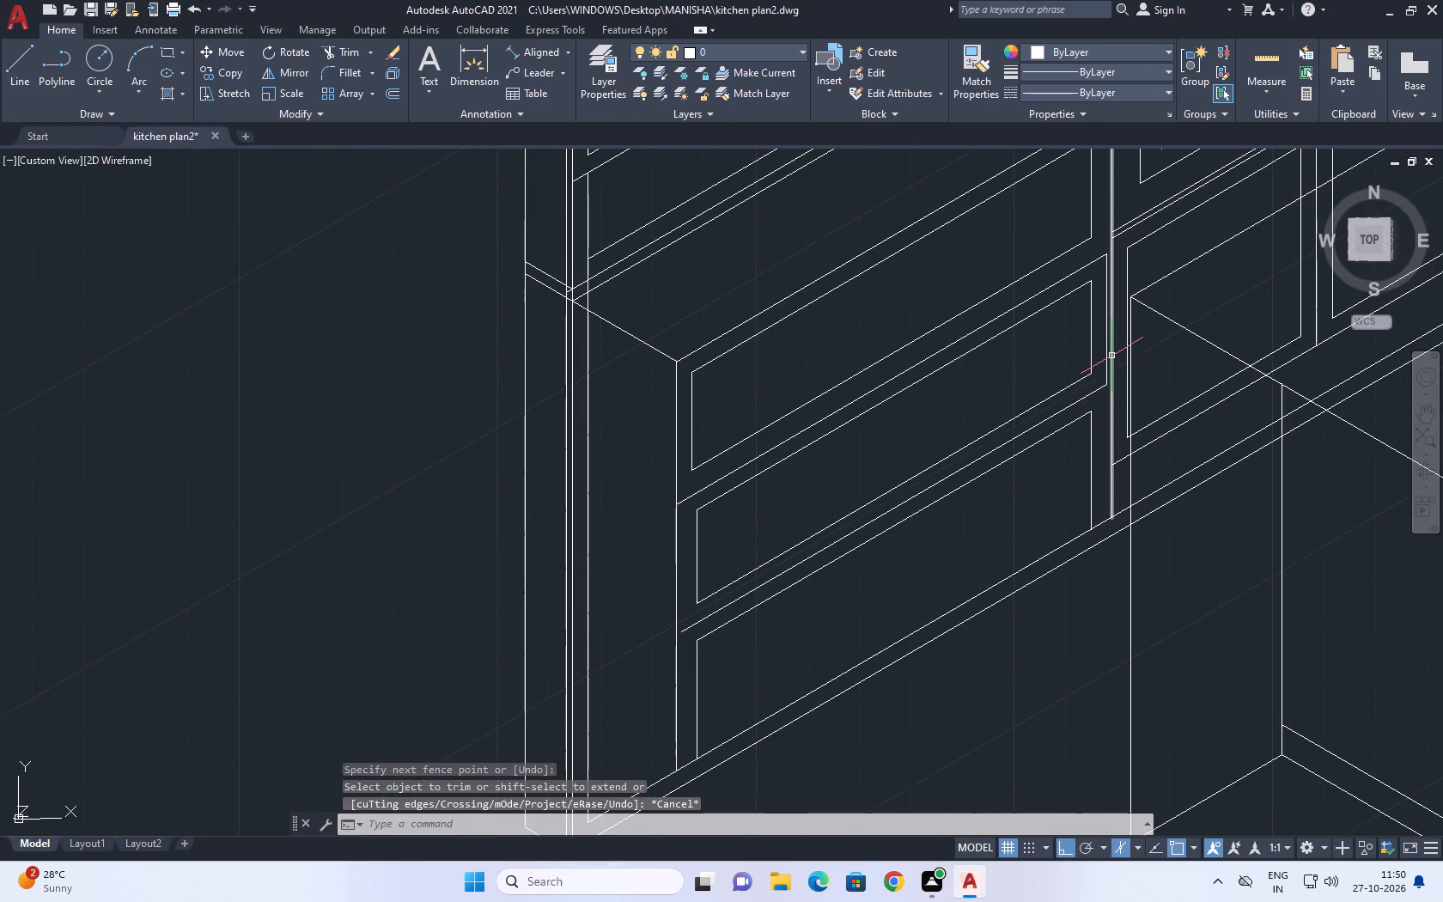
scroll(1111, 356, "up", 1)
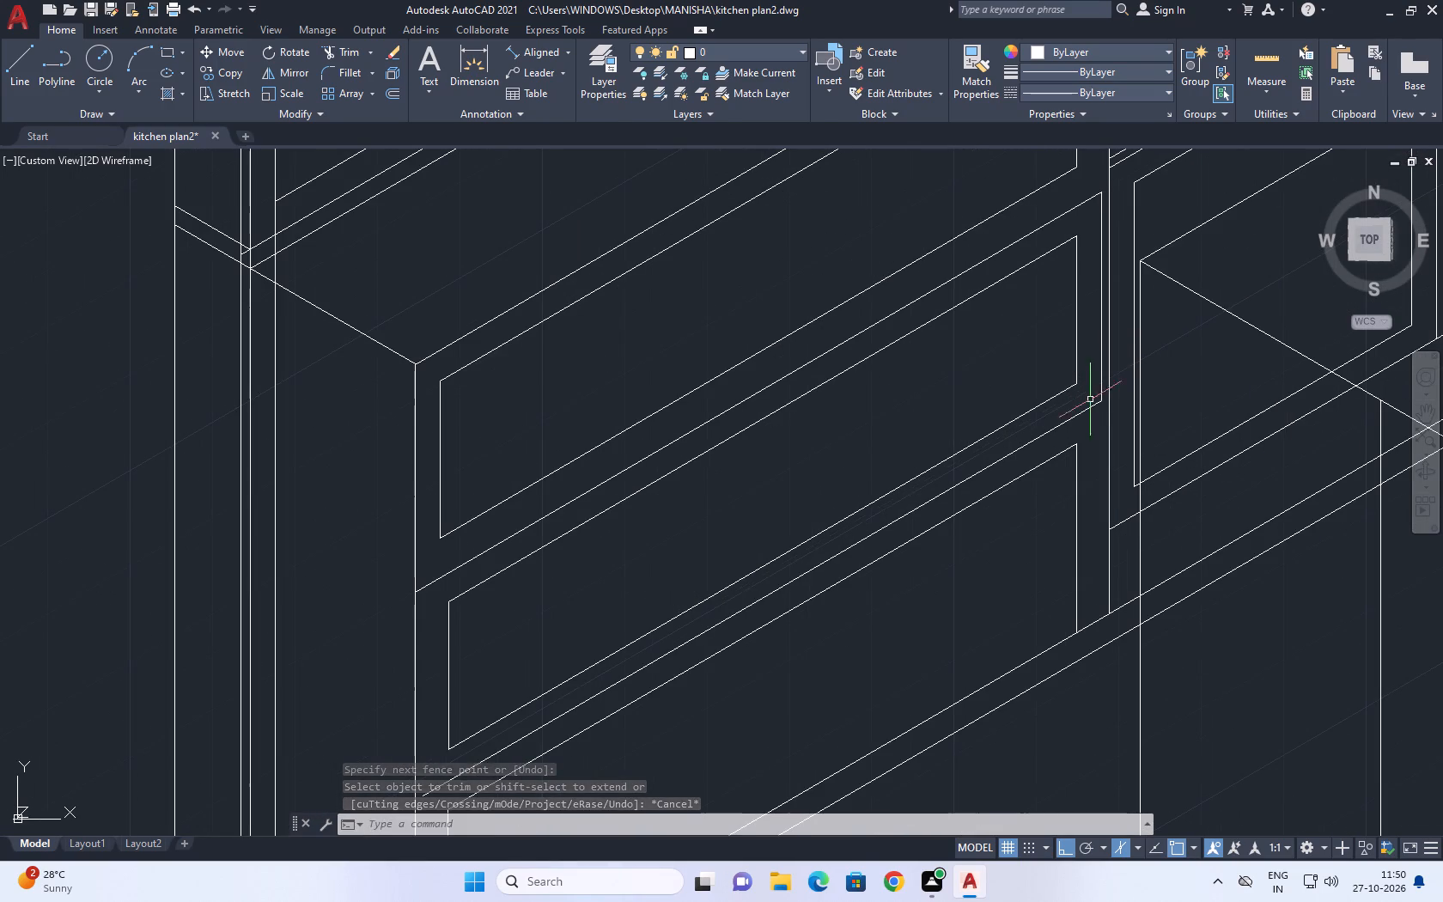
middle_click_drag(1062, 442, 1088, 422)
key("e")
key("x")
key("space")
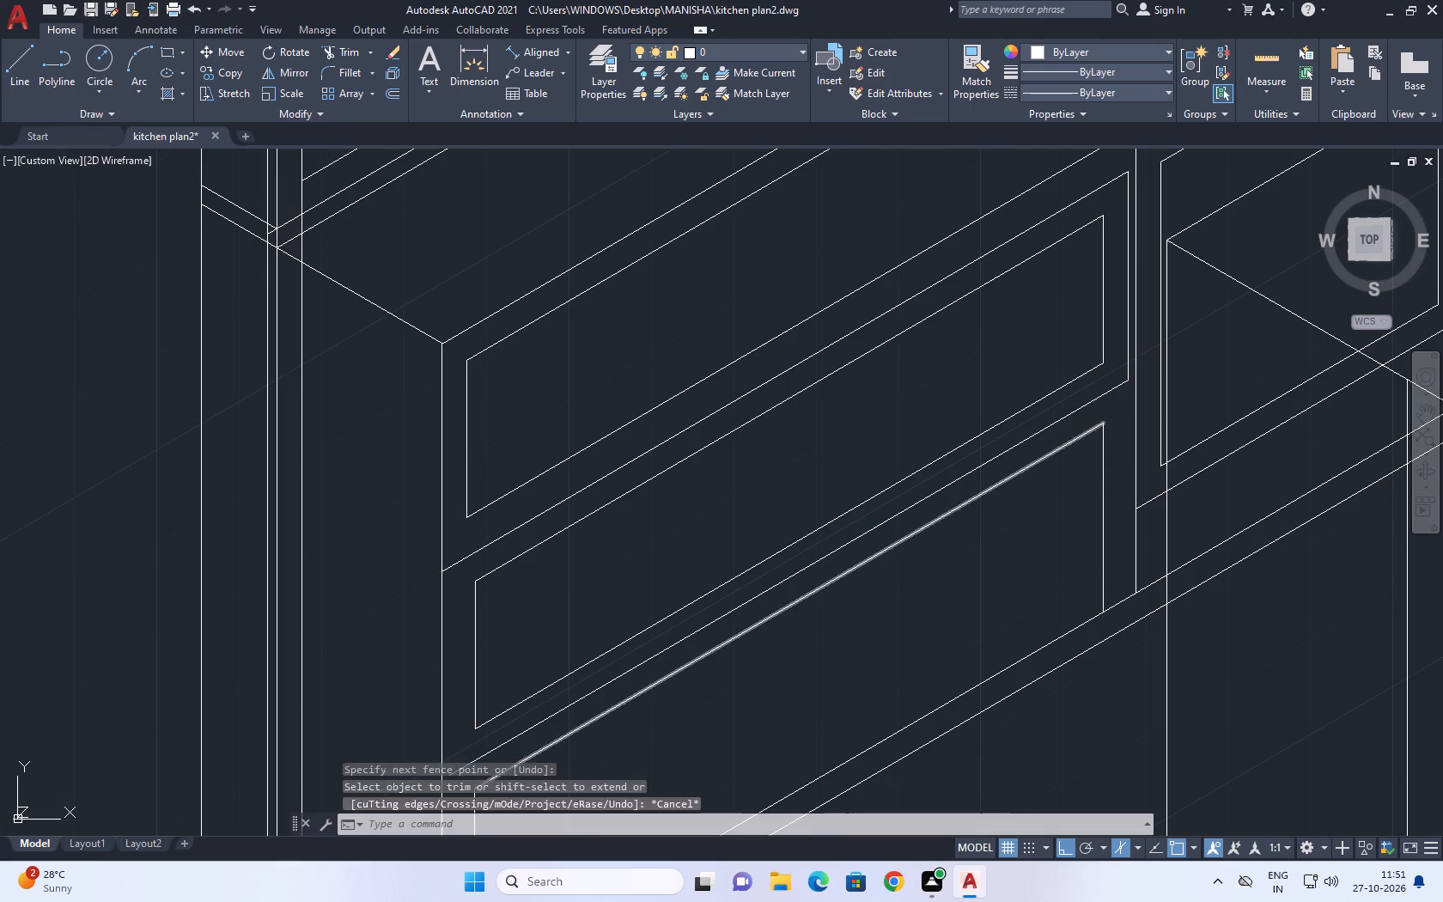
left_click(1116, 386)
middle_click_drag(648, 562, 815, 412)
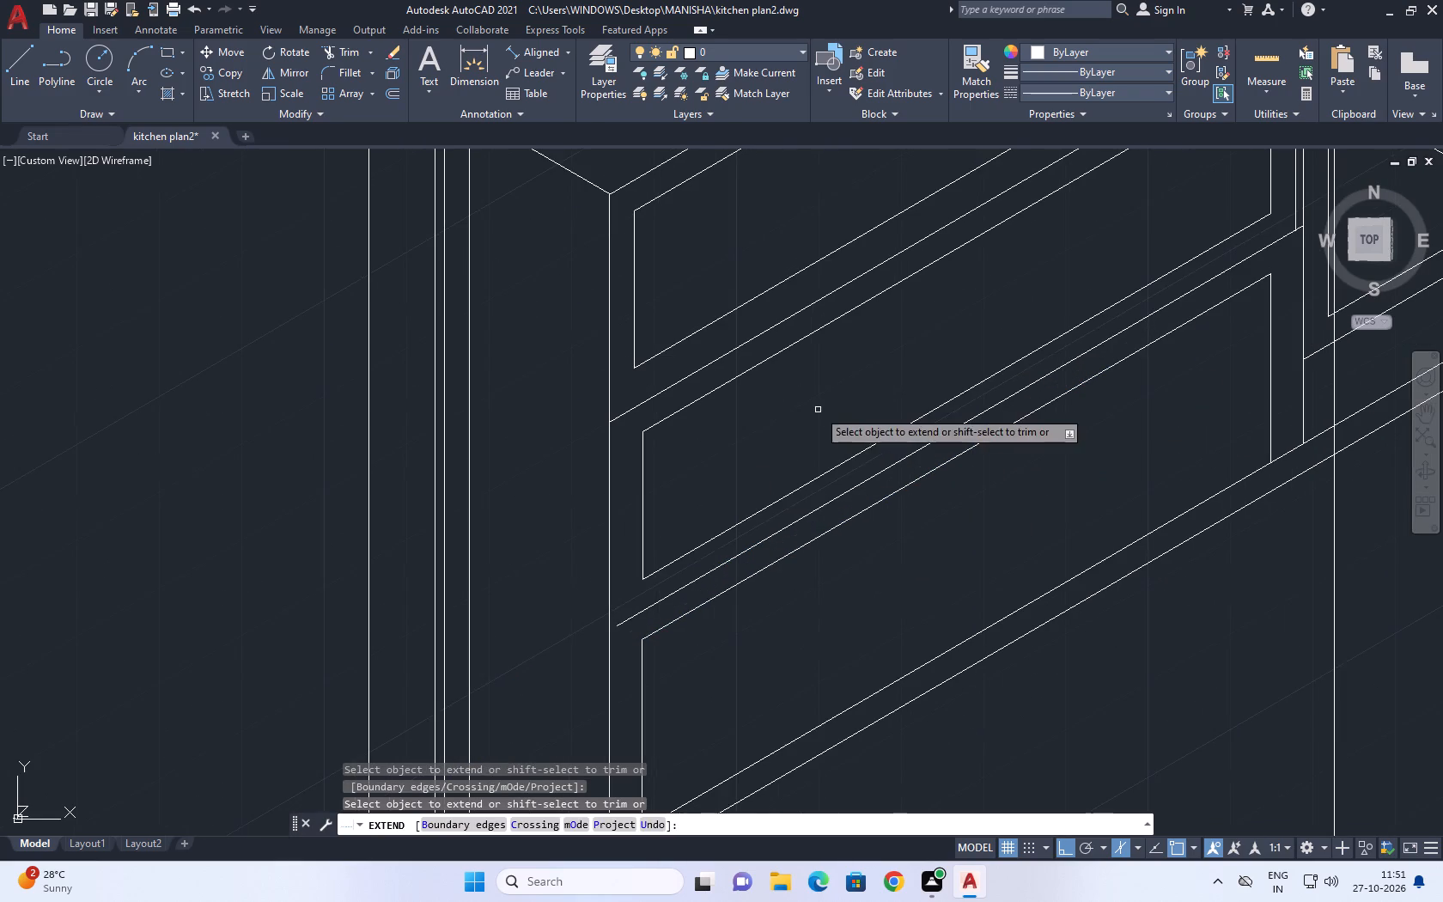
key("Escape")
Erase the leftover short vertical line just beyond the middle drawer panel's right side.
middle_click_drag(825, 405, 594, 606)
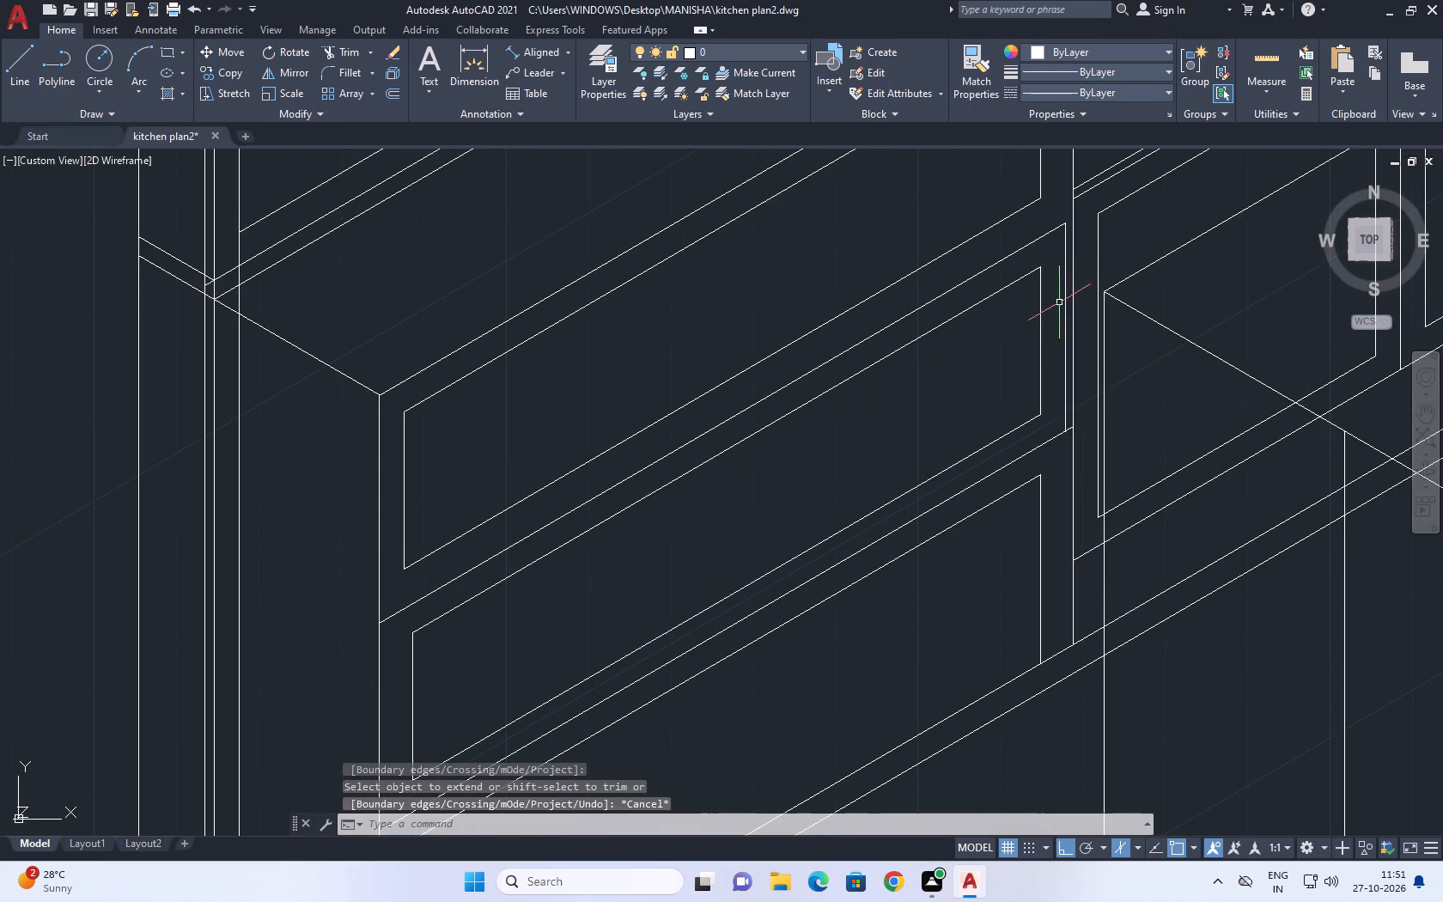
left_click(1066, 299)
key("Delete")
Extend the divider line between the top and middle drawers to the end cabinet's right edge.
middle_click_drag(1065, 330, 1058, 434)
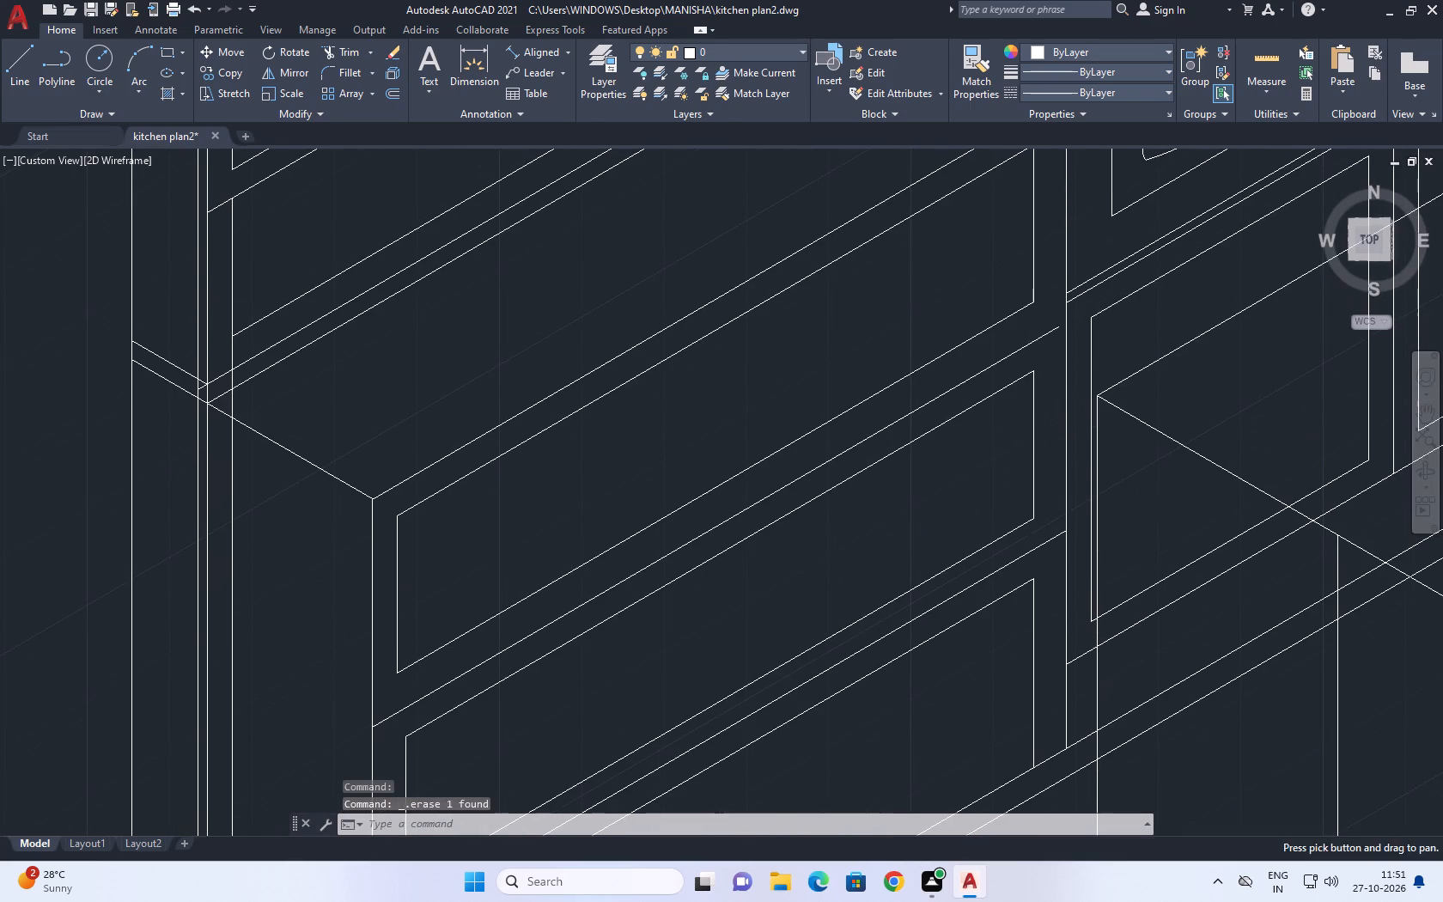
type("ex")
key("space")
left_click(1048, 330)
scroll(1071, 407, "down", 1)
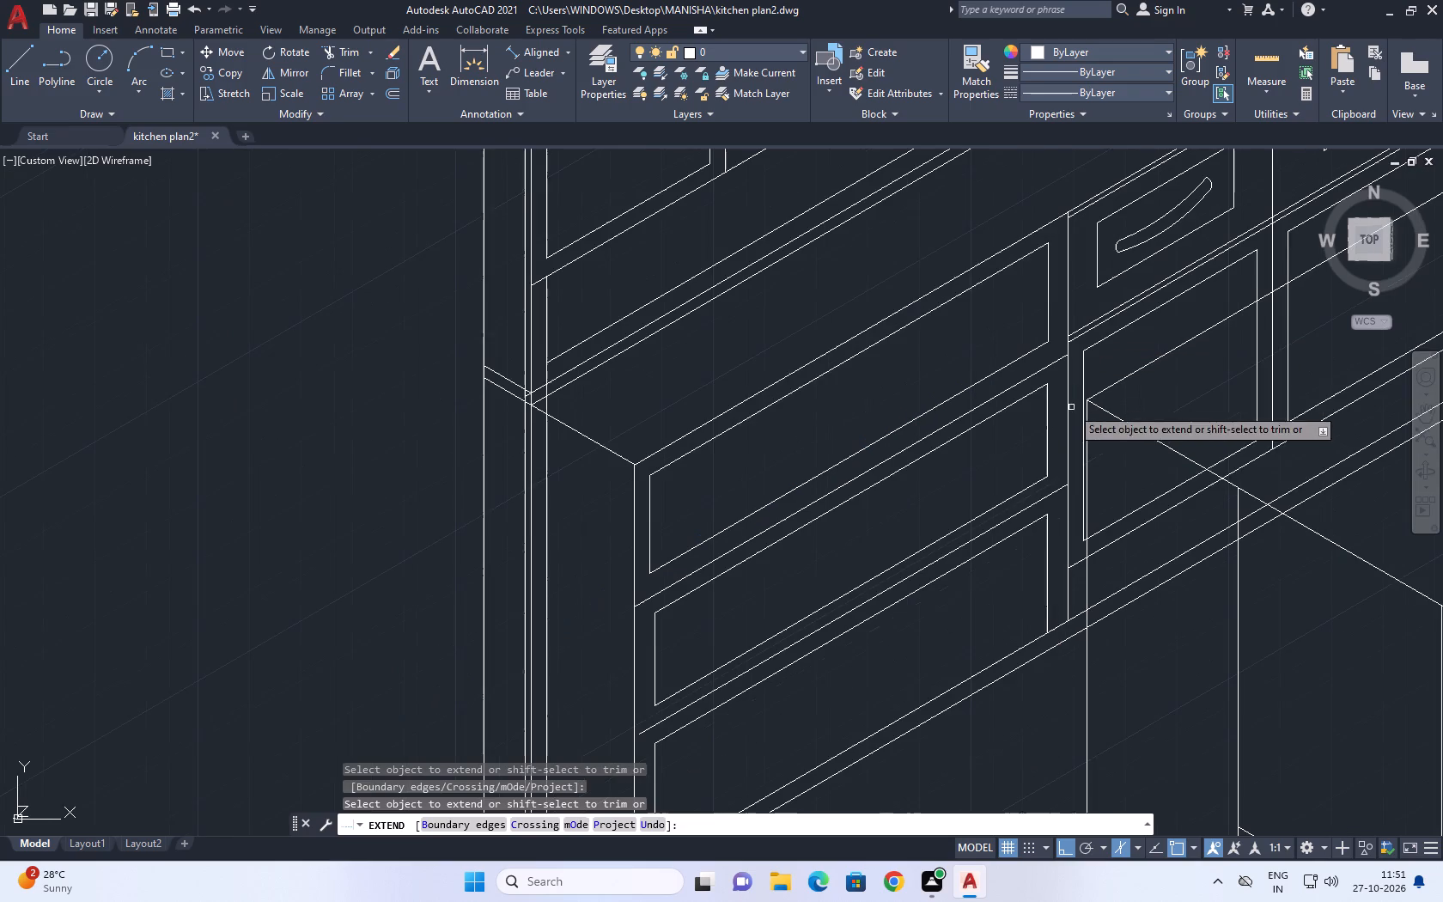
key("Escape")
With Ortho off, draw a gently curved three-point spline for a handle, rising to the right across the end cabinet's top drawer front.
middle_click_drag(1070, 569, 984, 392)
middle_click_drag(1094, 256, 1036, 291)
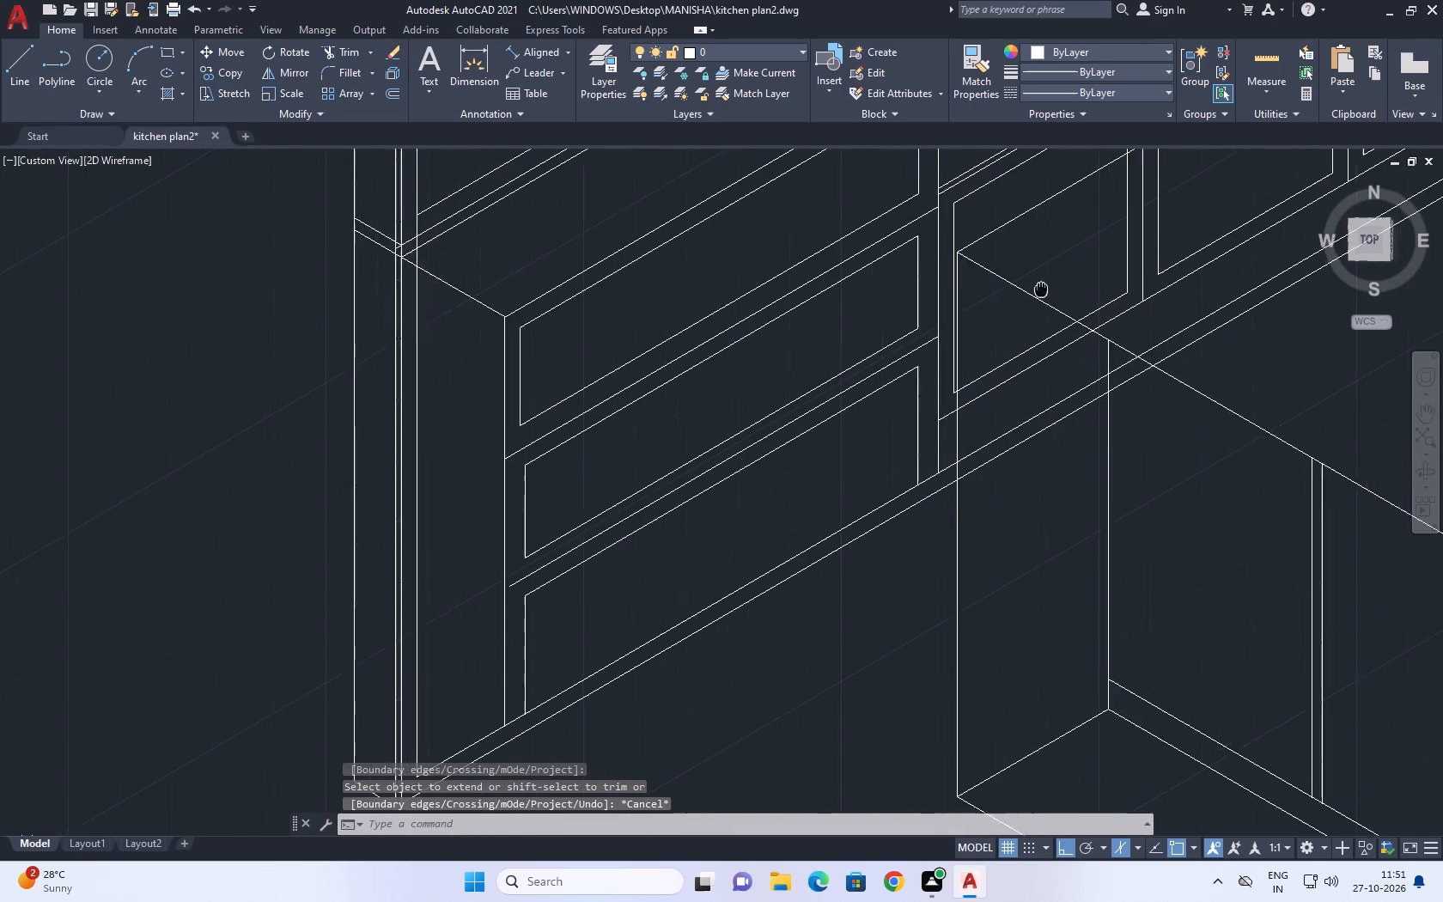
middle_click_drag(1036, 291, 974, 296)
scroll(881, 401, "down", 2)
middle_click_drag(1004, 407, 973, 427)
middle_click(973, 427)
middle_click(969, 430)
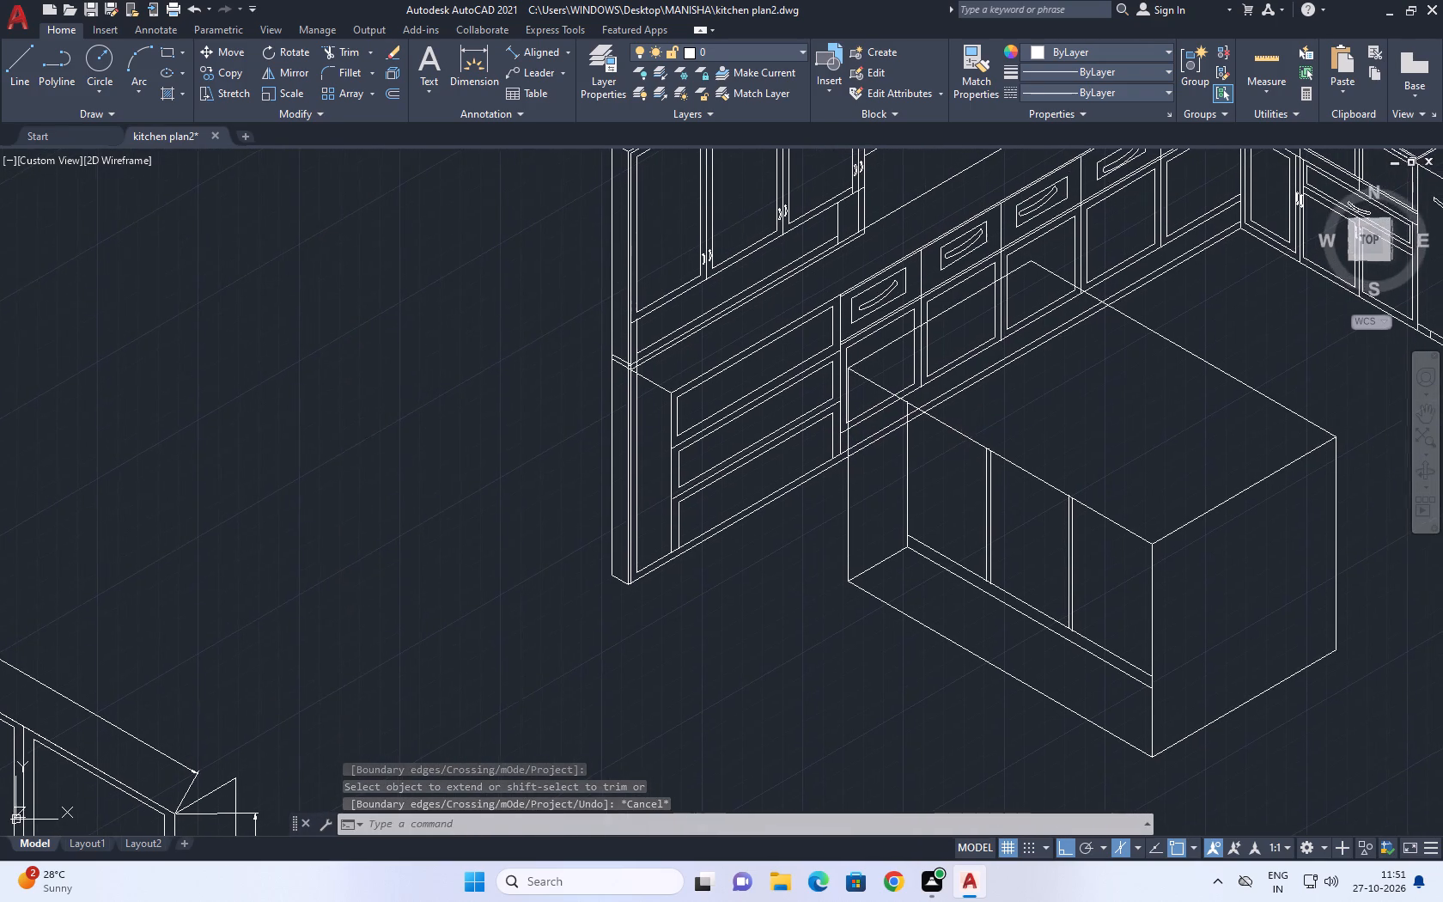
key("s")
type("pl")
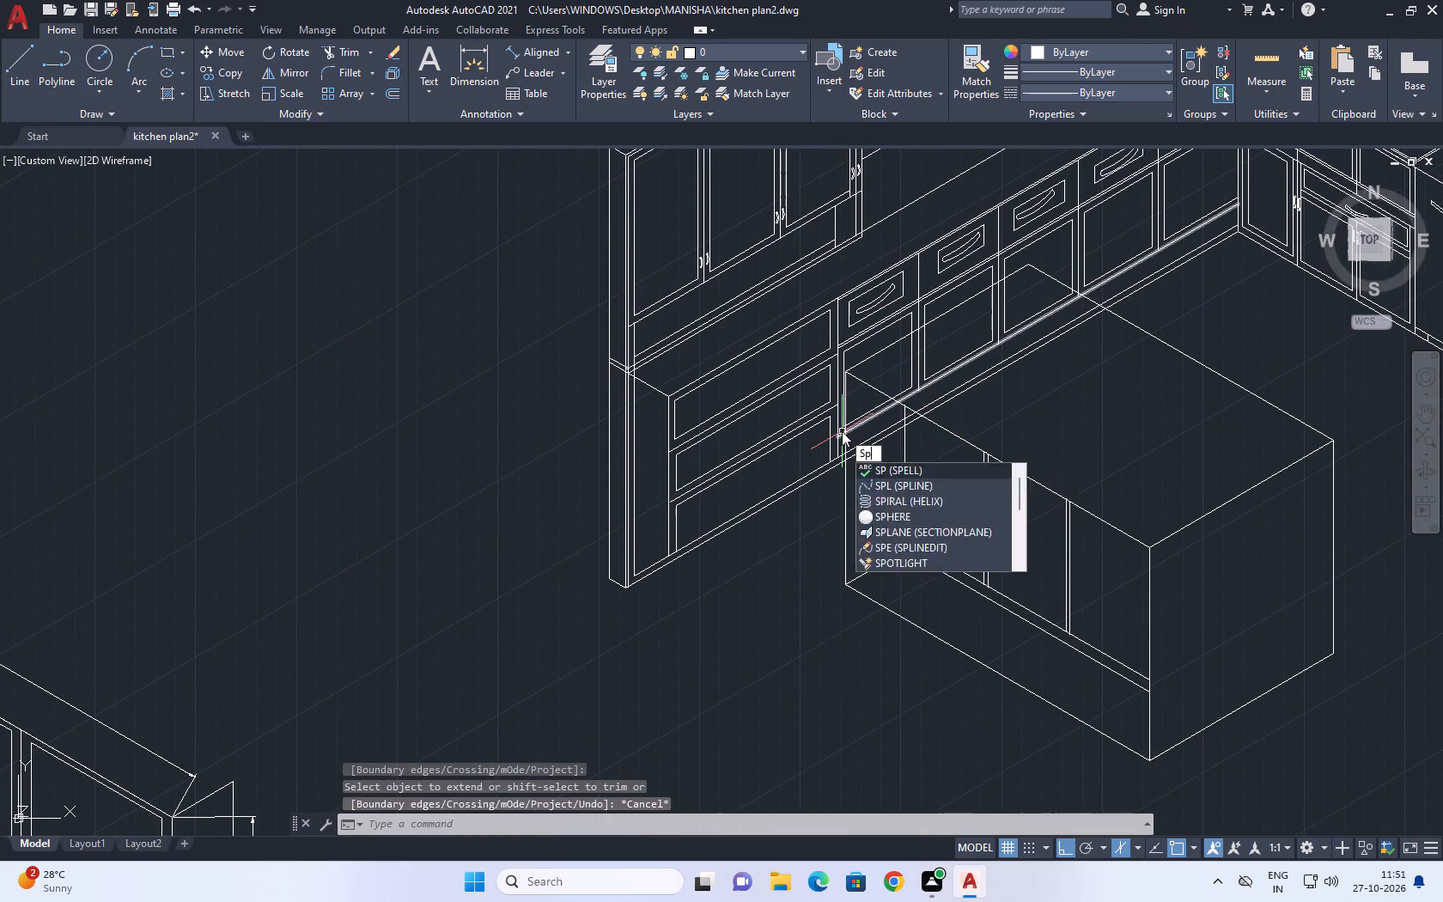
key("space")
scroll(737, 397, "up", 2)
left_click(690, 389)
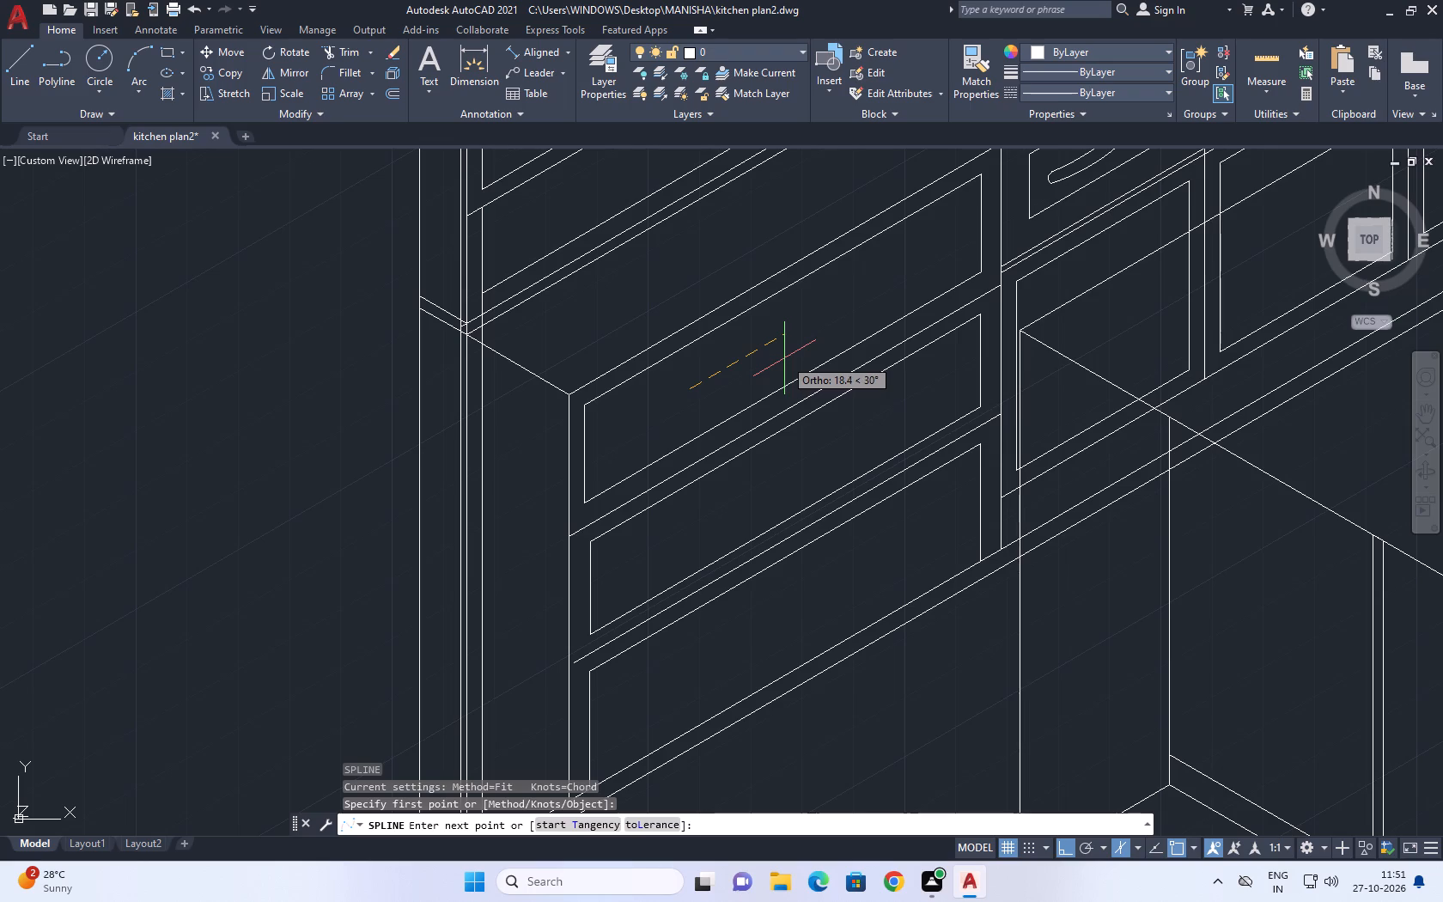
key("F8")
left_click(756, 361)
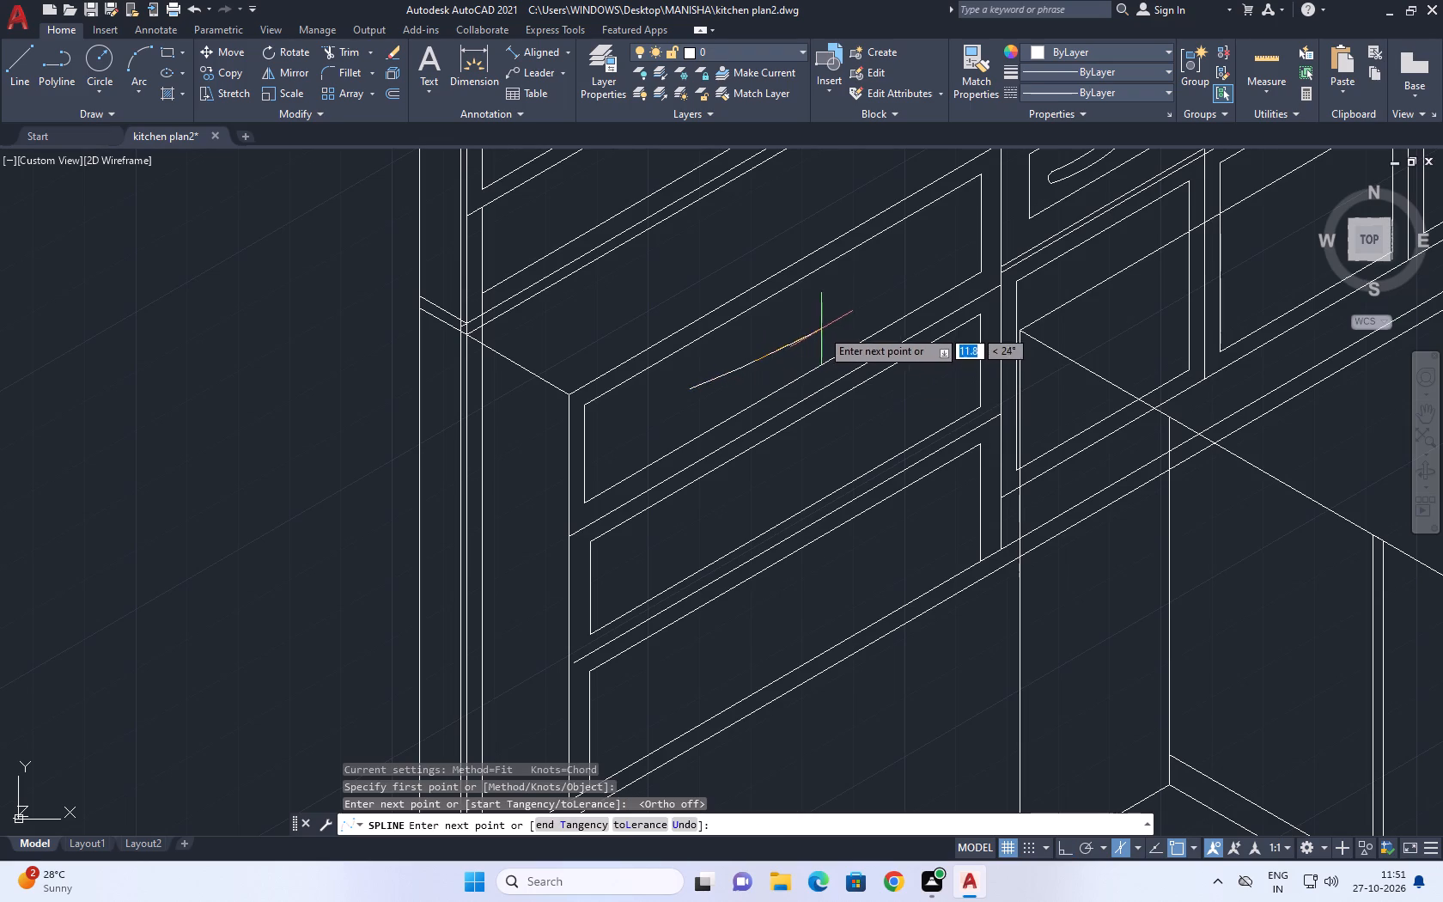
left_click(809, 325)
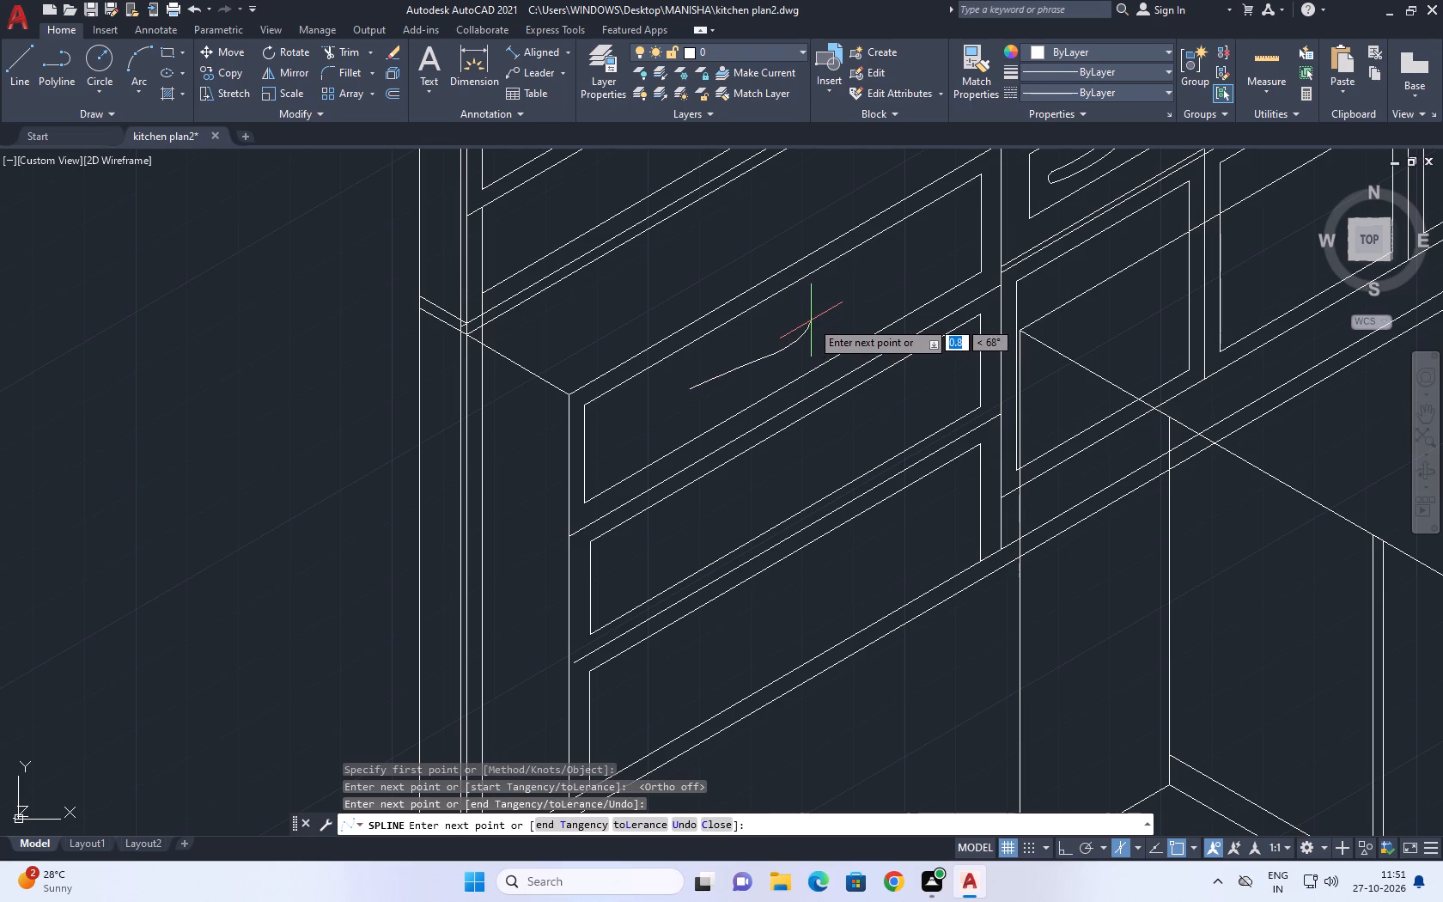
key("space")
Move the handle spline up and to the right, towards the centre of the top drawer front.
scroll(776, 349, "up", 2)
left_click(780, 345)
type("m")
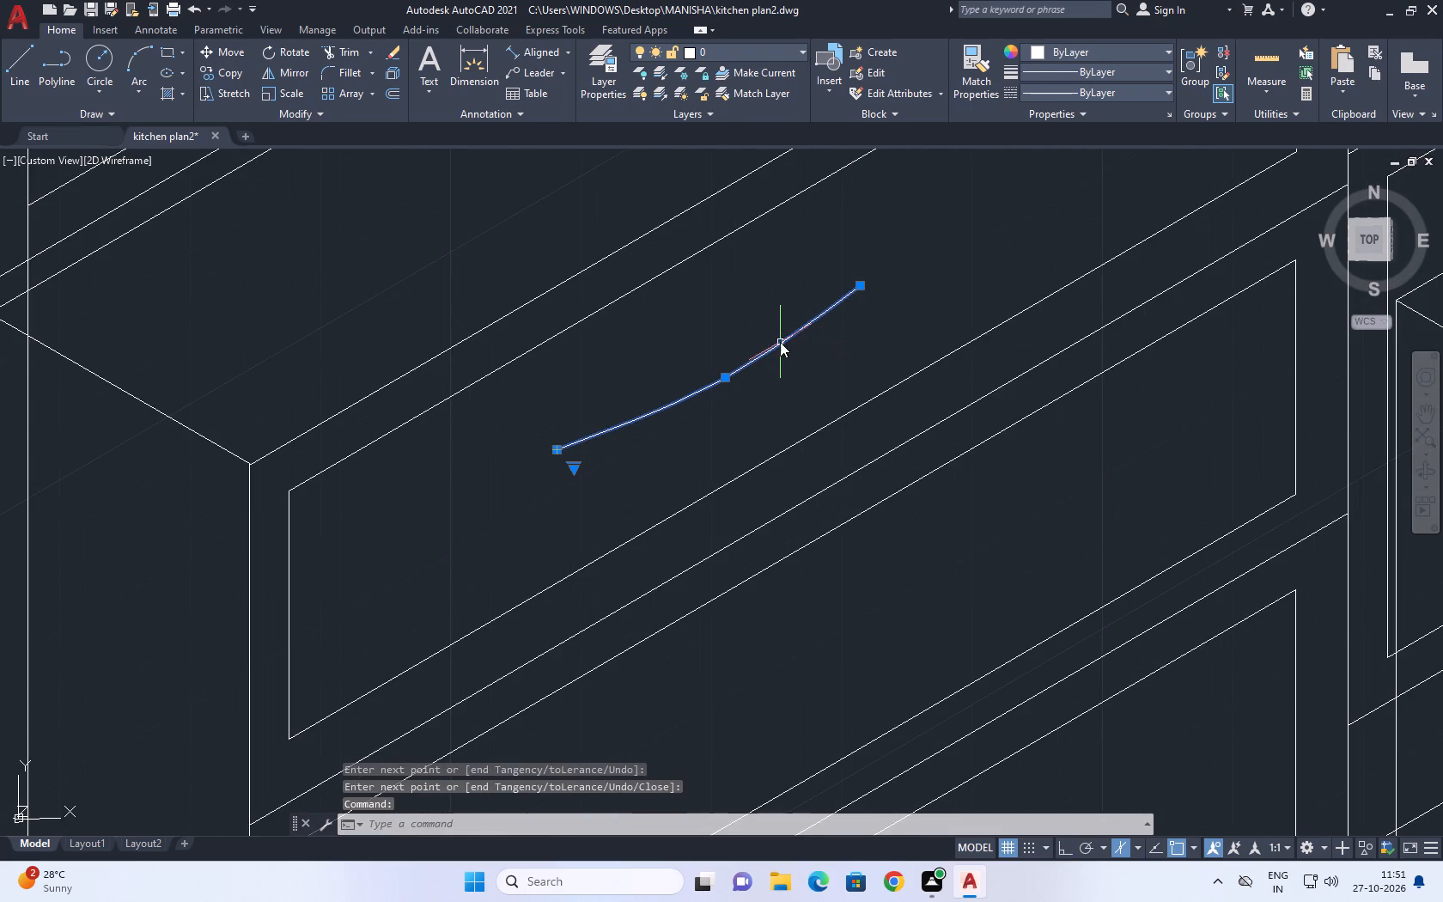
key("space")
left_click_drag(763, 357, 774, 357)
left_click(917, 261)
Copy the handle spline about 1 unit straight down to form the handle's lower edge.
left_click(905, 273)
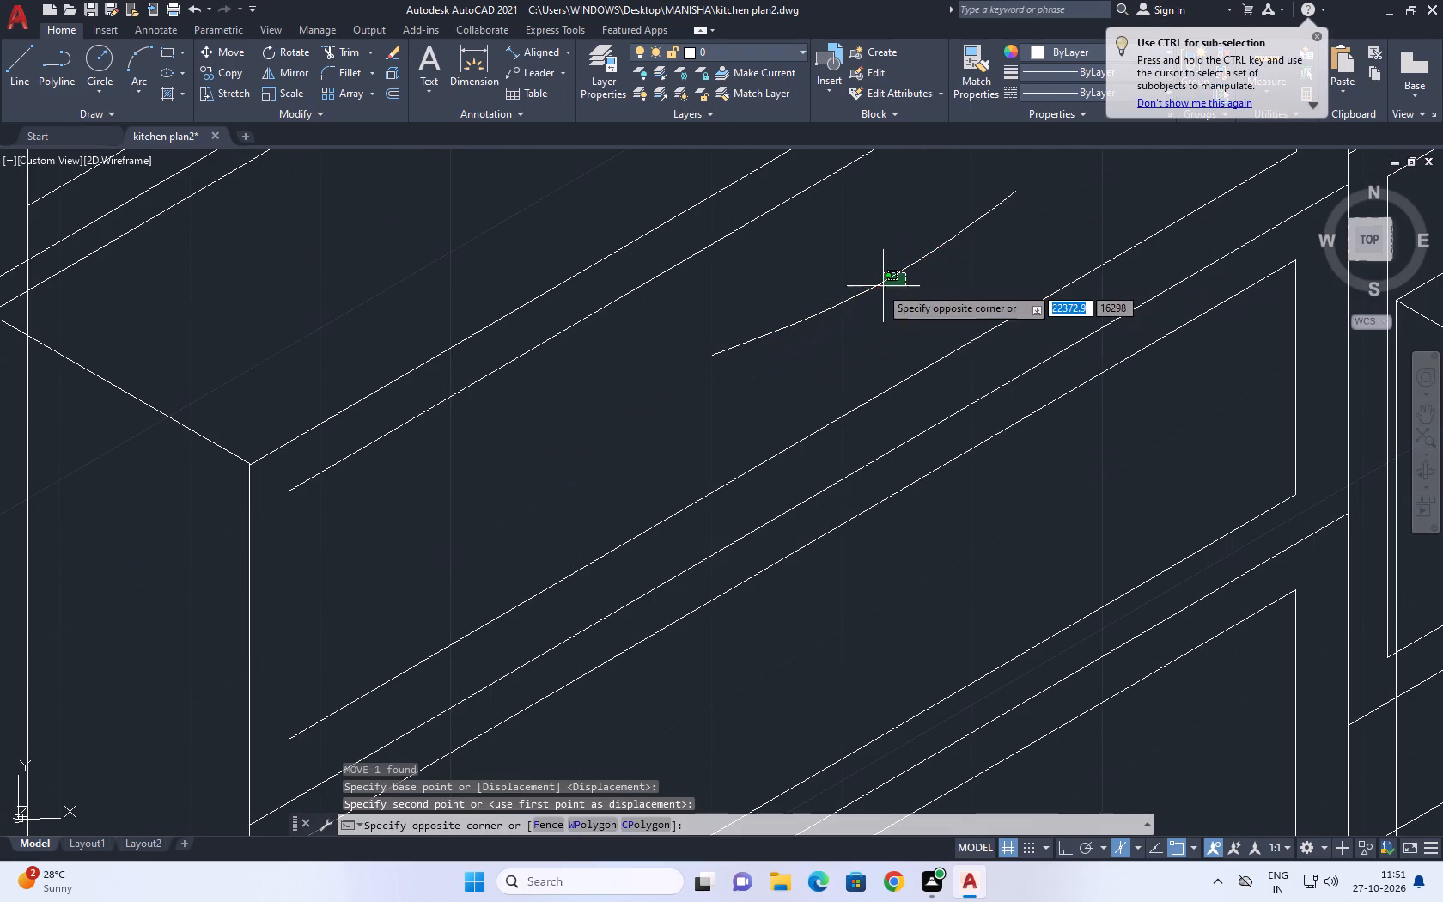
left_click_drag(869, 289, 860, 291)
type("co")
key("space")
left_click_drag(857, 297, 857, 315)
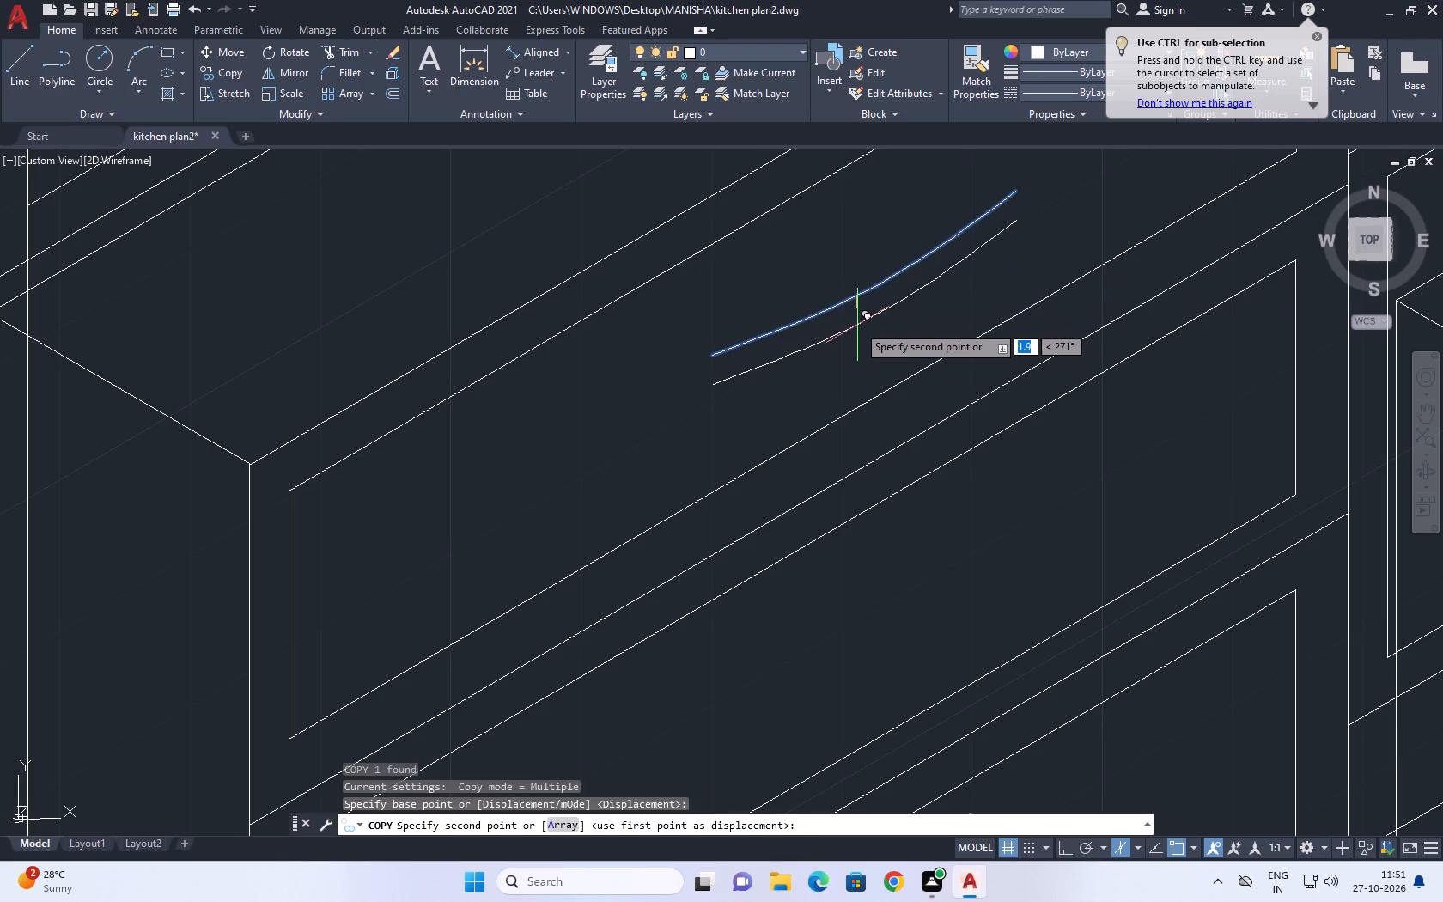
left_click(857, 325)
key("Escape")
Close the handle's left end with a three-point arc joining the two splines.
key("a")
key("space")
scroll(741, 347, "up", 3)
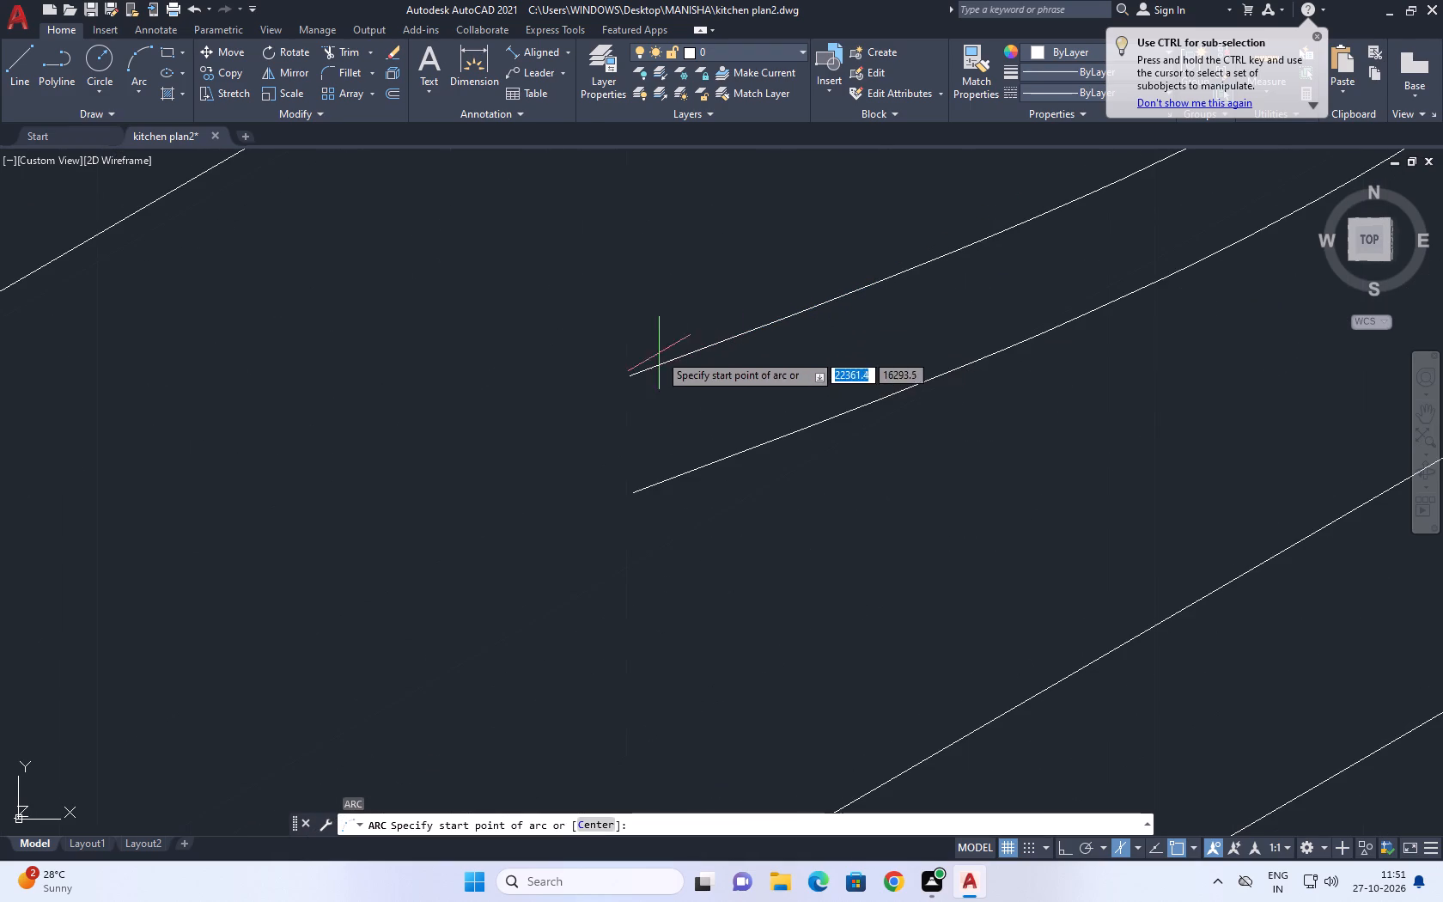
left_click(626, 377)
left_click(585, 417)
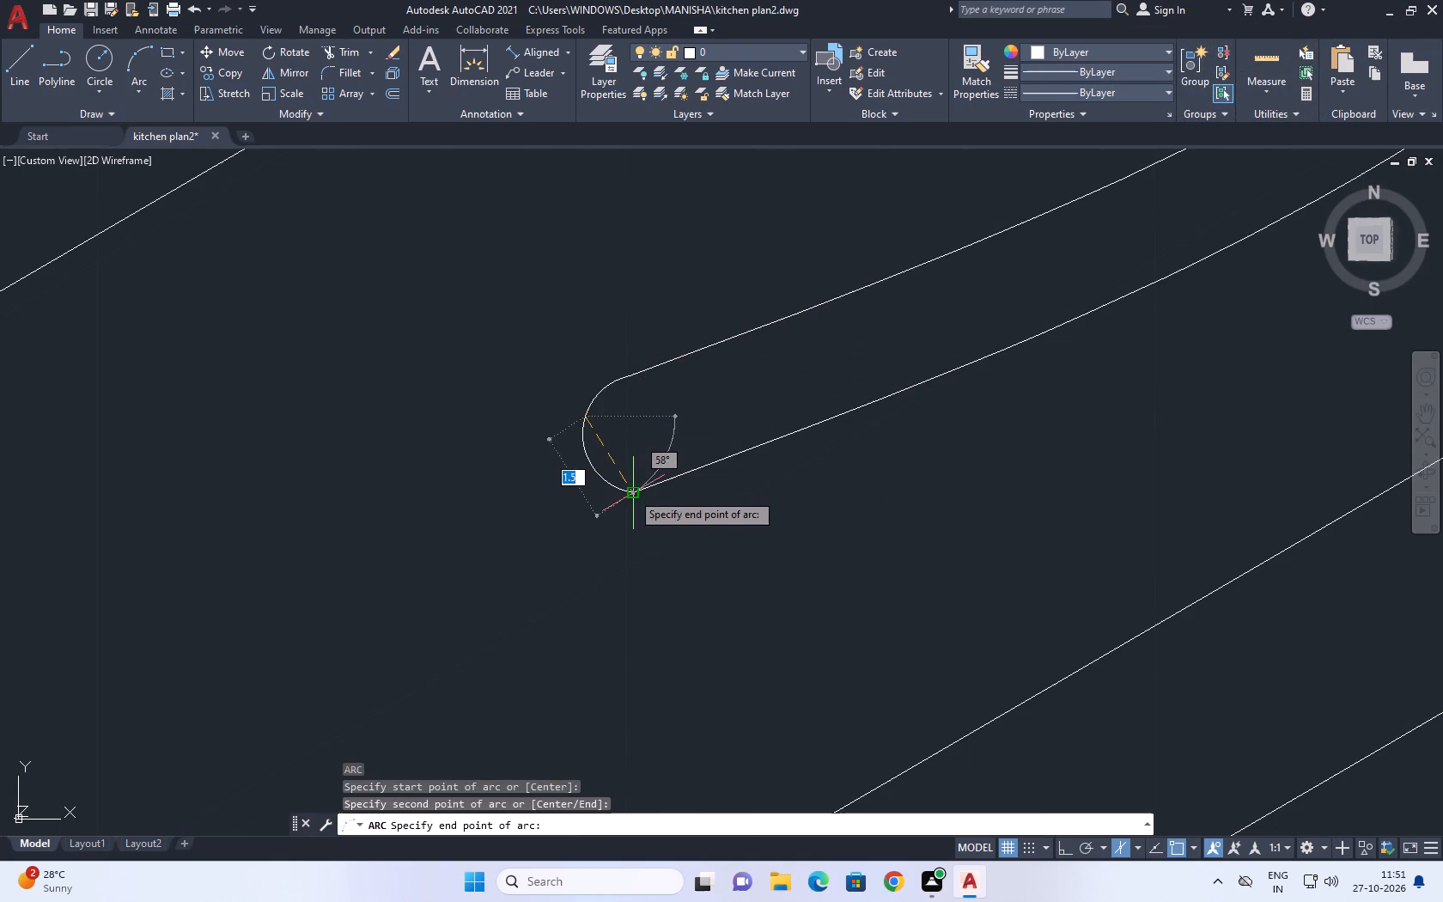
left_click(631, 493)
Close the handle's right end with a three-point arc joining the two splines.
scroll(709, 418, "down", 4)
key("space")
scroll(912, 313, "up", 3)
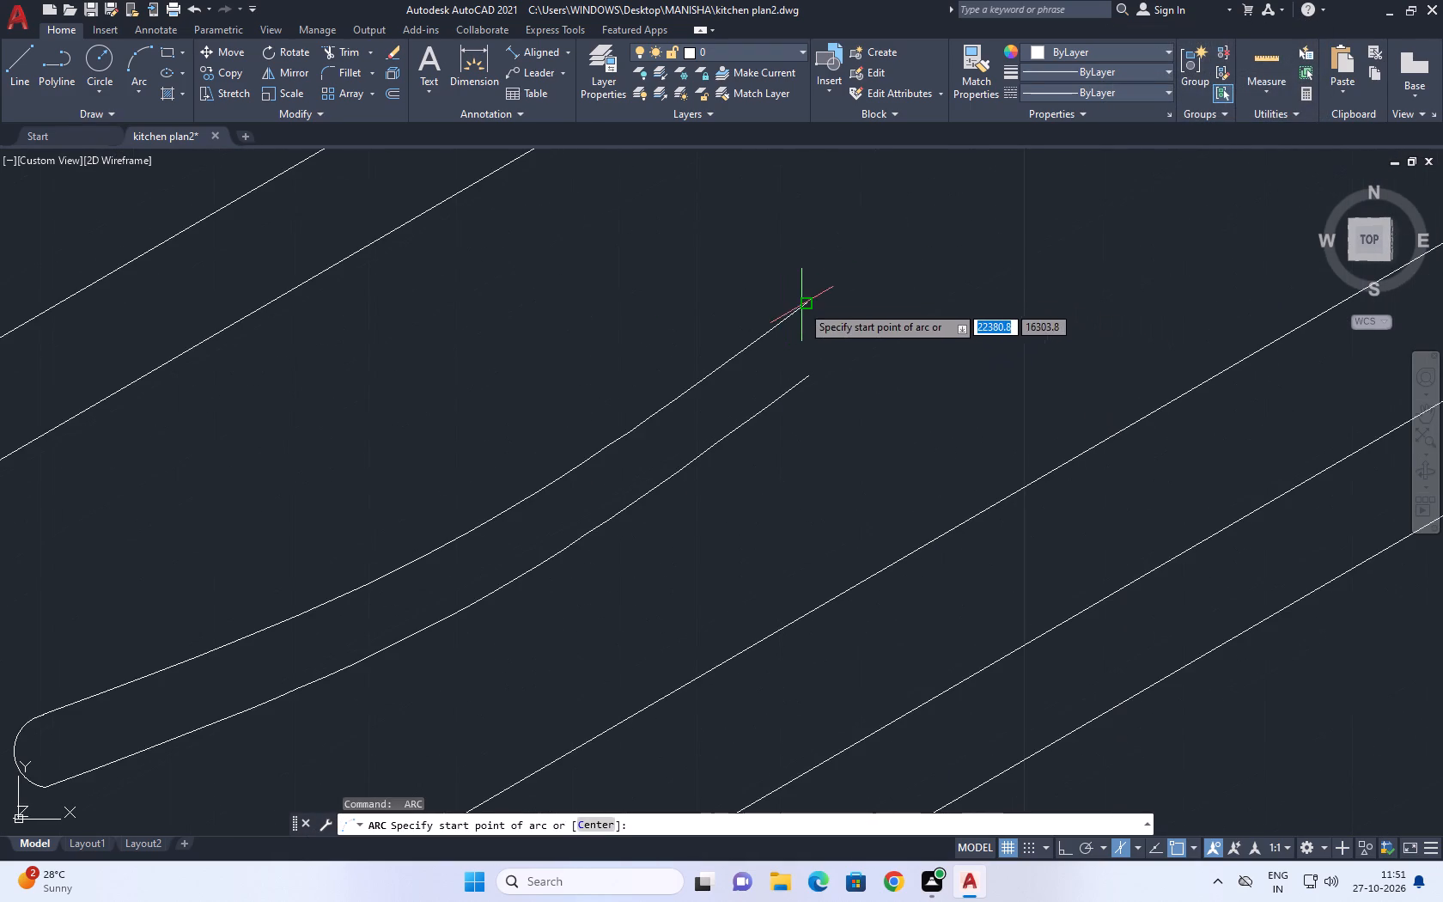
left_click(806, 304)
left_click(842, 308)
left_click(805, 376)
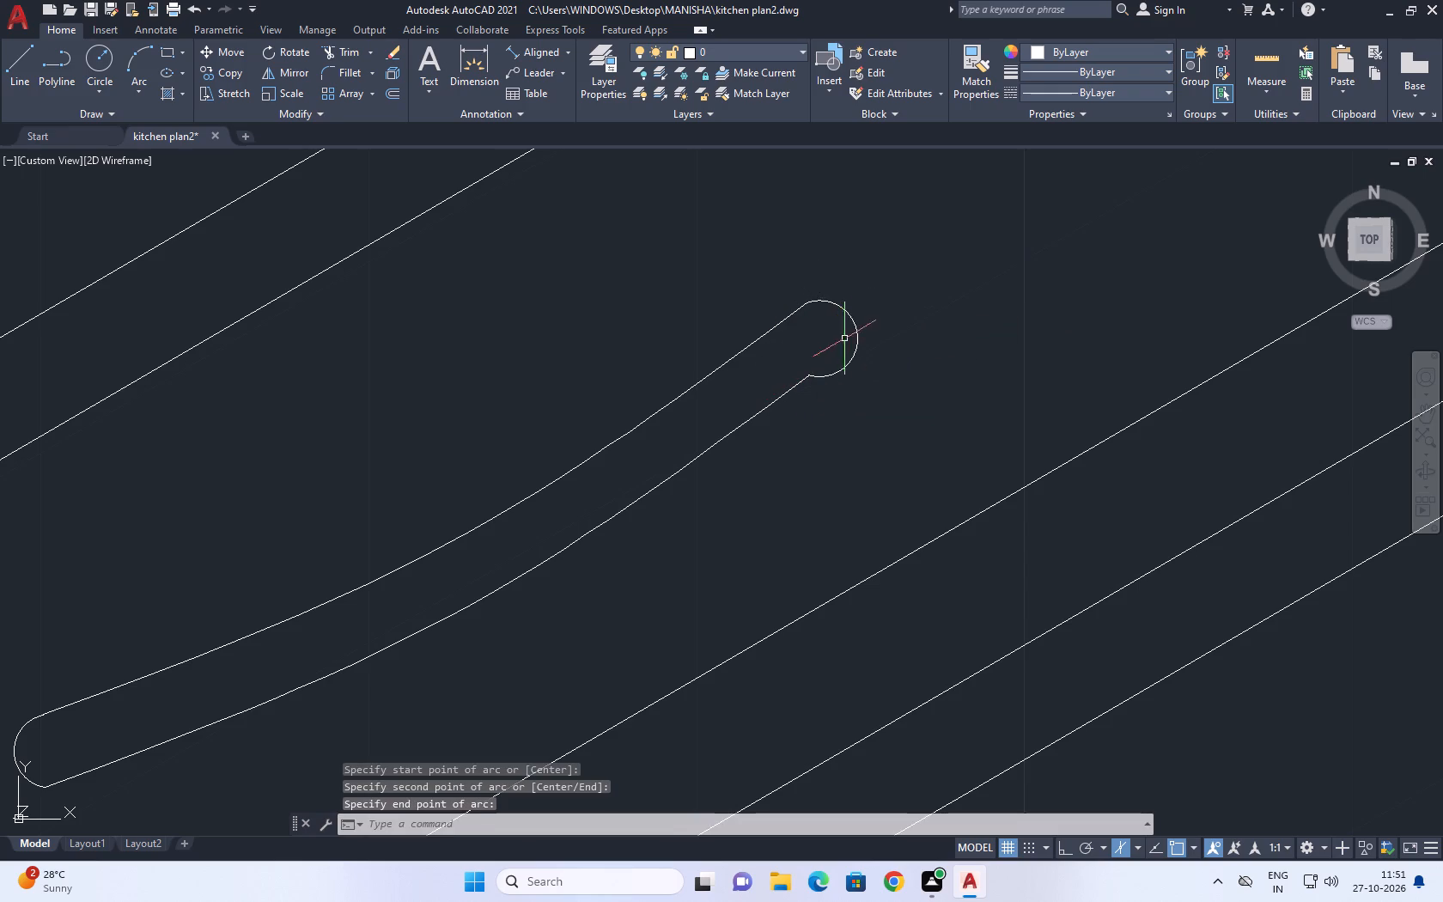
Flatten the handle's right end arc by stretching its midpoint inwards.
left_click(849, 333)
left_click(845, 298)
left_click(860, 337)
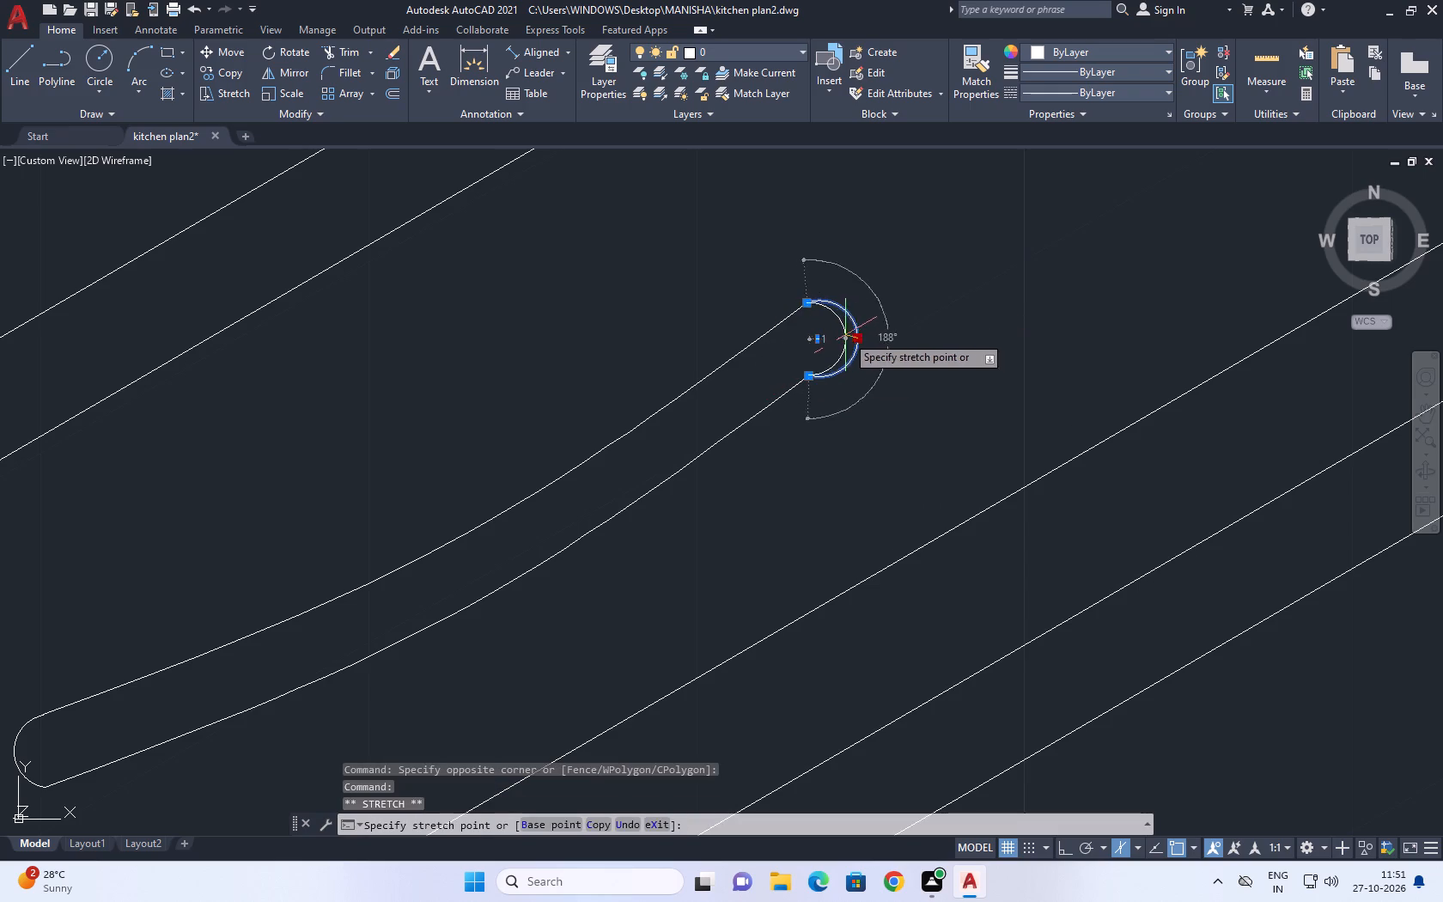
left_click(825, 335)
scroll(889, 310, "down", 3)
key("Escape")
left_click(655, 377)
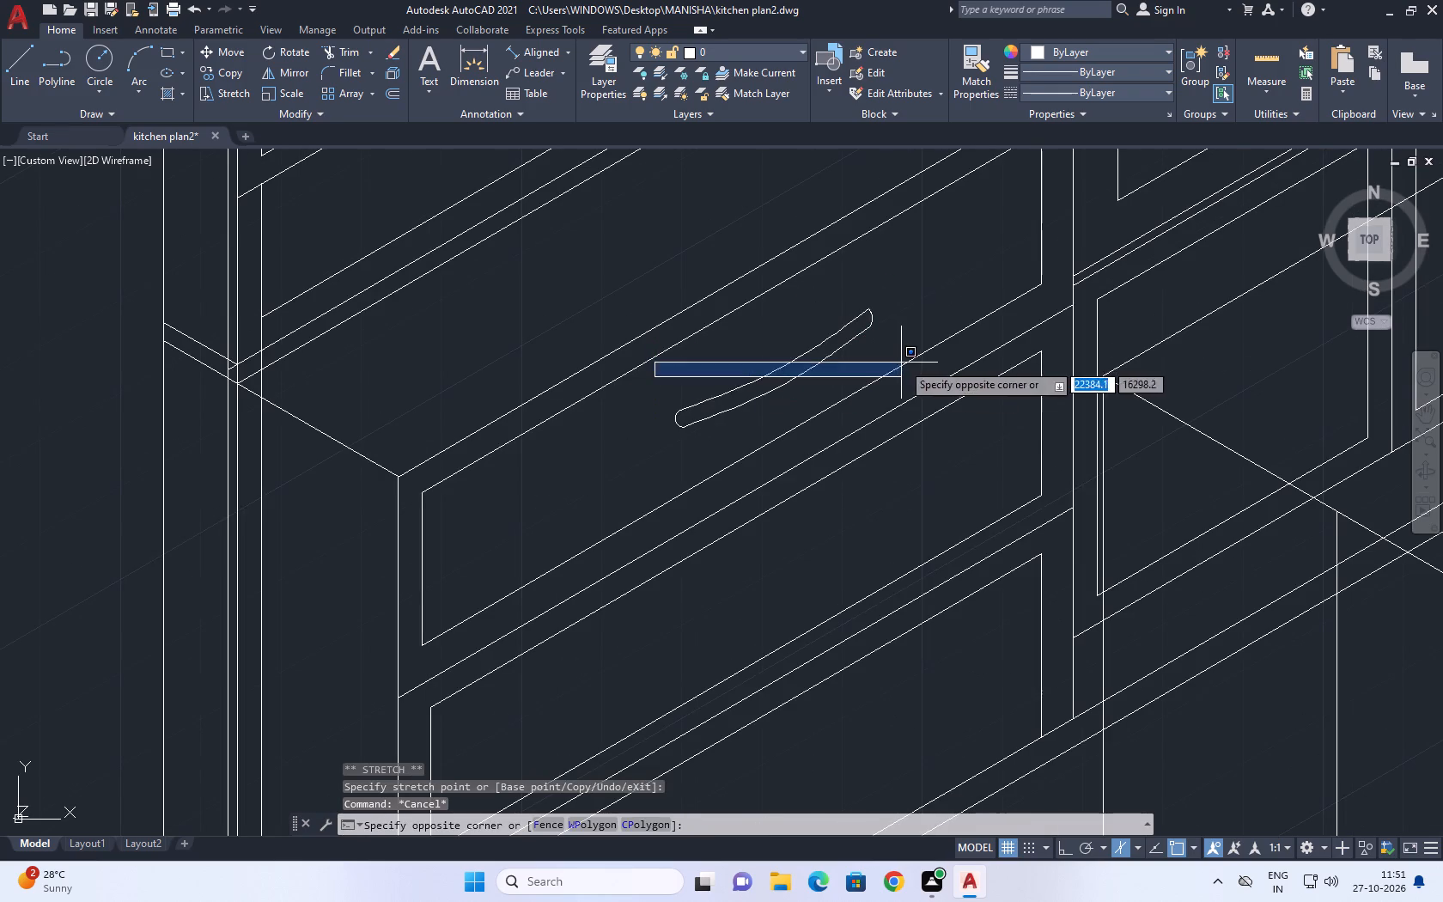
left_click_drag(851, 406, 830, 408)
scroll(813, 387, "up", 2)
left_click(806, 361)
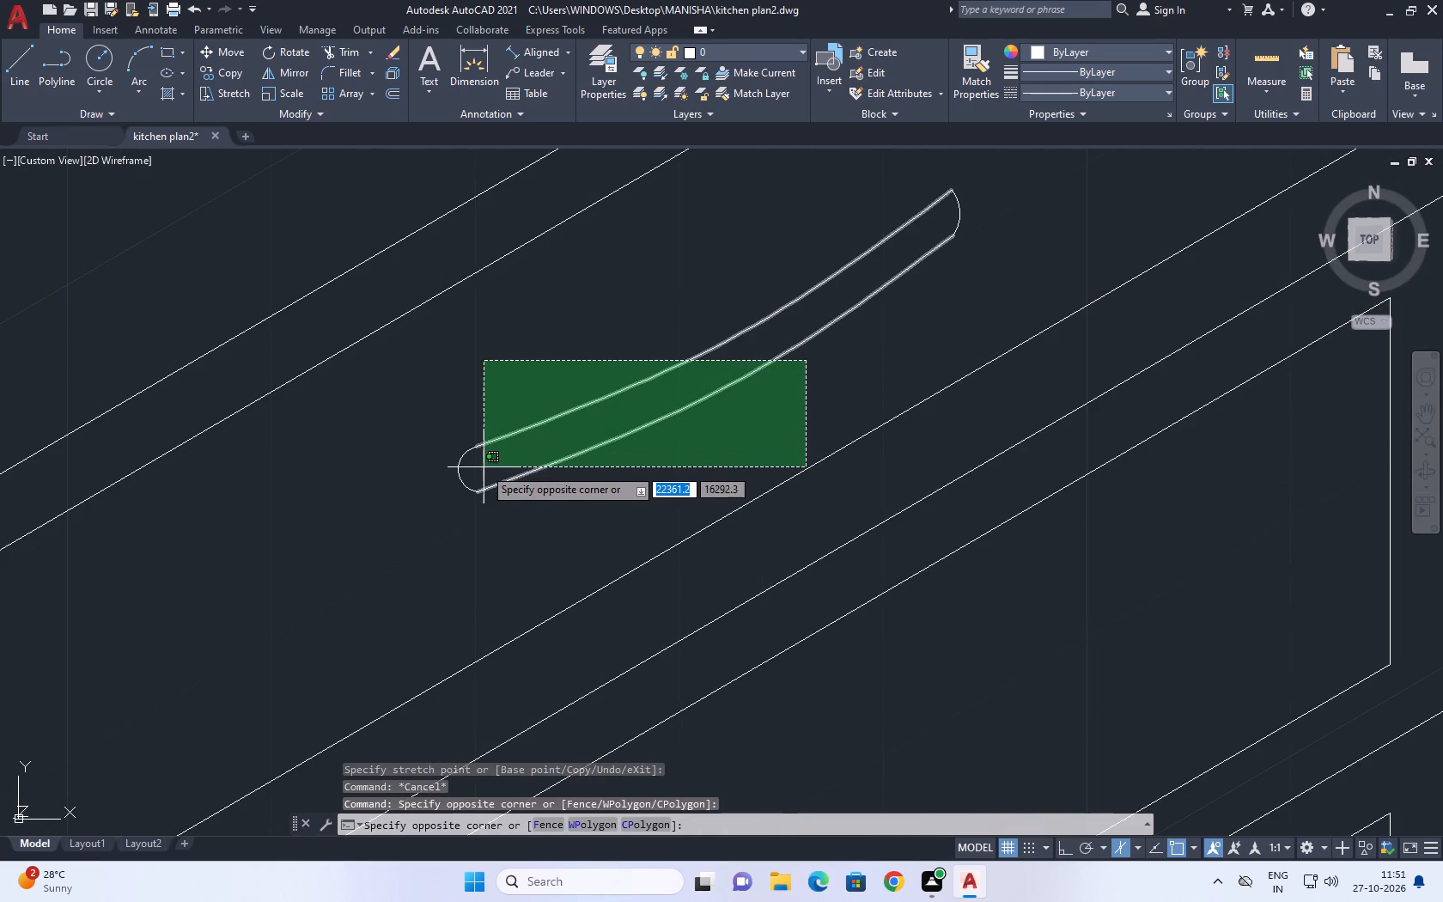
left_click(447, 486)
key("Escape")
Copy the complete handle, both splines and both end arcs, straight down onto the middle and bottom drawer fronts with Ortho on.
left_click(969, 198)
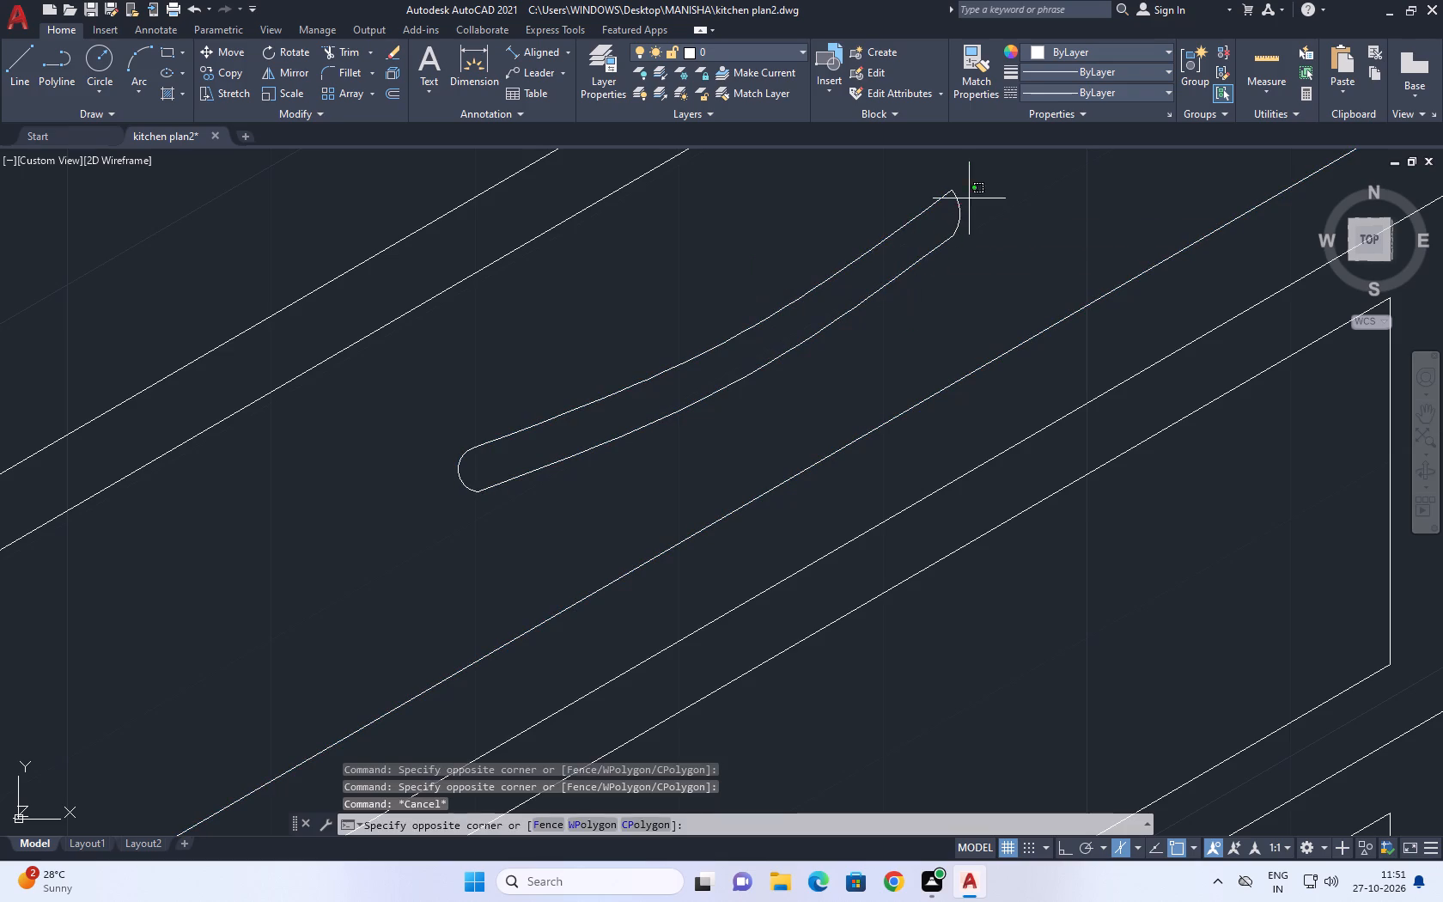
left_click(826, 305)
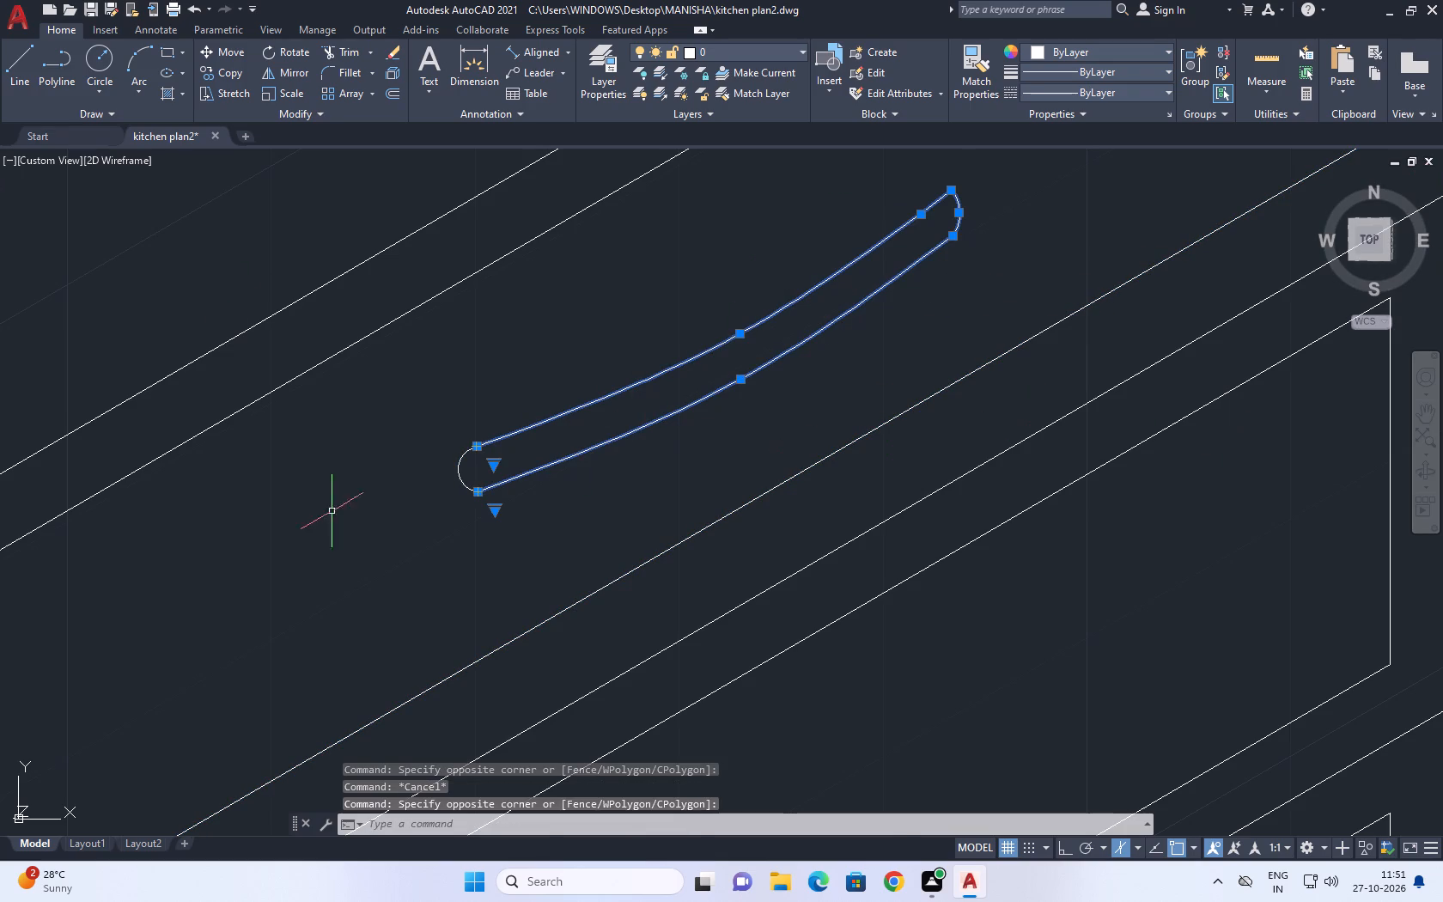
scroll(290, 526, "up", 1)
left_click(557, 531)
left_click(522, 381)
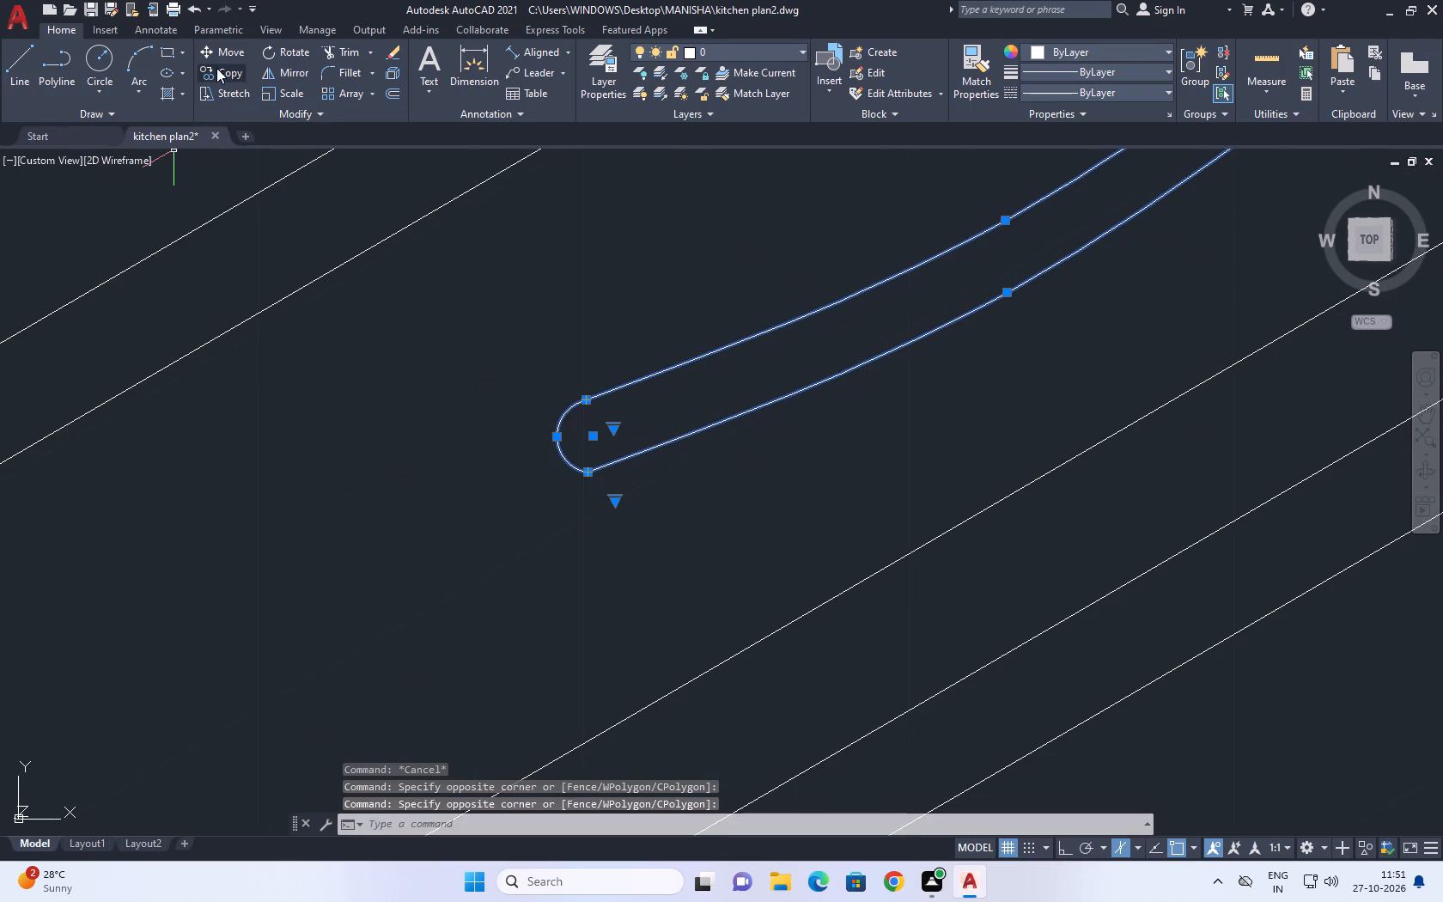
left_click(217, 70)
left_click(652, 343)
scroll(707, 365, "down", 3)
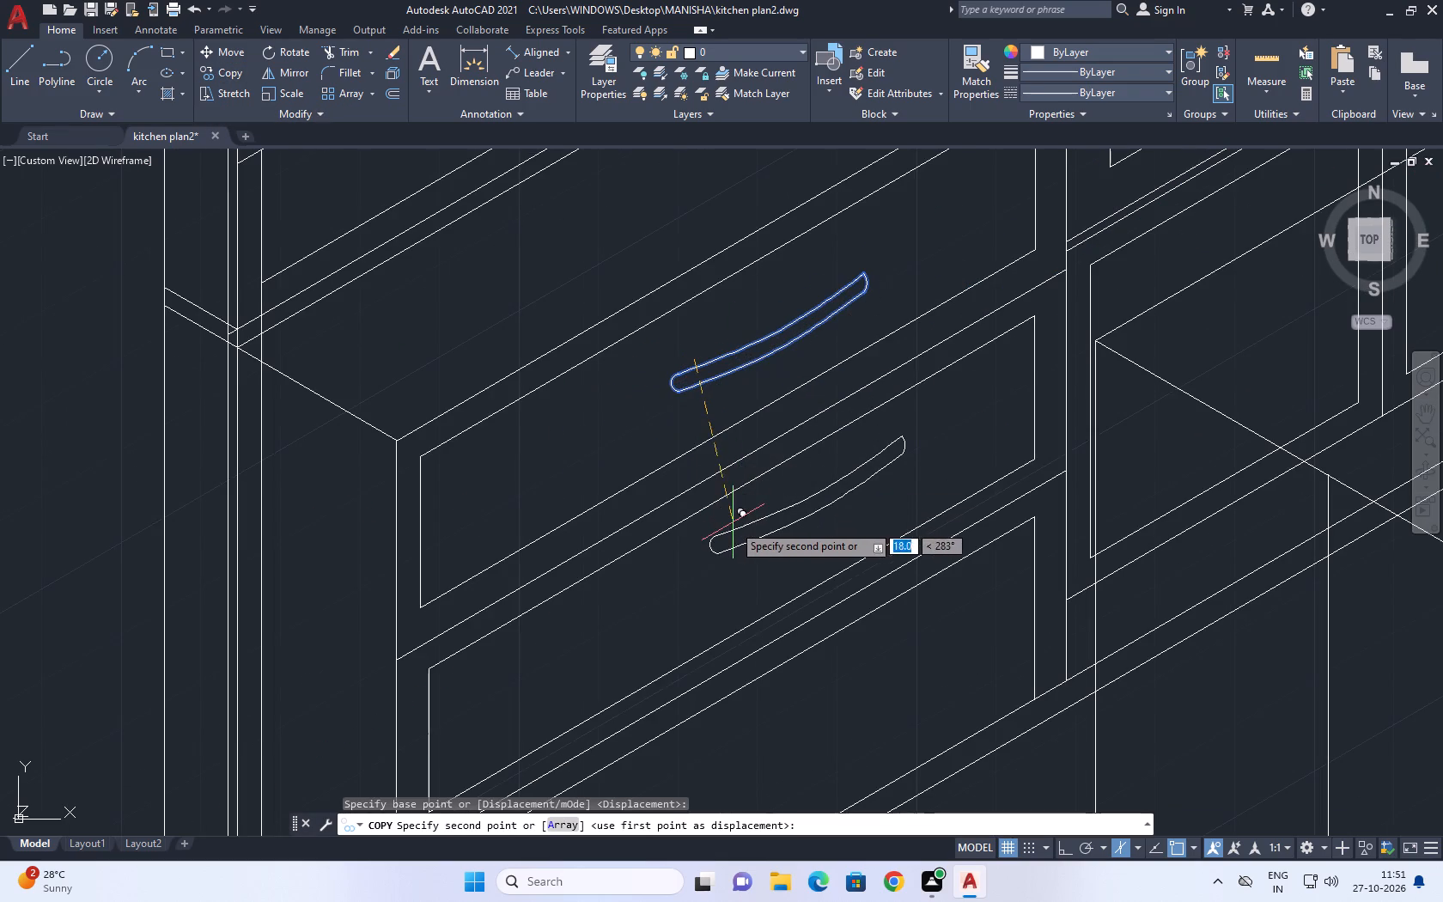
key("F8")
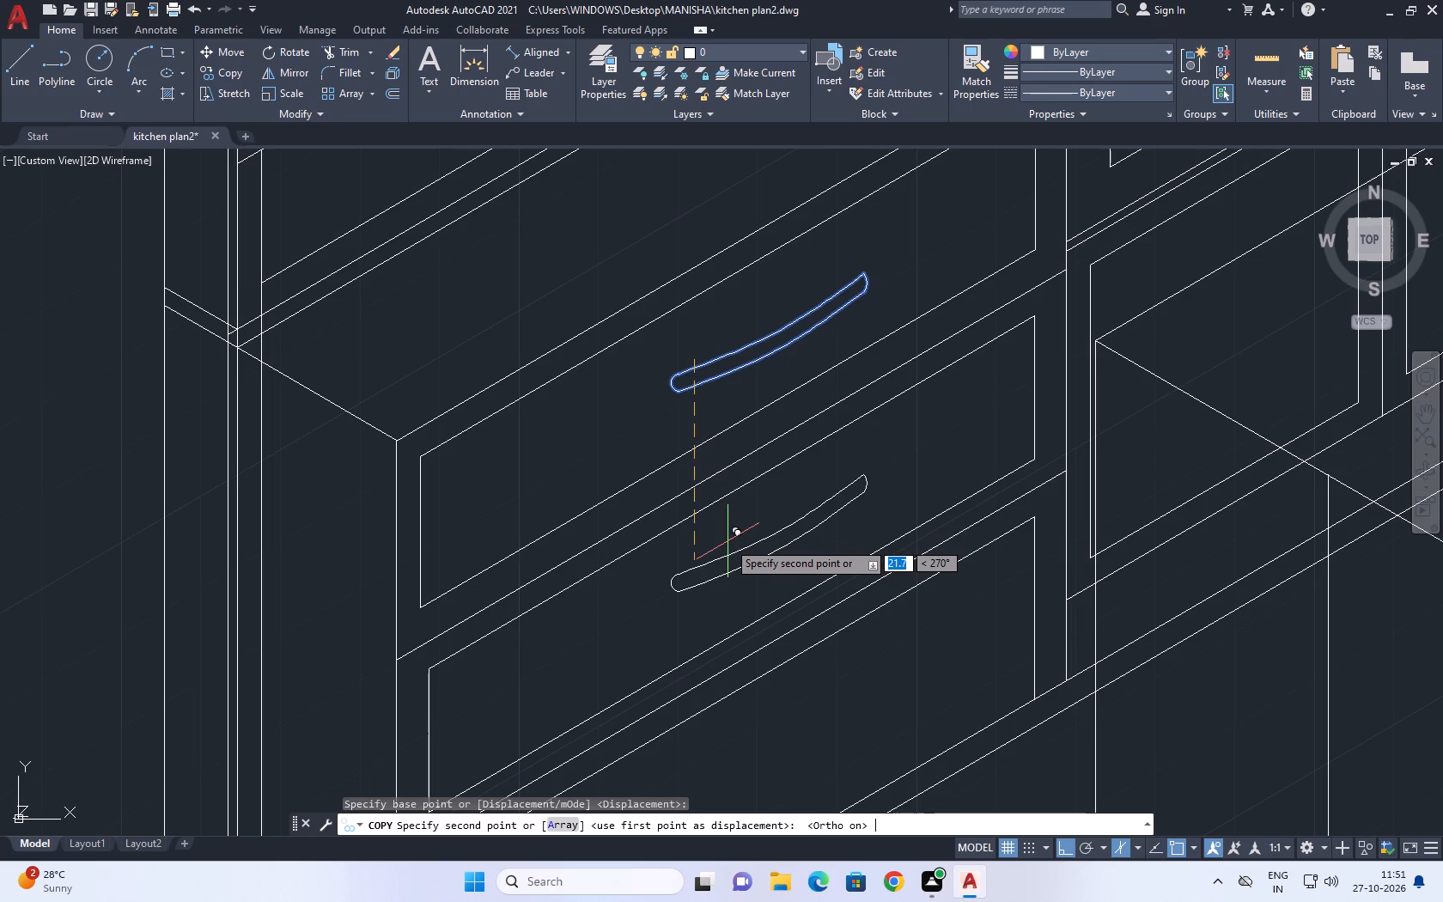
left_click(728, 541)
scroll(740, 524, "down", 1)
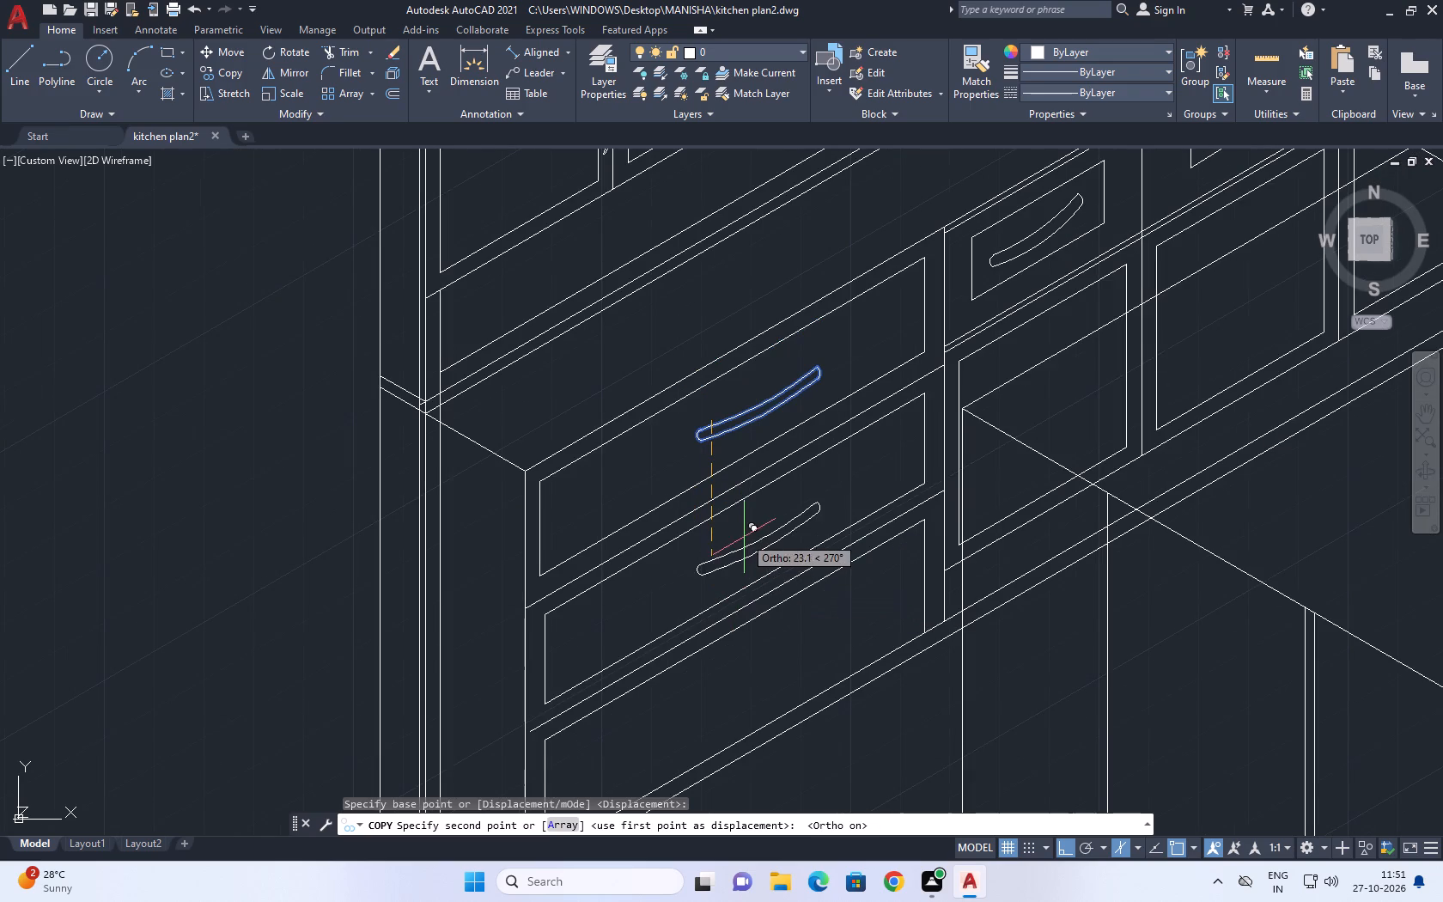
left_click(741, 521)
left_click(746, 665)
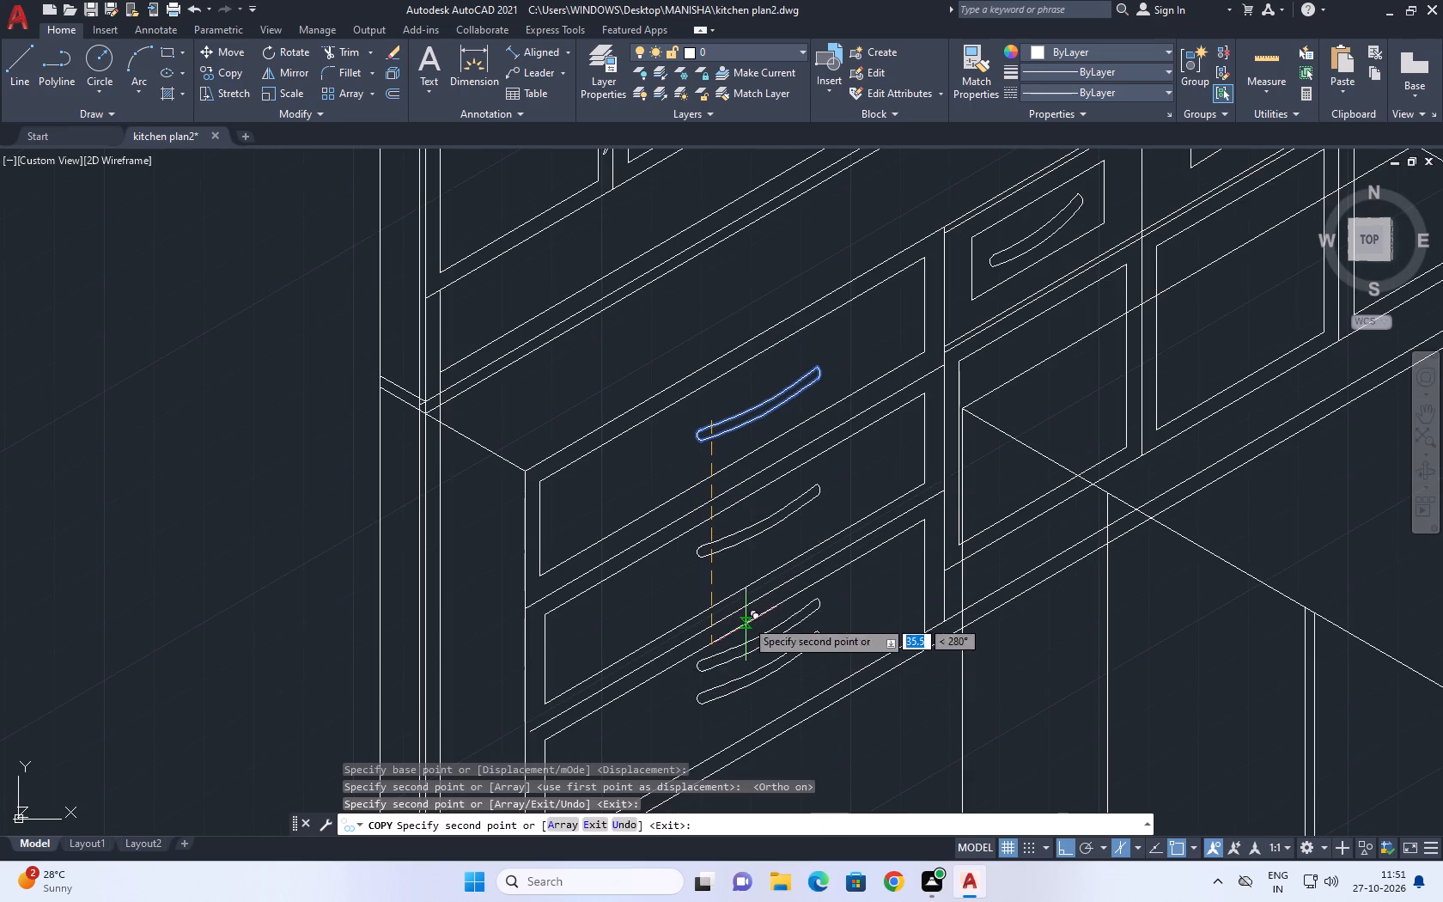
right_click(784, 460)
left_click(838, 492)
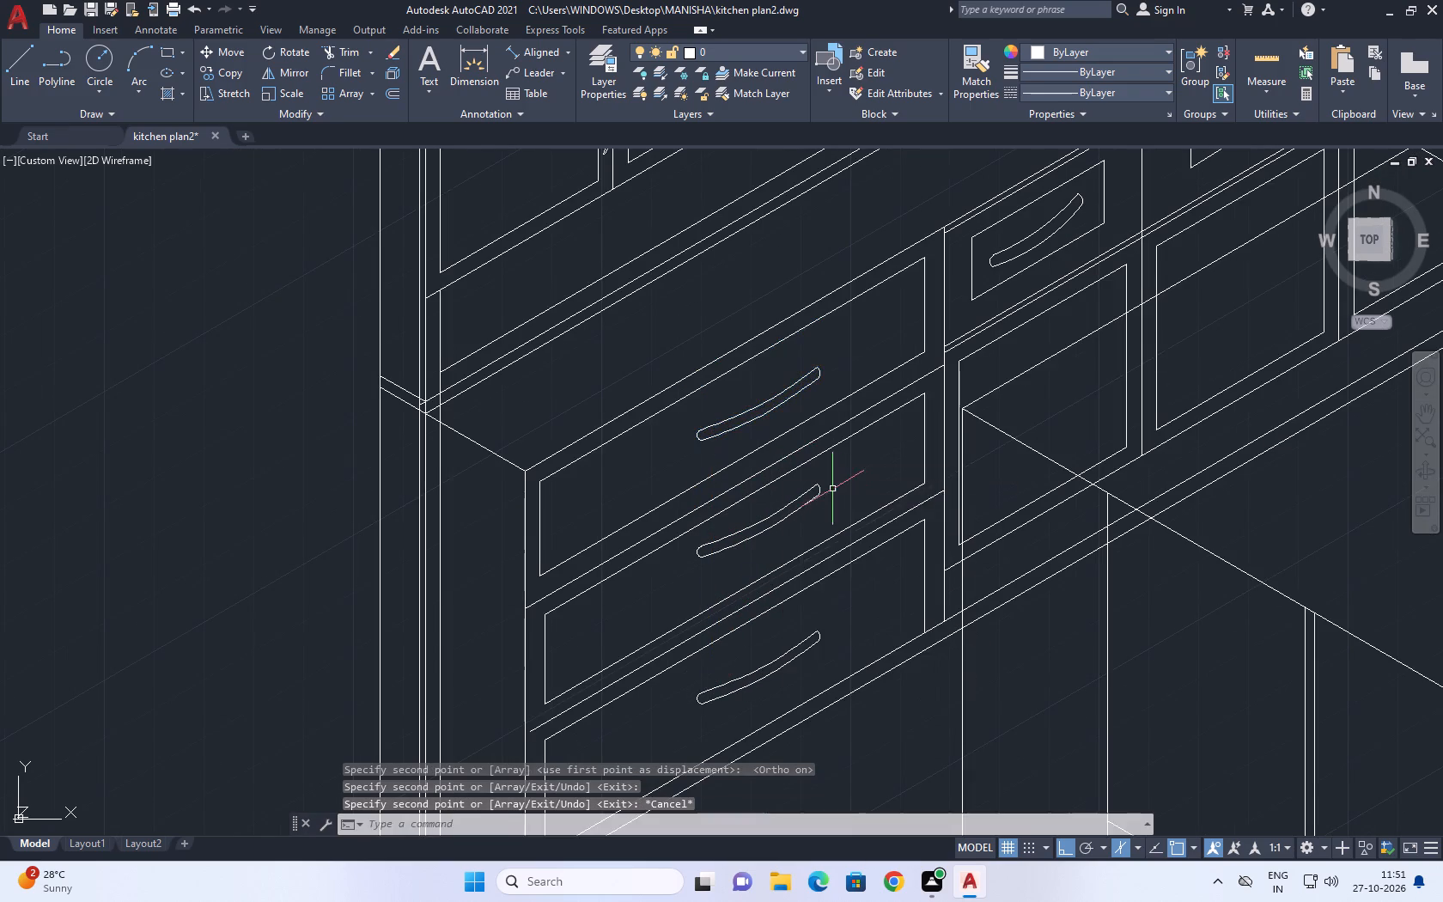
Extend the divider line between the middle and bottom drawer fronts to the end cabinet's left vertical edge.
scroll(832, 489, "down", 3)
scroll(784, 529, "up", 2)
middle_click_drag(820, 535, 748, 447)
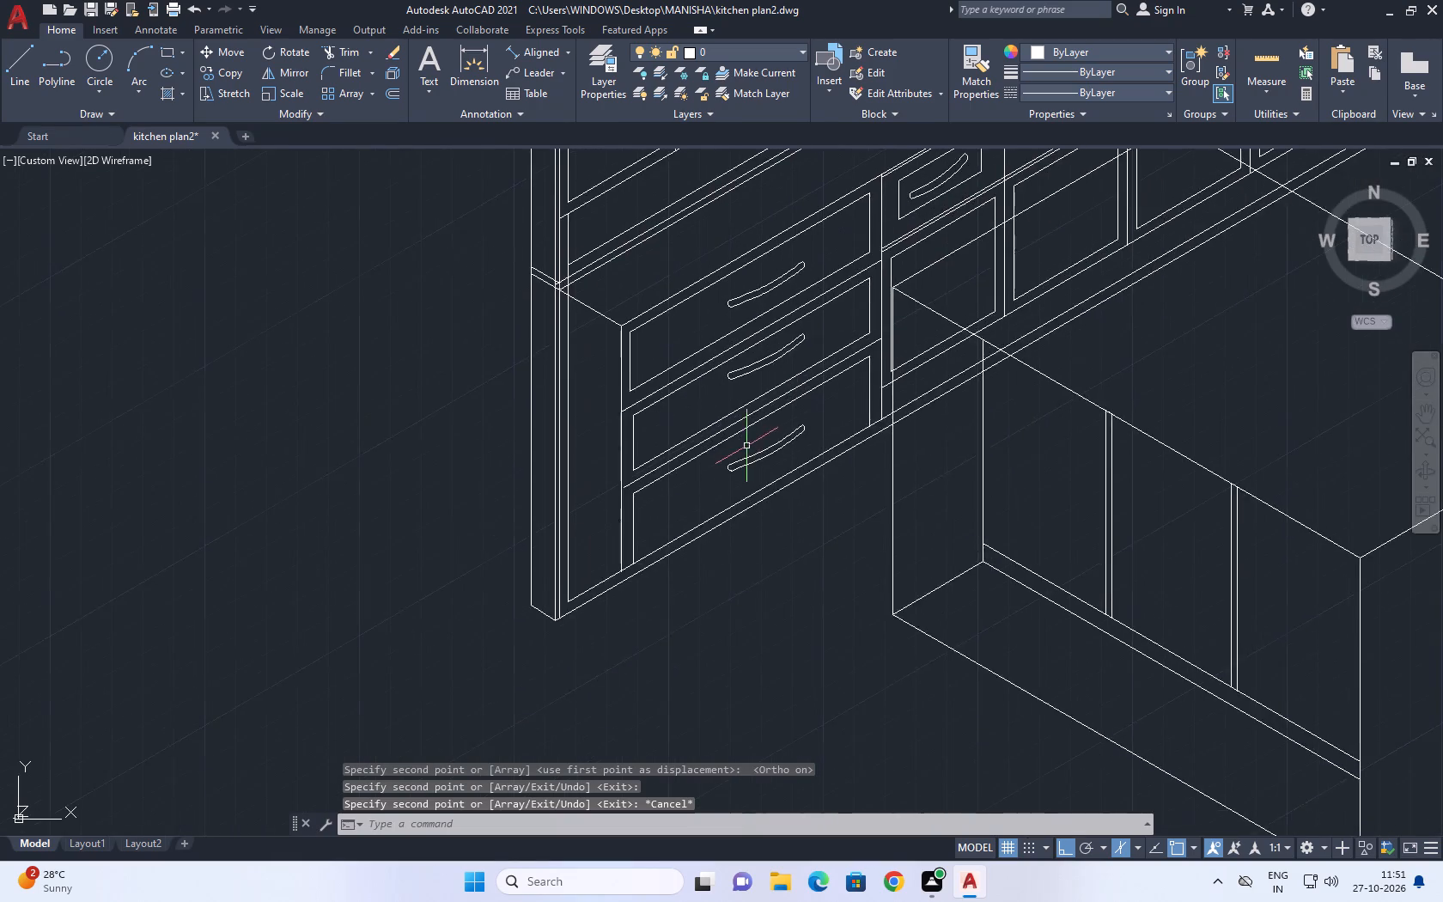
scroll(746, 446, "up", 1)
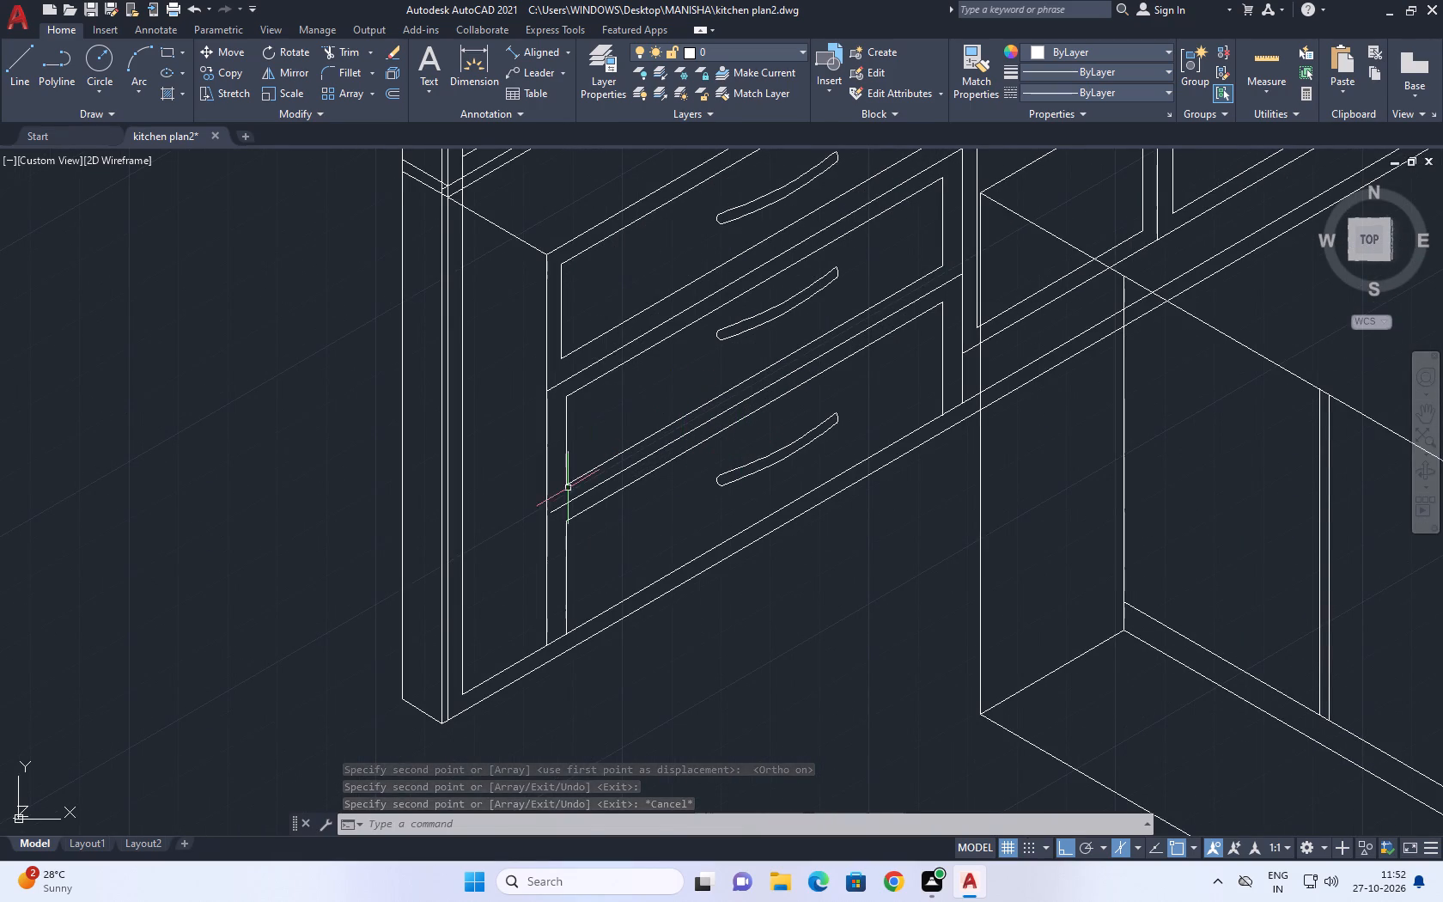
scroll(563, 499, "up", 2)
key("e")
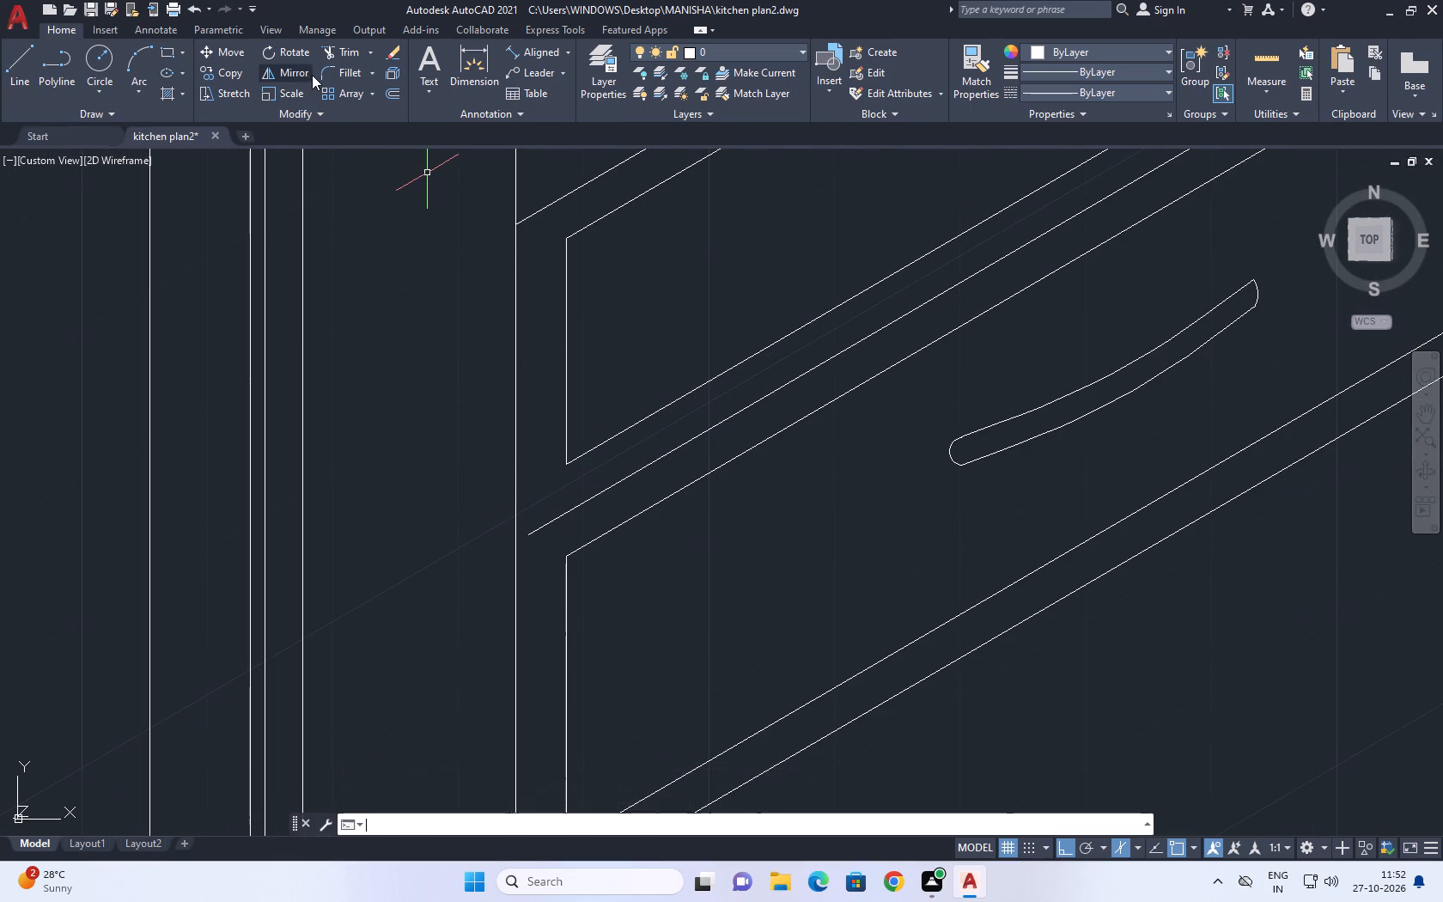
key("x")
key("space")
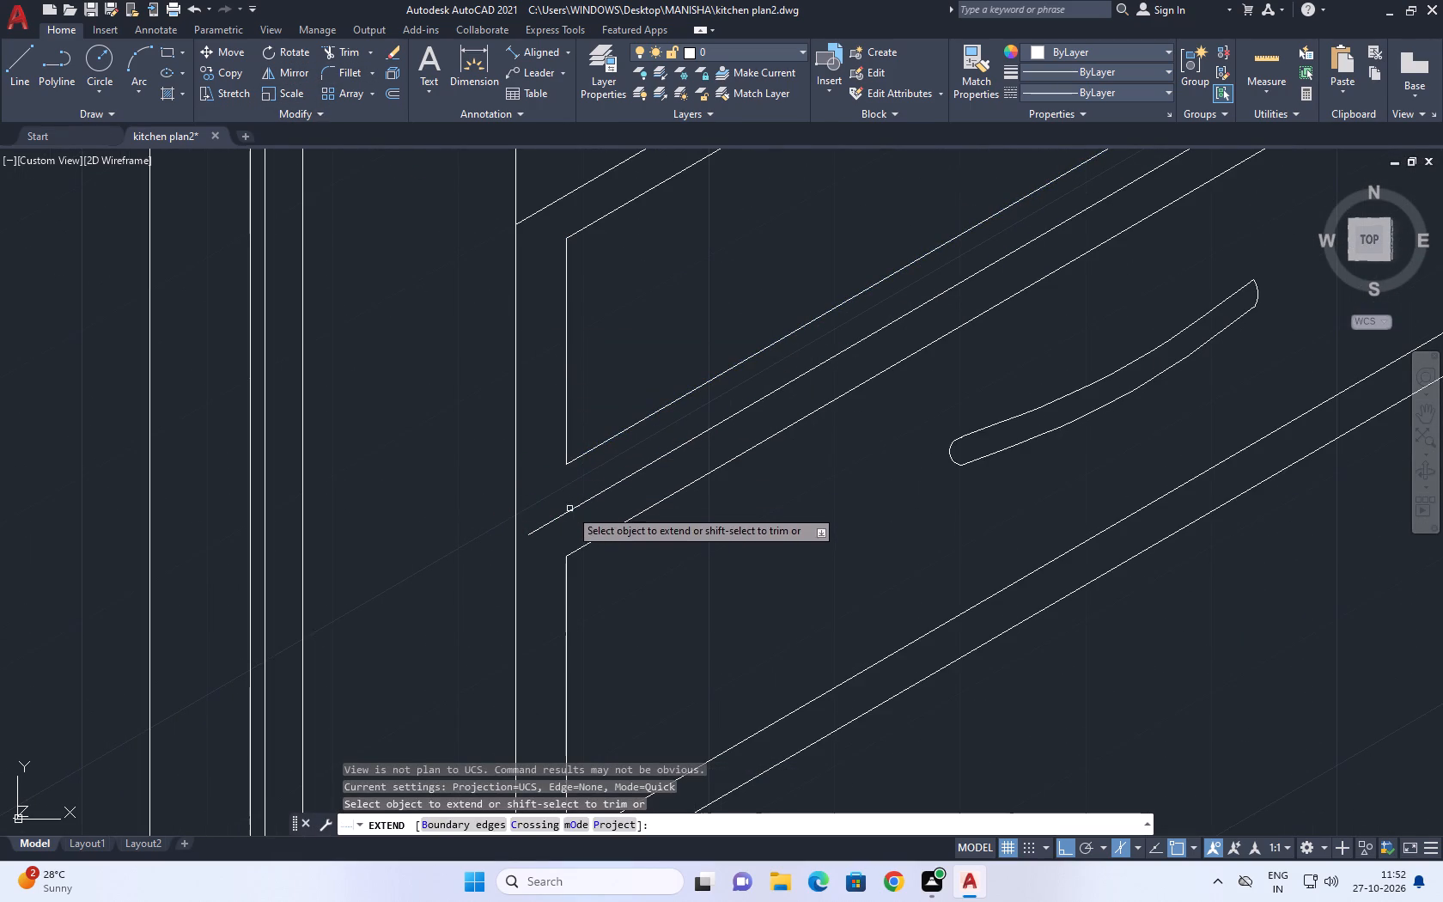
left_click(569, 515)
scroll(625, 464, "down", 1)
middle_click_drag(843, 328, 731, 490)
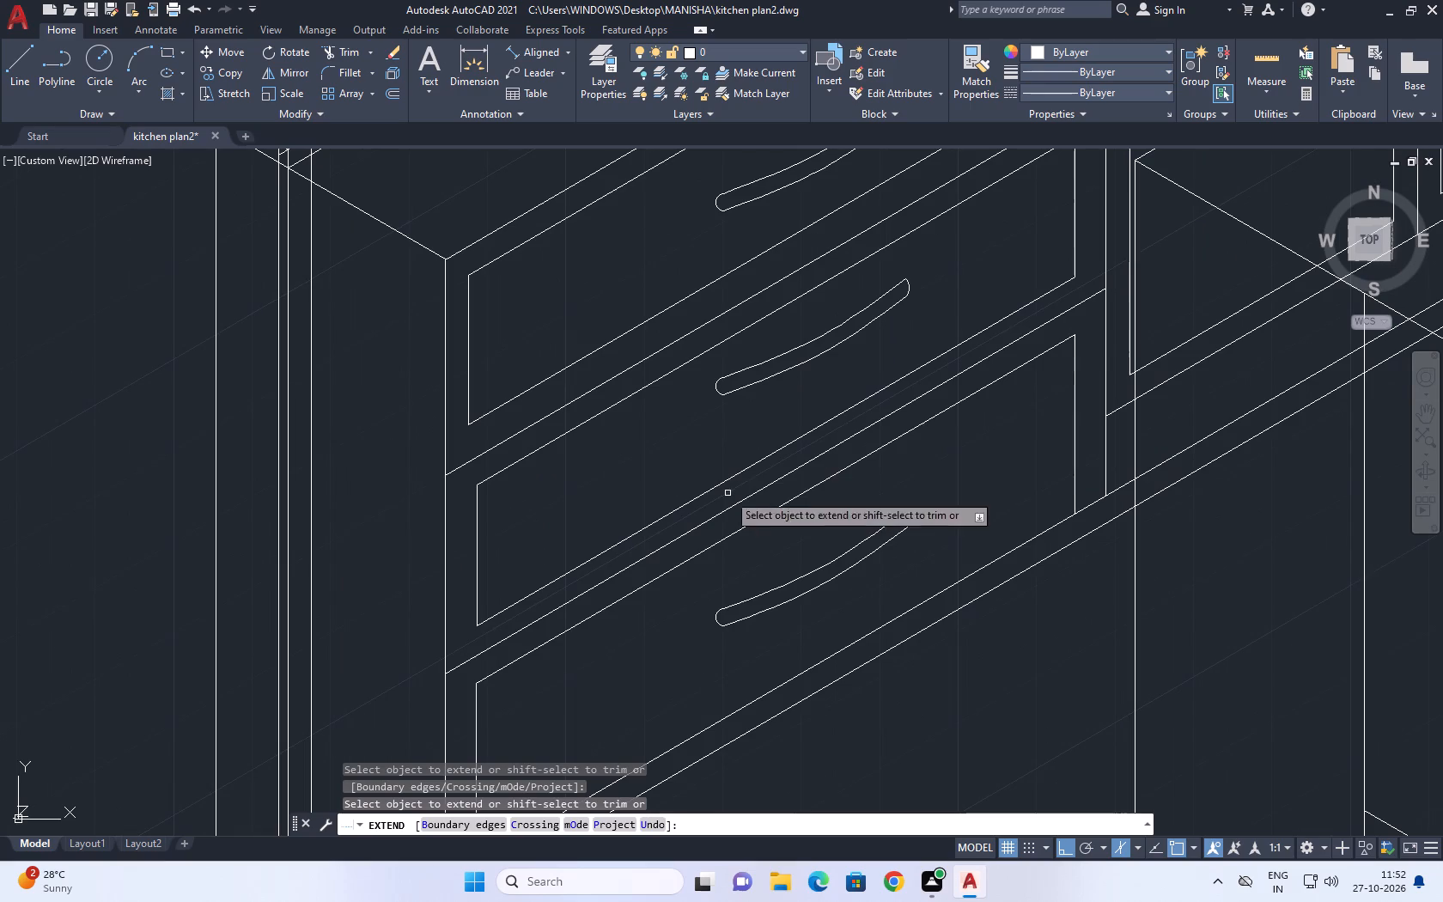
key("Escape")
Move the middle drawer's complete curved handle slightly straight down on its drawer front with Ortho on.
scroll(766, 485, "down", 1)
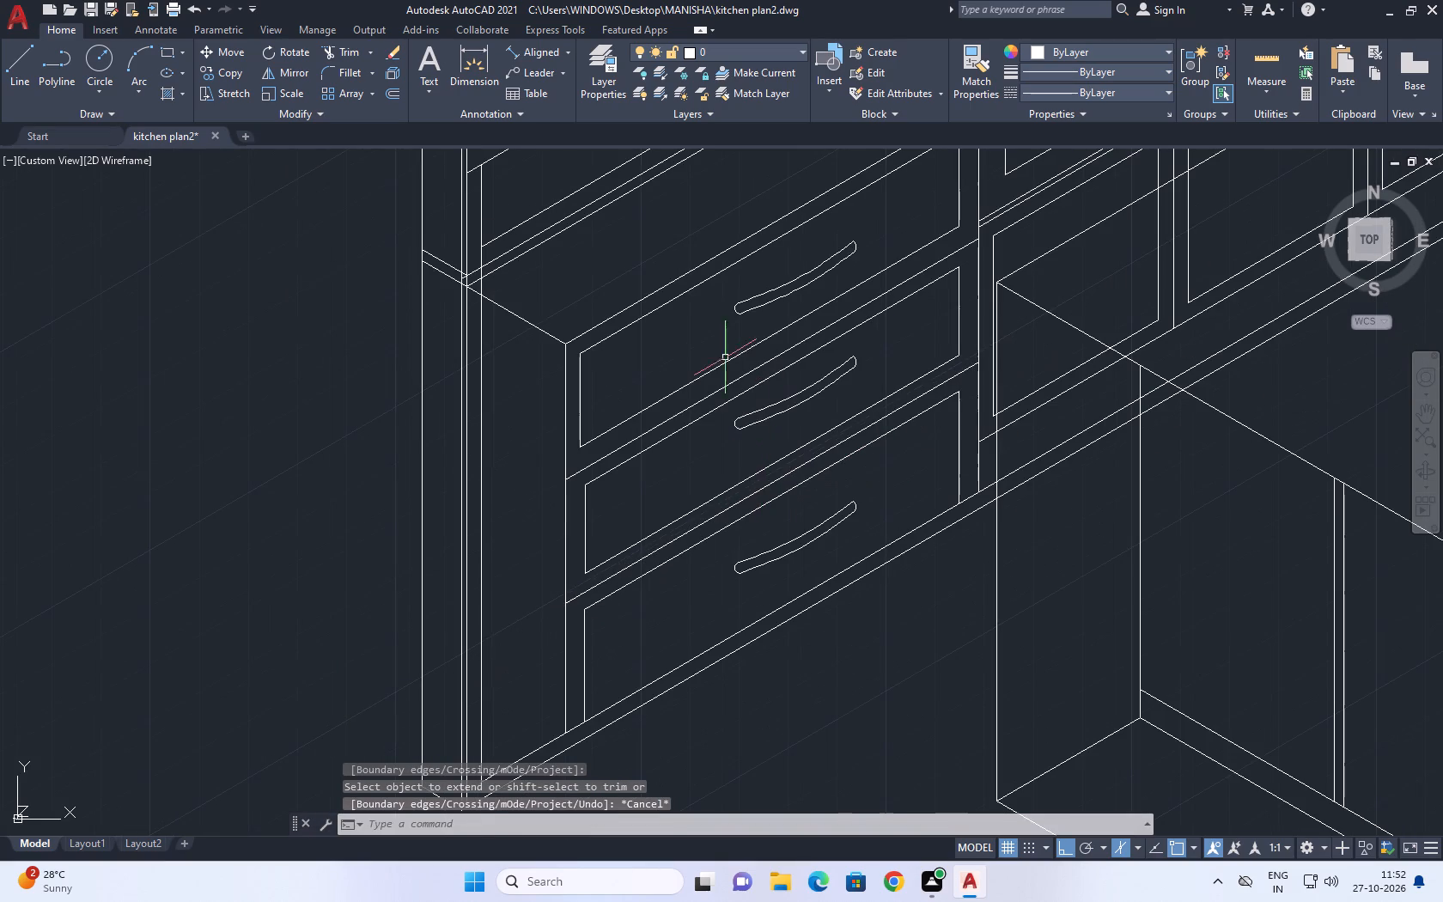
left_click(715, 338)
left_click(898, 477)
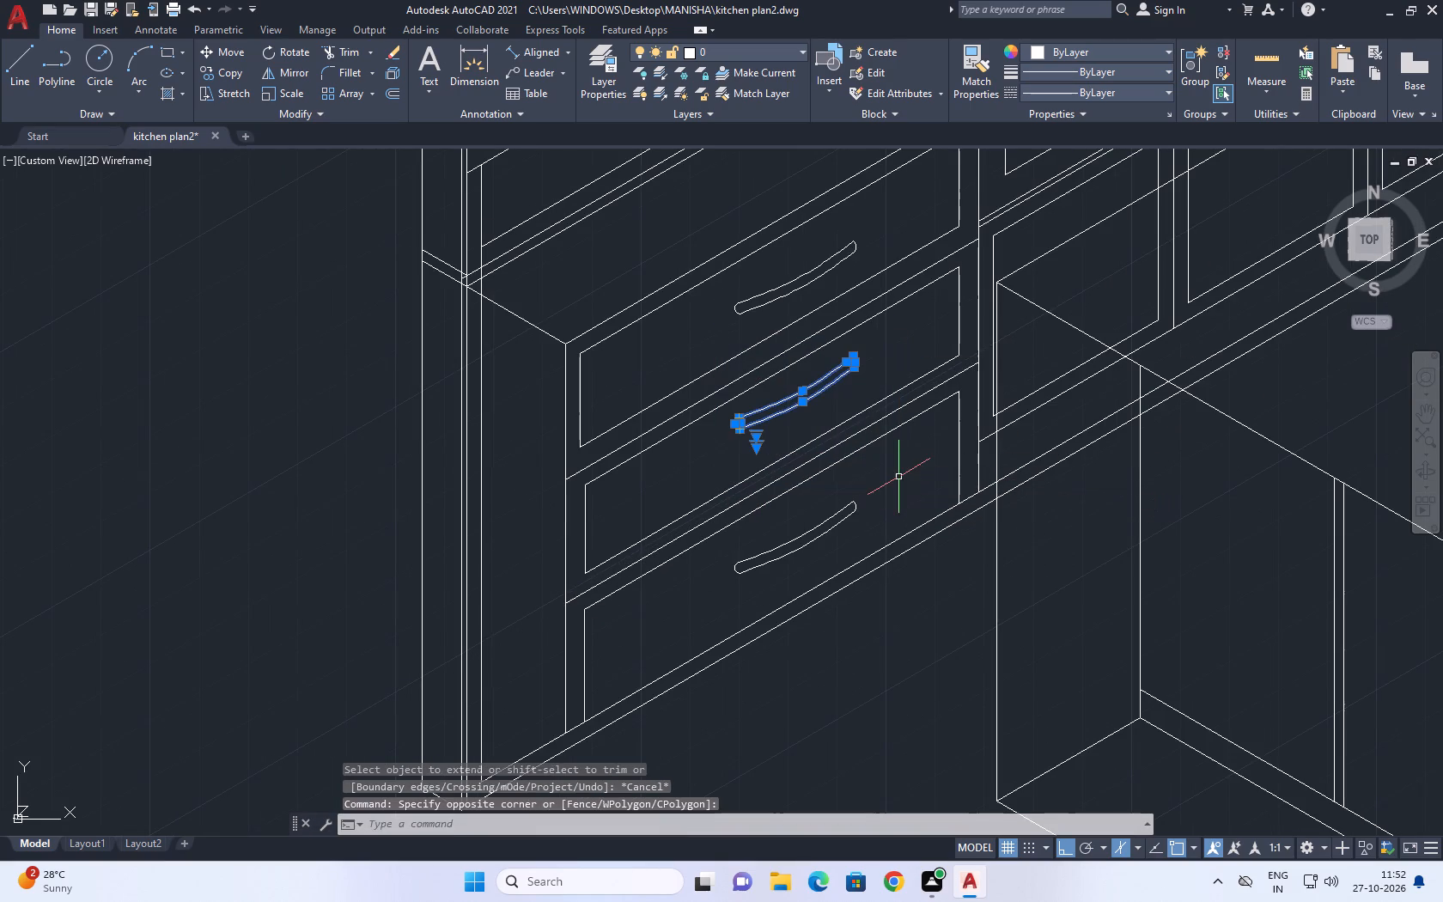
key("m")
key("space")
scroll(860, 424, "up", 1)
left_click(851, 393)
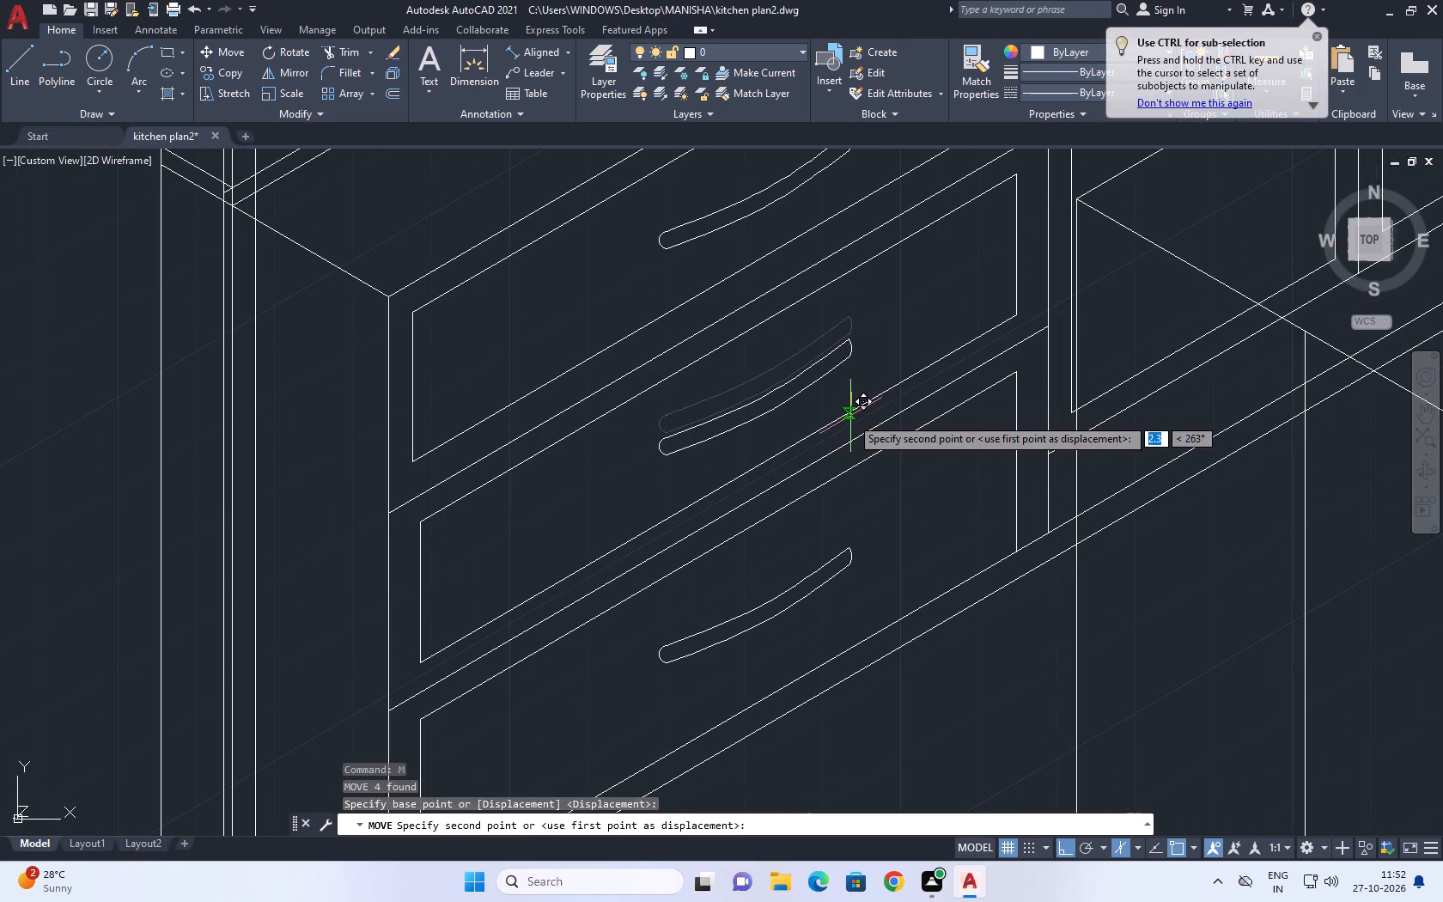
left_click(850, 417)
Move the bottom drawer's complete curved handle slightly up and to the right along the isometric axis.
middle_click_drag(910, 469, 864, 223)
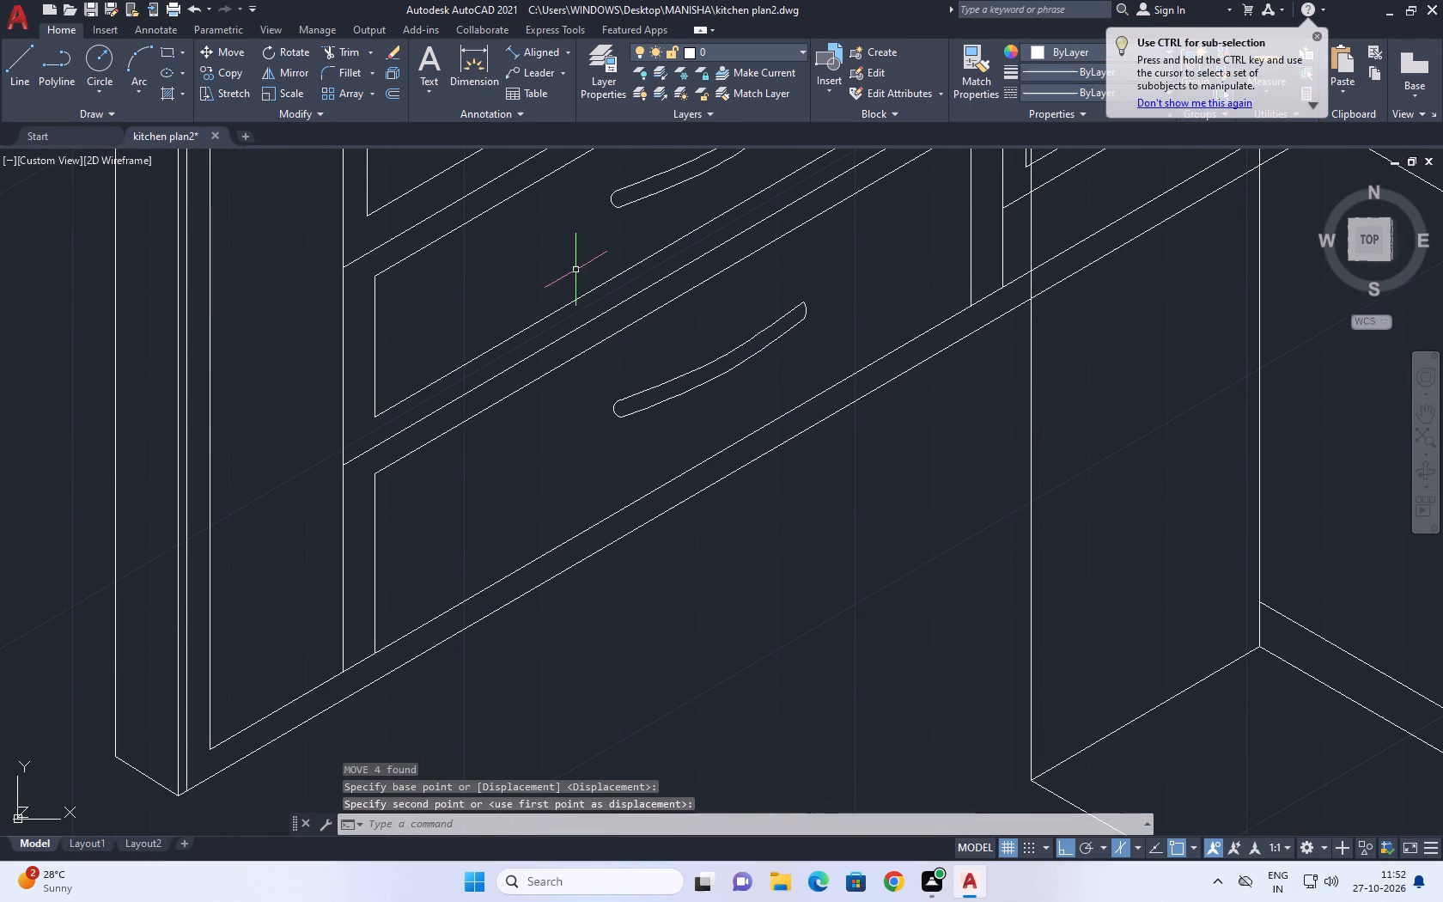
left_click(575, 266)
left_click(854, 495)
key("m")
key("space")
scroll(753, 389, "up", 1)
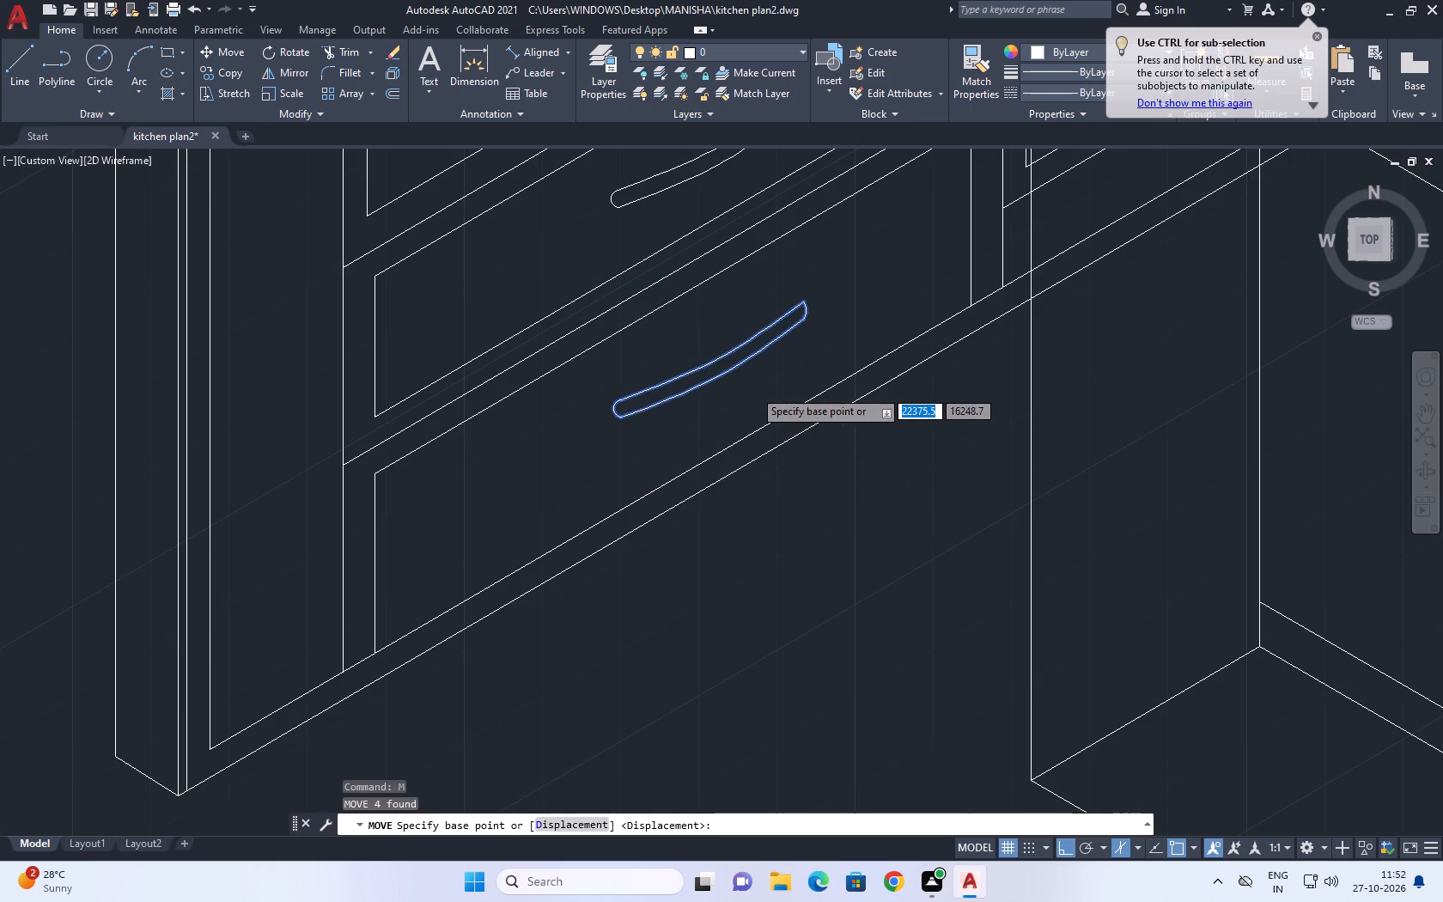
left_click(752, 387)
left_click(798, 360)
Look over the drawer cabinet, the island and the overall layout of both isometric kitchen views.
scroll(810, 380, "down", 2)
middle_click_drag(886, 357, 779, 495)
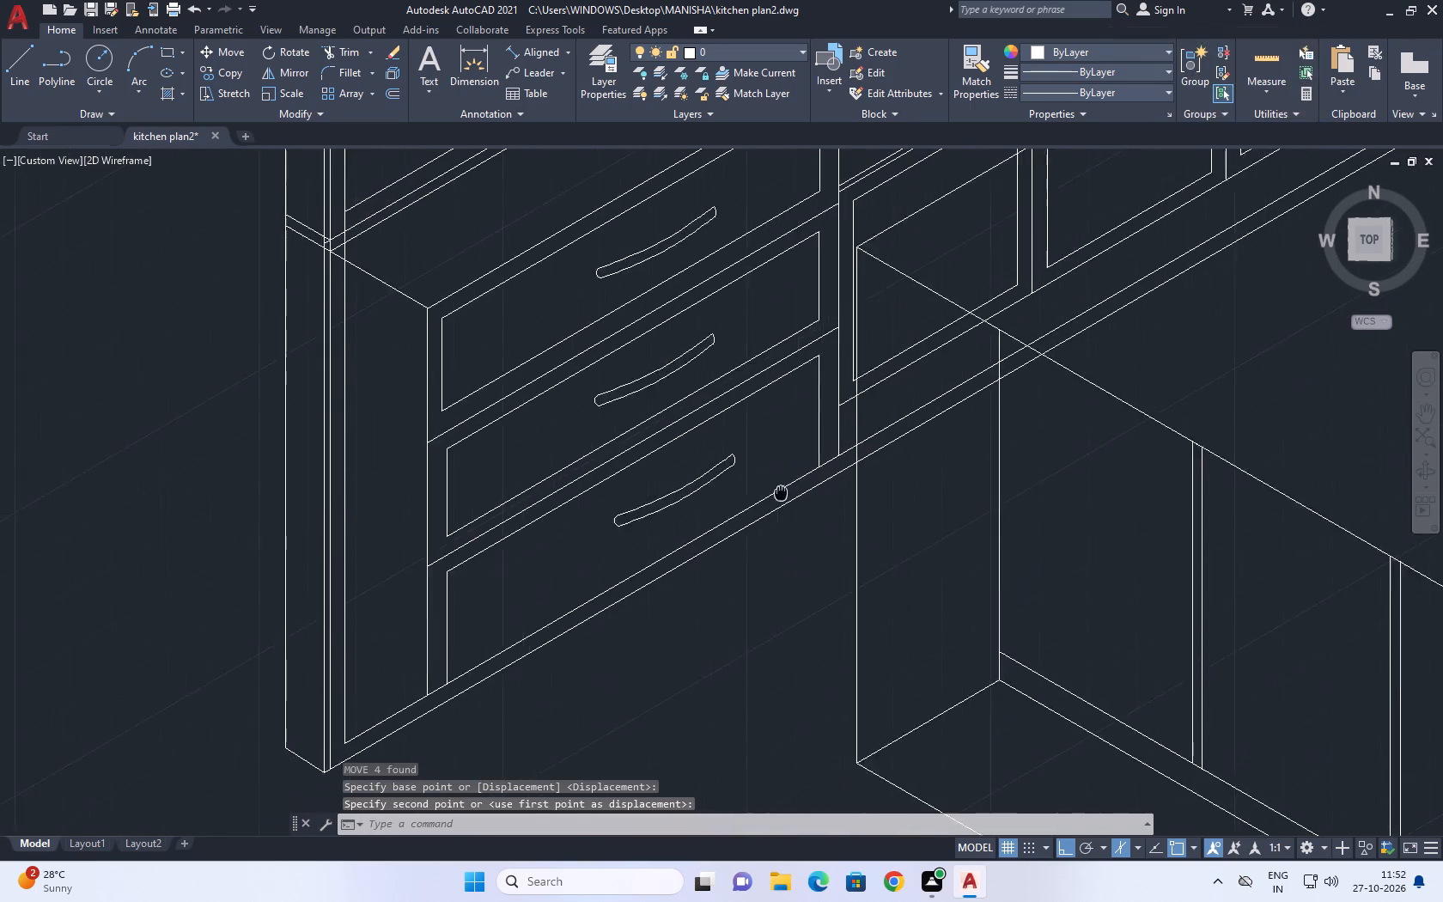
middle_click_drag(779, 495, 744, 555)
scroll(759, 542, "down", 2)
middle_click_drag(825, 564, 588, 524)
middle_click(588, 524)
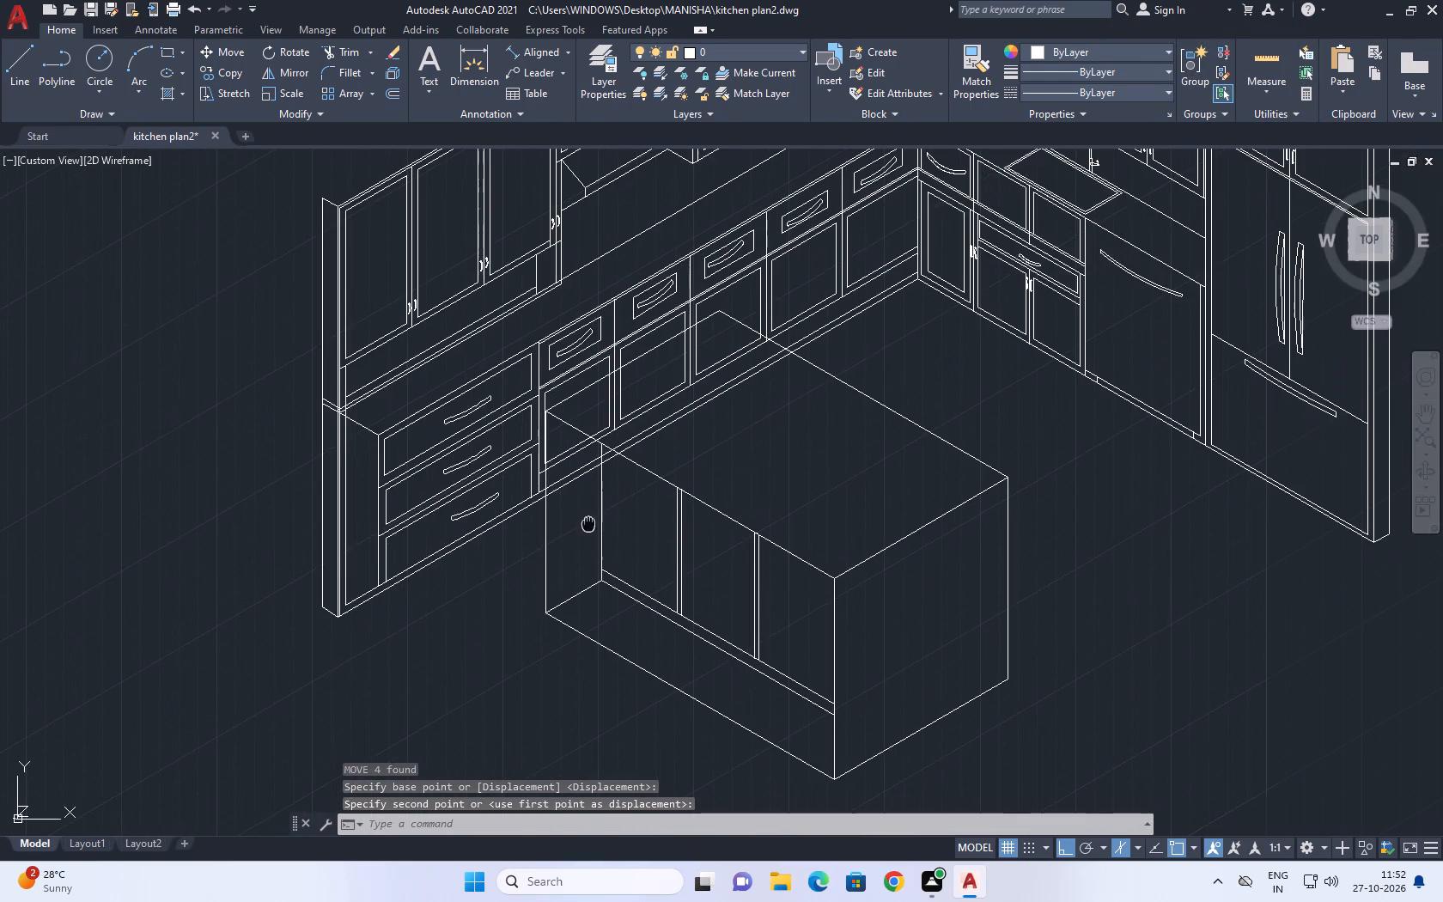
middle_click_drag(708, 549, 630, 520)
scroll(832, 494, "down", 2)
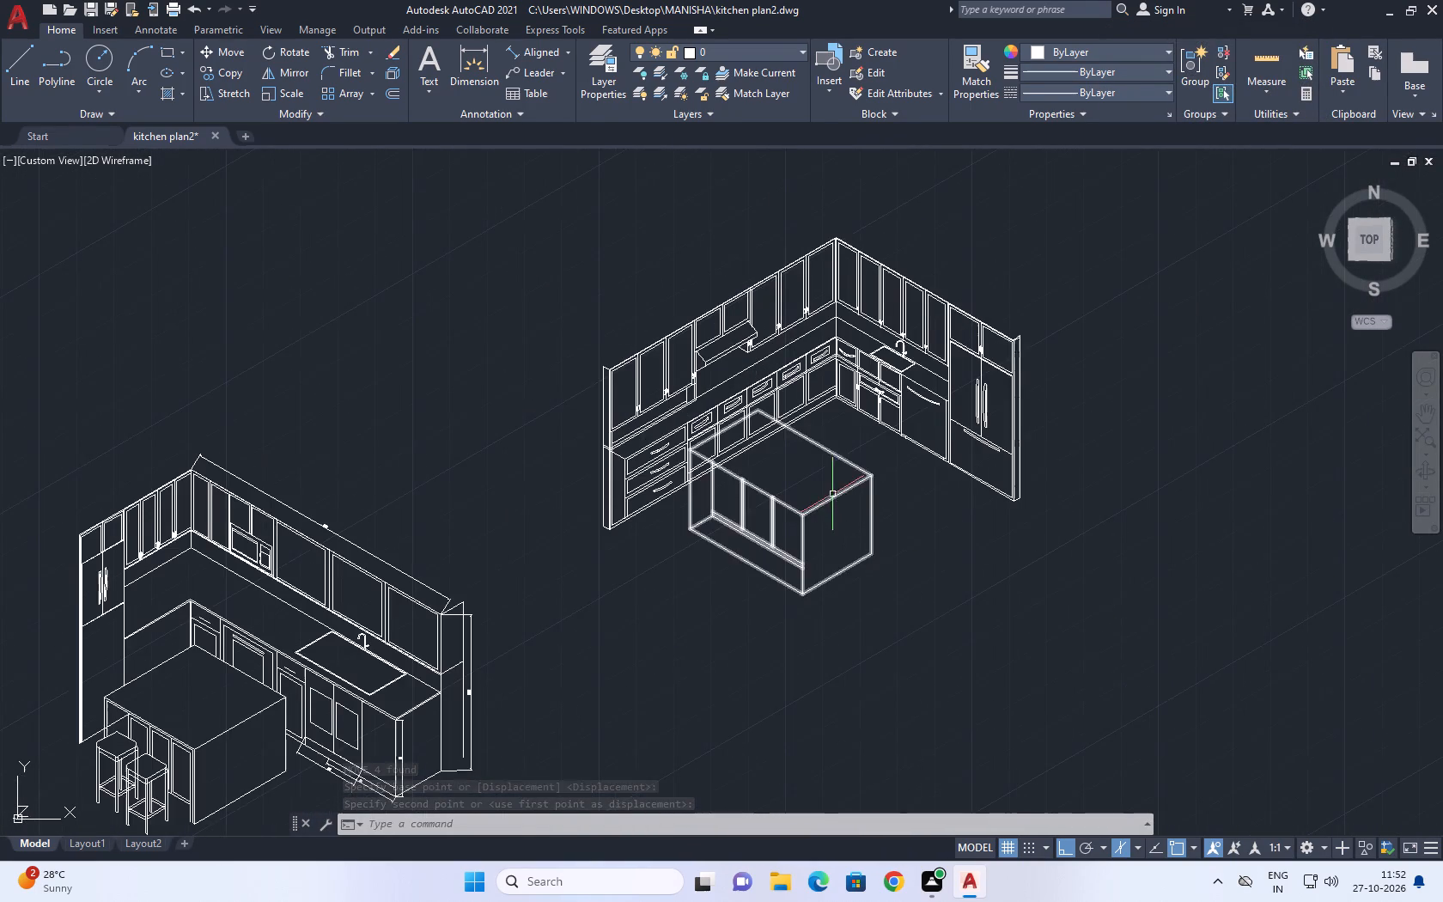
middle_click_drag(851, 510, 766, 481)
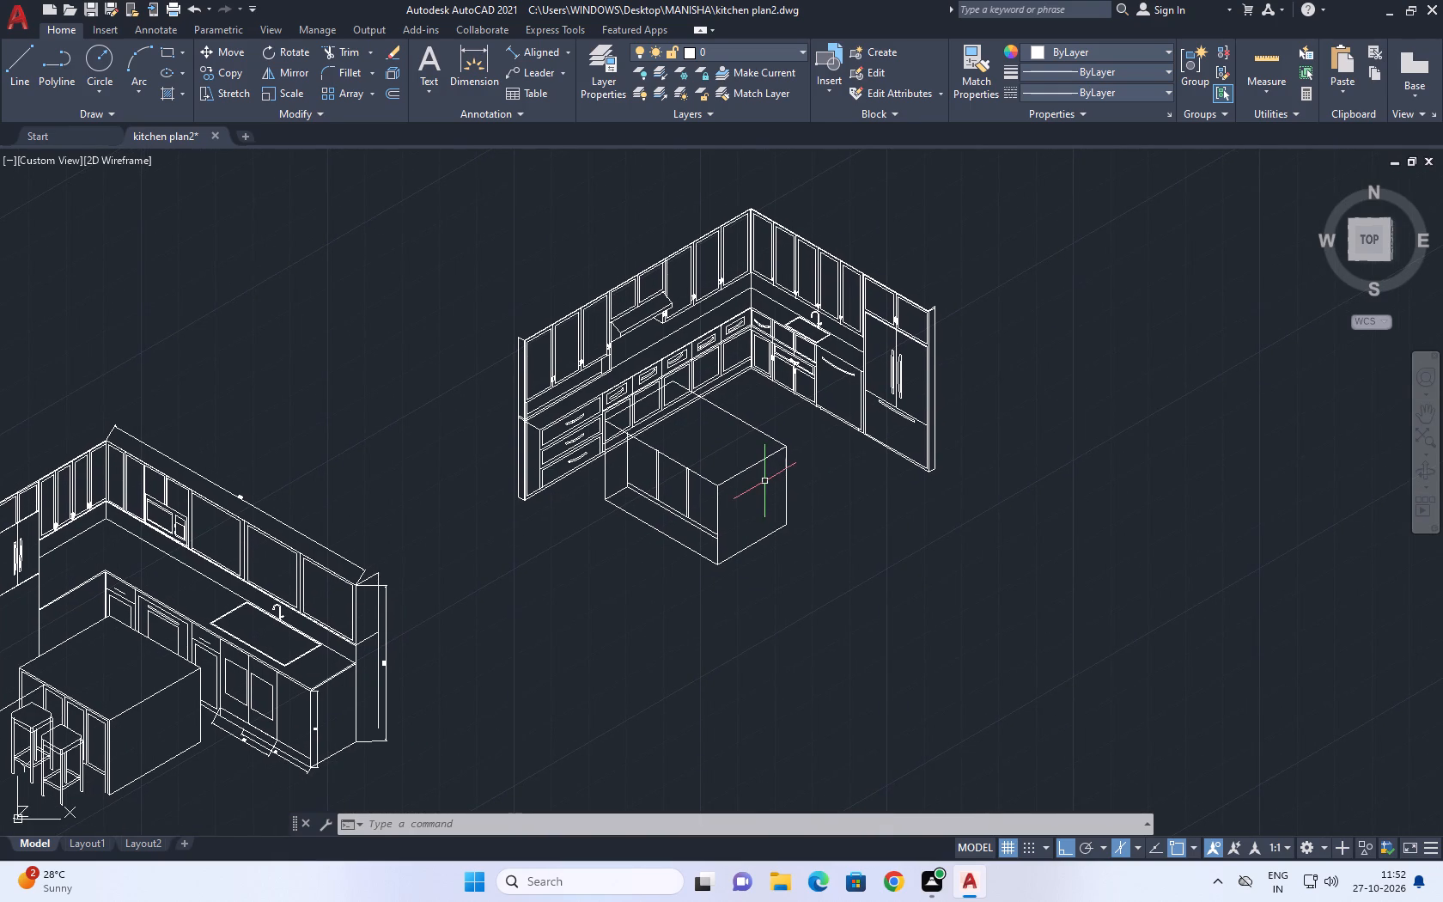
scroll(702, 494, "down", 1)
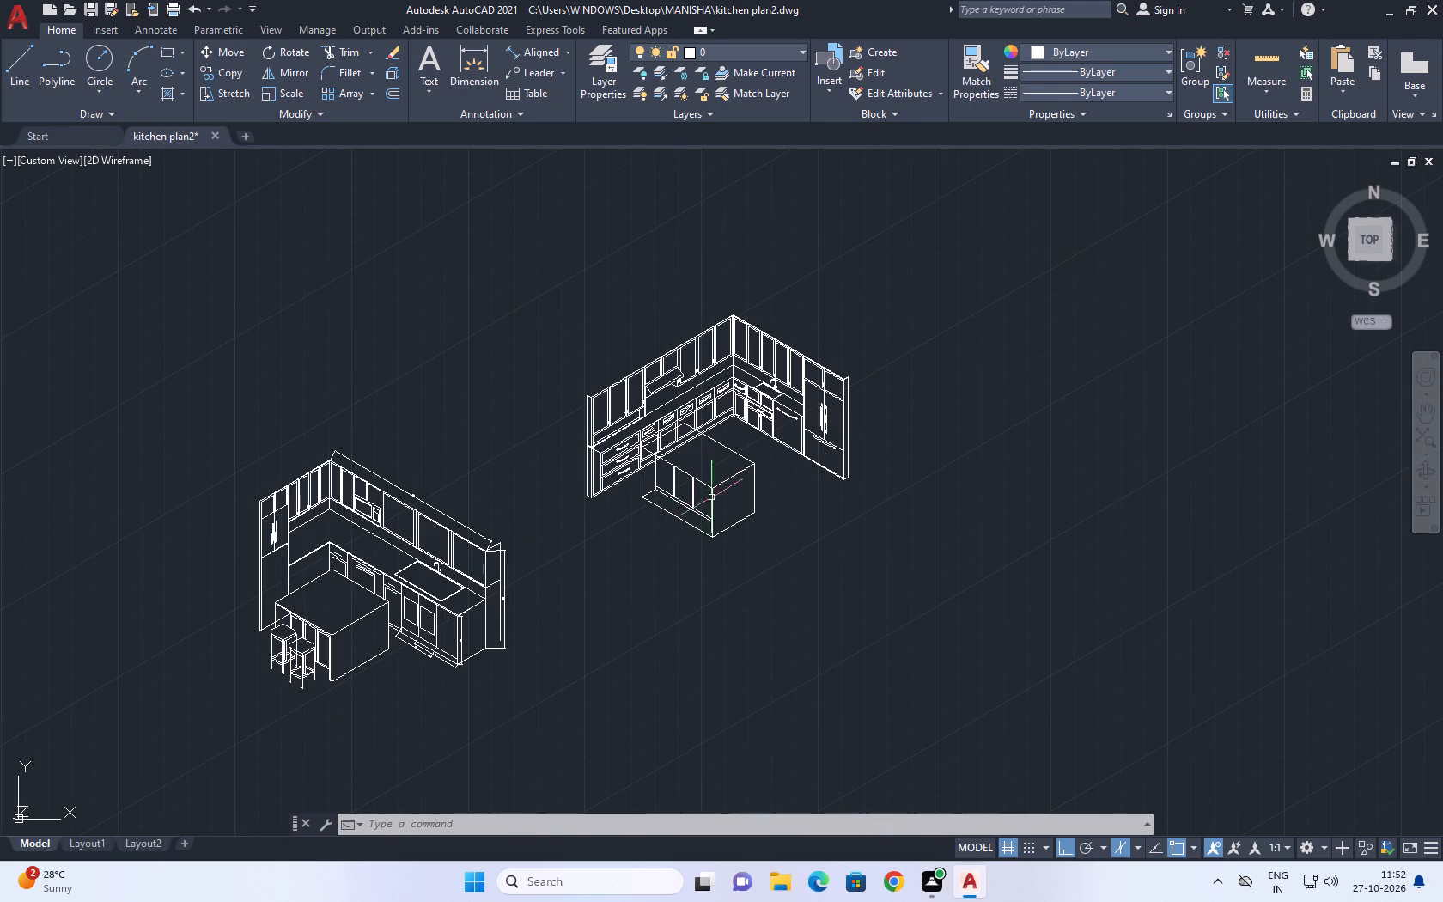
In the kitchen view with the bar stools, shift the 335 dimension line closer to the wall cabinets.
middle_click_drag(274, 638, 668, 563)
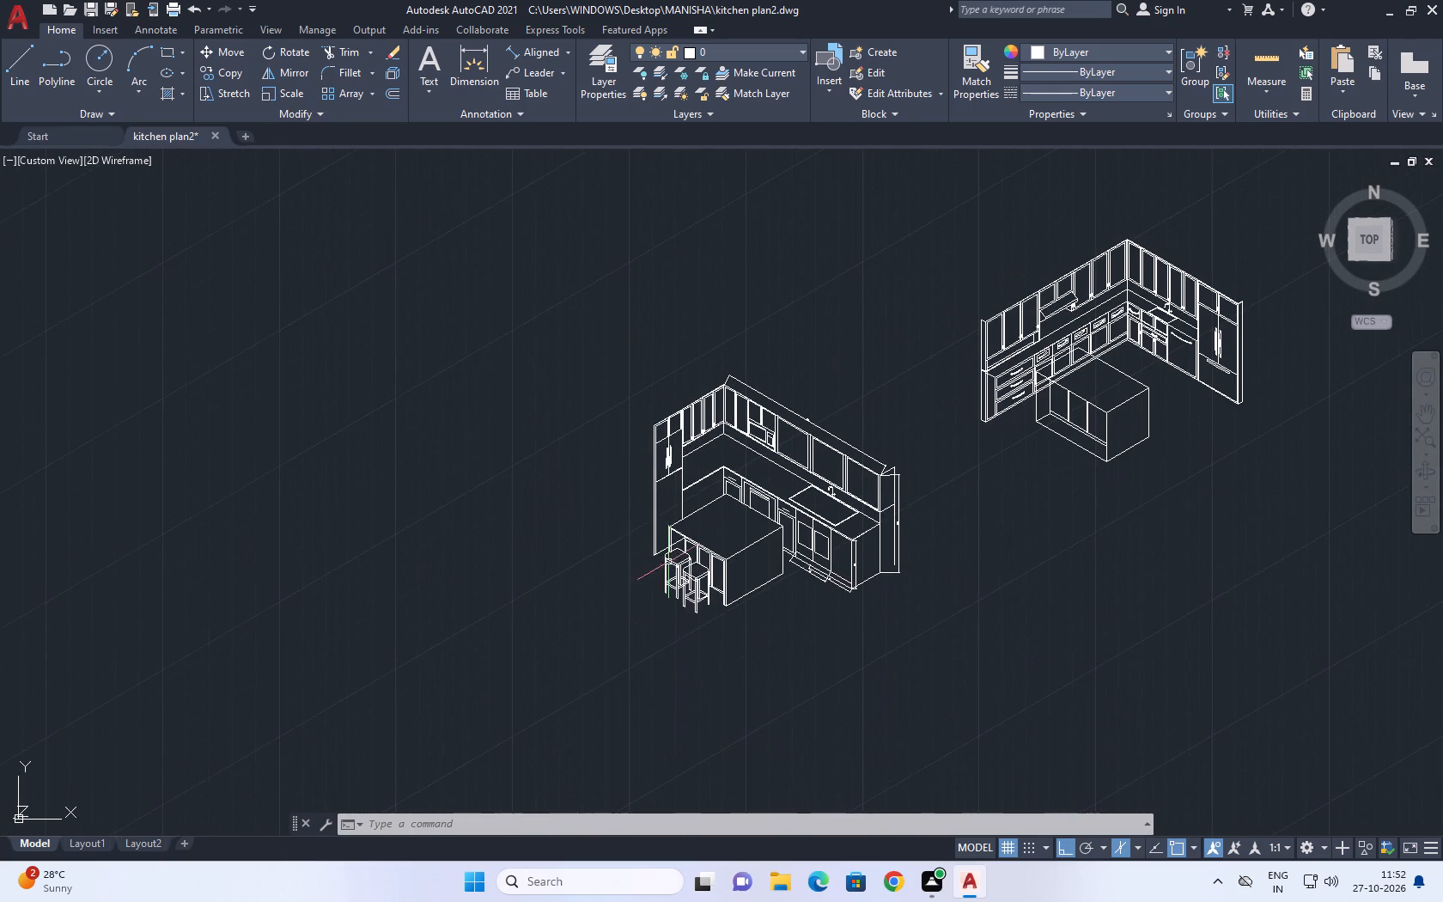
middle_click_drag(835, 448, 717, 404)
scroll(665, 382, "up", 3)
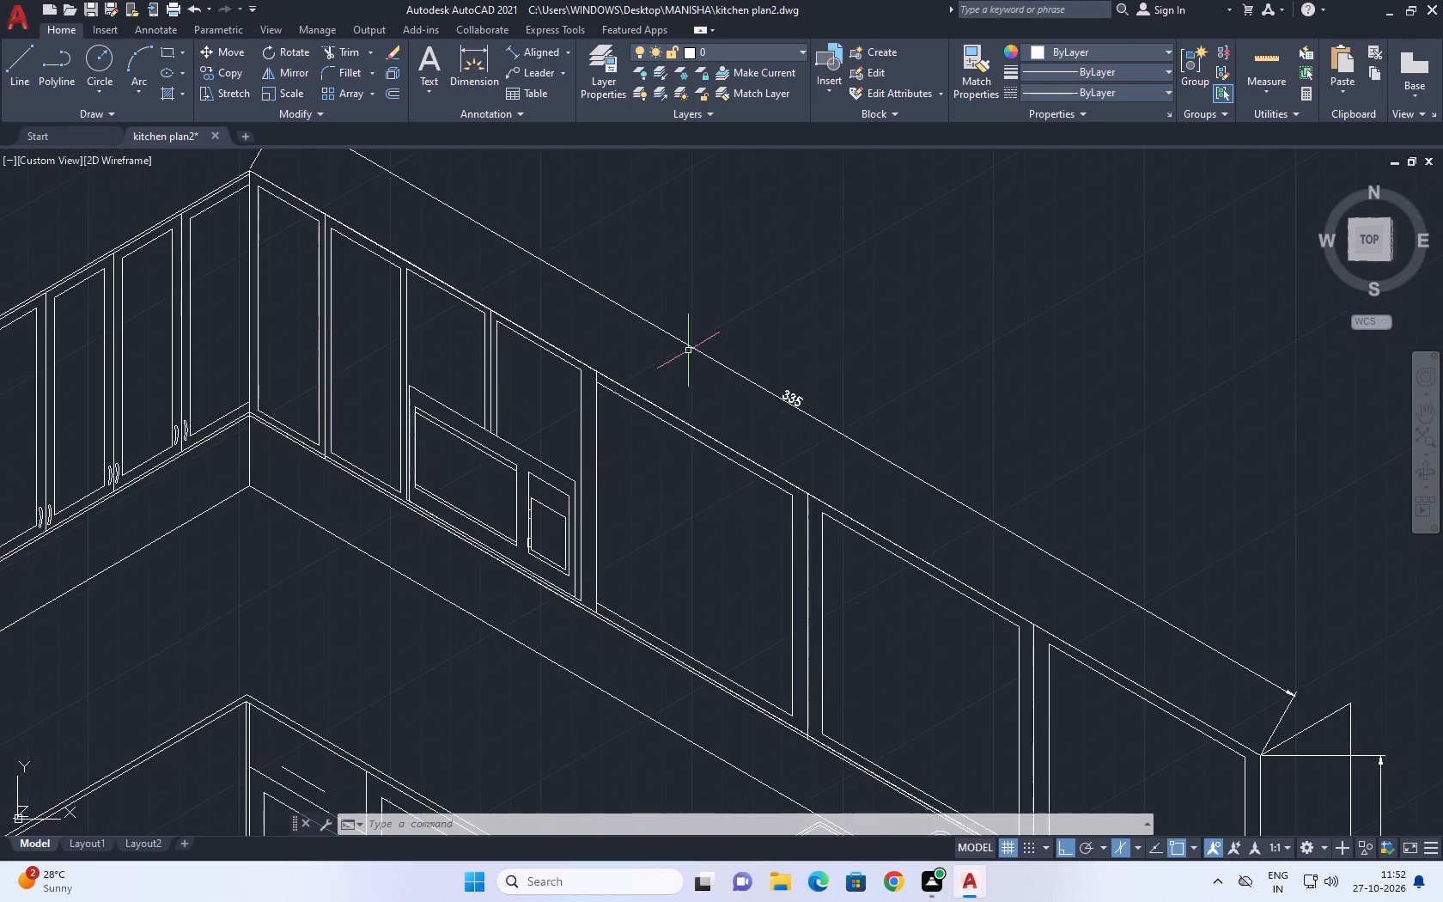
scroll(691, 351, "up", 2)
left_click_drag(941, 426, 916, 443)
left_click(808, 484)
left_click(782, 396)
left_click(734, 456)
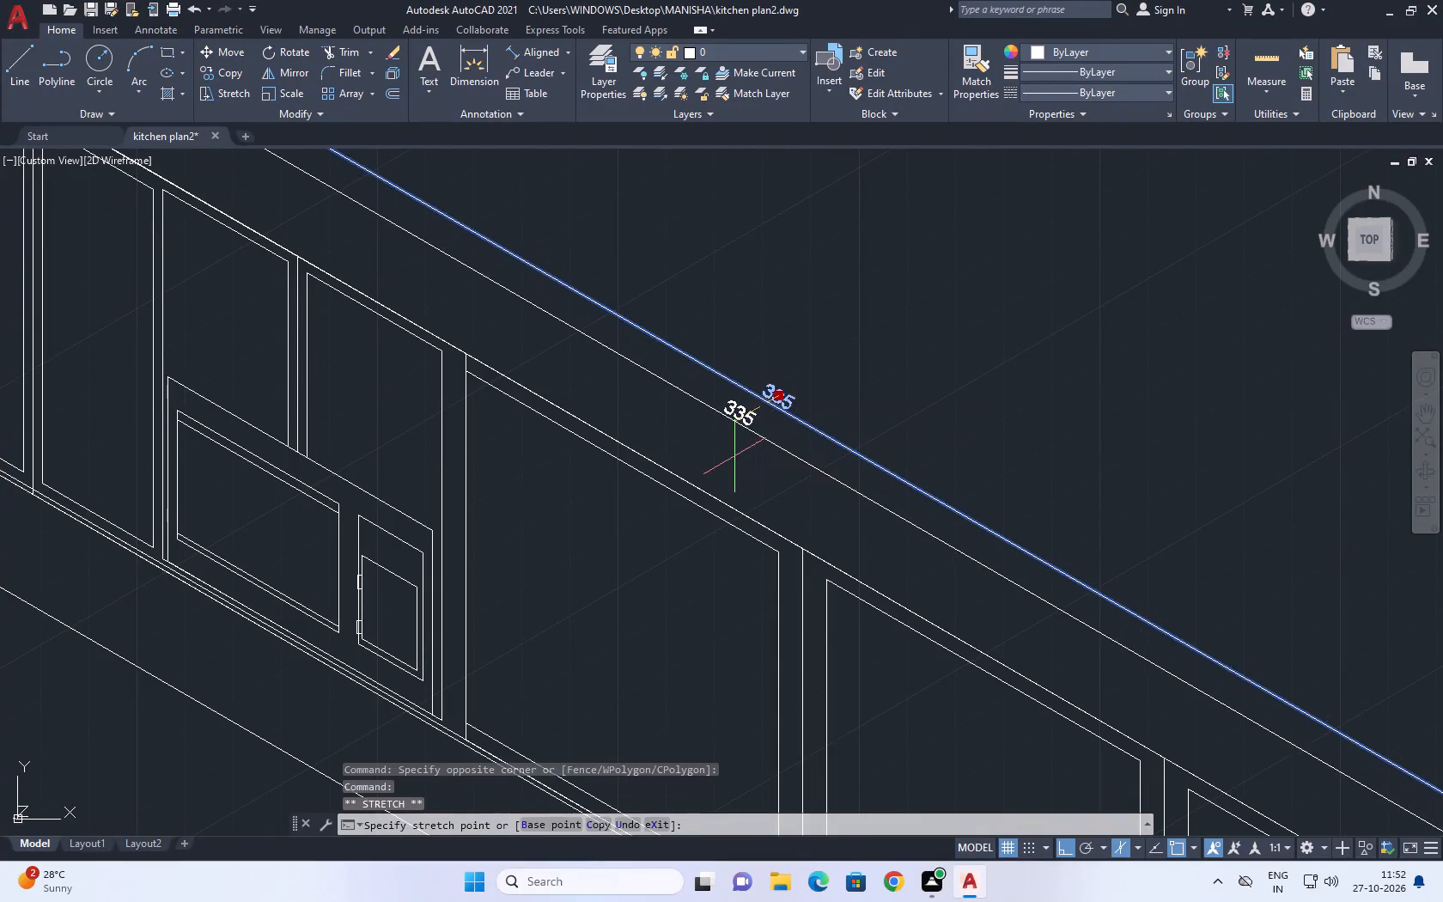
scroll(809, 412, "down", 5)
key("Escape")
Draw a line from the tall end panel's bottom corner to the open vertical line's lower end, closing the panel's base.
scroll(886, 453, "up", 2)
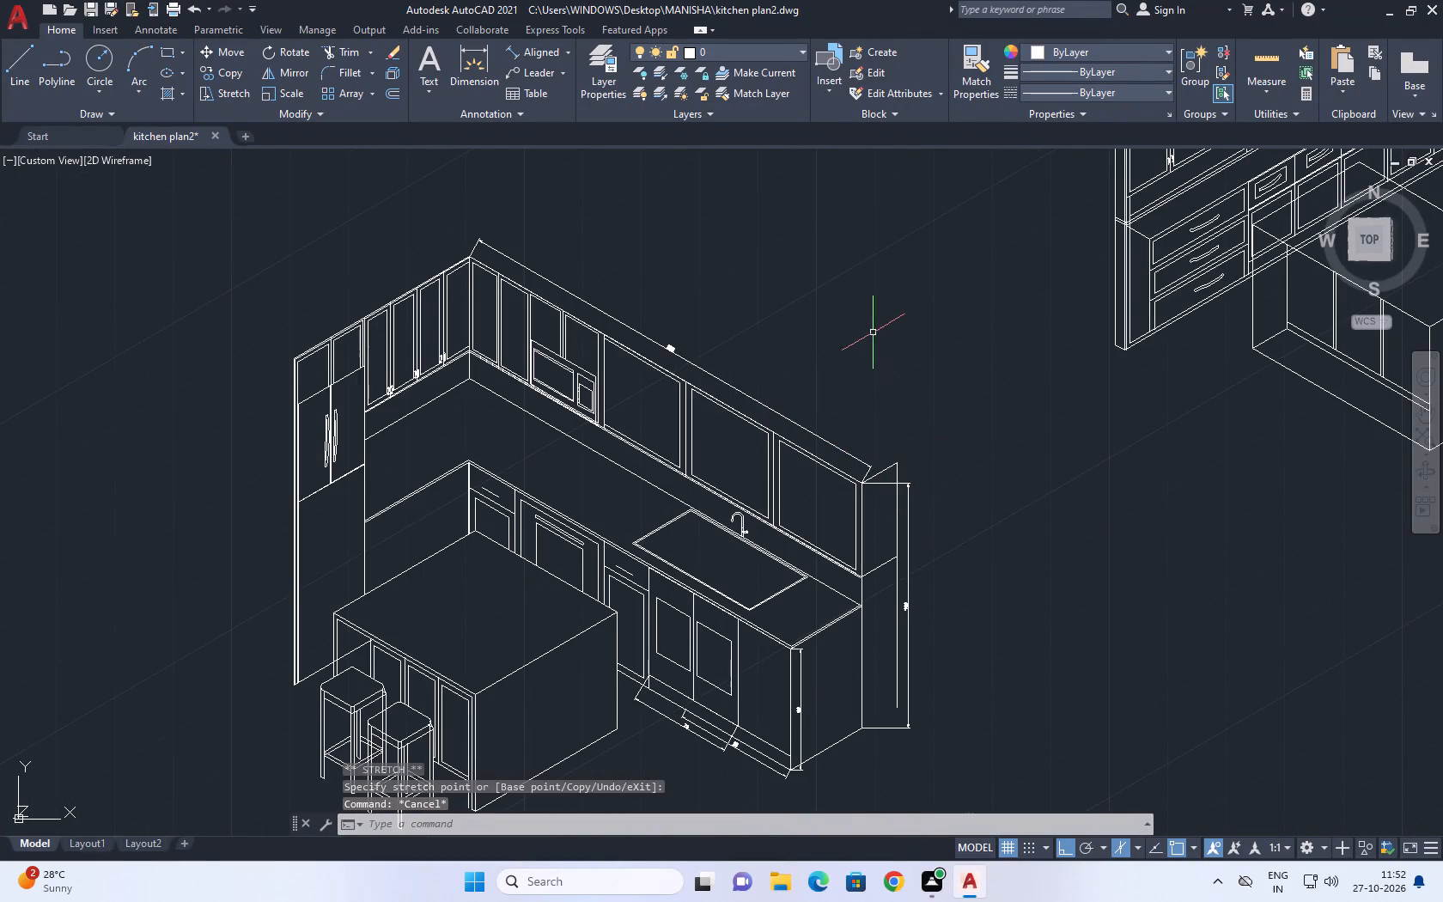
middle_click_drag(942, 487, 896, 295)
scroll(851, 527, "up", 3)
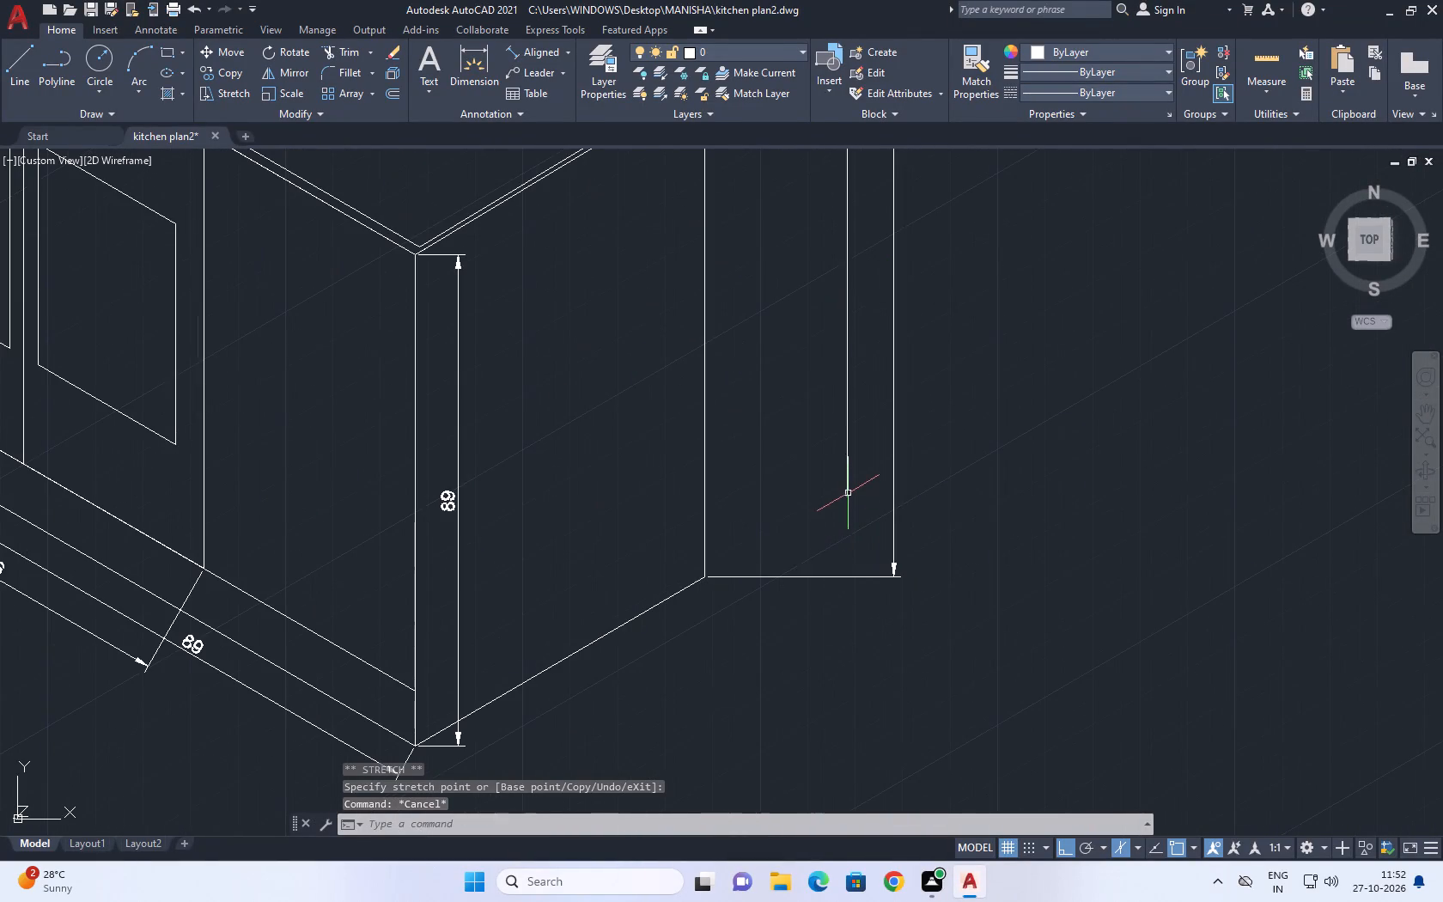
left_click(848, 492)
key("Escape")
type("l")
key("space")
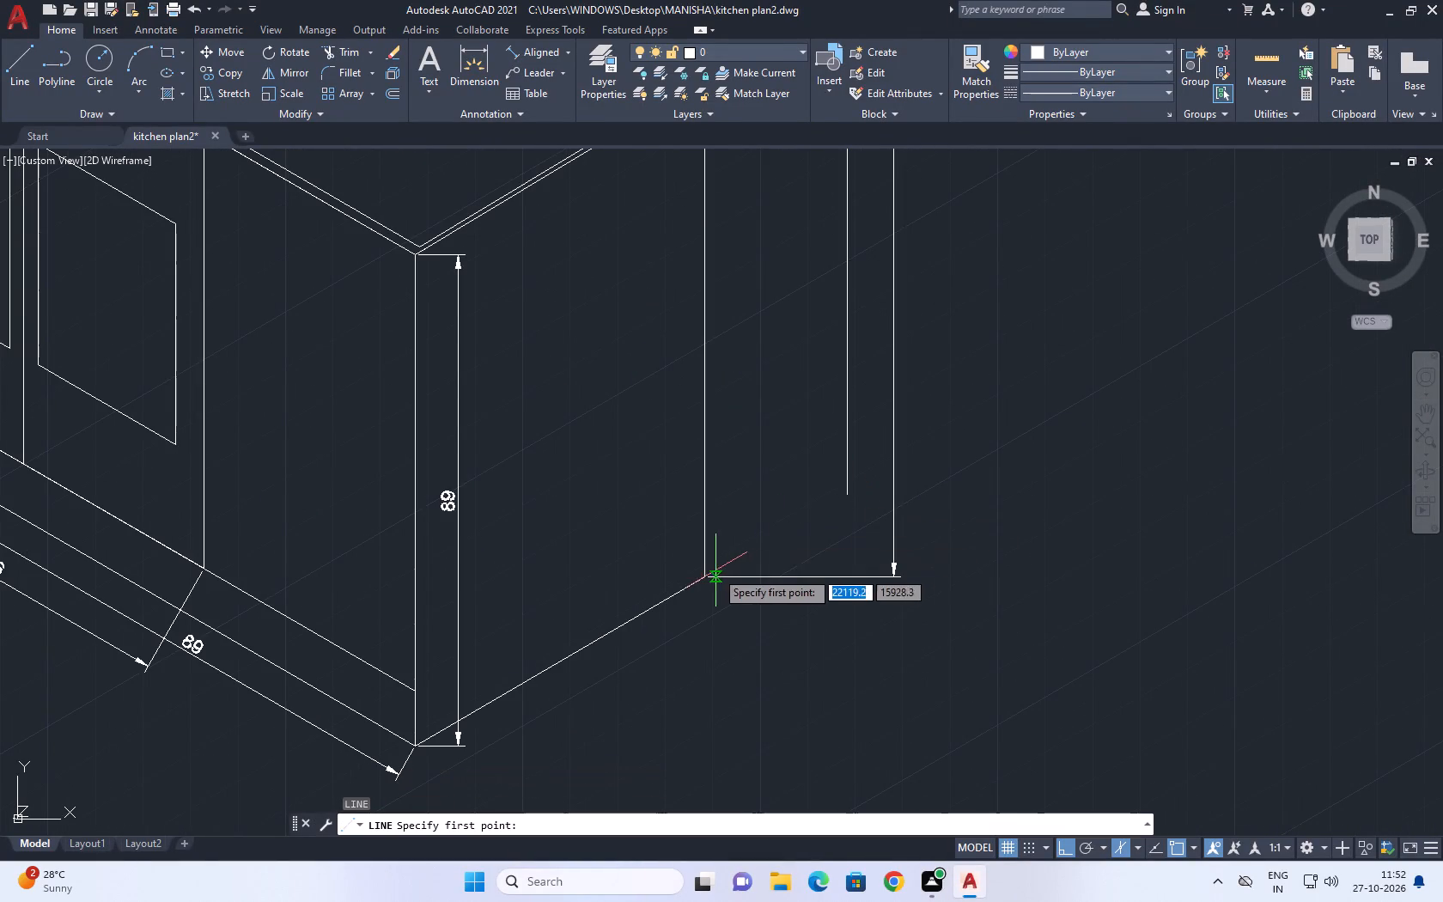
left_click(704, 576)
left_click(845, 495)
key("Escape")
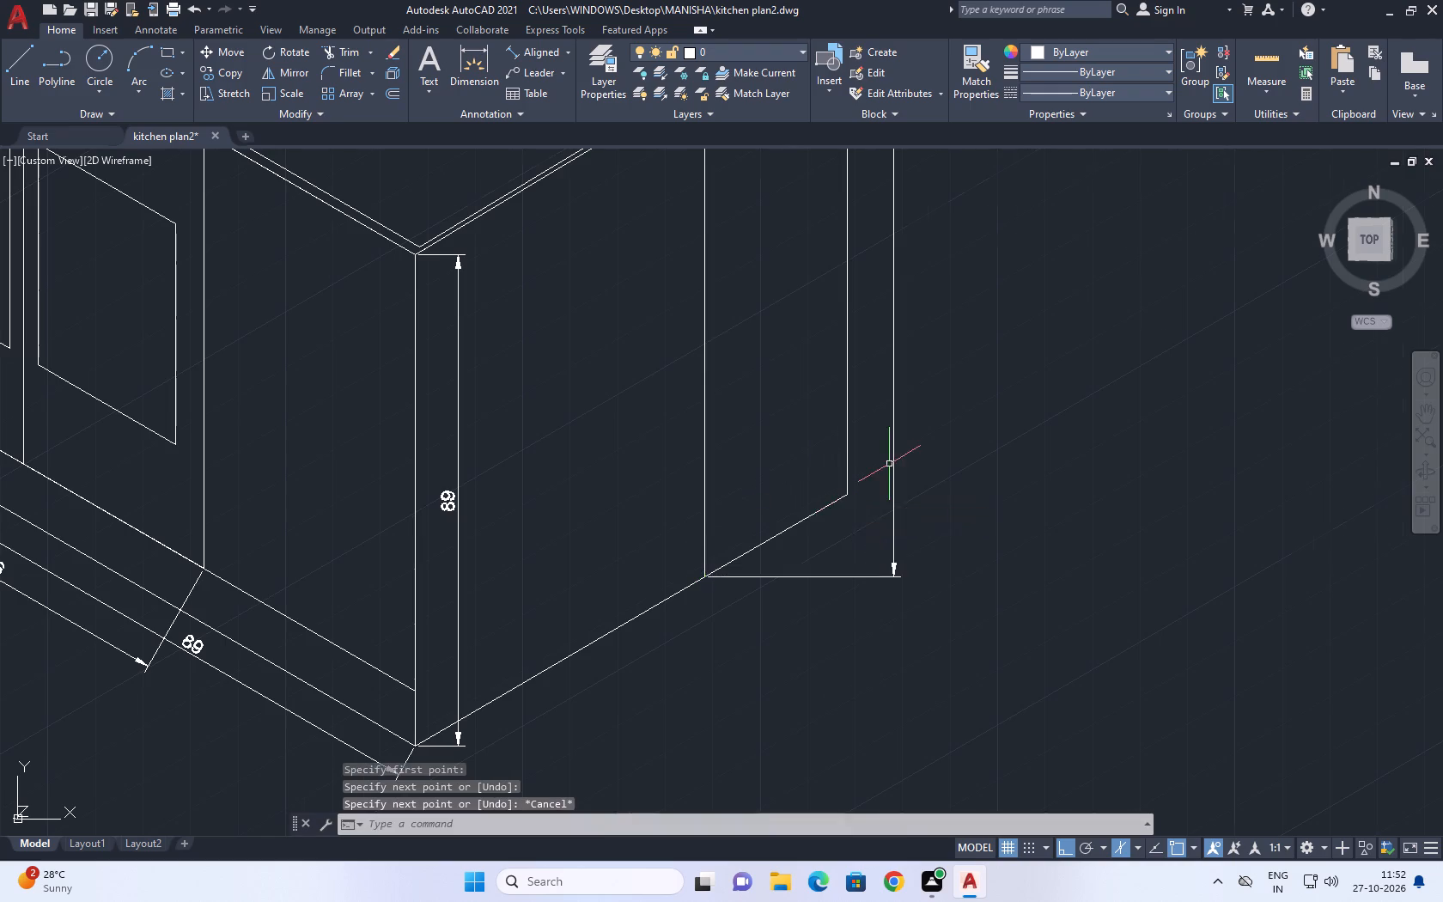
Draw a sloping Isoplane Left line across the blank base cabinet front between the sink doors and the outer corner.
scroll(891, 460, "down", 5)
middle_click_drag(1017, 411, 726, 478)
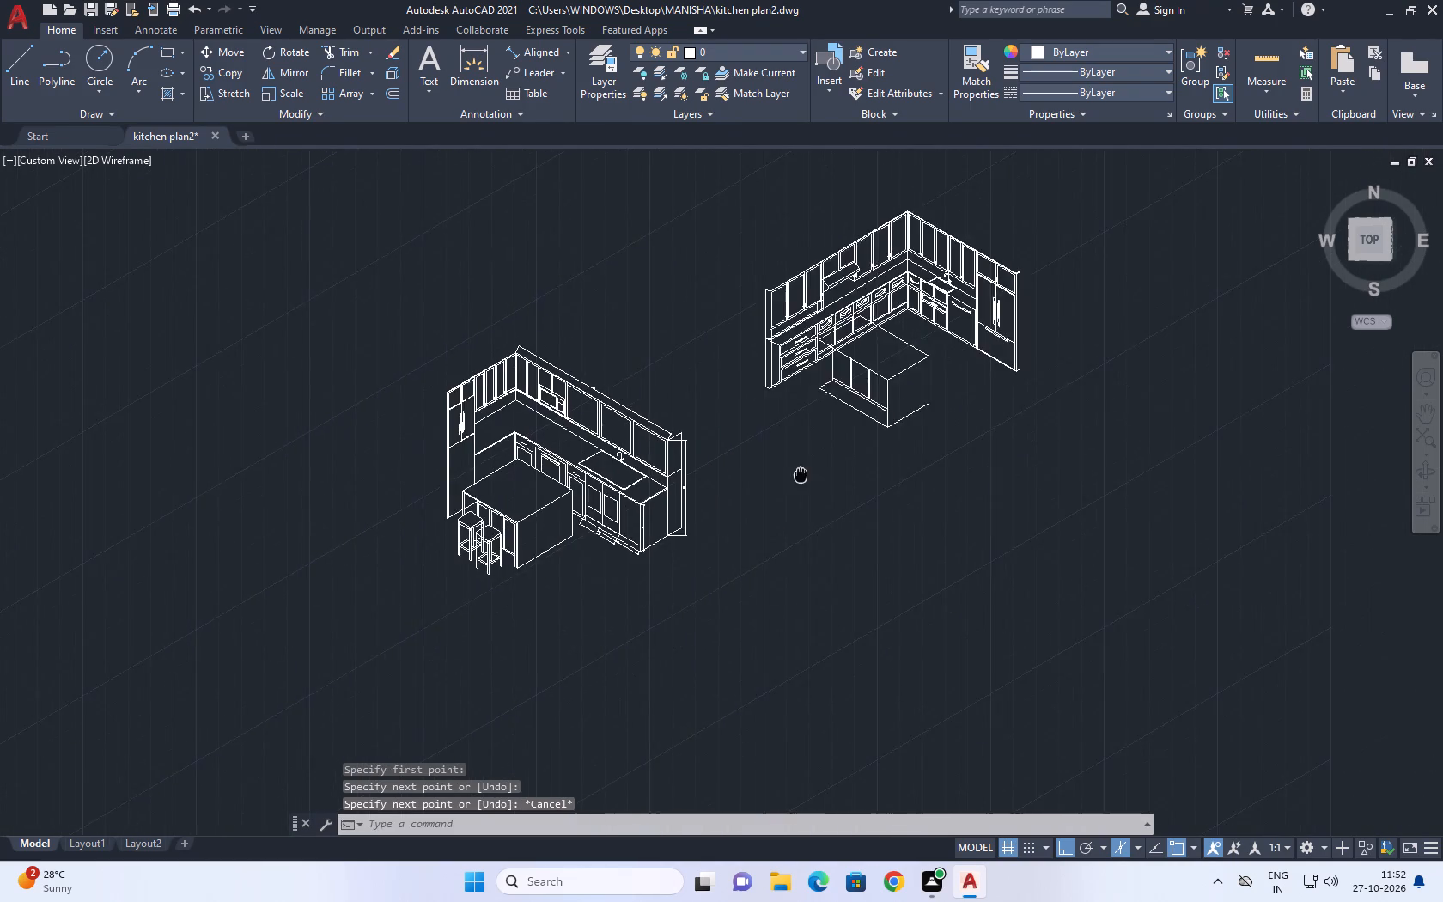
middle_click_drag(726, 478, 678, 478)
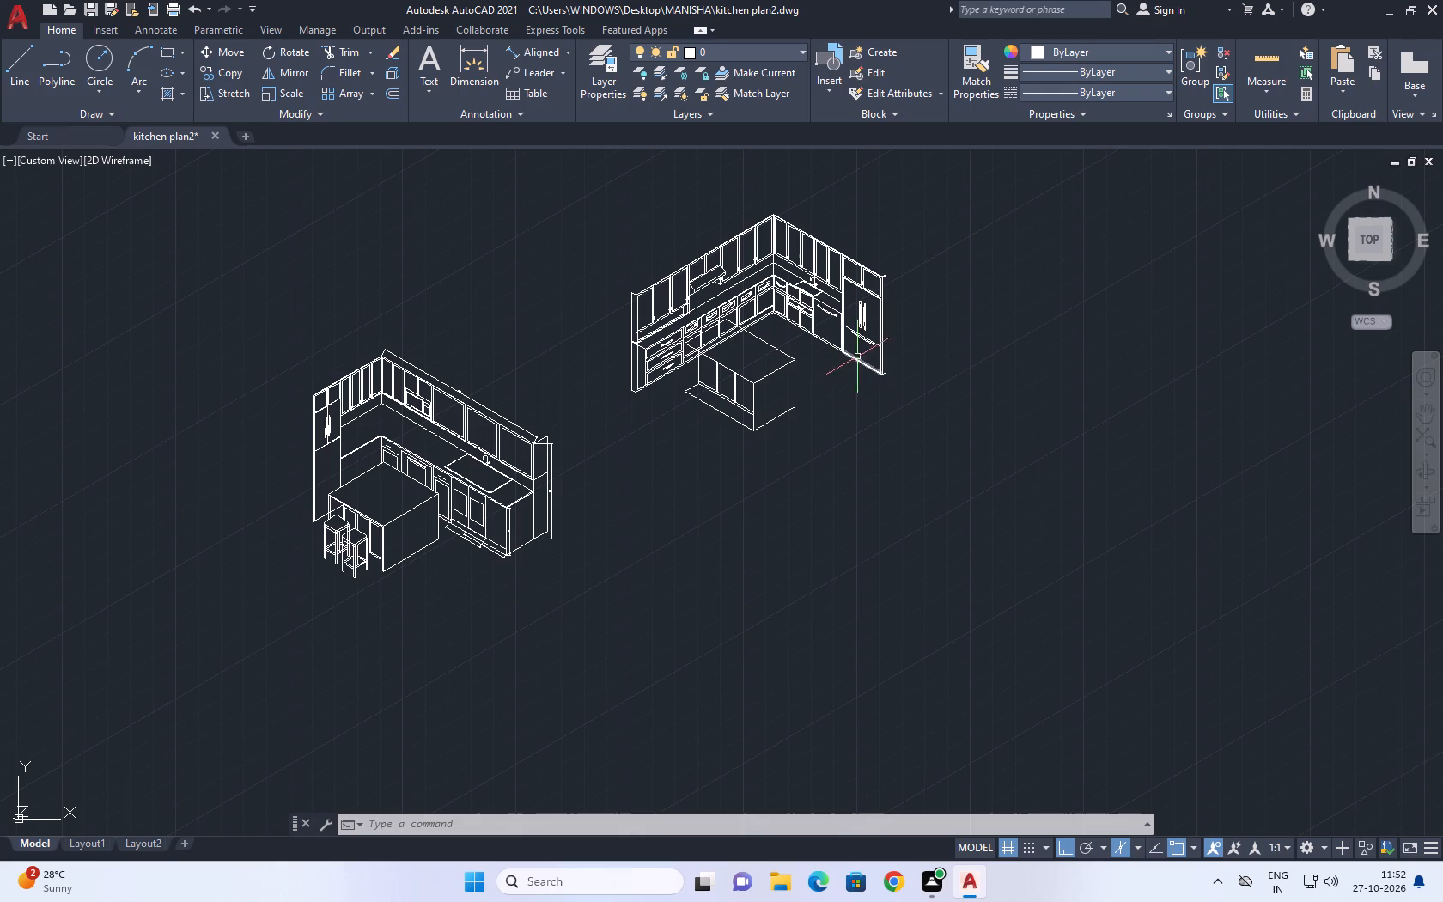
middle_click_drag(564, 426, 537, 433)
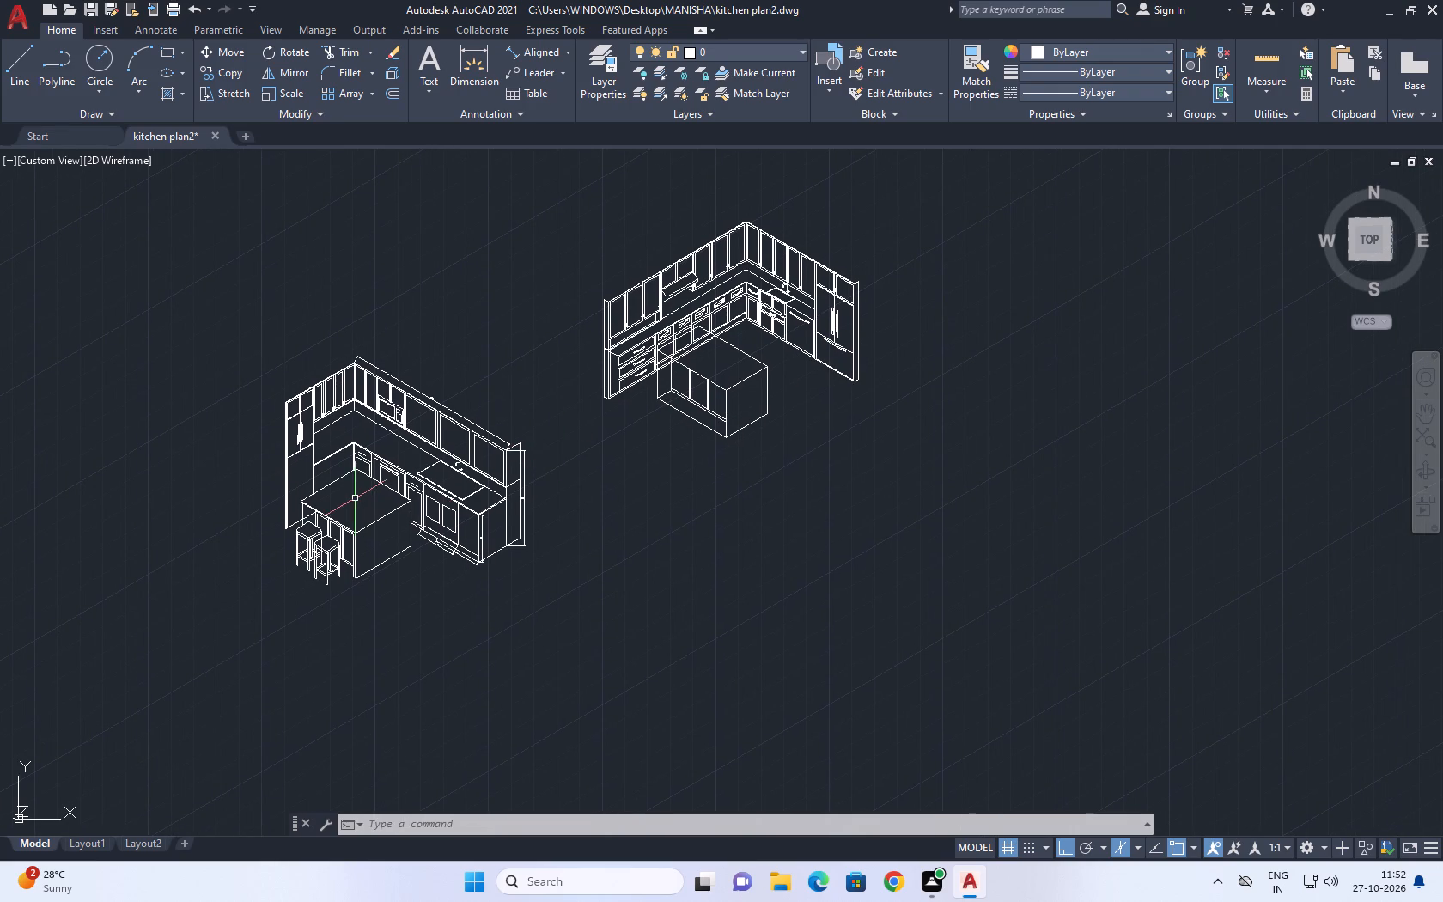
scroll(391, 523, "up", 2)
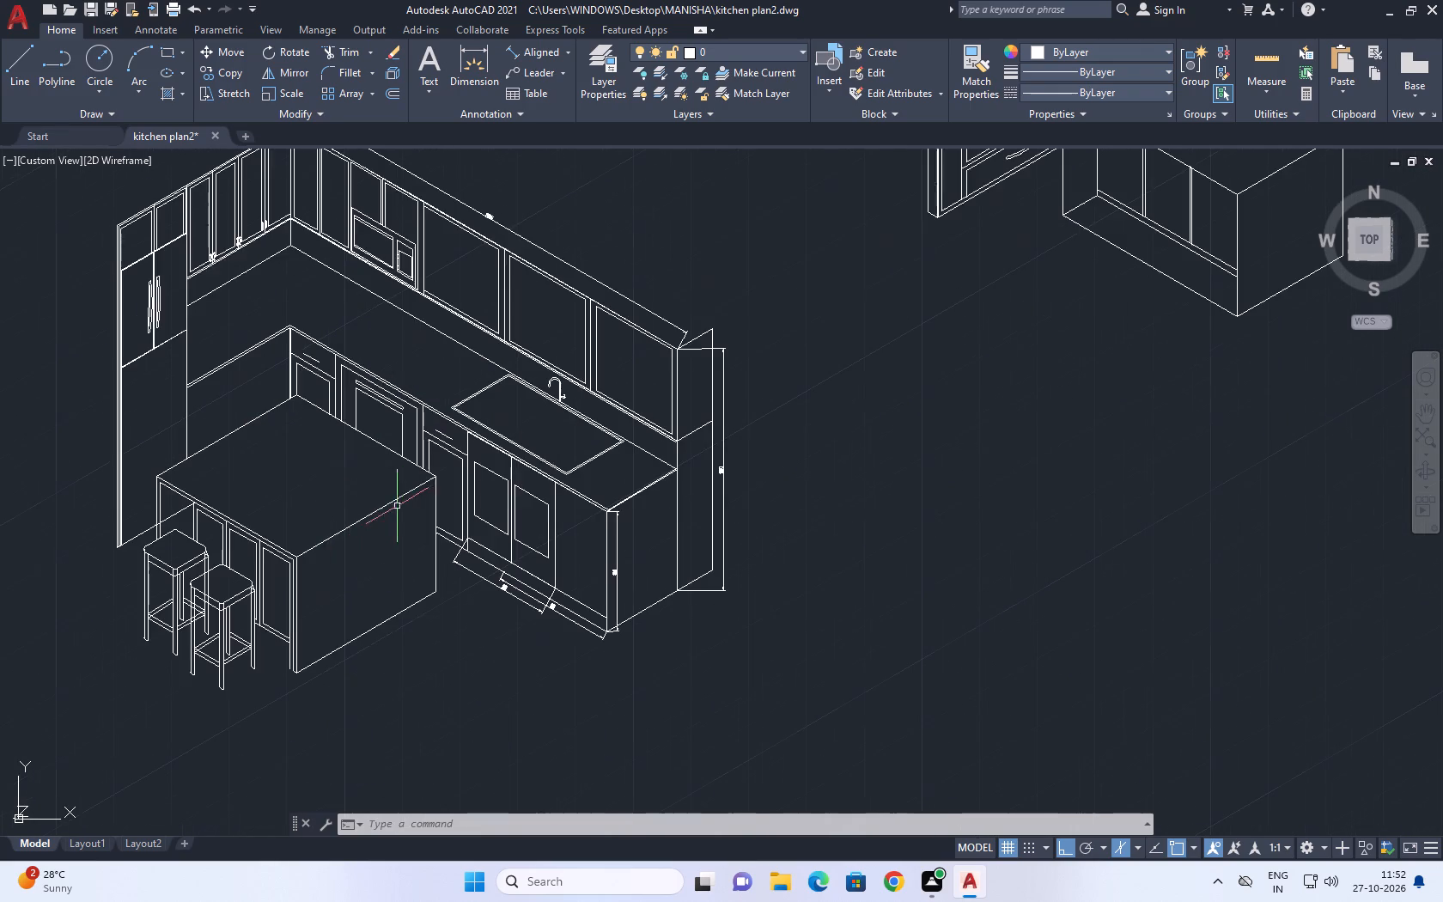
scroll(538, 493, "up", 1)
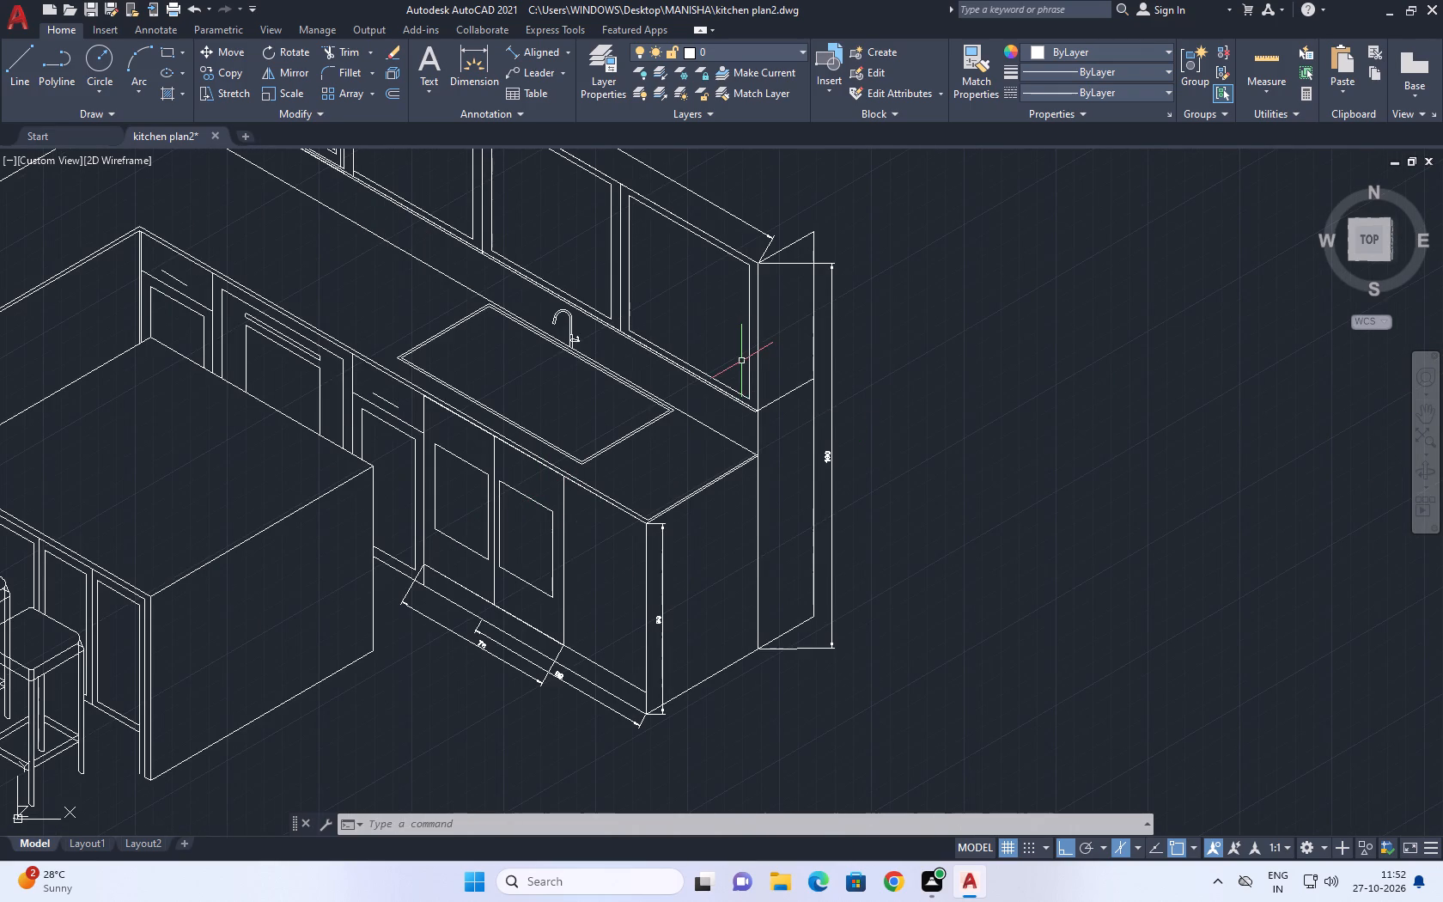
middle_click_drag(531, 516, 818, 519)
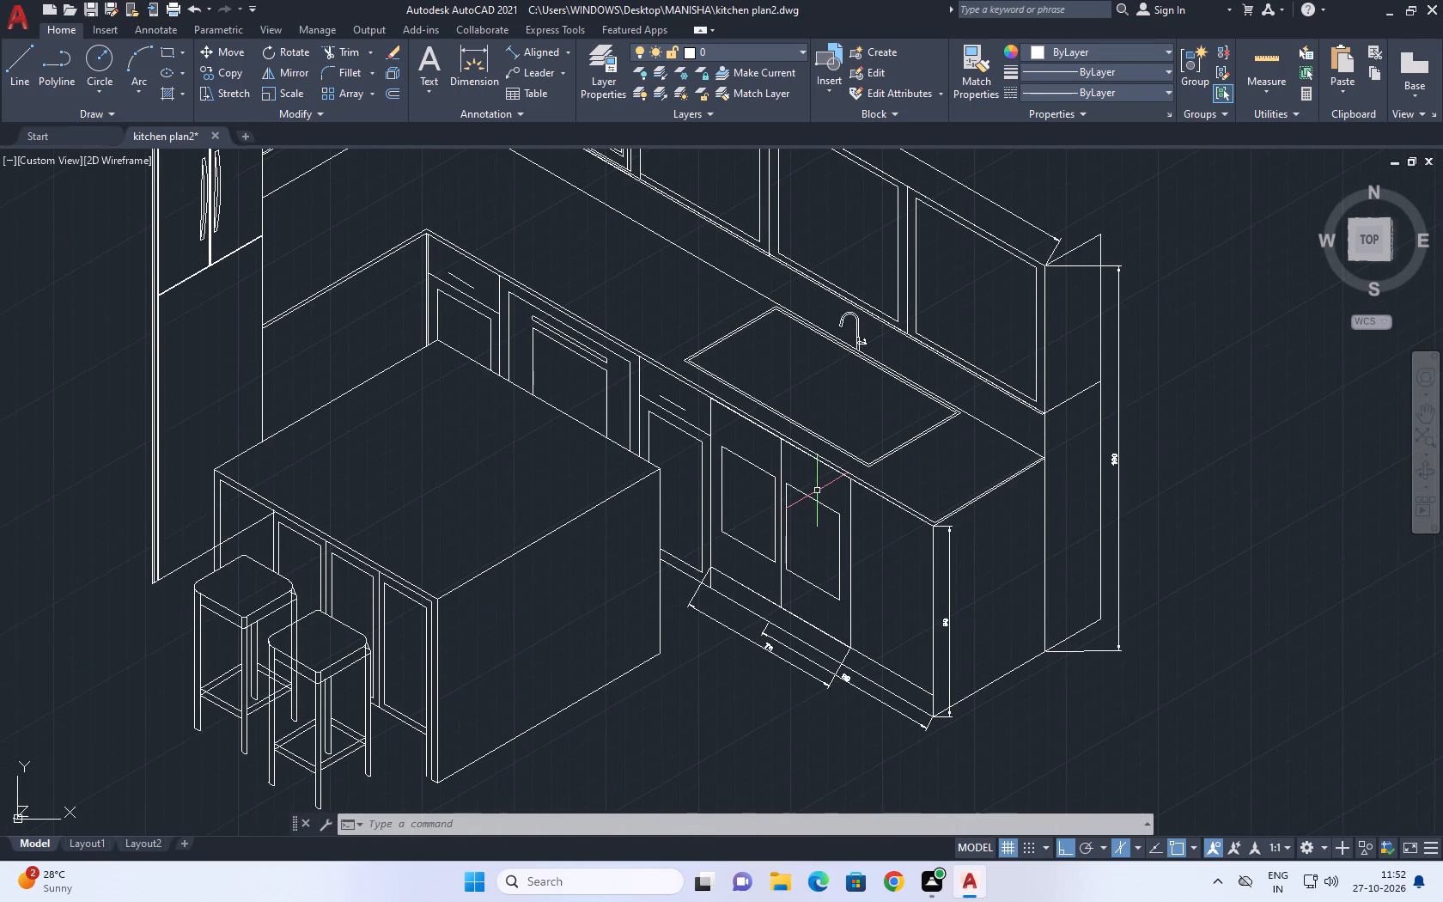
key("l")
key("space")
scroll(878, 588, "up", 2)
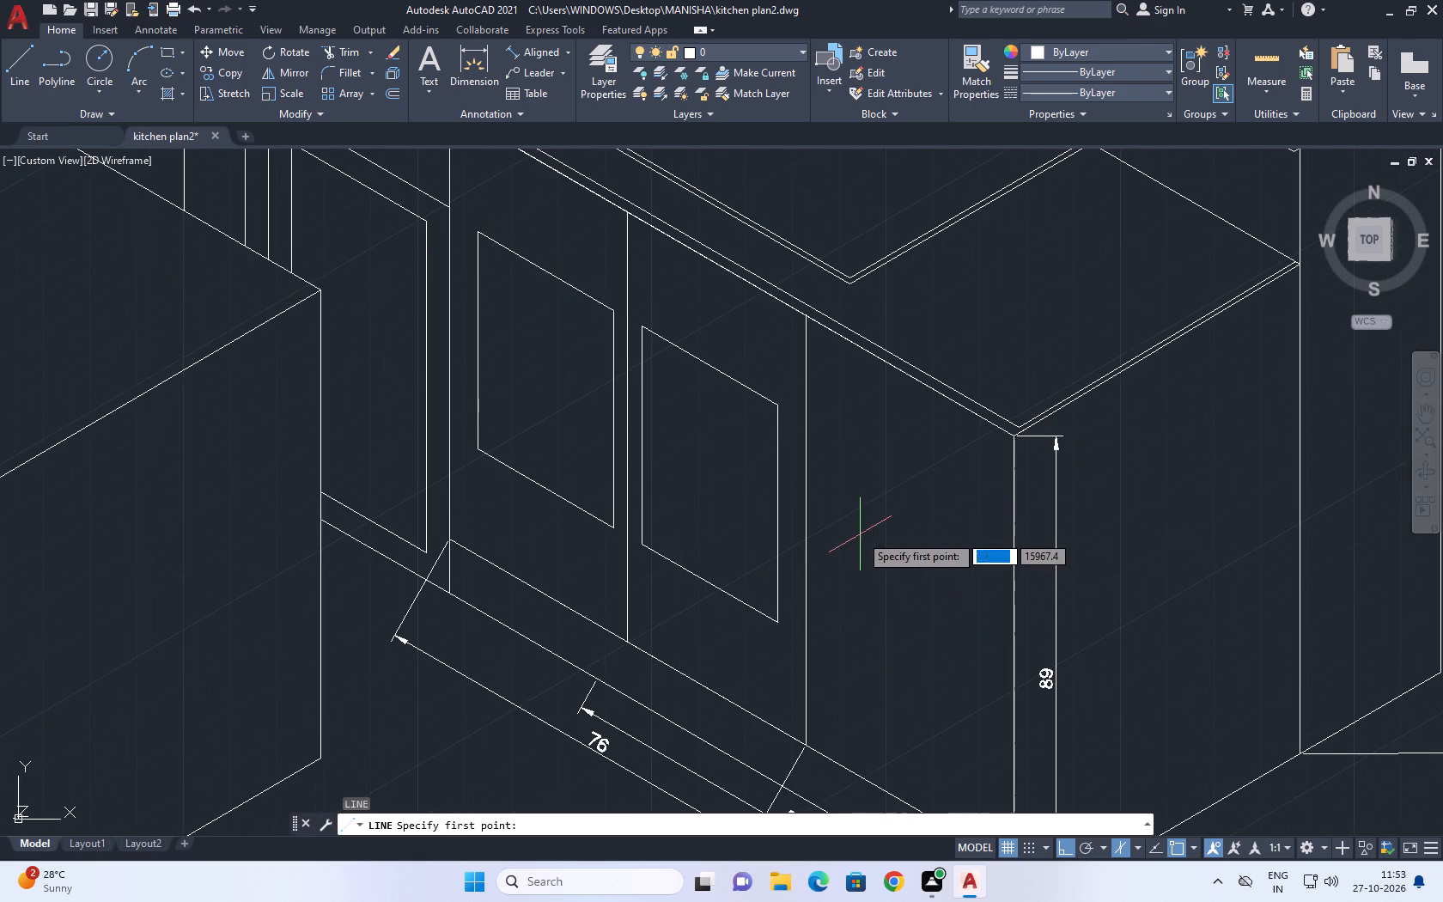
middle_click_drag(860, 534, 837, 460)
scroll(836, 459, "up", 1)
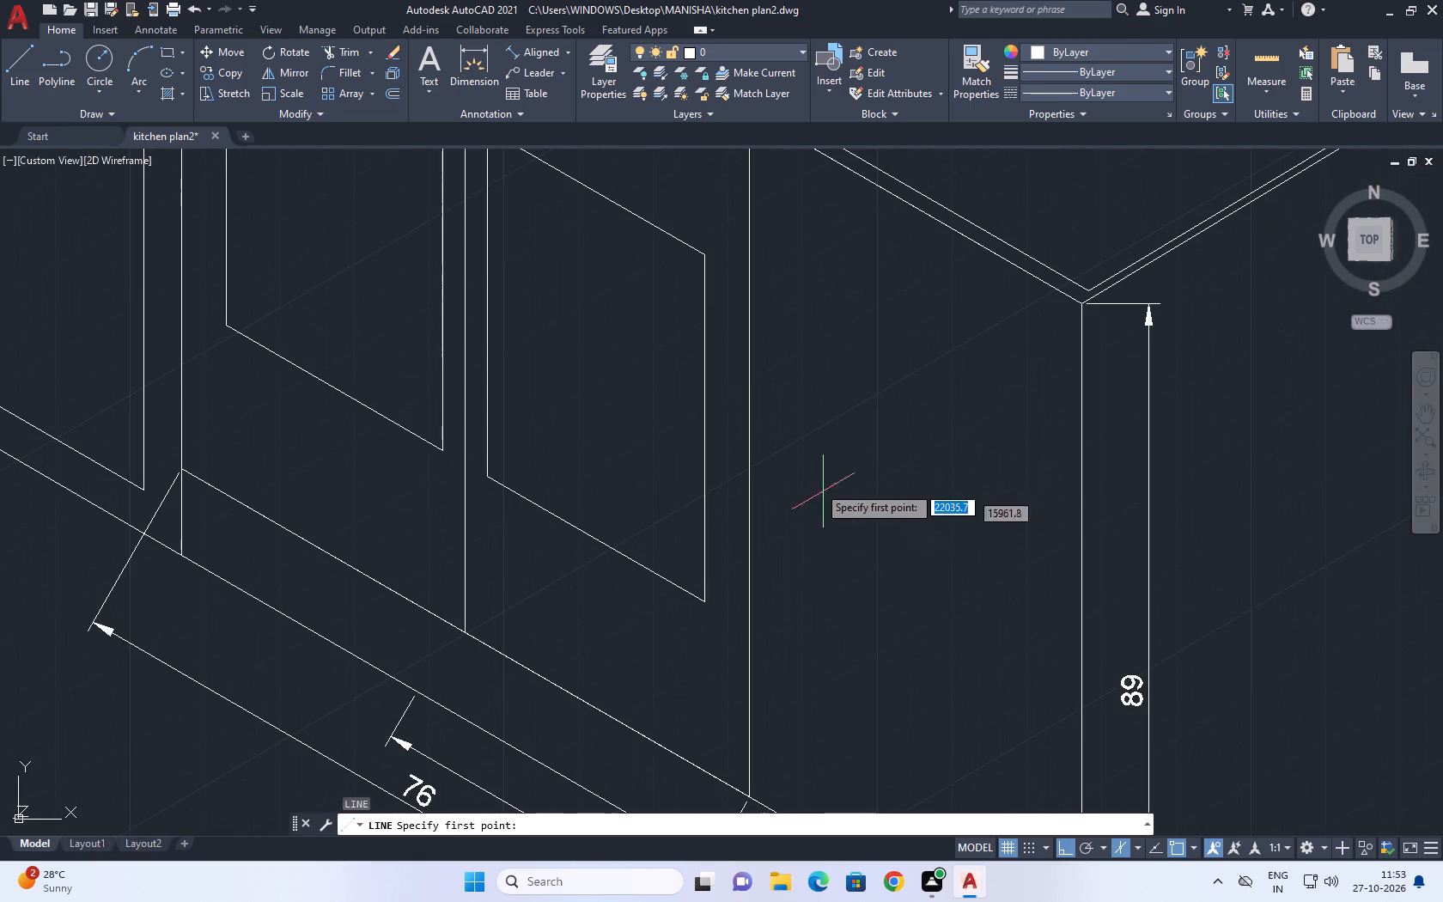
left_click_drag(787, 371, 797, 388)
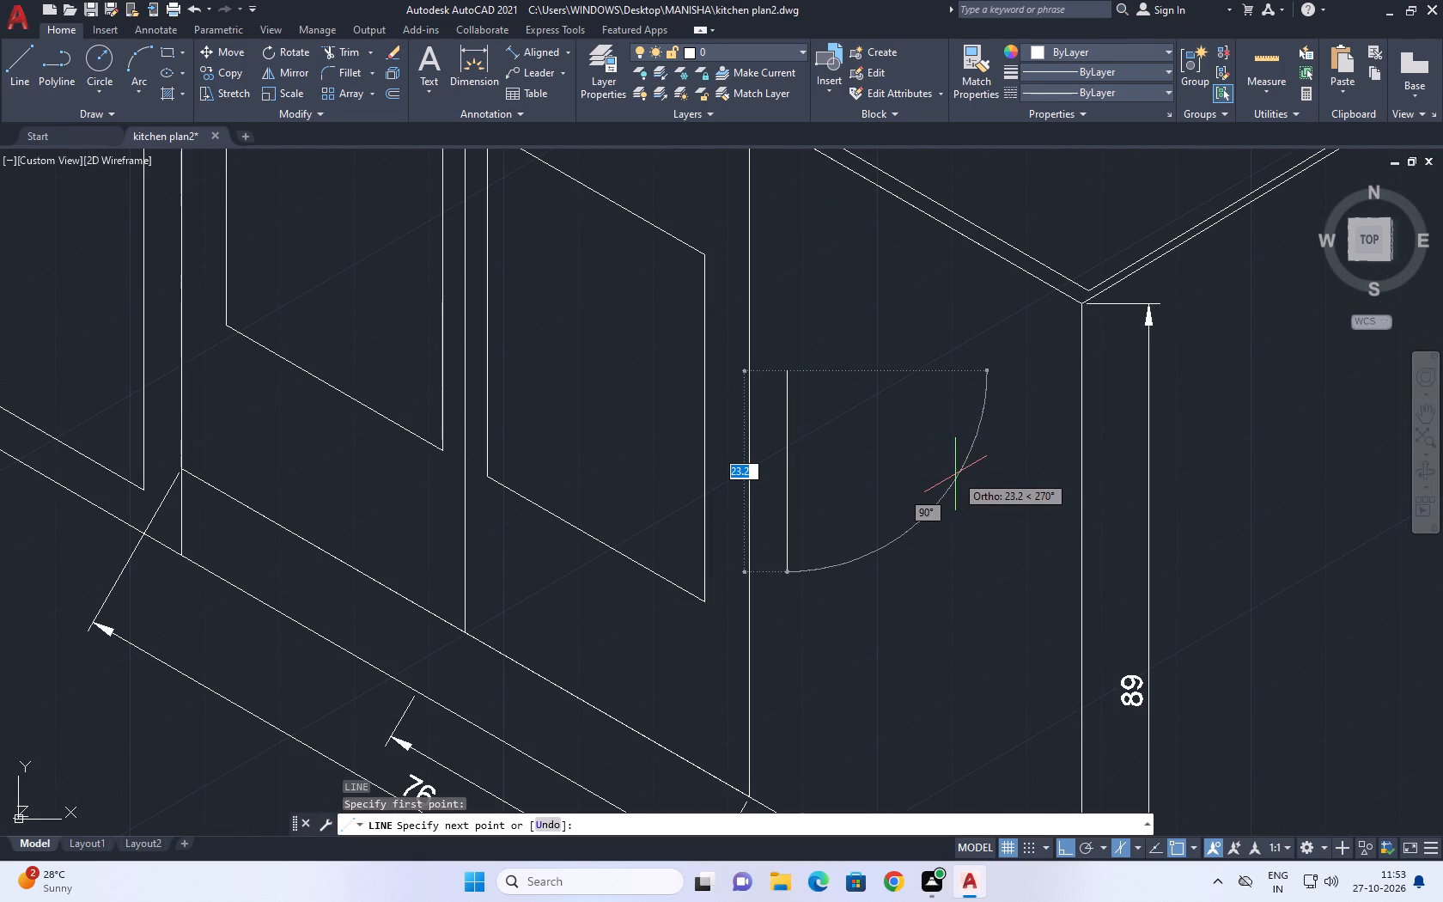
key("F5")
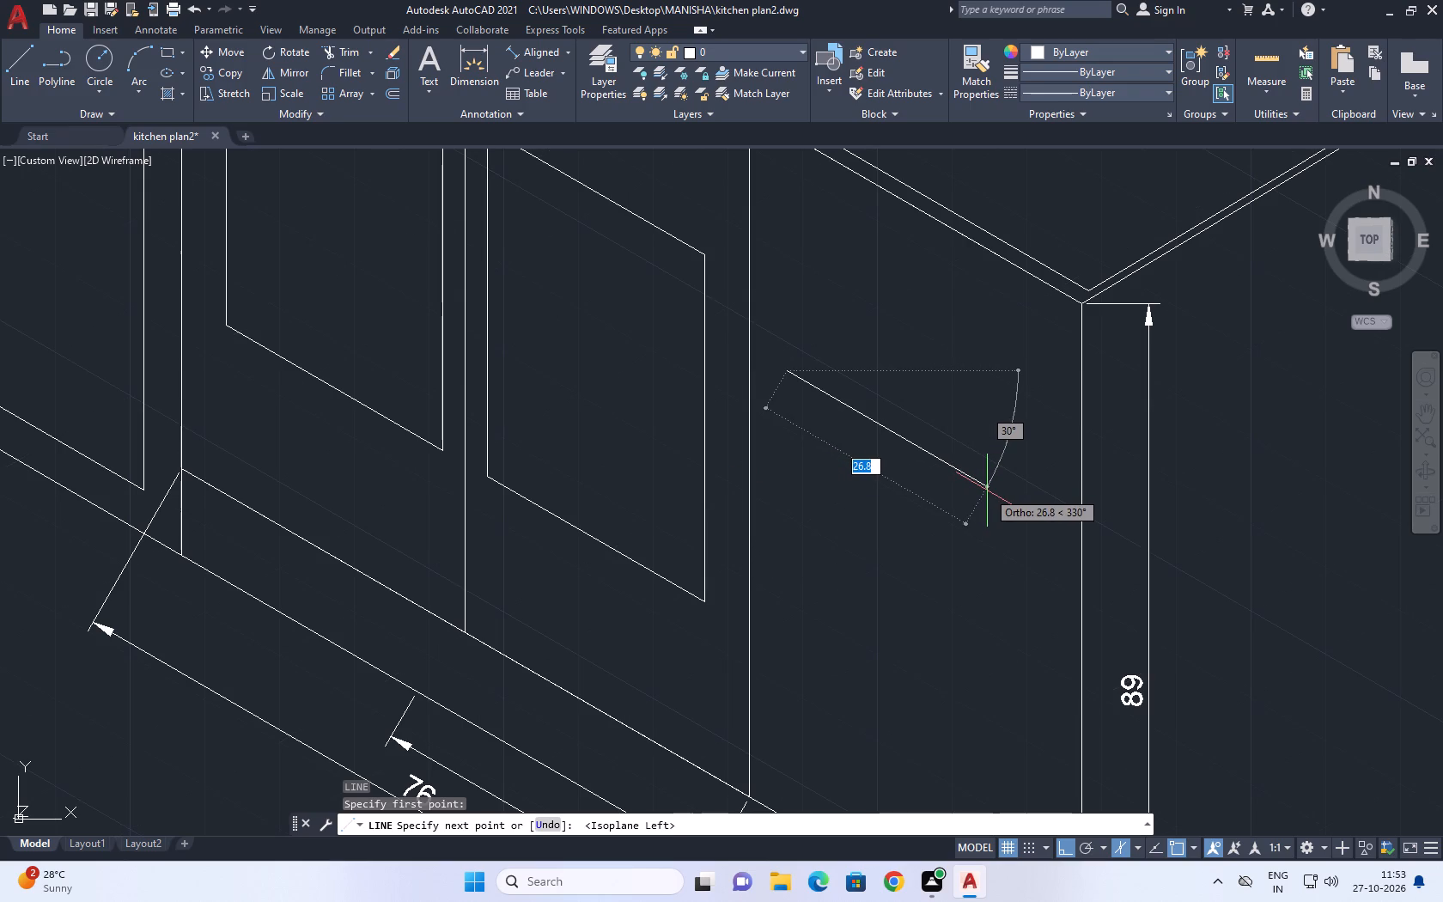
left_click(1000, 498)
scroll(1008, 476, "up", 2)
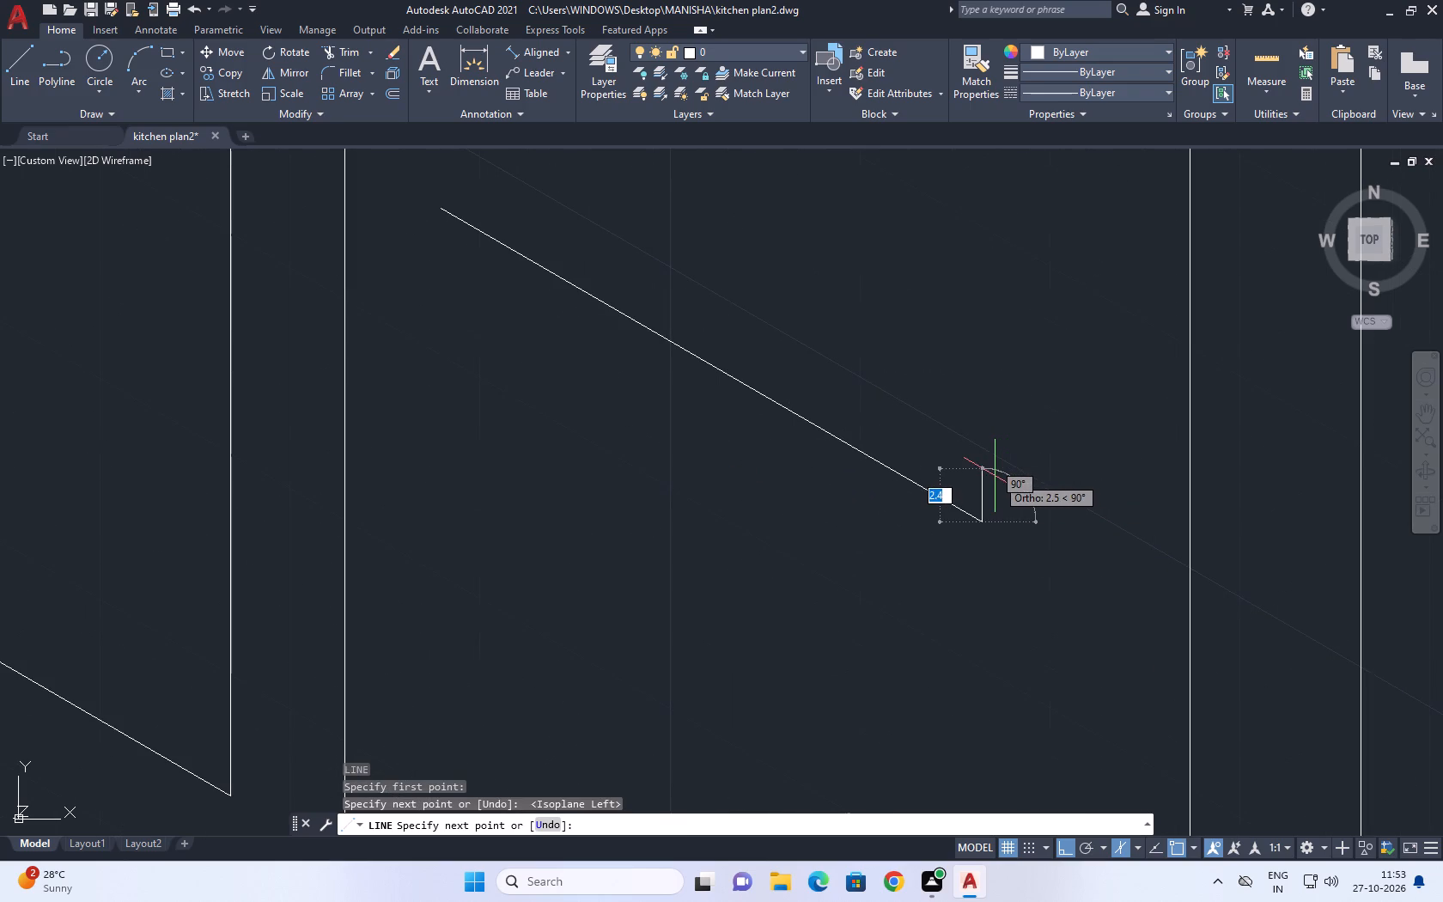
key("Escape")
Copy the sloping line on the blank base cabinet front a short distance straight up to form a narrow handle outline.
left_click_drag(910, 460, 902, 466)
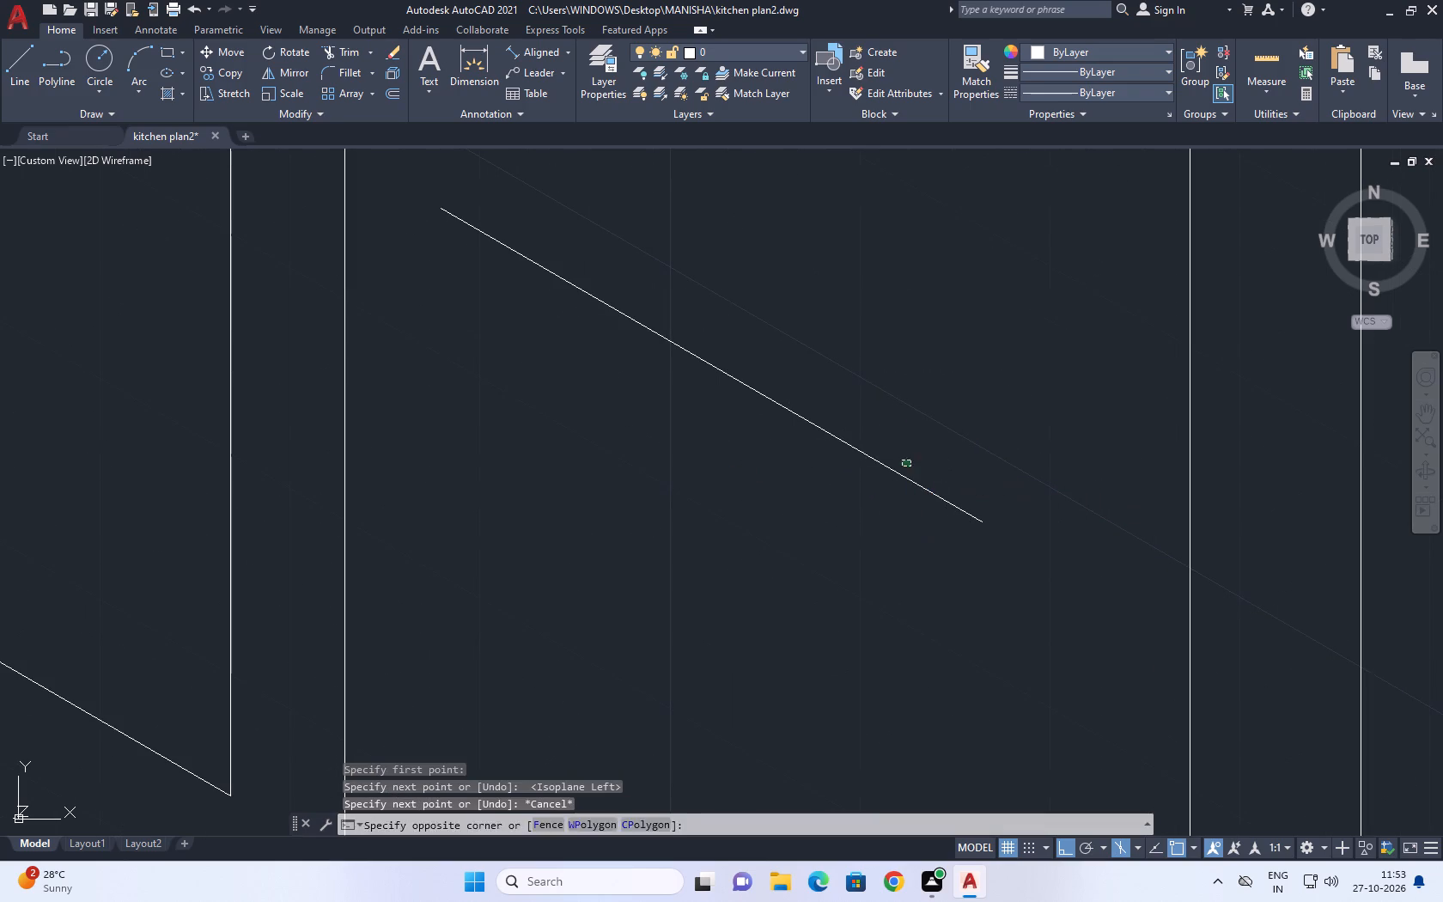
left_click(880, 482)
key("c")
type("o")
key("space")
left_click(892, 473)
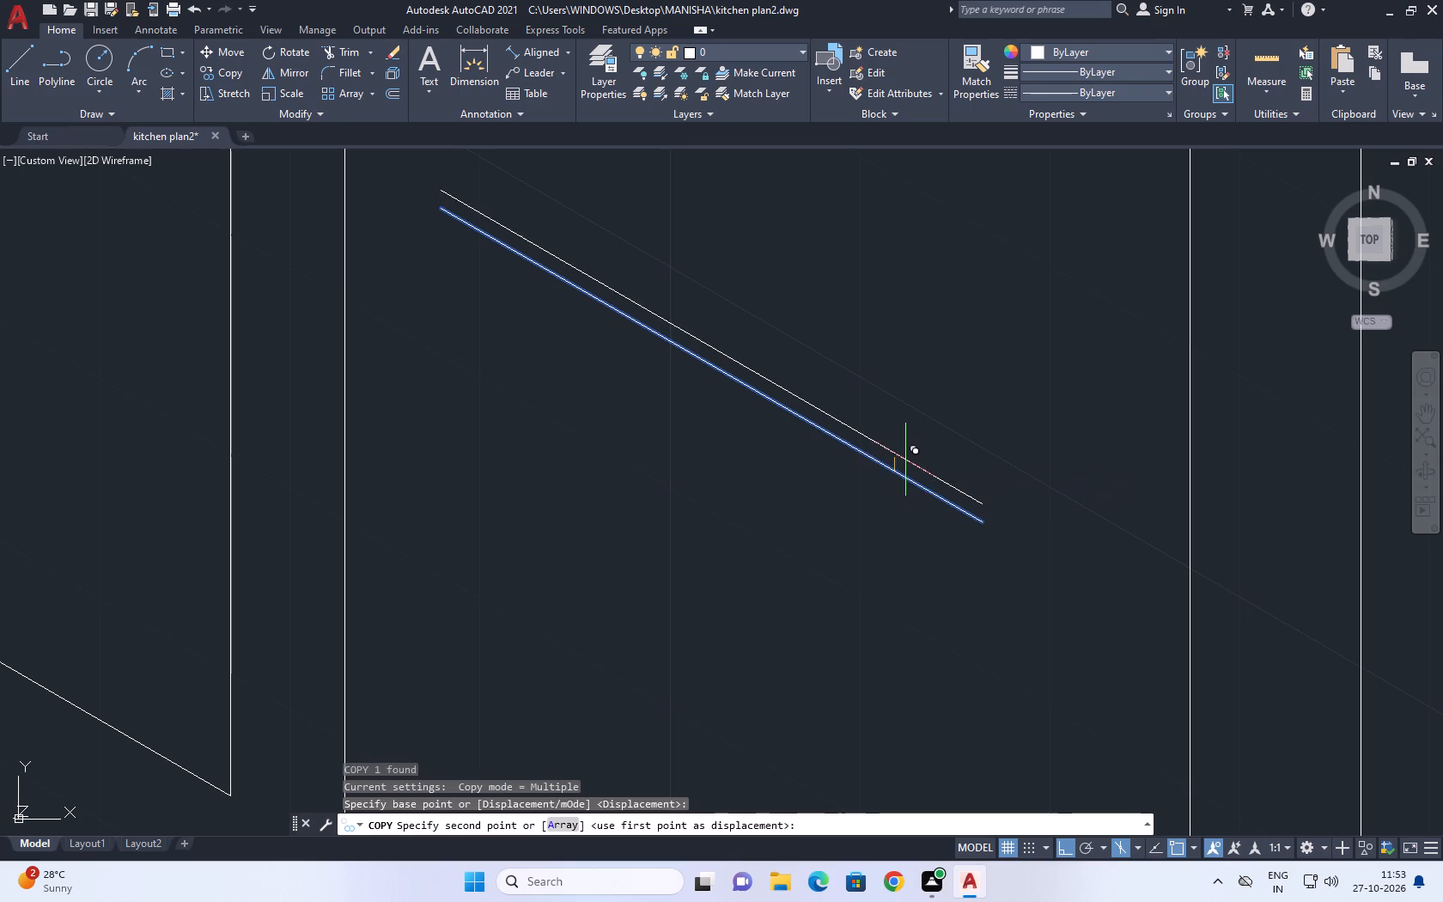
left_click(906, 446)
key("Escape")
key("s")
key("Escape")
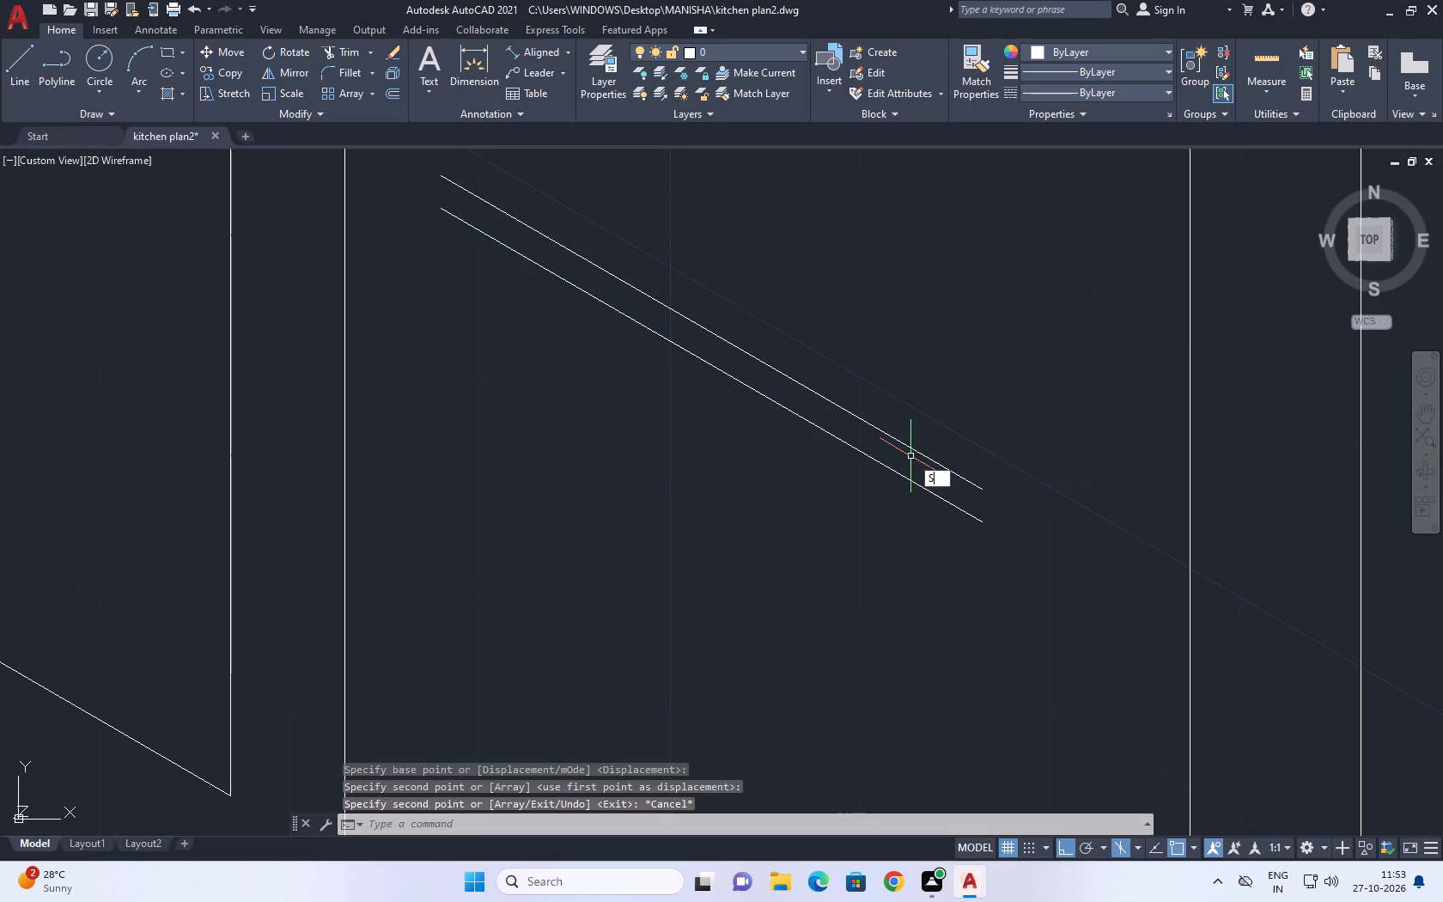
key("space")
scroll(983, 492, "up", 2)
key("Escape")
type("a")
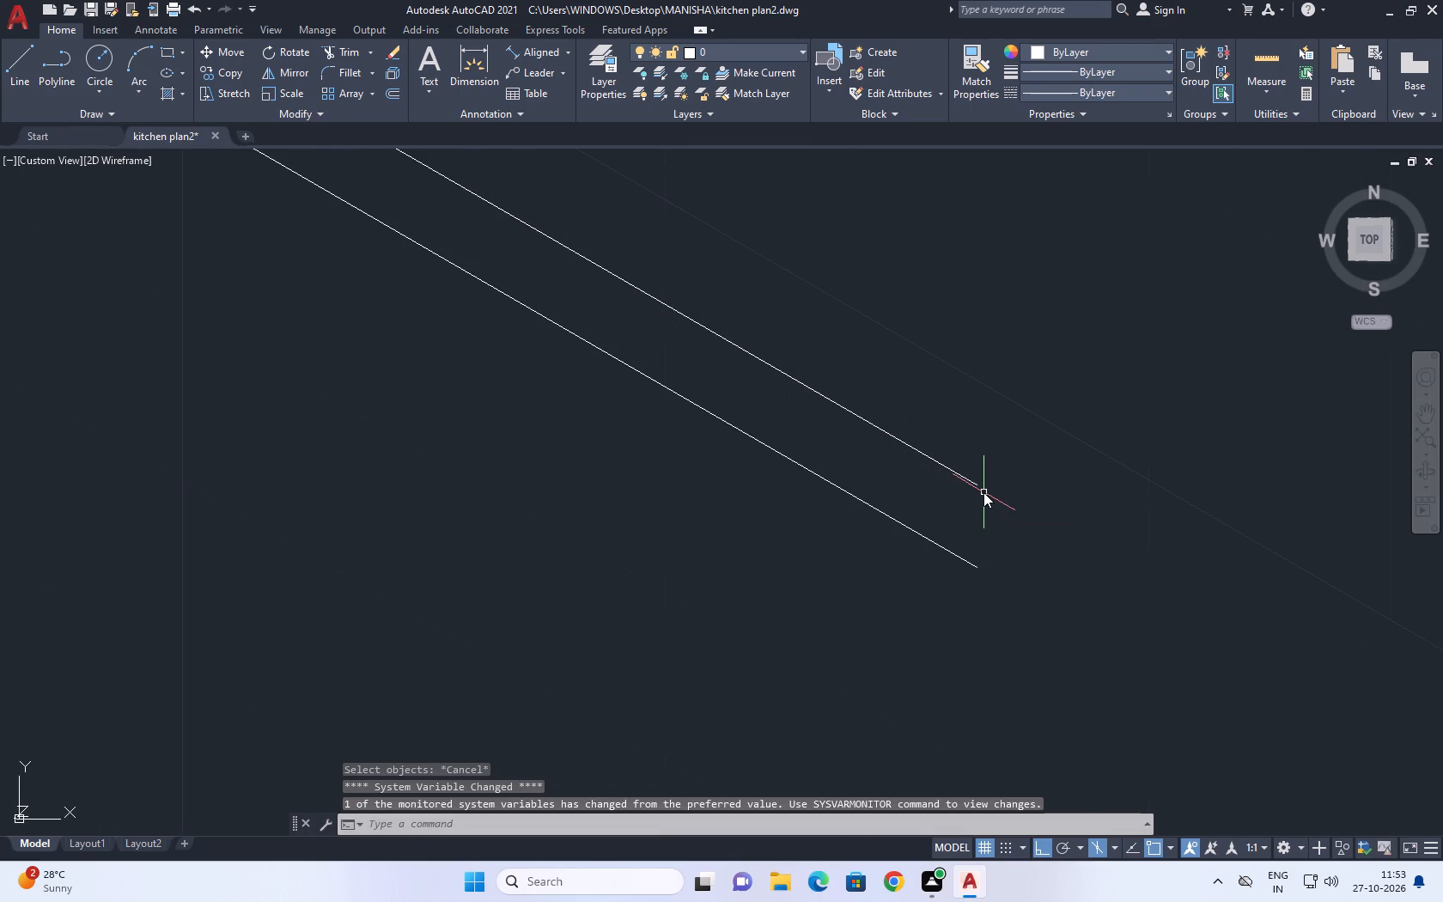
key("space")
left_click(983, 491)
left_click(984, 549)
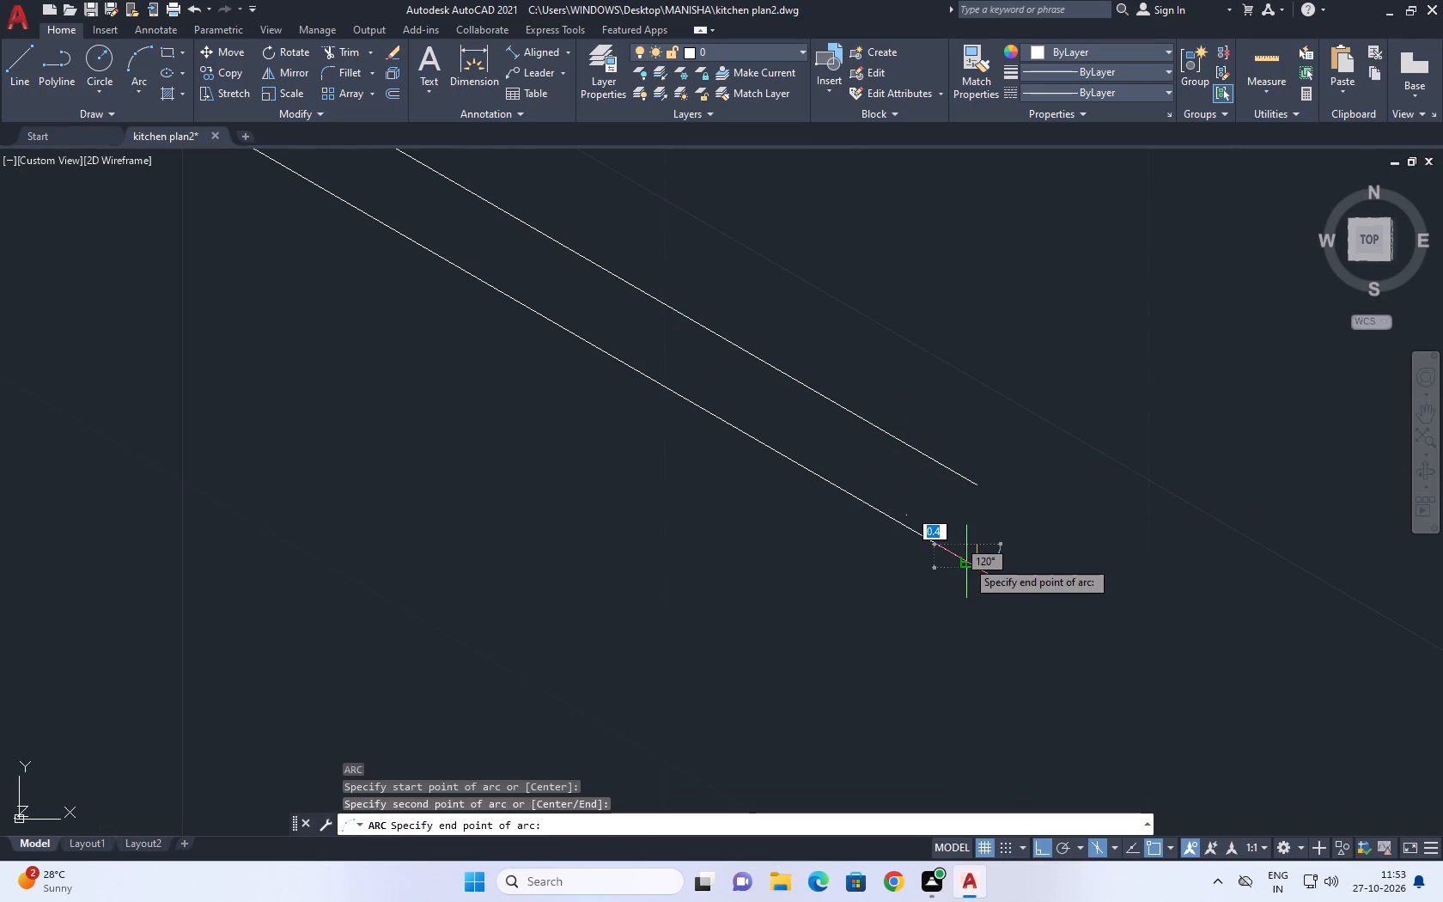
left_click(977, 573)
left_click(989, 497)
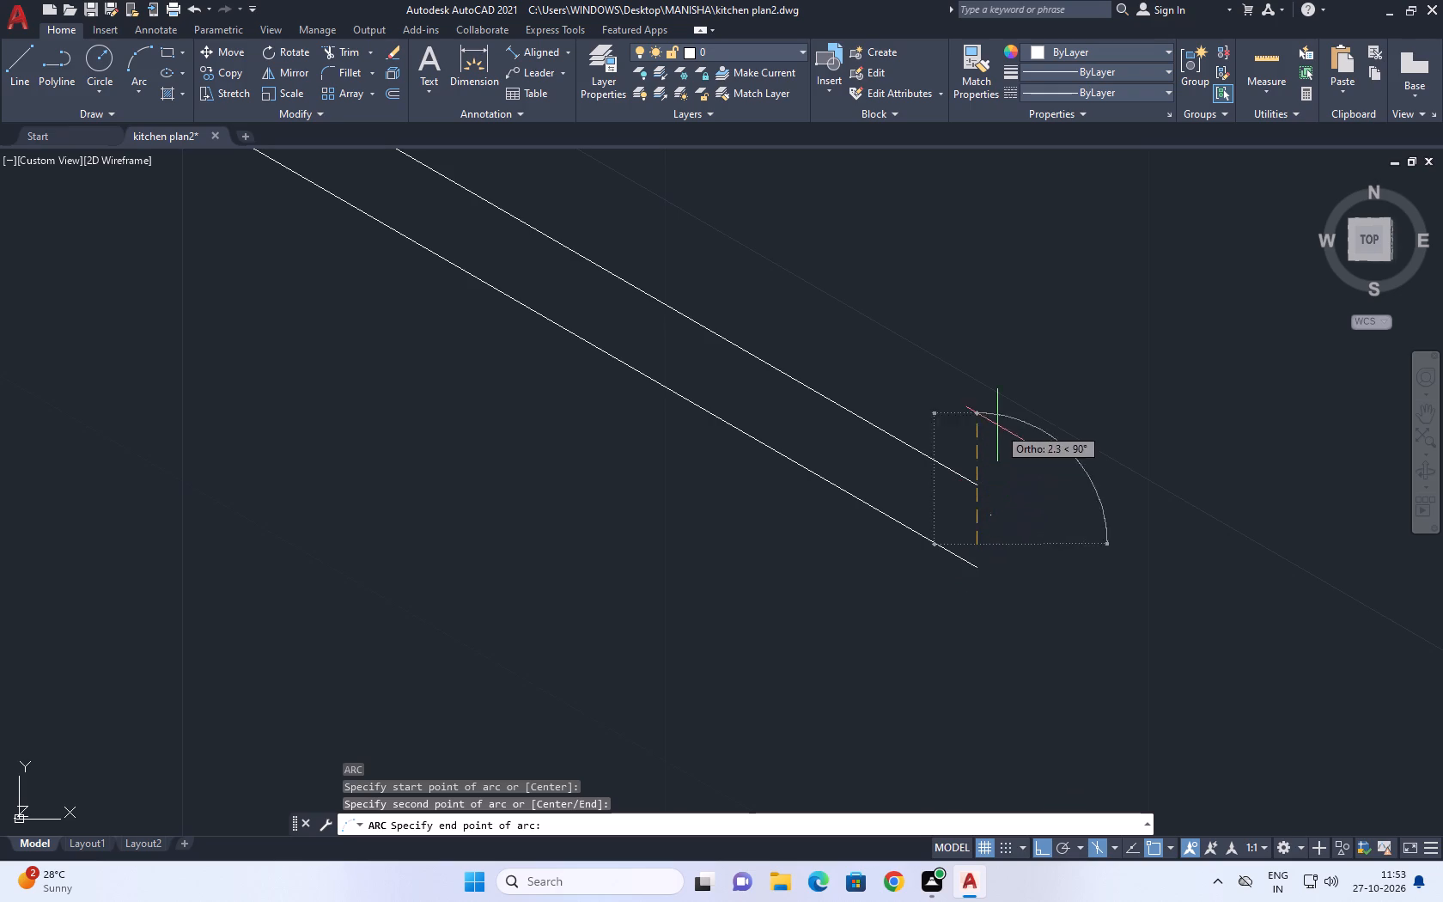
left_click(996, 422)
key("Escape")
With Ortho off, draw an outward-bulging three-point arc joining the lower ends of the two sloping handle lines.
key("space")
left_click(980, 488)
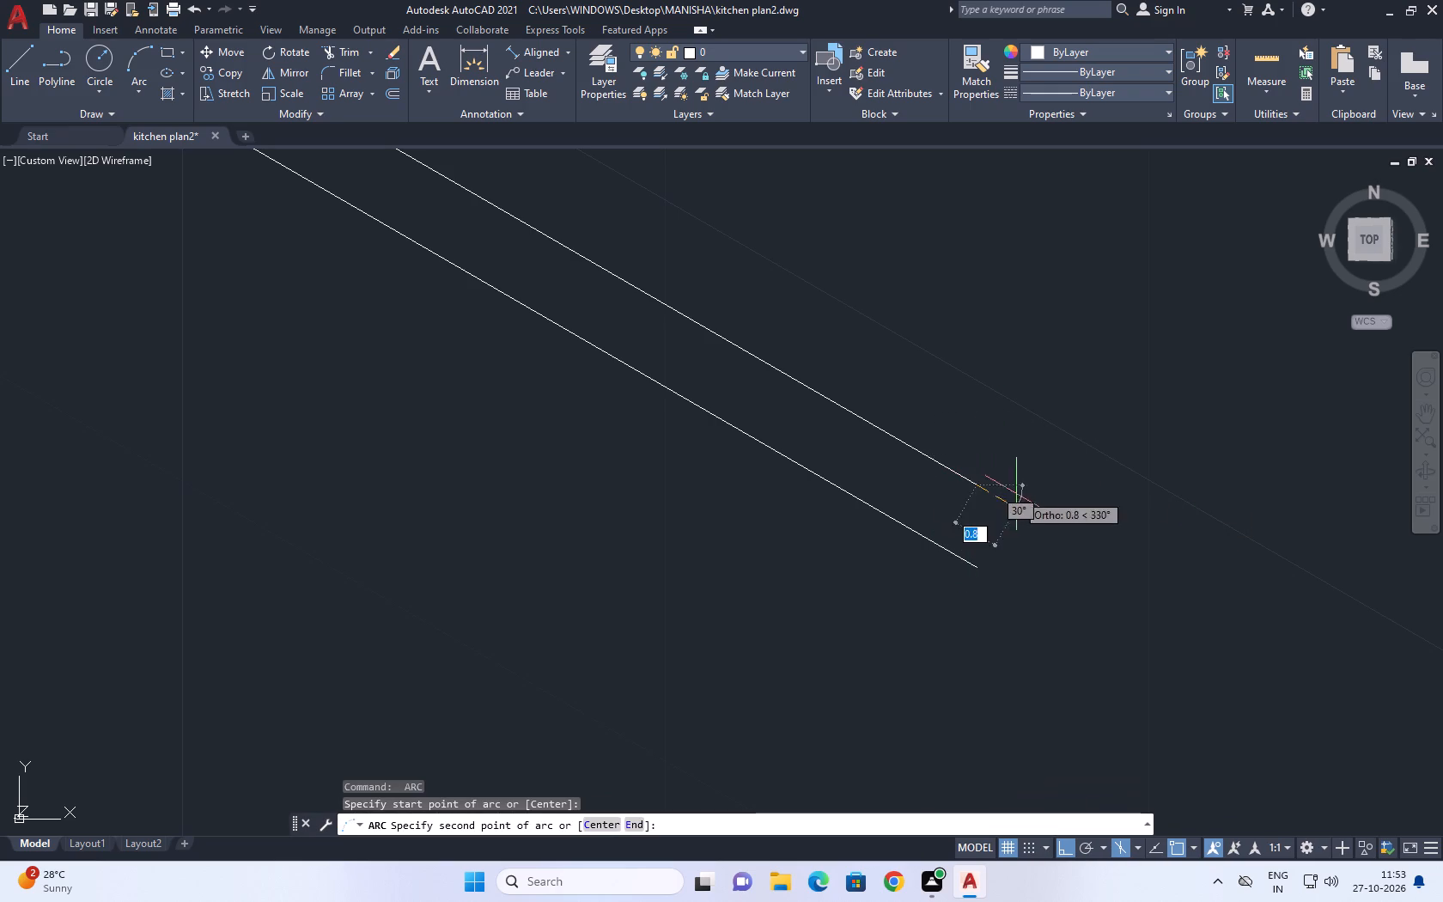
key("F8")
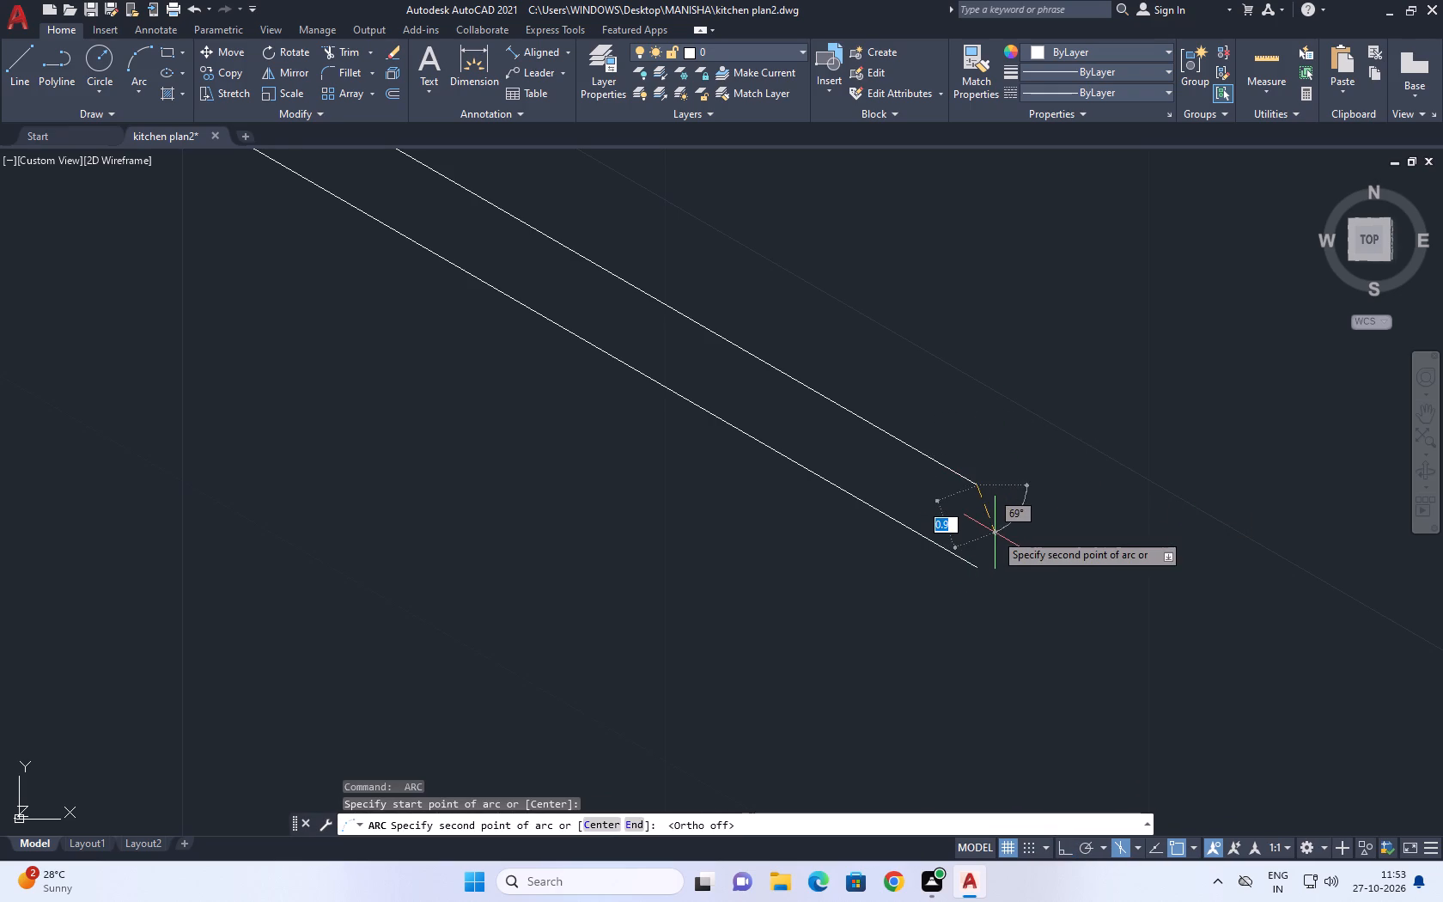
scroll(995, 533, "up", 2)
left_click(1008, 498)
left_click(947, 630)
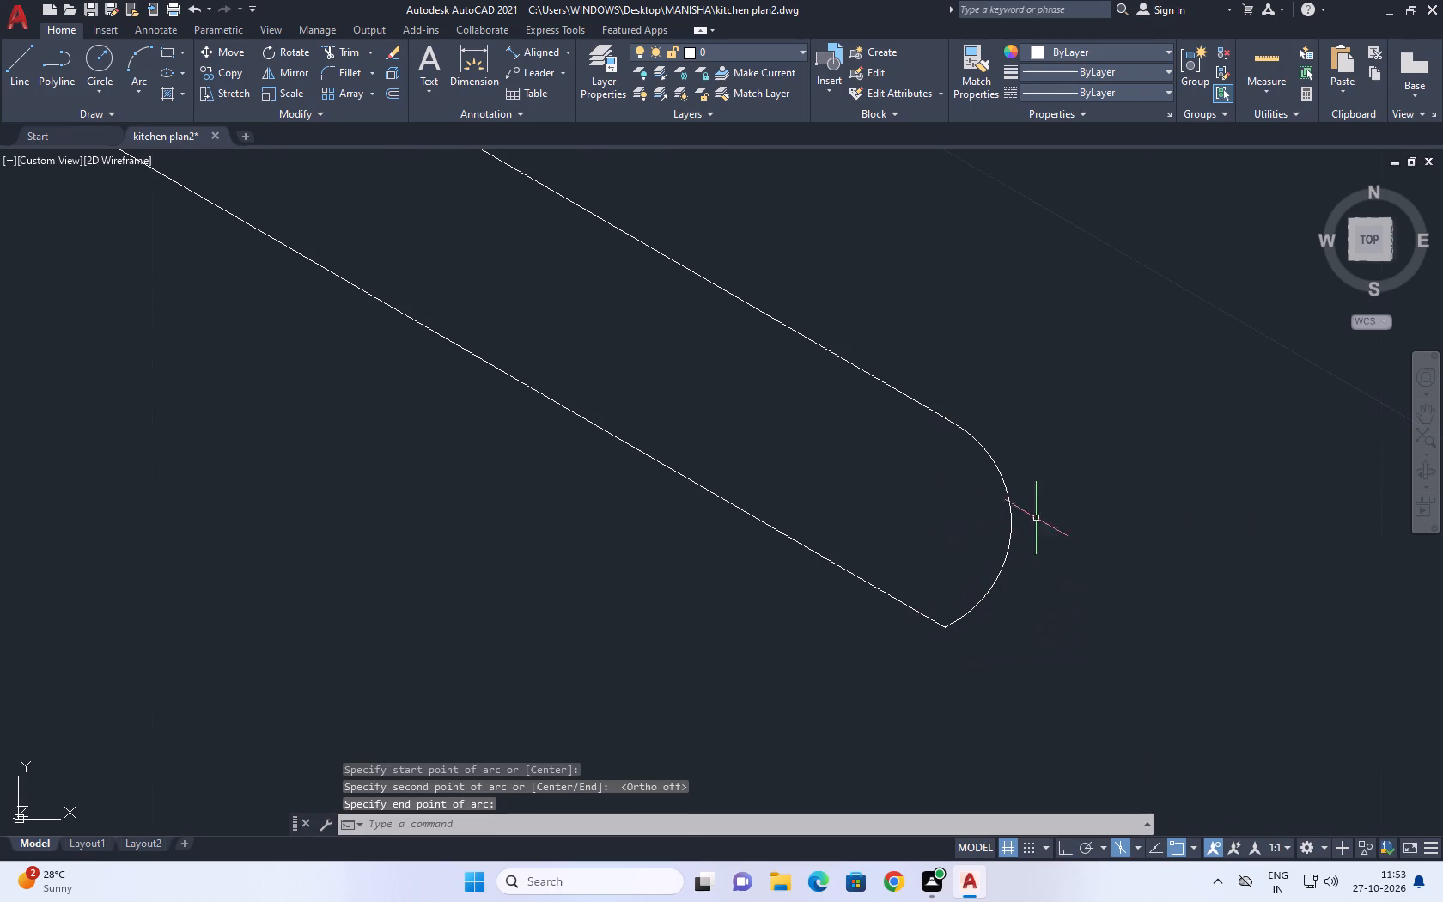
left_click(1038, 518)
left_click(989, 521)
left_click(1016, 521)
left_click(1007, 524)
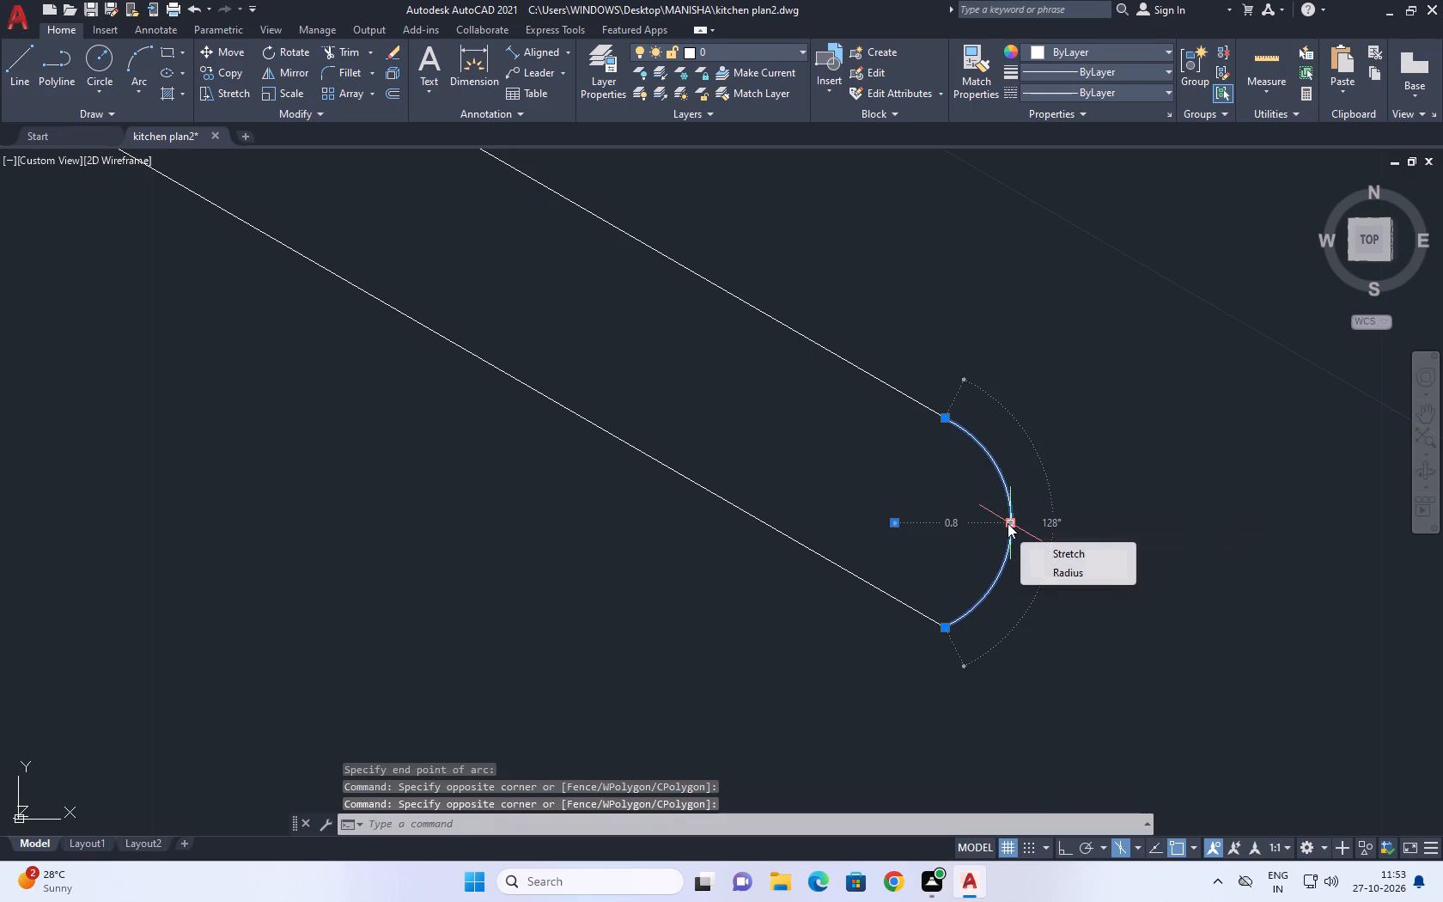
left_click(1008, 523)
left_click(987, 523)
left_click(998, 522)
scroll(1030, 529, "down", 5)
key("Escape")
Draw a three-point arc joining the upper ends of the two sloping lines, closing the rounded handle outline.
scroll(1032, 538, "up", 1)
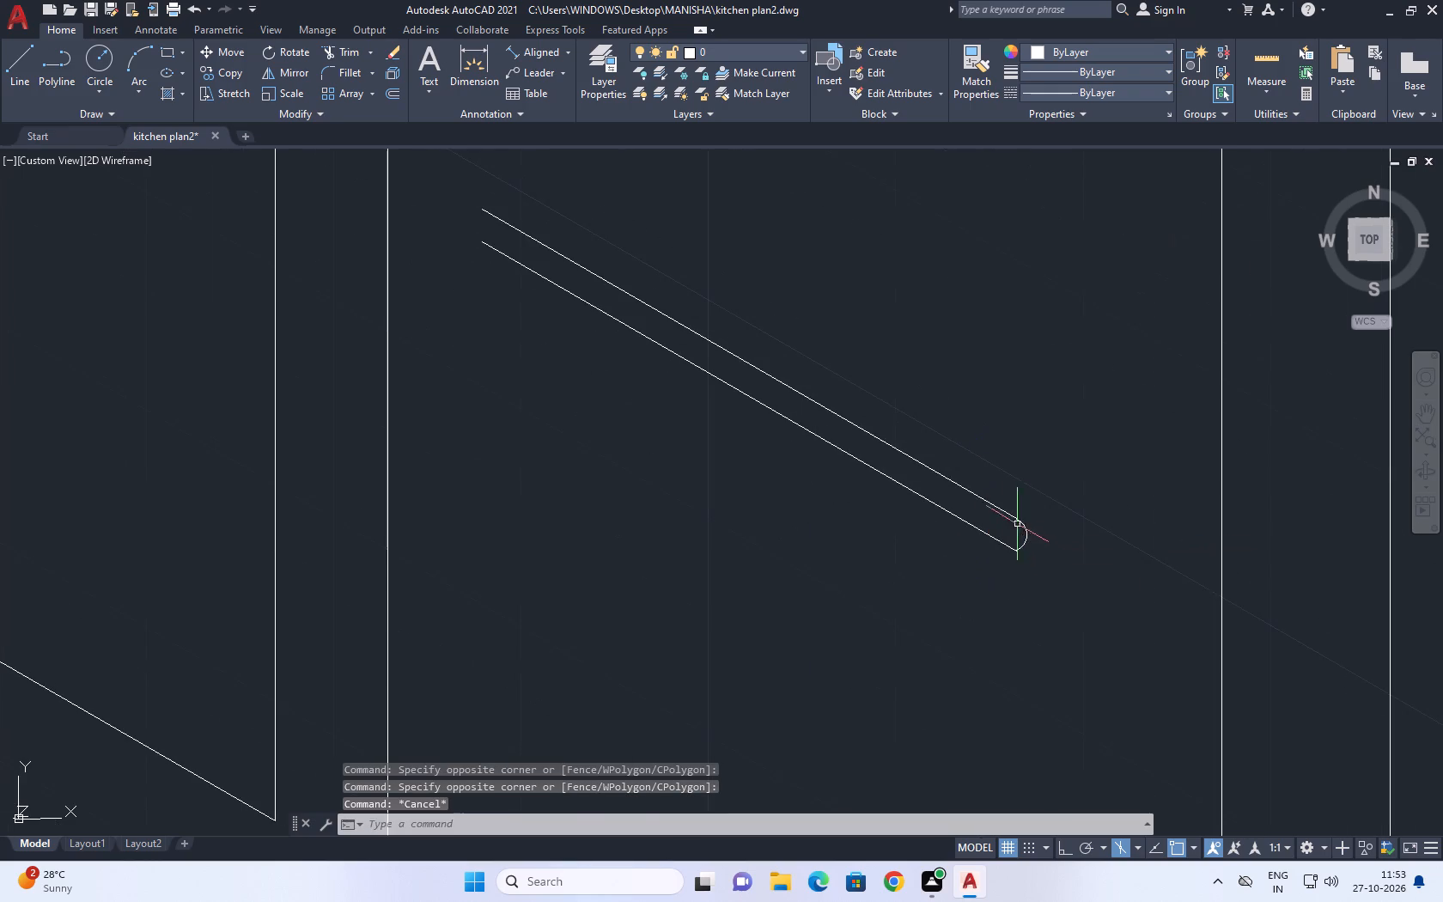
scroll(841, 442, "down", 3)
key("space")
scroll(768, 411, "up", 7)
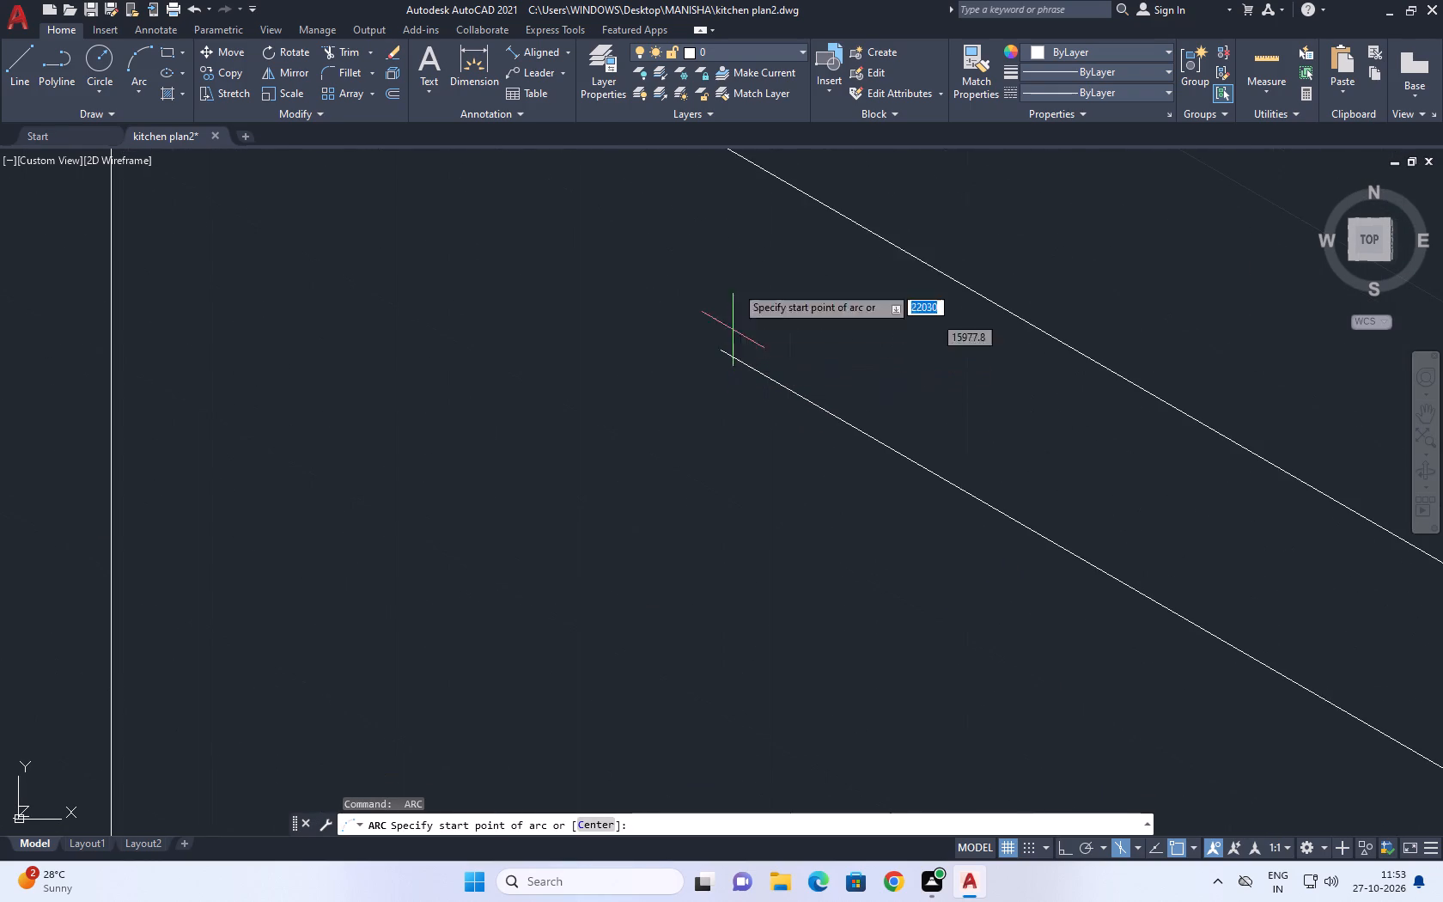
middle_click_drag(770, 298, 843, 414)
left_click(795, 257)
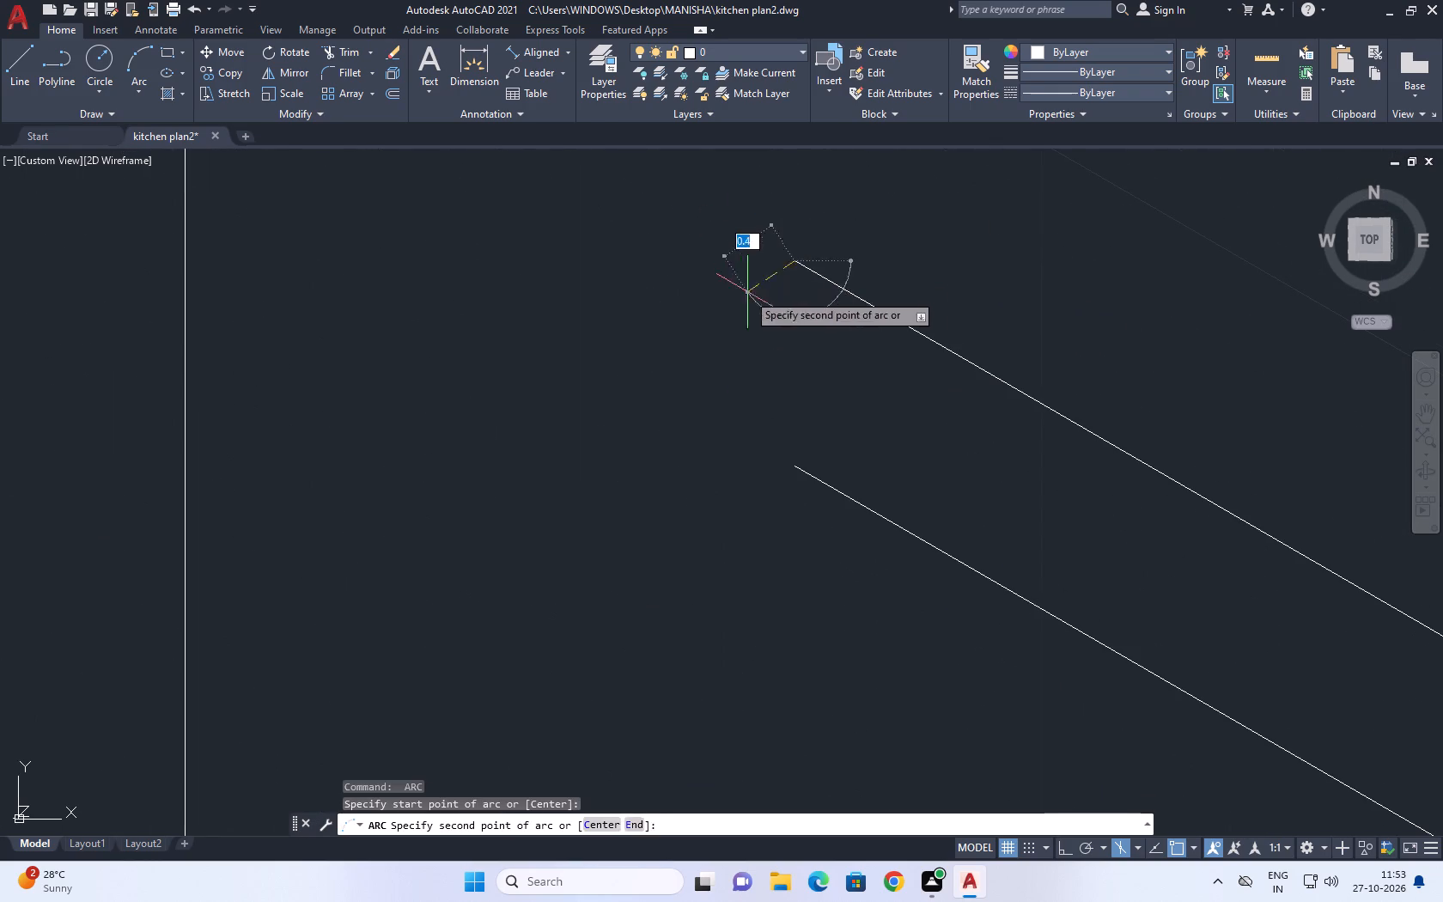
left_click(750, 303)
left_click(797, 463)
scroll(876, 391, "down", 4)
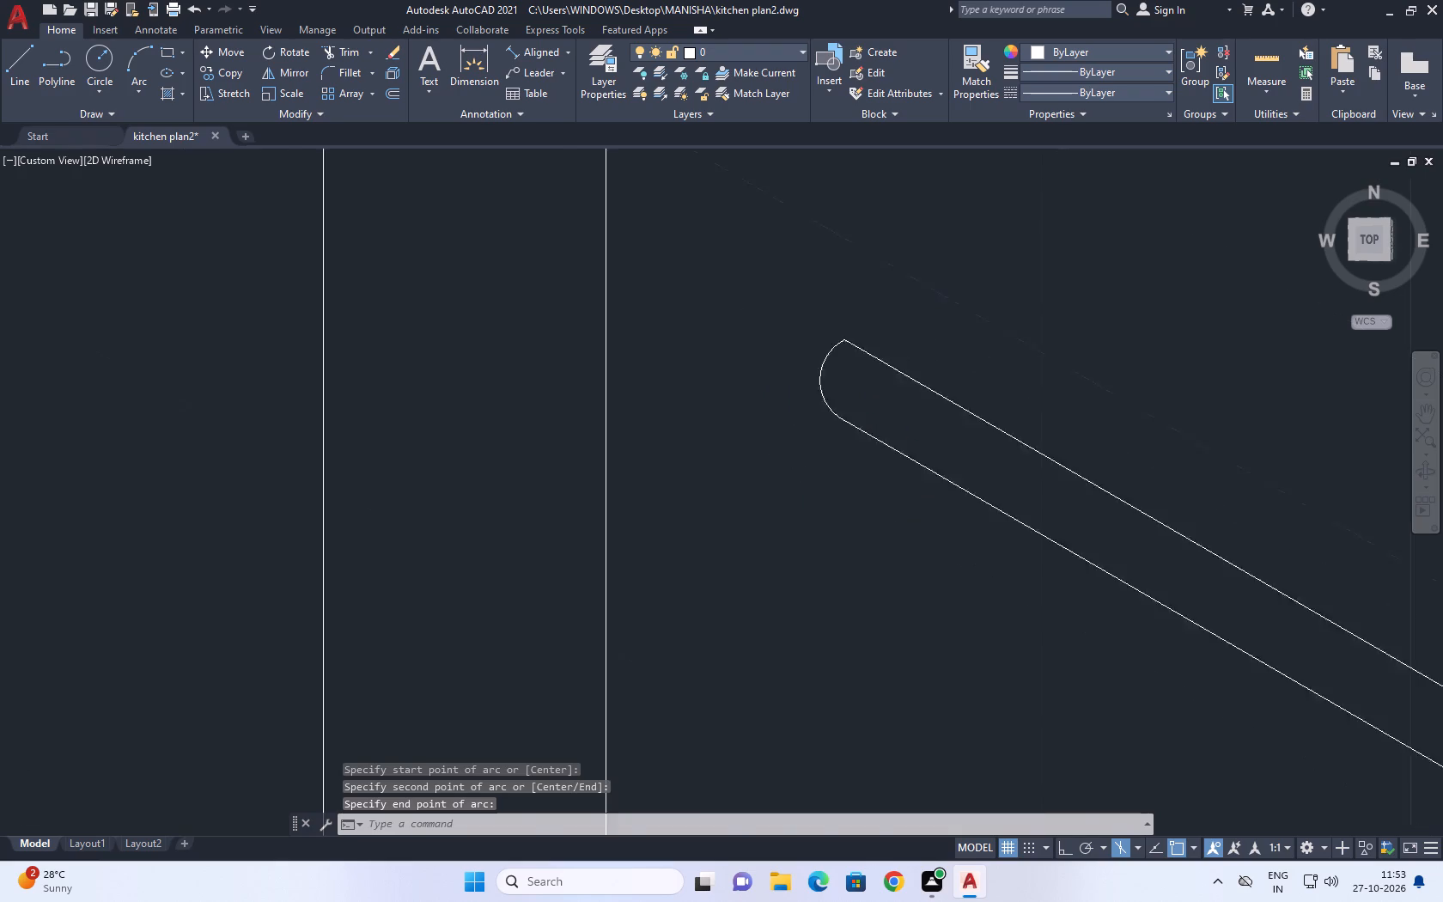
scroll(876, 391, "down", 2)
middle_click_drag(1004, 419, 935, 485)
scroll(934, 484, "down", 2)
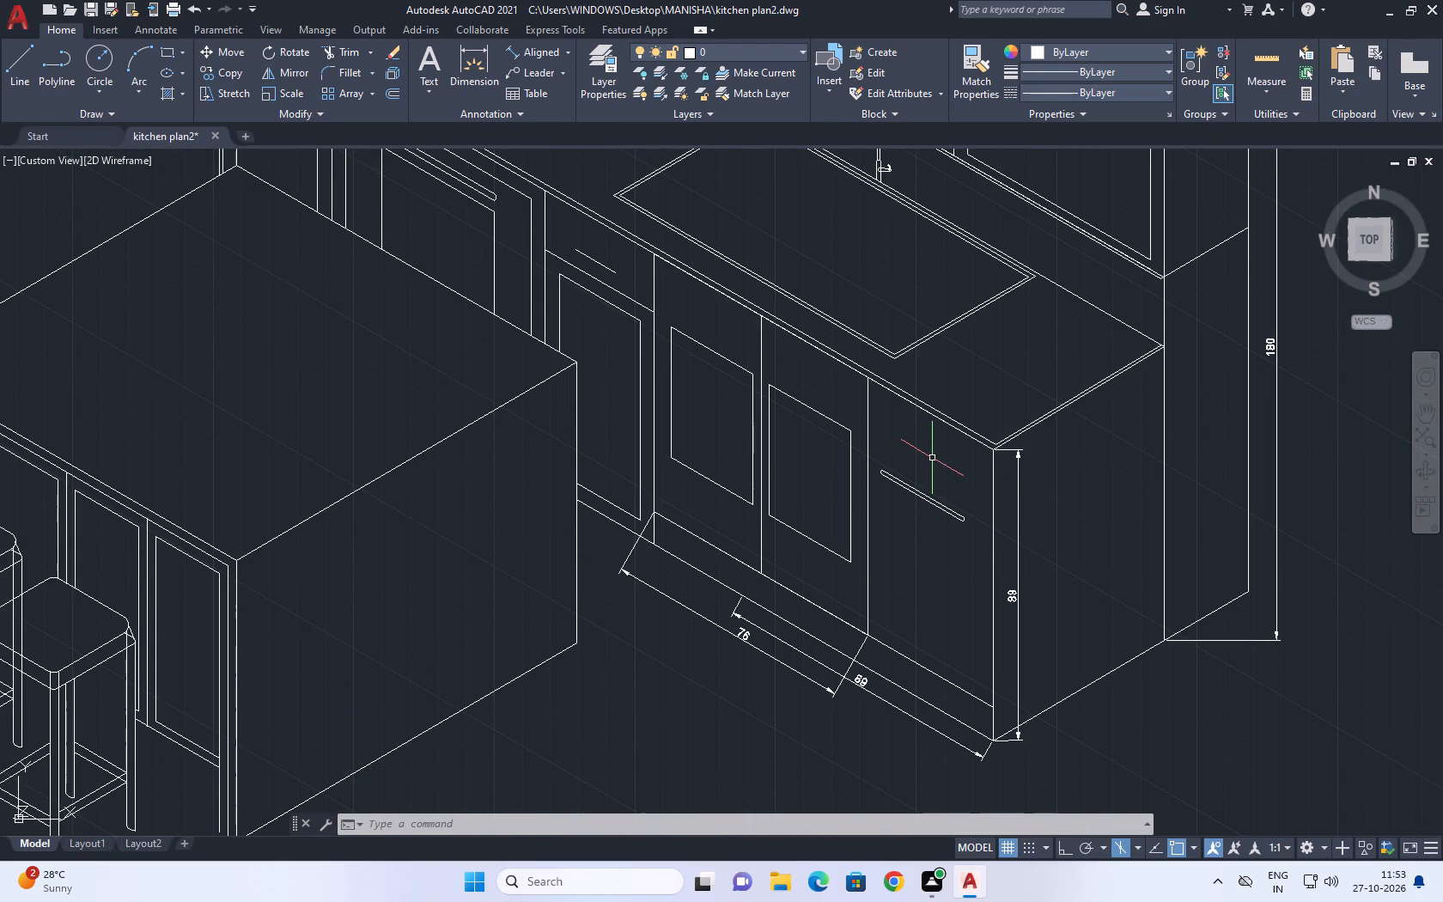
Delete the handle's upper sloping line, keeping the lower line and both end arcs.
scroll(910, 492, "up", 2)
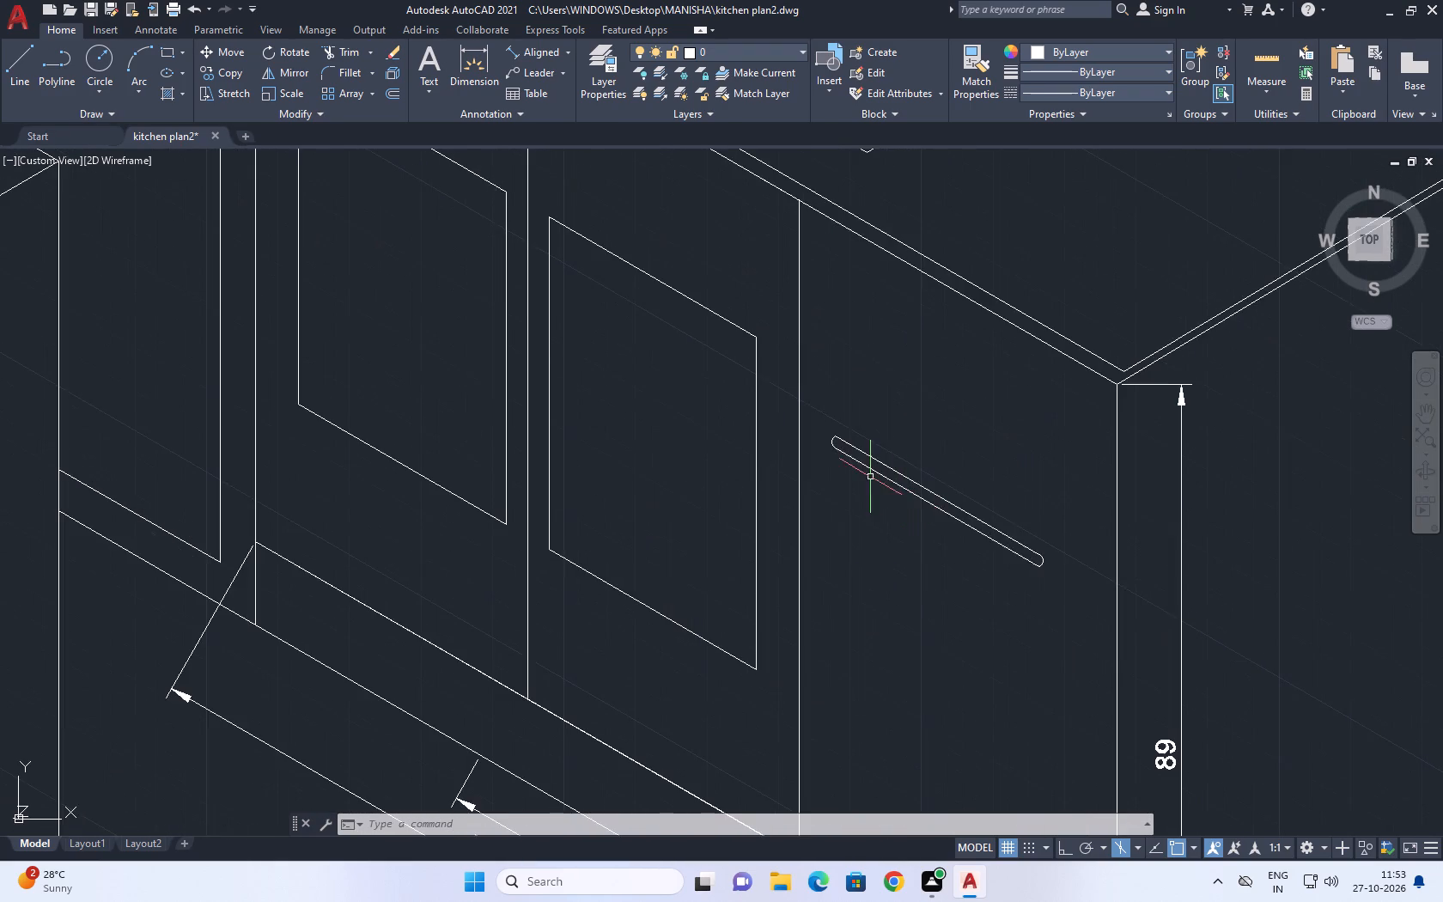
scroll(875, 472, "up", 3)
left_click_drag(972, 454, 942, 482)
left_click(937, 484)
key("Delete")
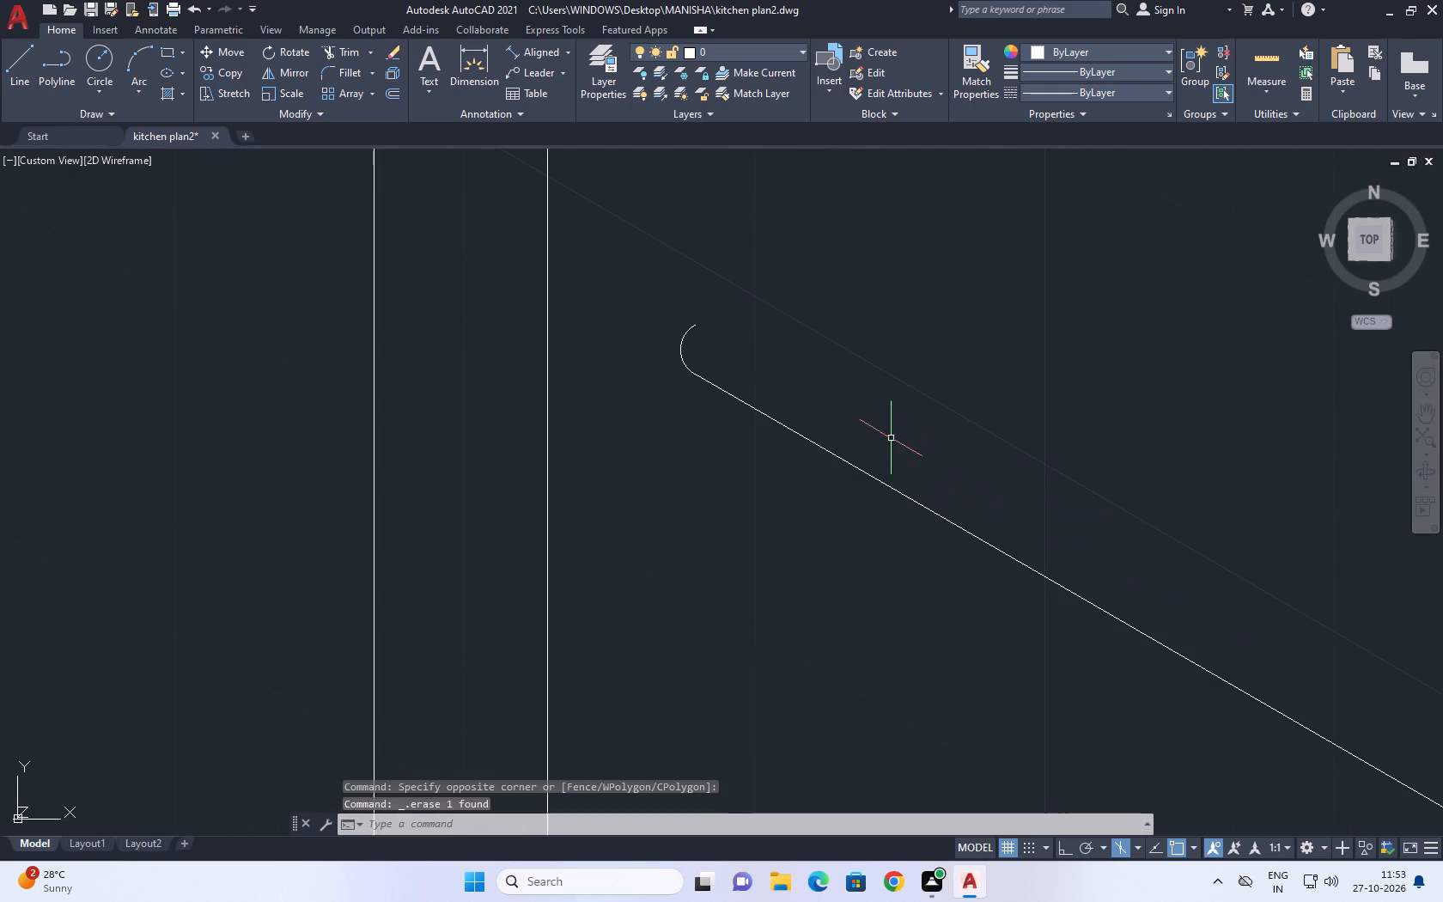
Draw a long, nearly straight three-point arc just above the handle's two end arcs as its new upper edge.
middle_click_drag(737, 424, 739, 461)
key("a")
key("space")
left_click(718, 347)
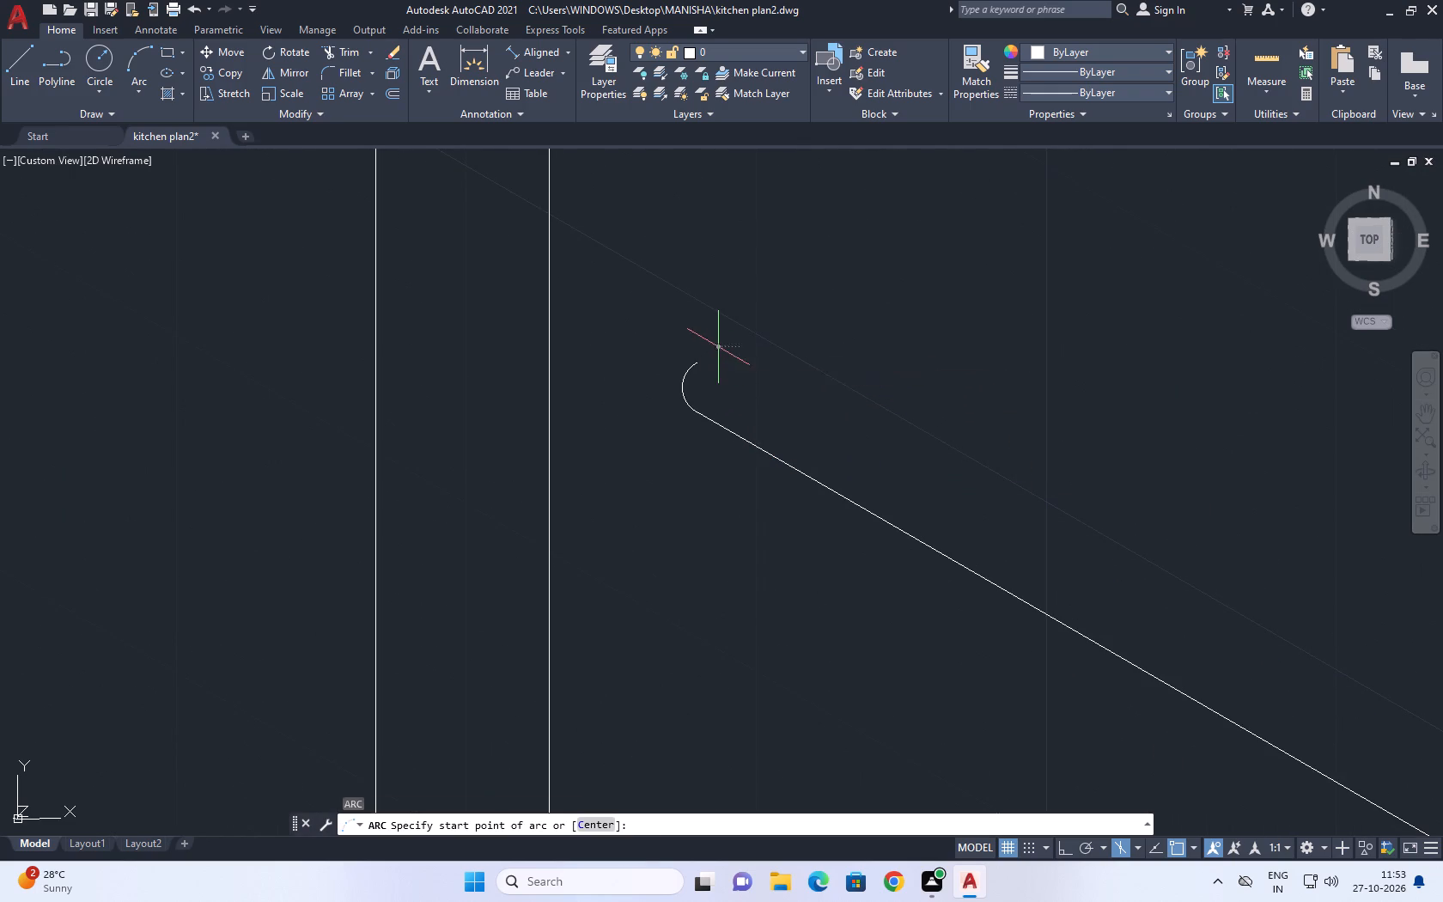
scroll(804, 404, "down", 1)
left_click_drag(953, 485, 963, 493)
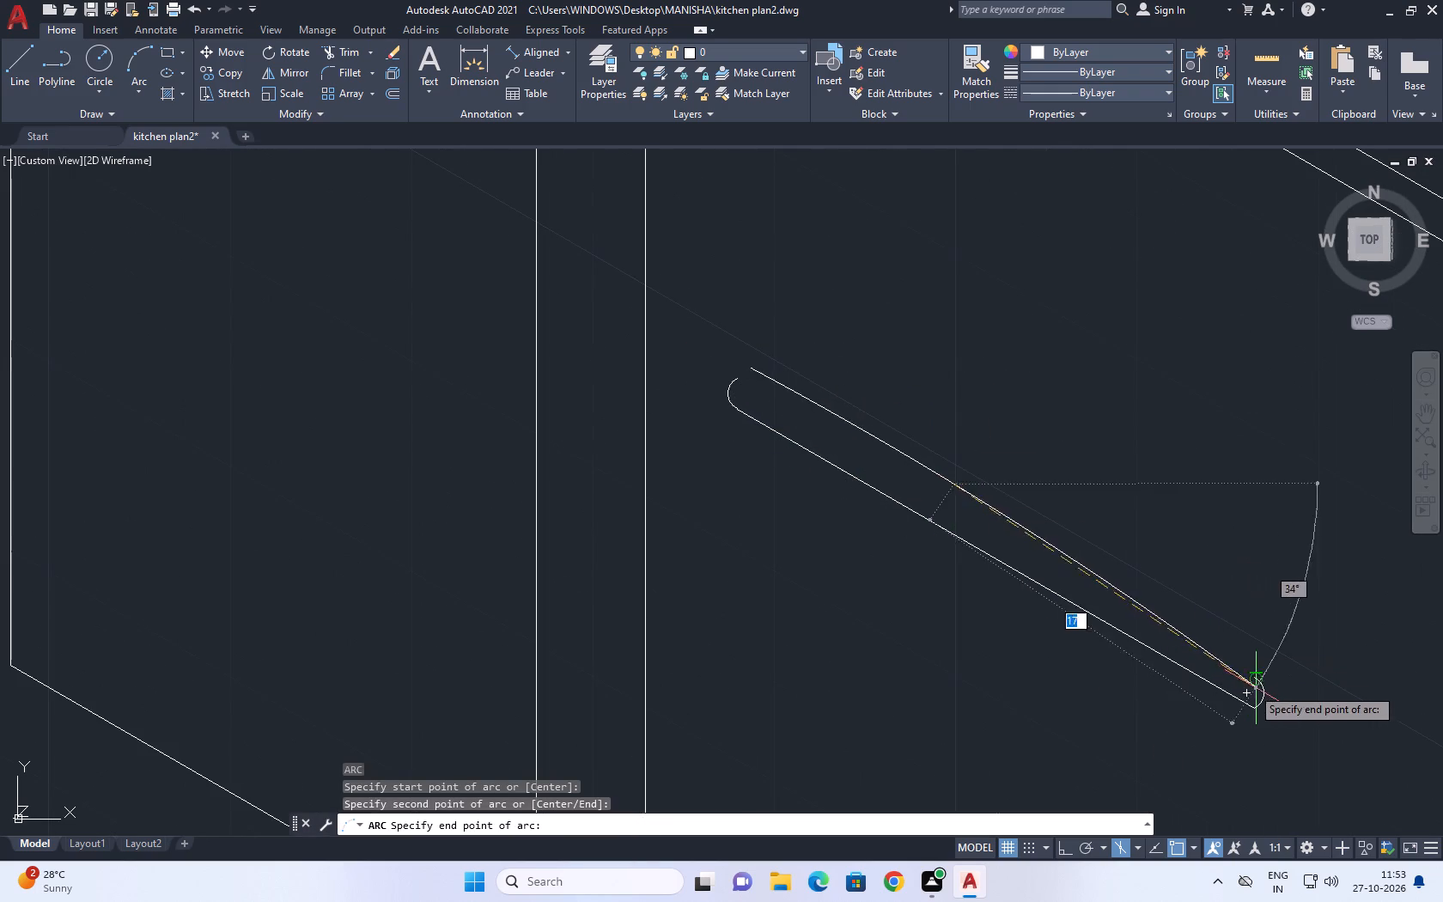
scroll(1253, 673, "up", 2)
middle_click_drag(1247, 662, 1124, 579)
left_click(1149, 574)
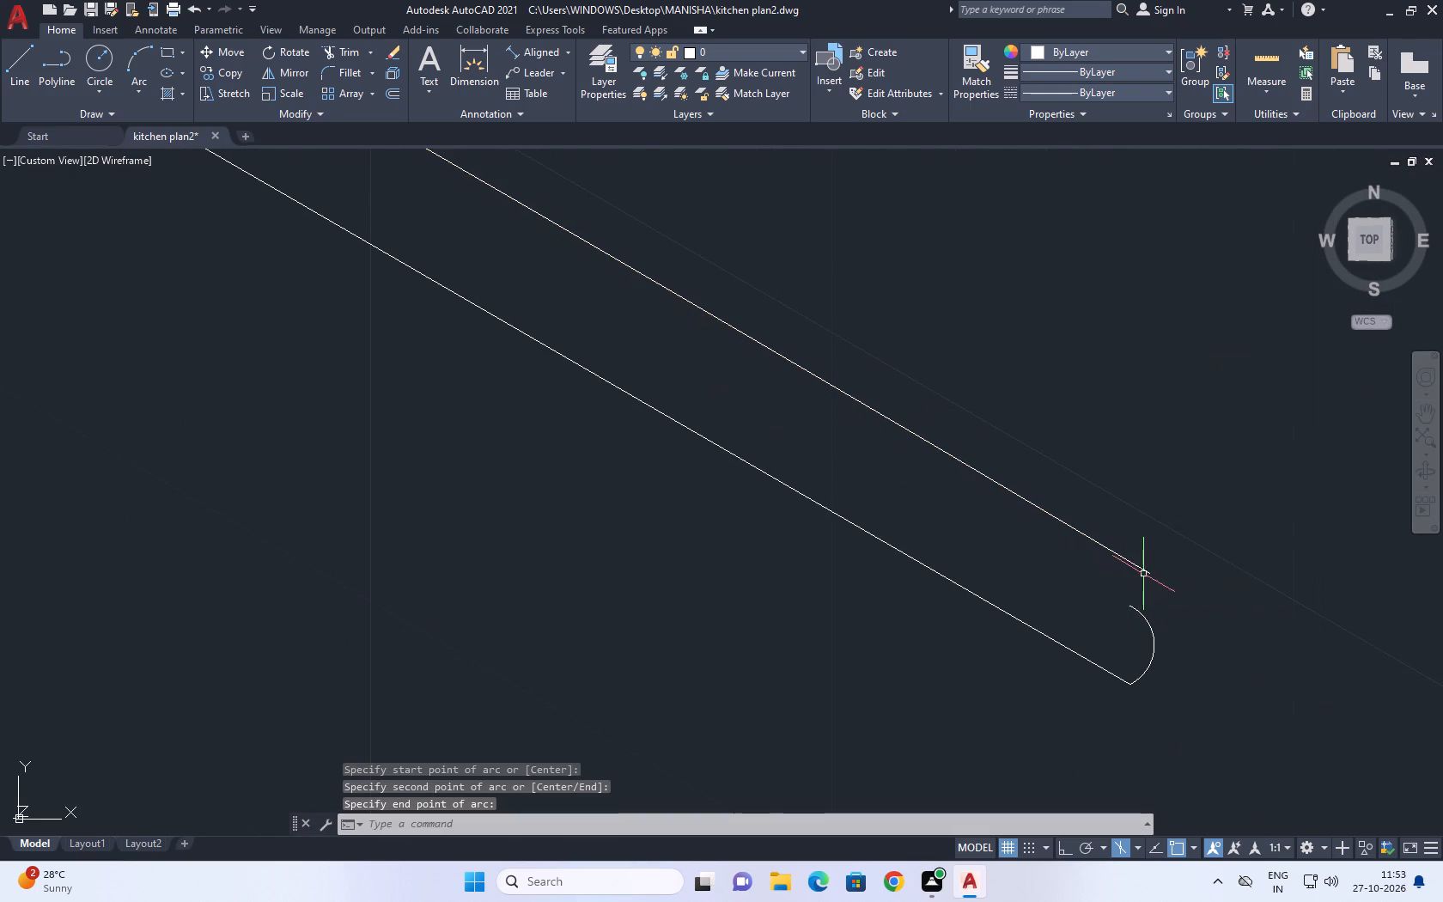
Stretch the open end of the handle's lower-end arc to the lower endpoint of the new upper edge.
scroll(1136, 605, "up", 1)
left_click_drag(1136, 605, 1122, 614)
left_click(1115, 617)
left_click(1124, 607)
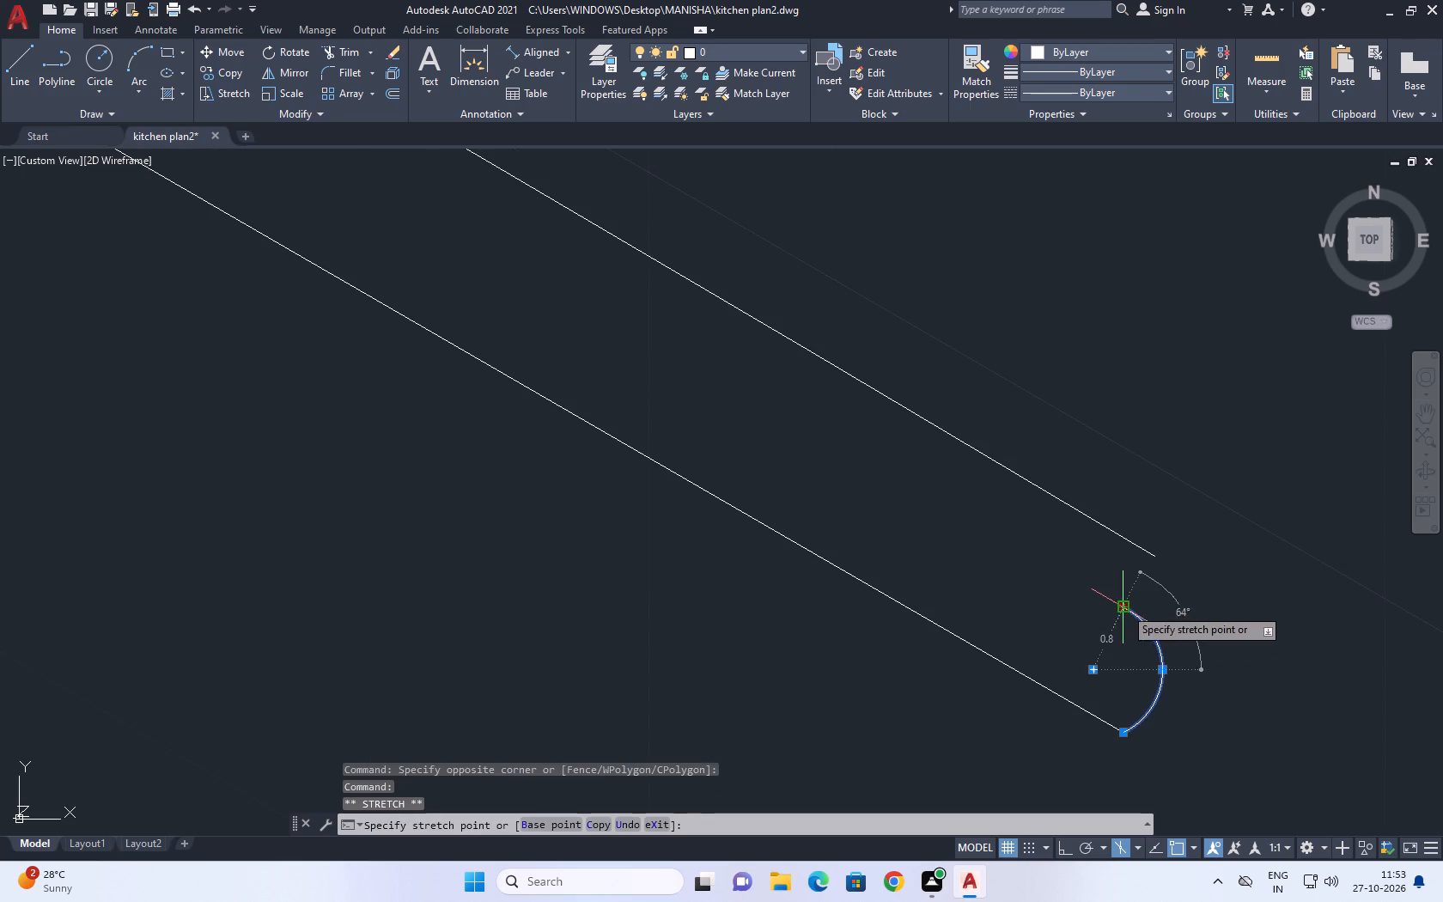
left_click(1157, 554)
scroll(1062, 545, "down", 3)
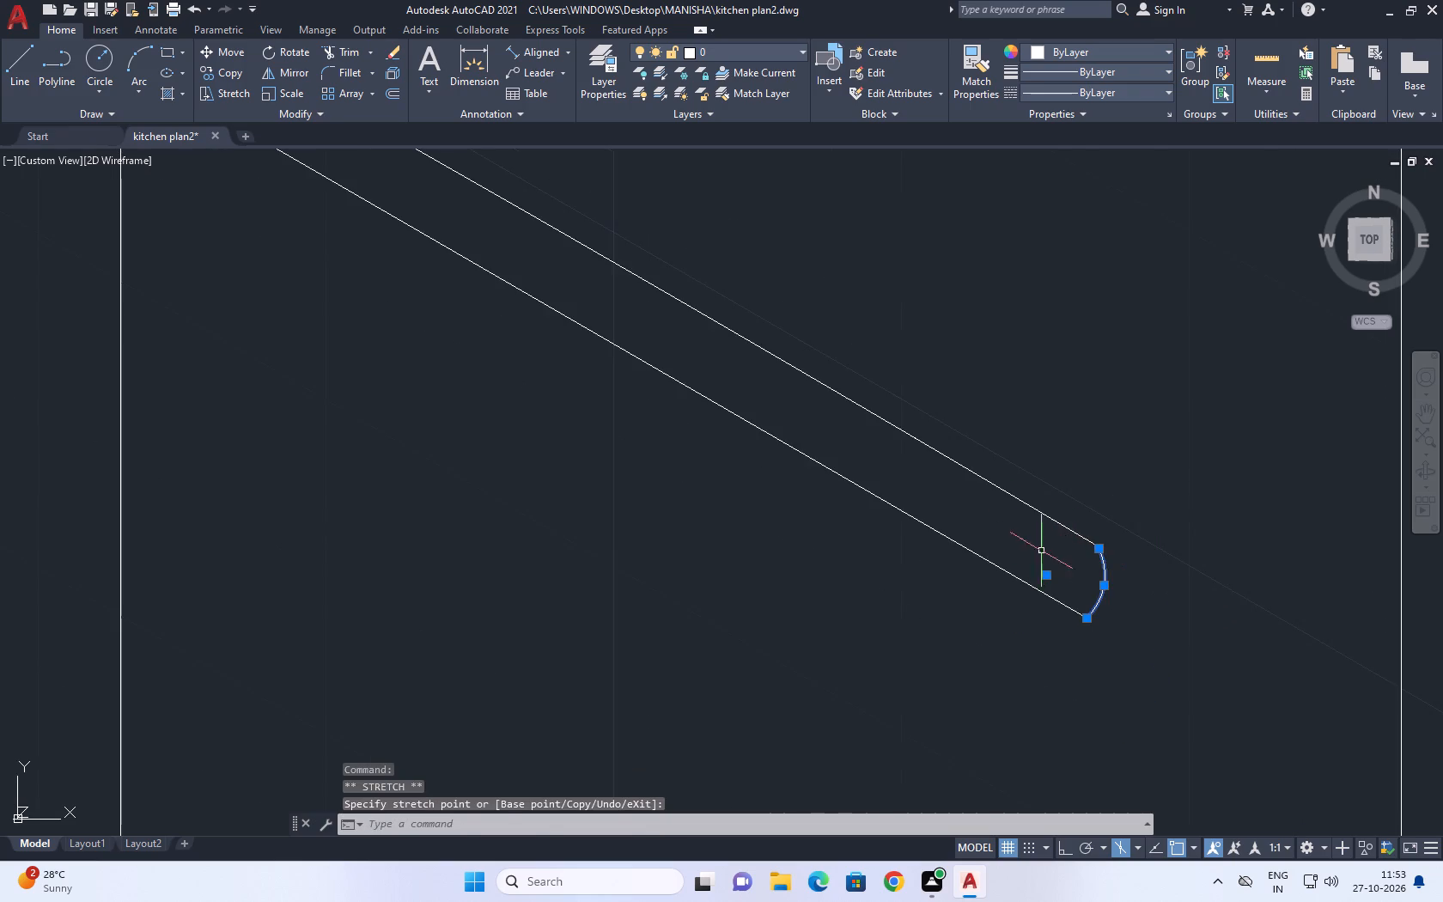
Stretch the open end of the handle's upper-end arc to the upper endpoint of the new upper edge.
scroll(1043, 552, "down", 2)
scroll(855, 450, "up", 5)
left_click(849, 405)
left_click(824, 359)
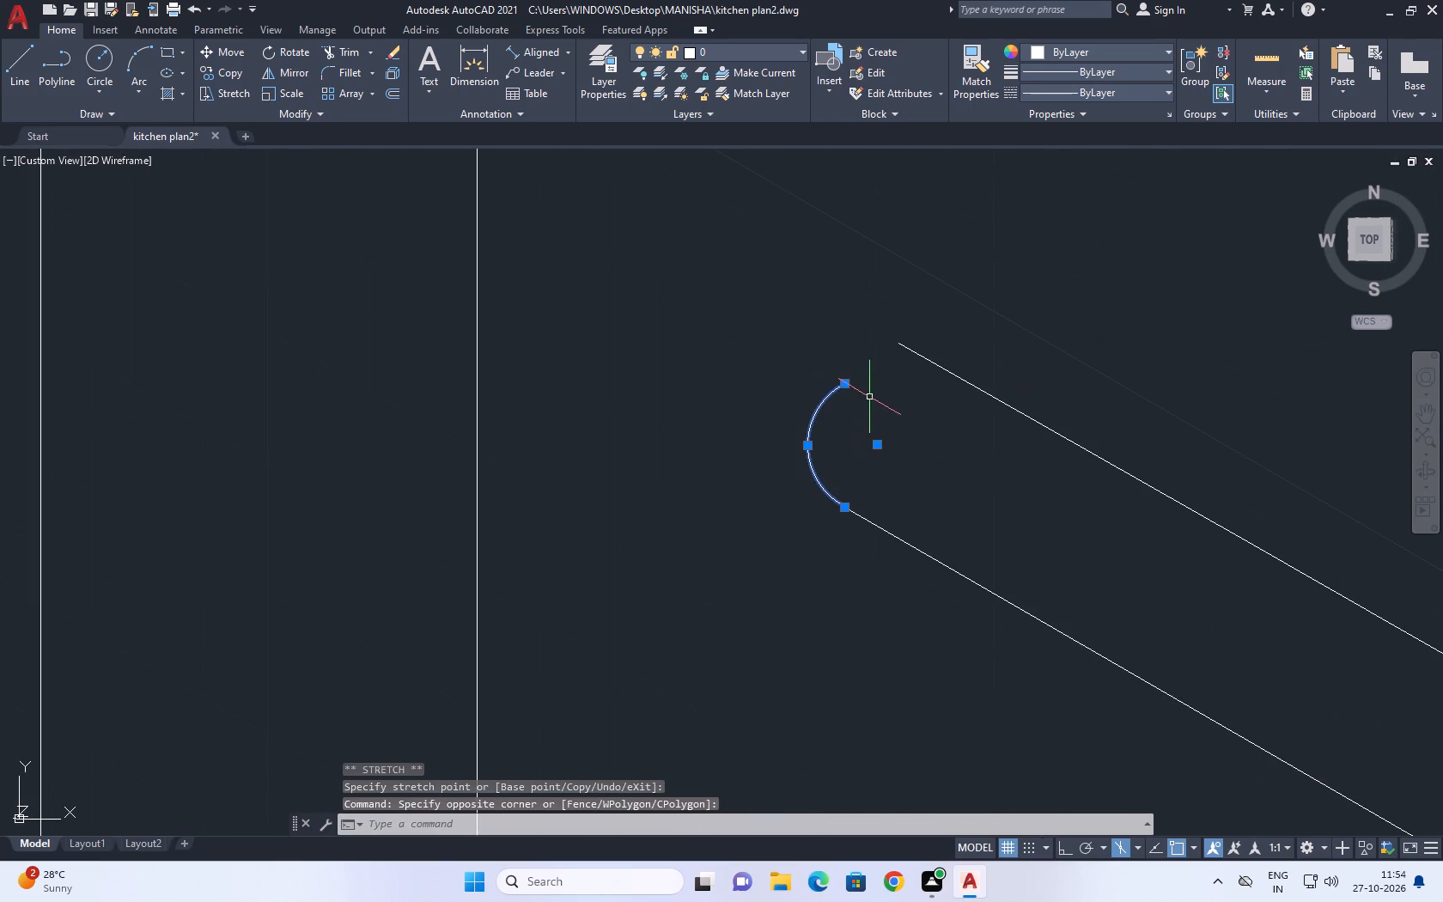
left_click(839, 379)
left_click(883, 357)
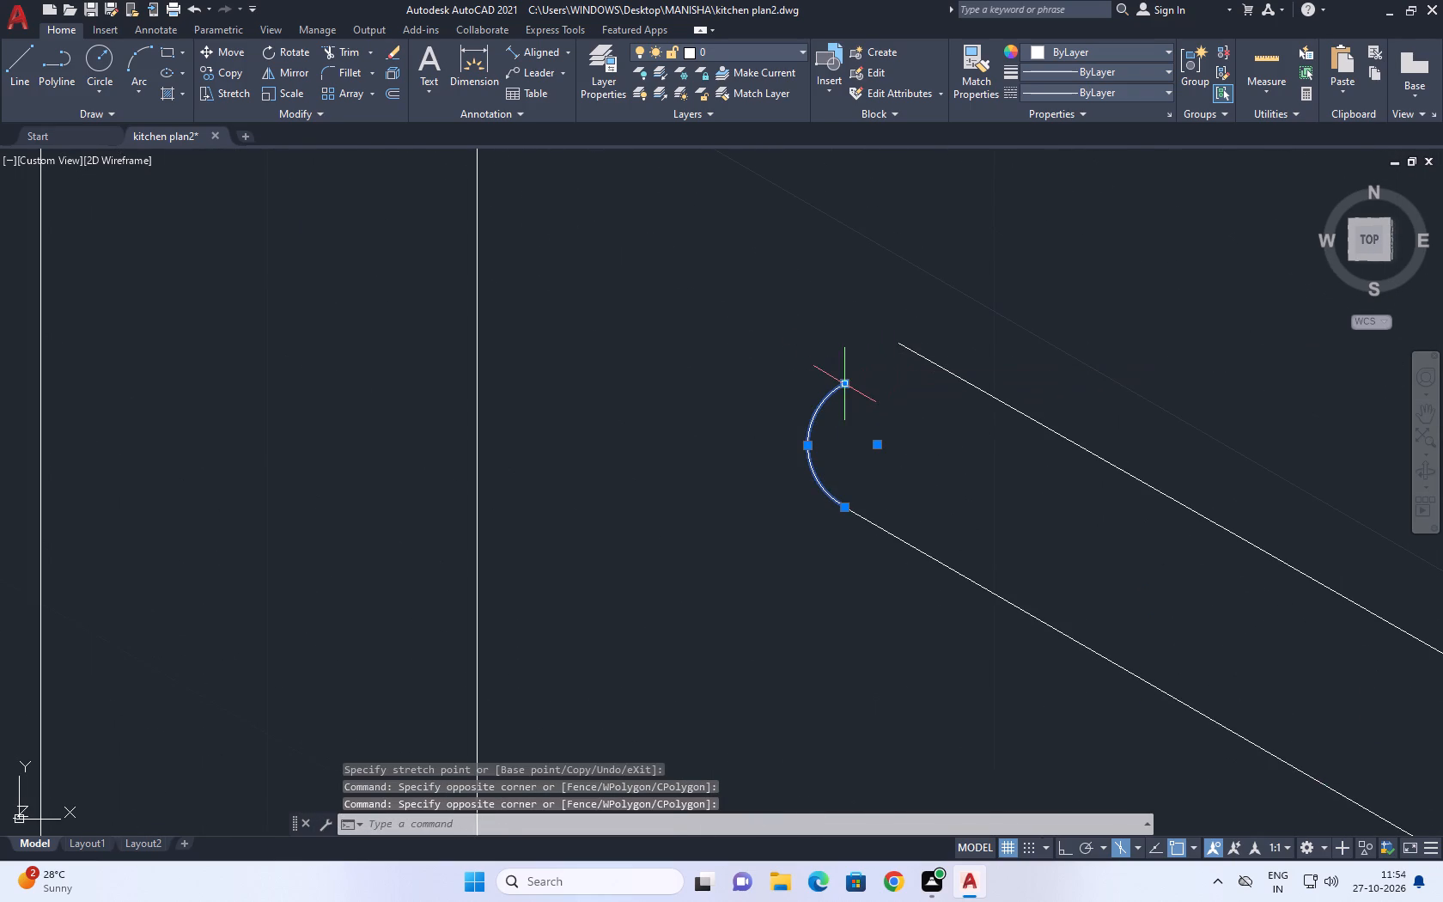
left_click(843, 384)
left_click(897, 340)
scroll(879, 361, "down", 4)
key("Escape")
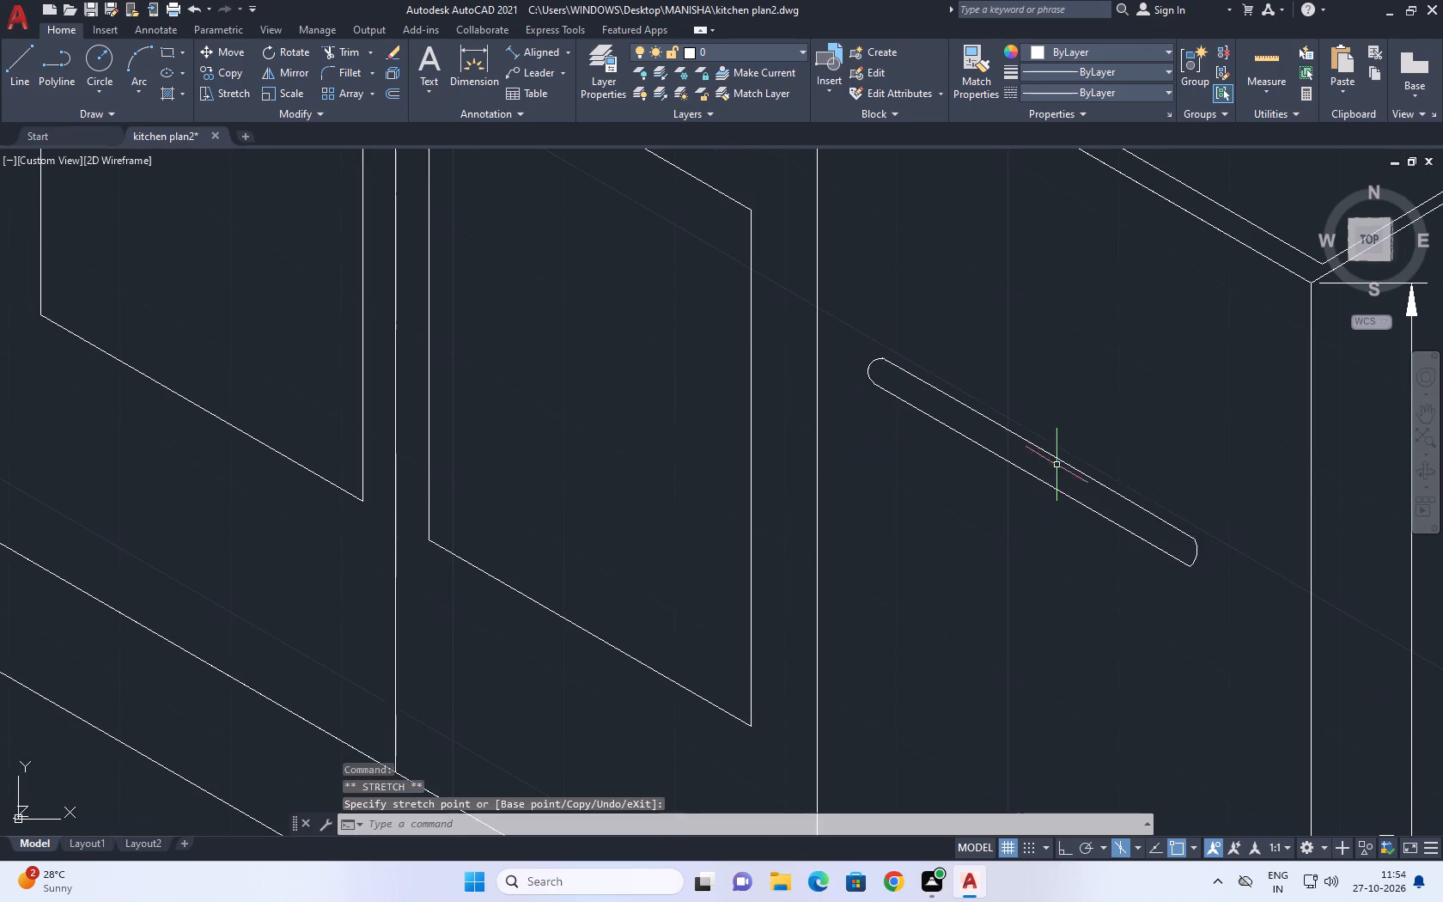
Pull the midpoint of the handle's upper edge slightly inward so the edge sags toward the lower line, and deselect it.
left_click(1059, 453)
left_click(1048, 457)
scroll(1027, 442, "up", 1)
left_click(1046, 450)
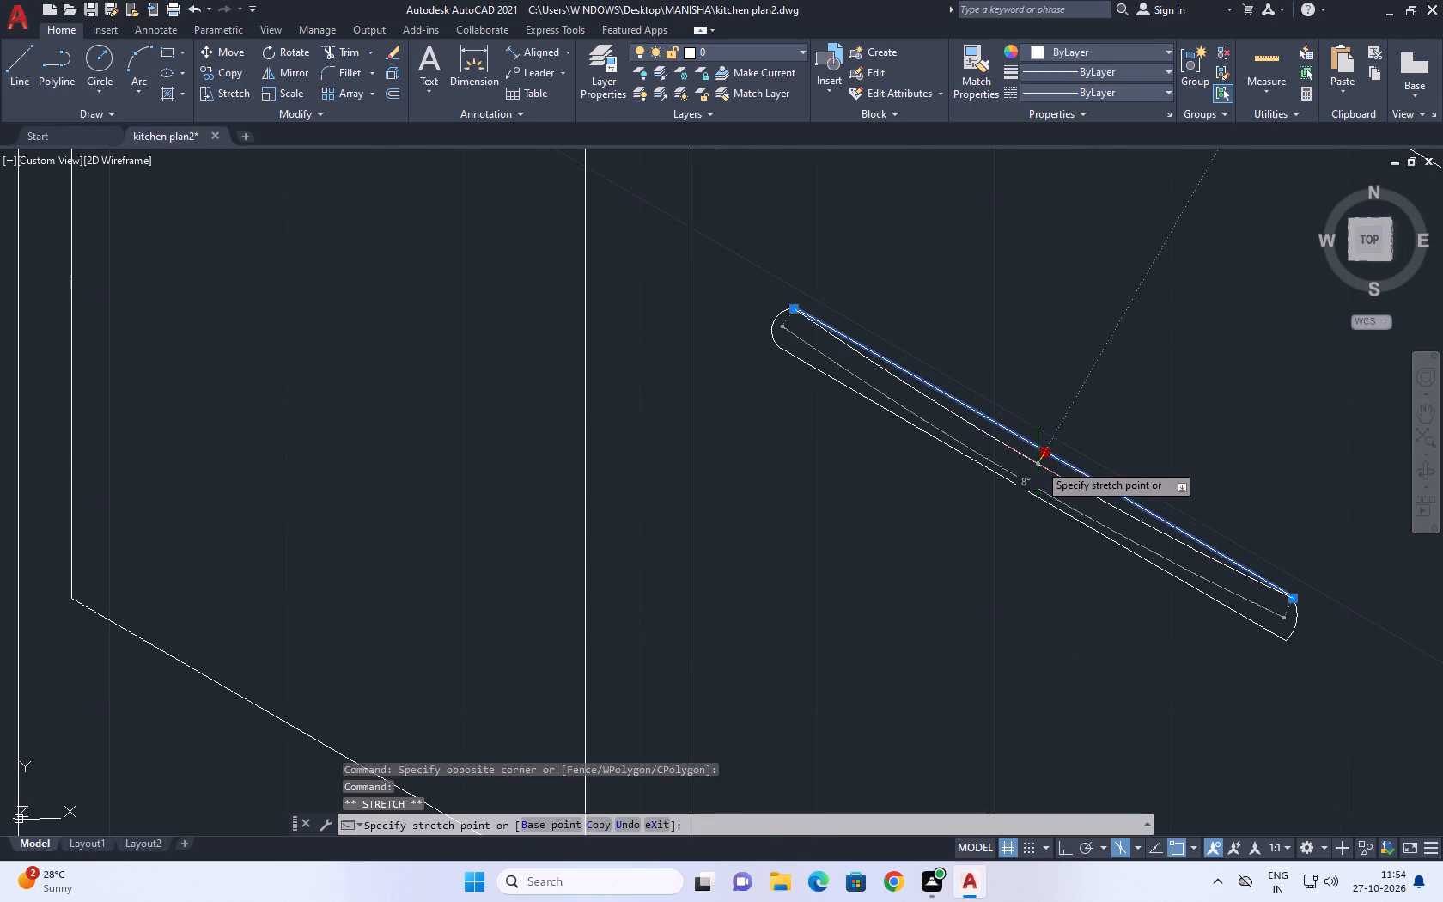
left_click(1036, 466)
key("Escape")
middle_click_drag(1143, 467, 855, 344)
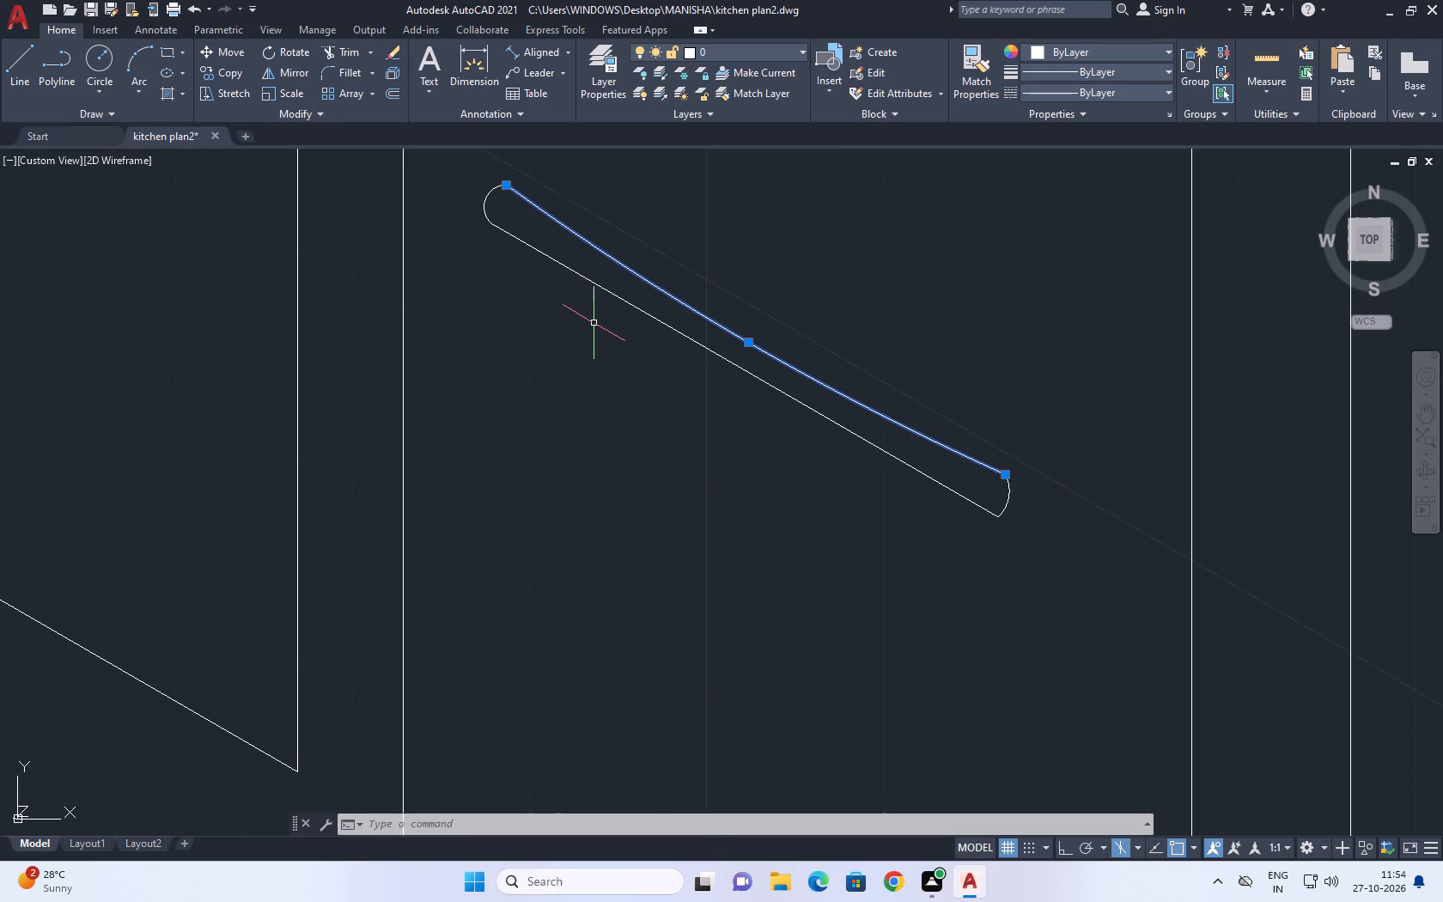
scroll(740, 393, "down", 2)
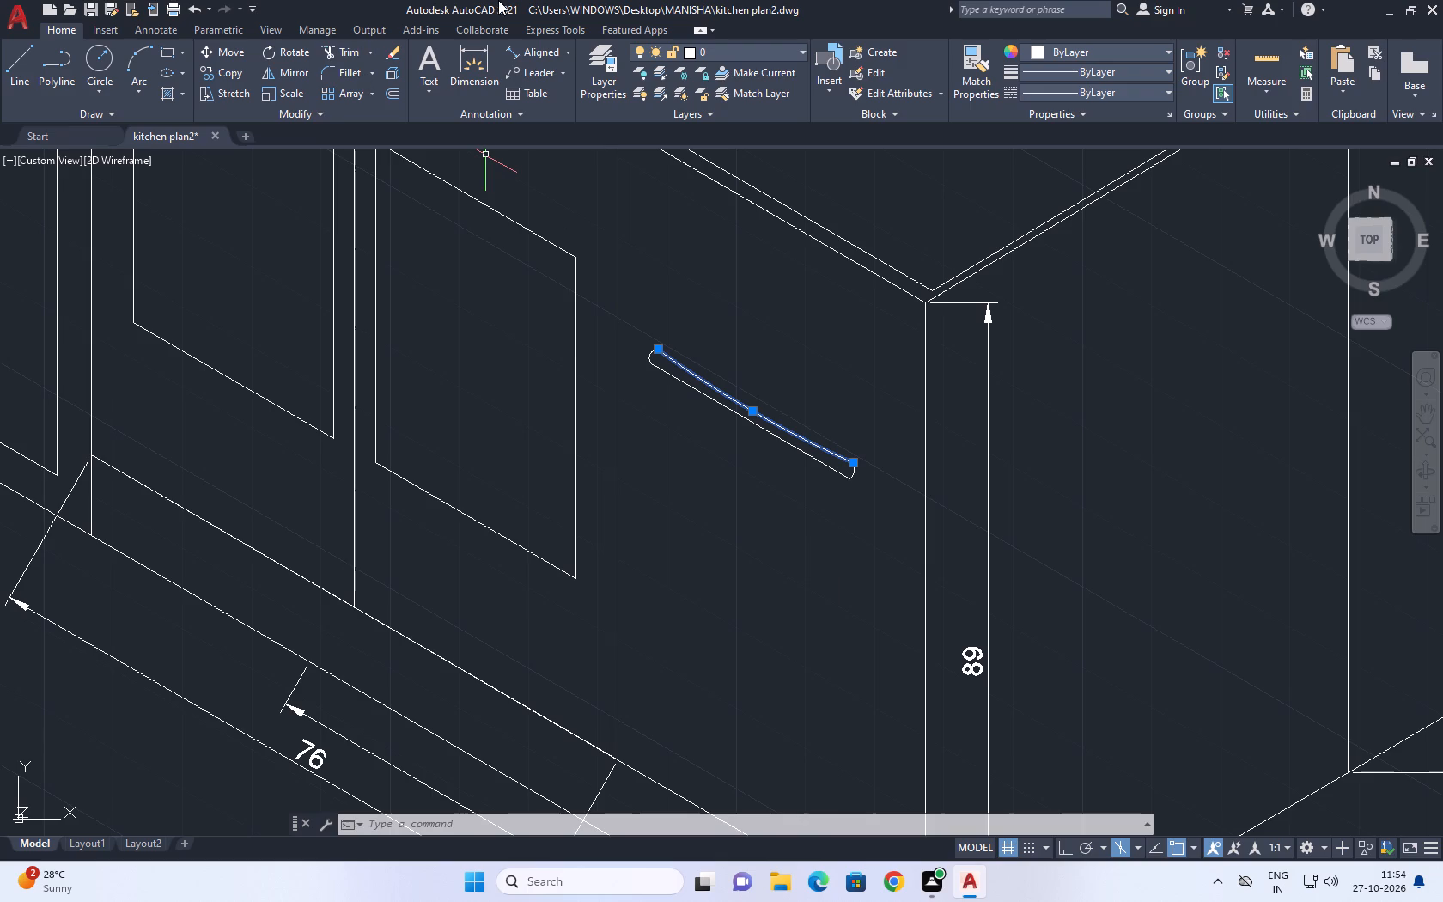
scroll(532, 357, "down", 1)
scroll(685, 420, "up", 3)
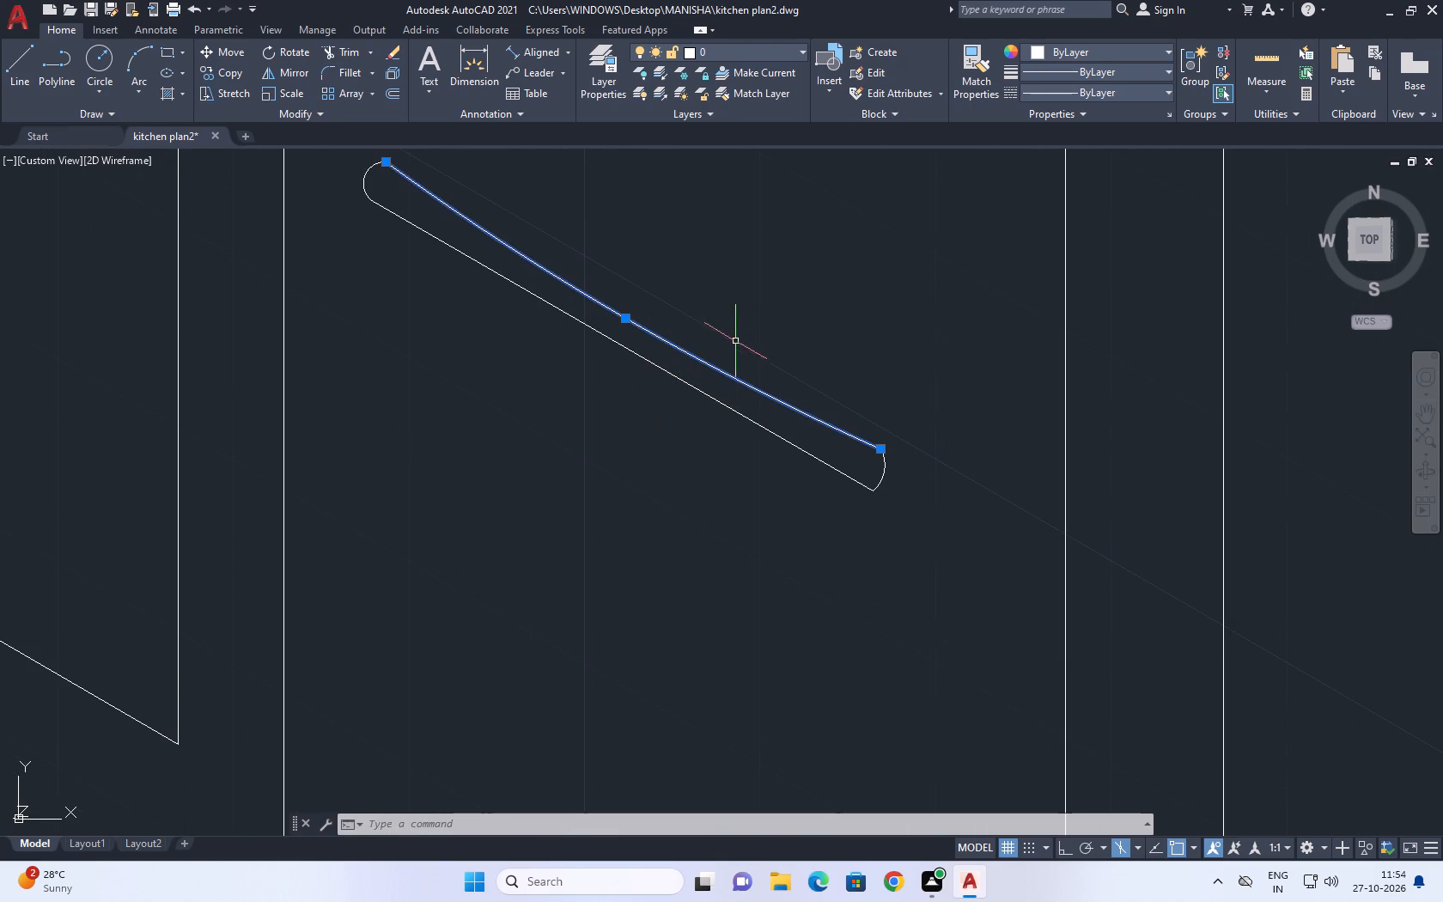
right_click(672, 304)
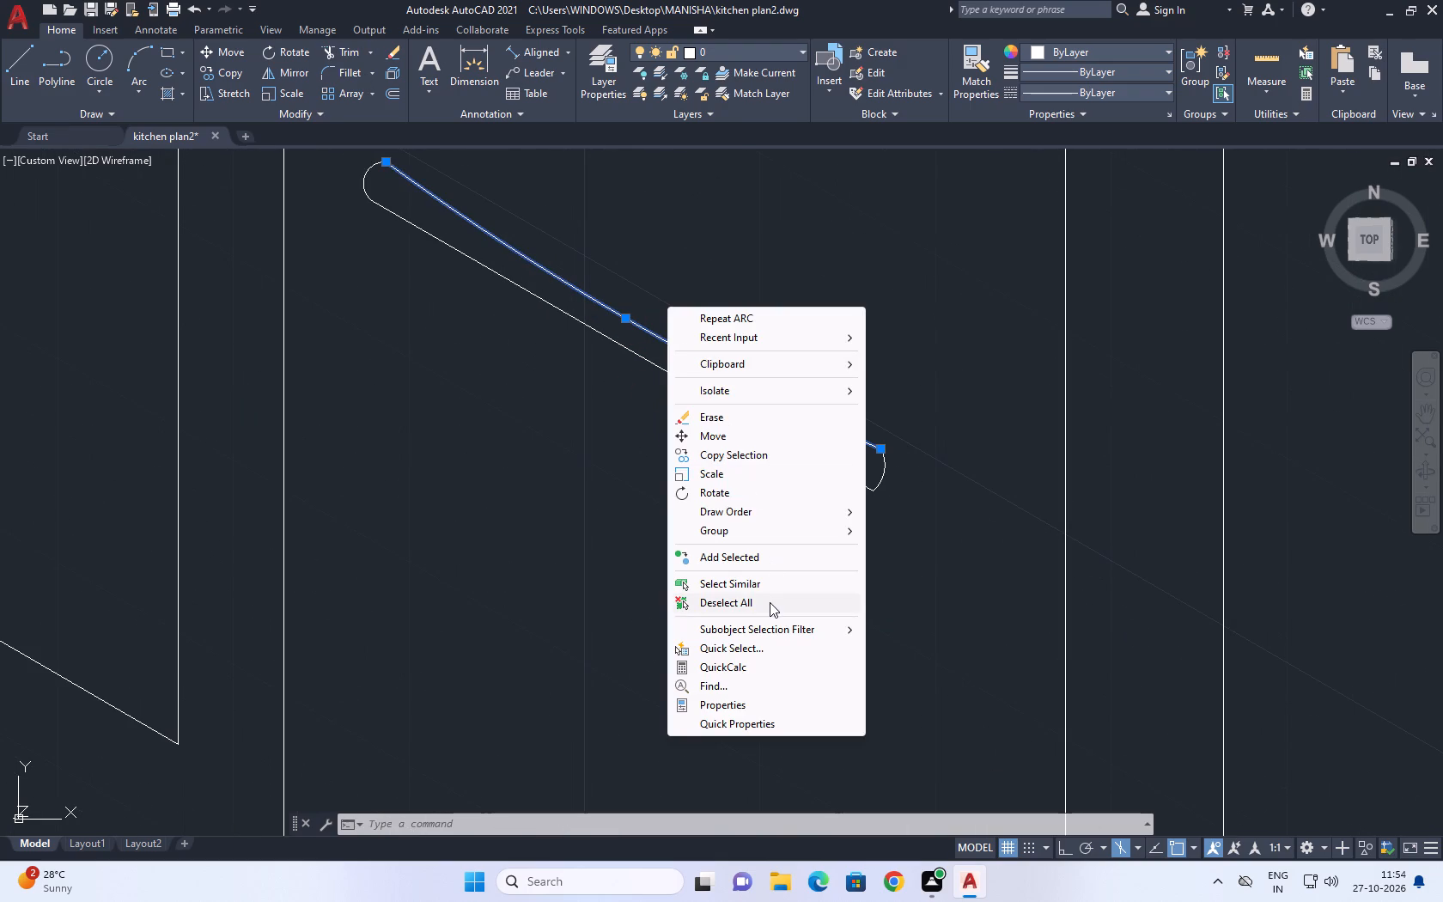
left_click(770, 602)
Delete the handle's straight lower line.
left_click(678, 384)
left_click(634, 358)
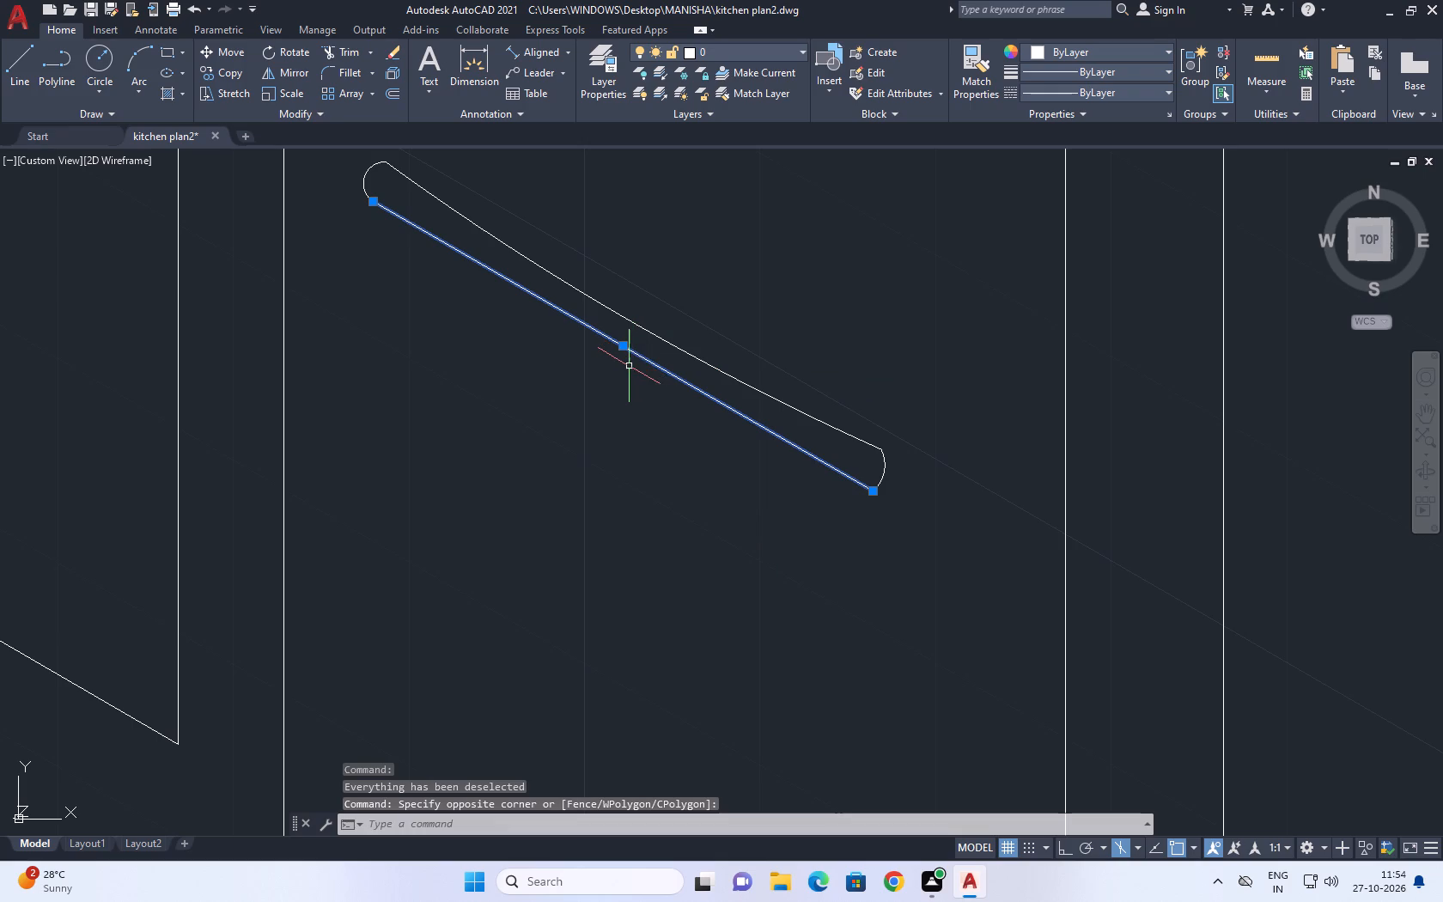
key("Delete")
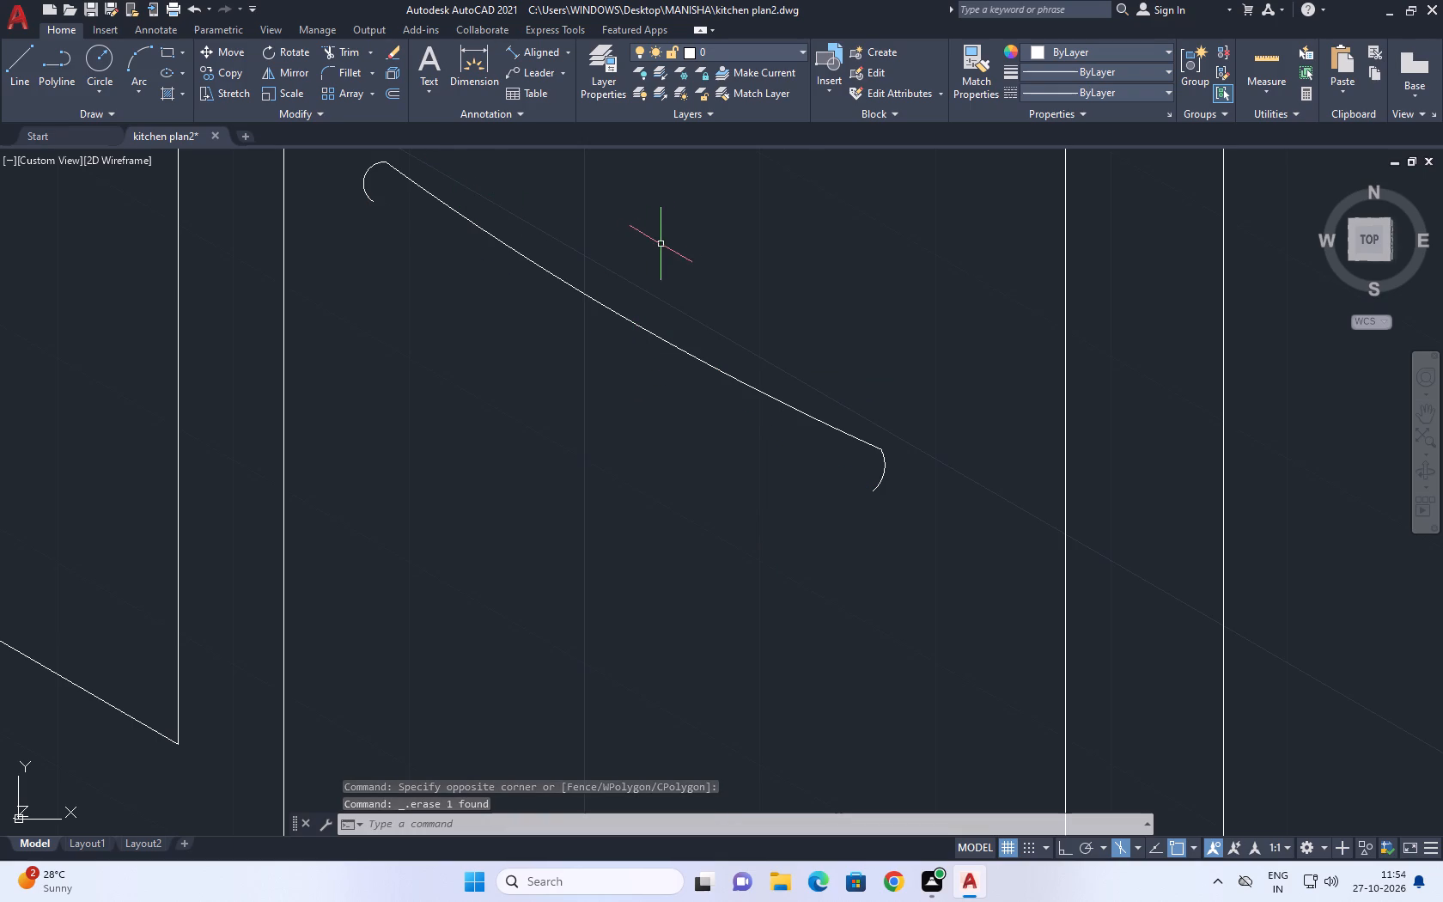
Copy the handle's curved upper edge from its lower endpoint to the open endpoint of the handle's lower-end arc.
scroll(674, 255, "down", 1)
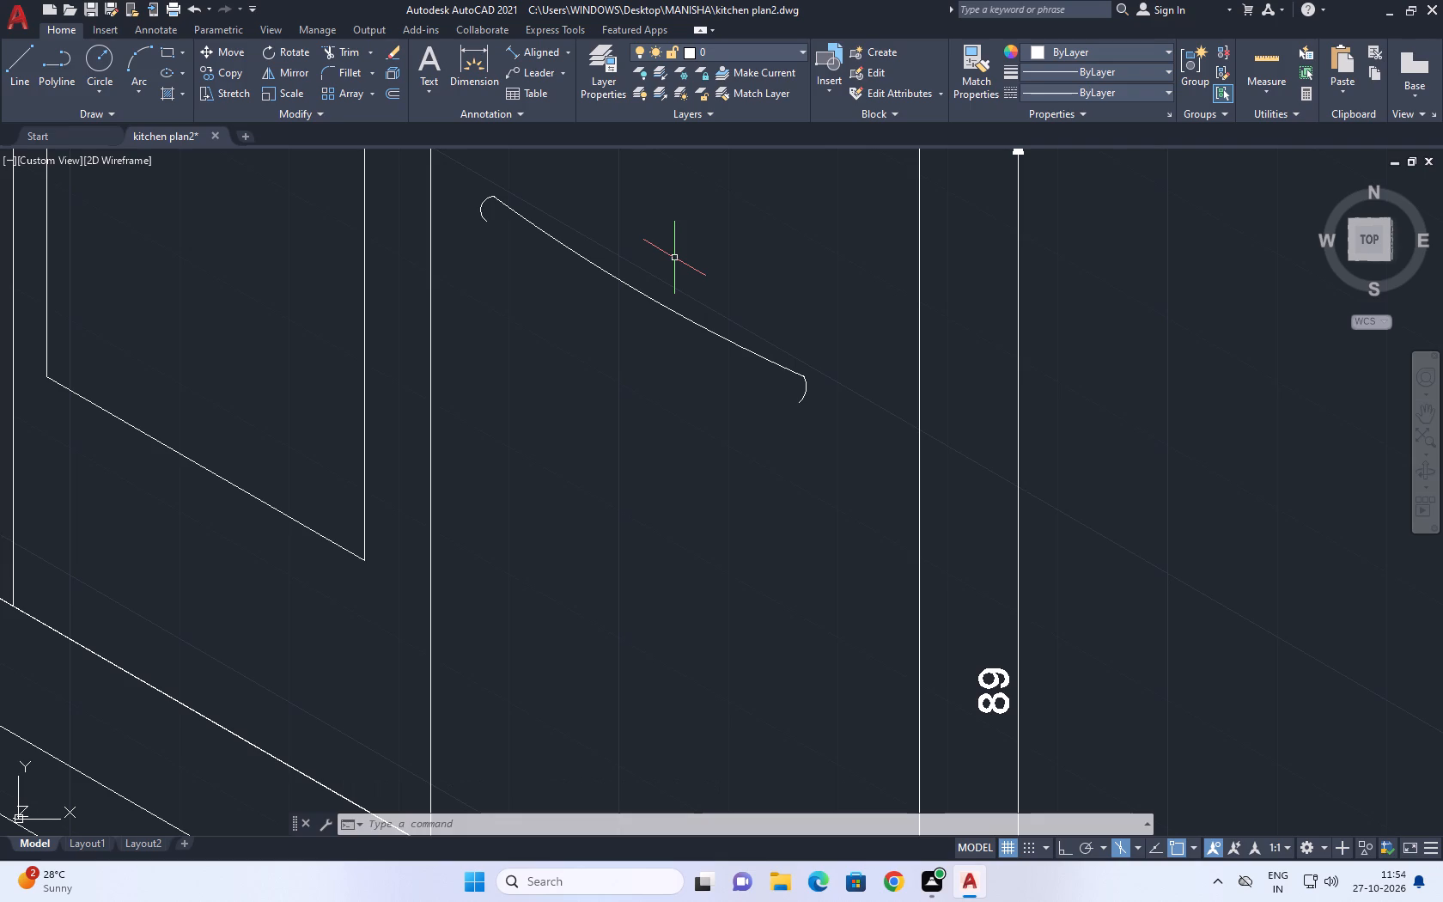
left_click(615, 266)
left_click(605, 296)
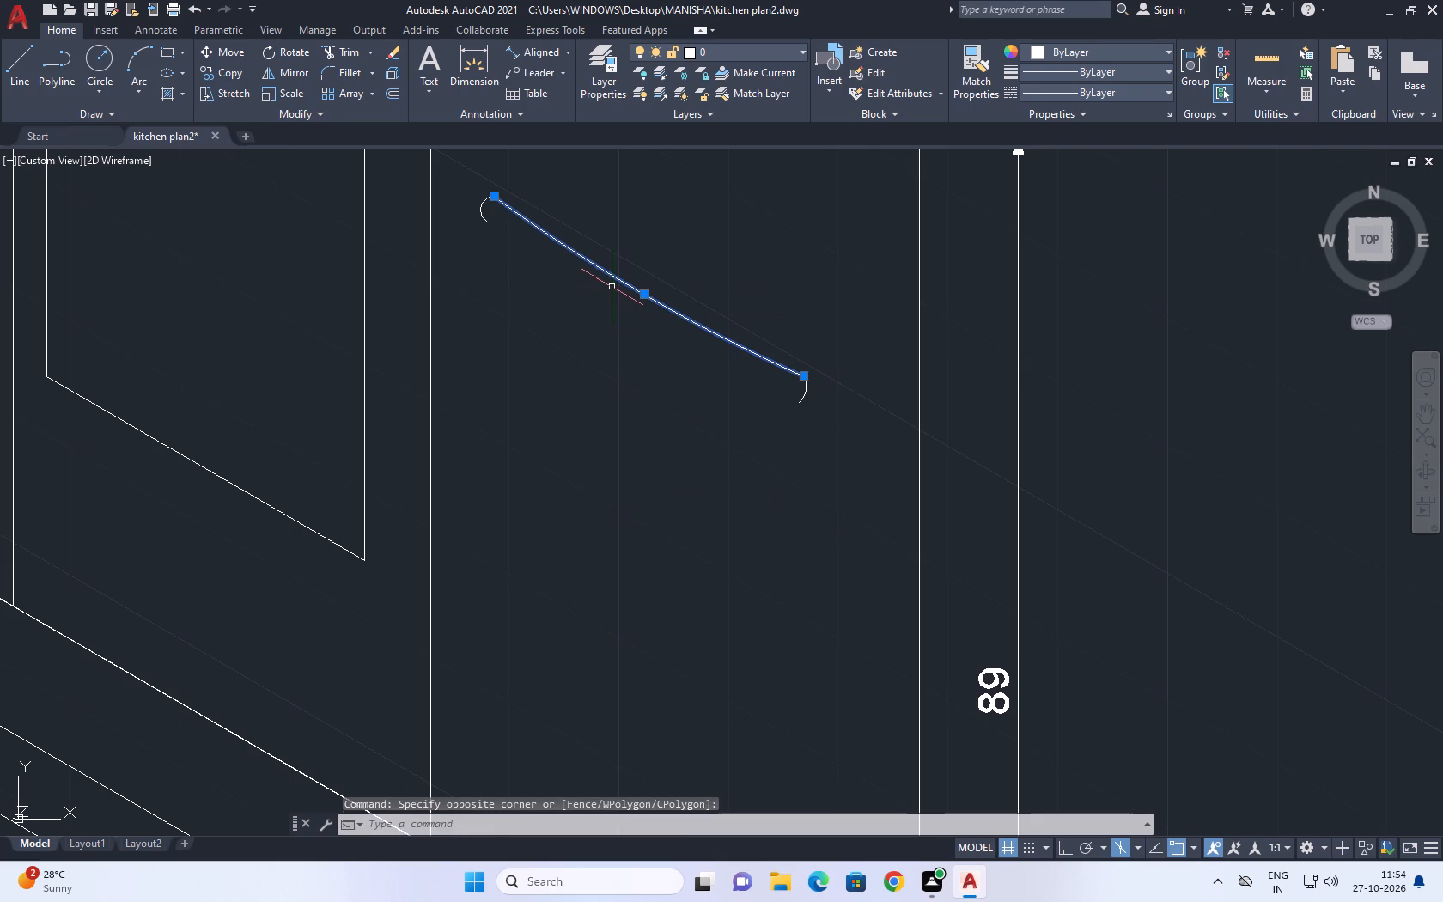
type("co")
key("space")
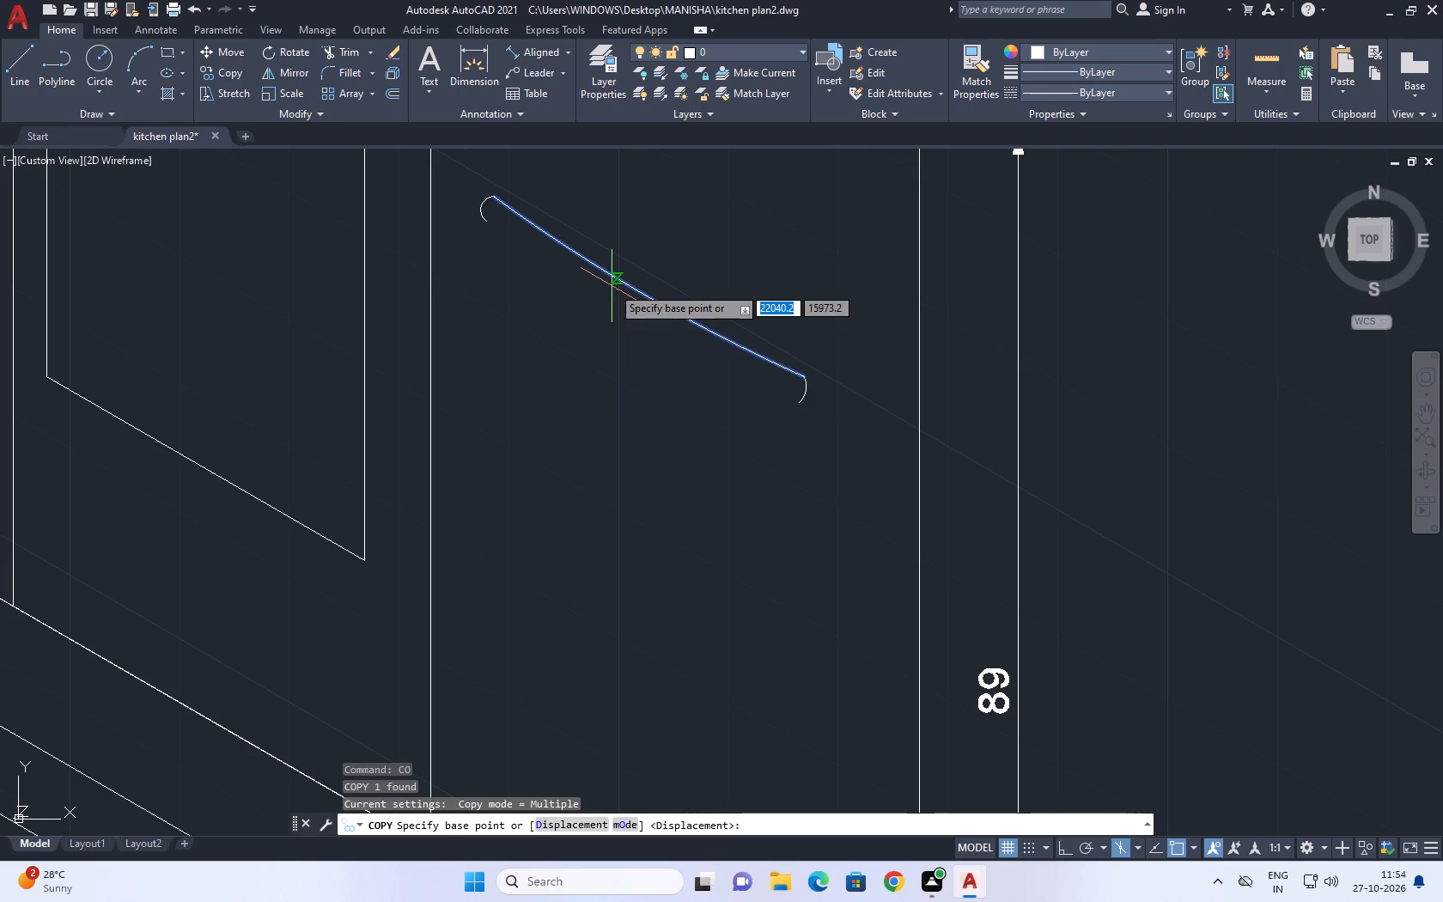
scroll(808, 383, "up", 2)
left_click(790, 370)
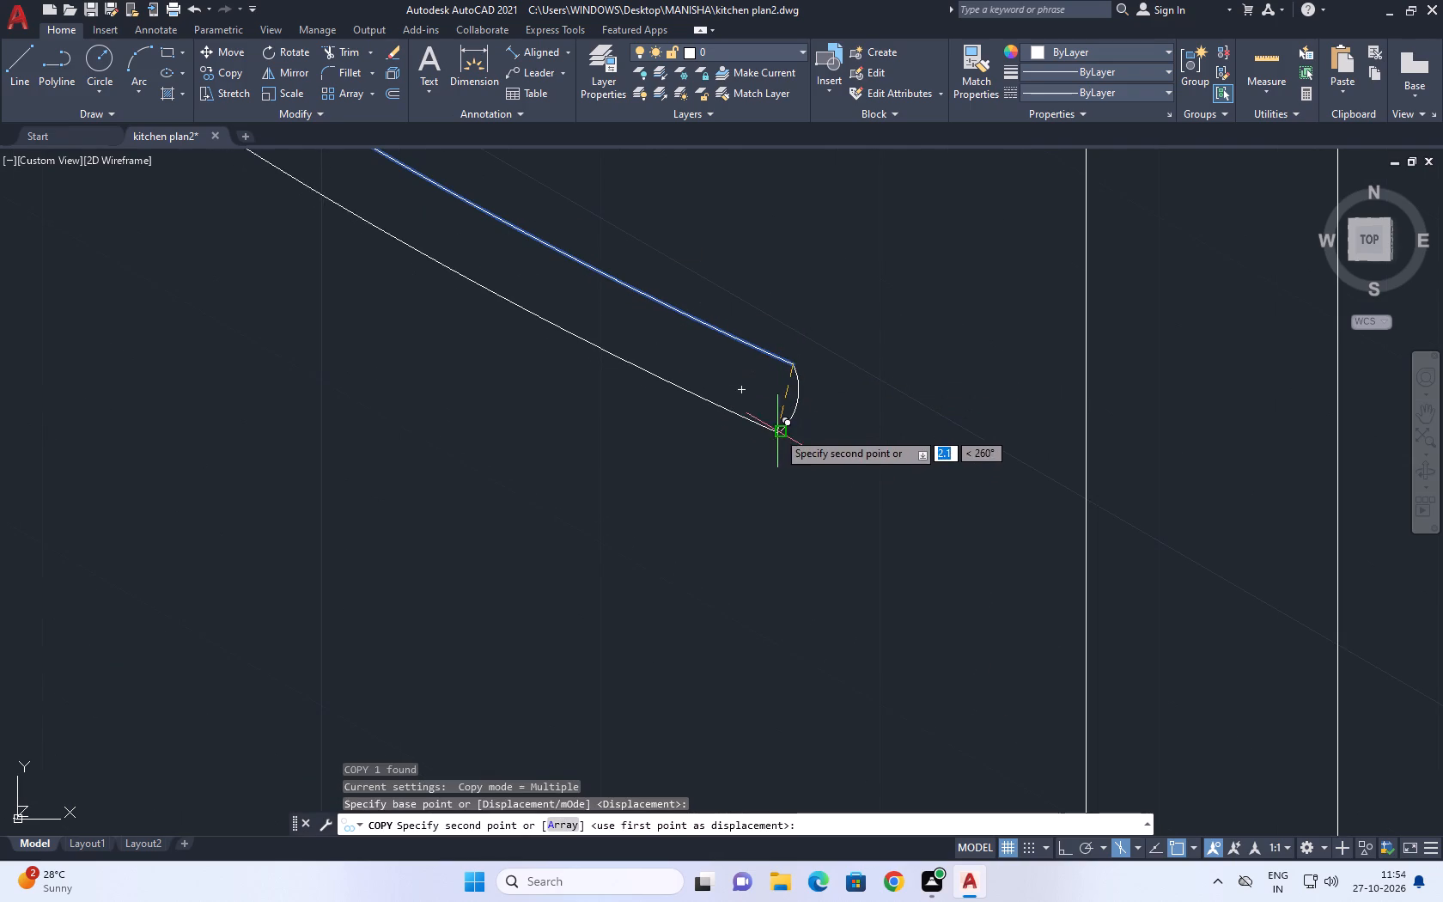
left_click(777, 434)
right_click(902, 407)
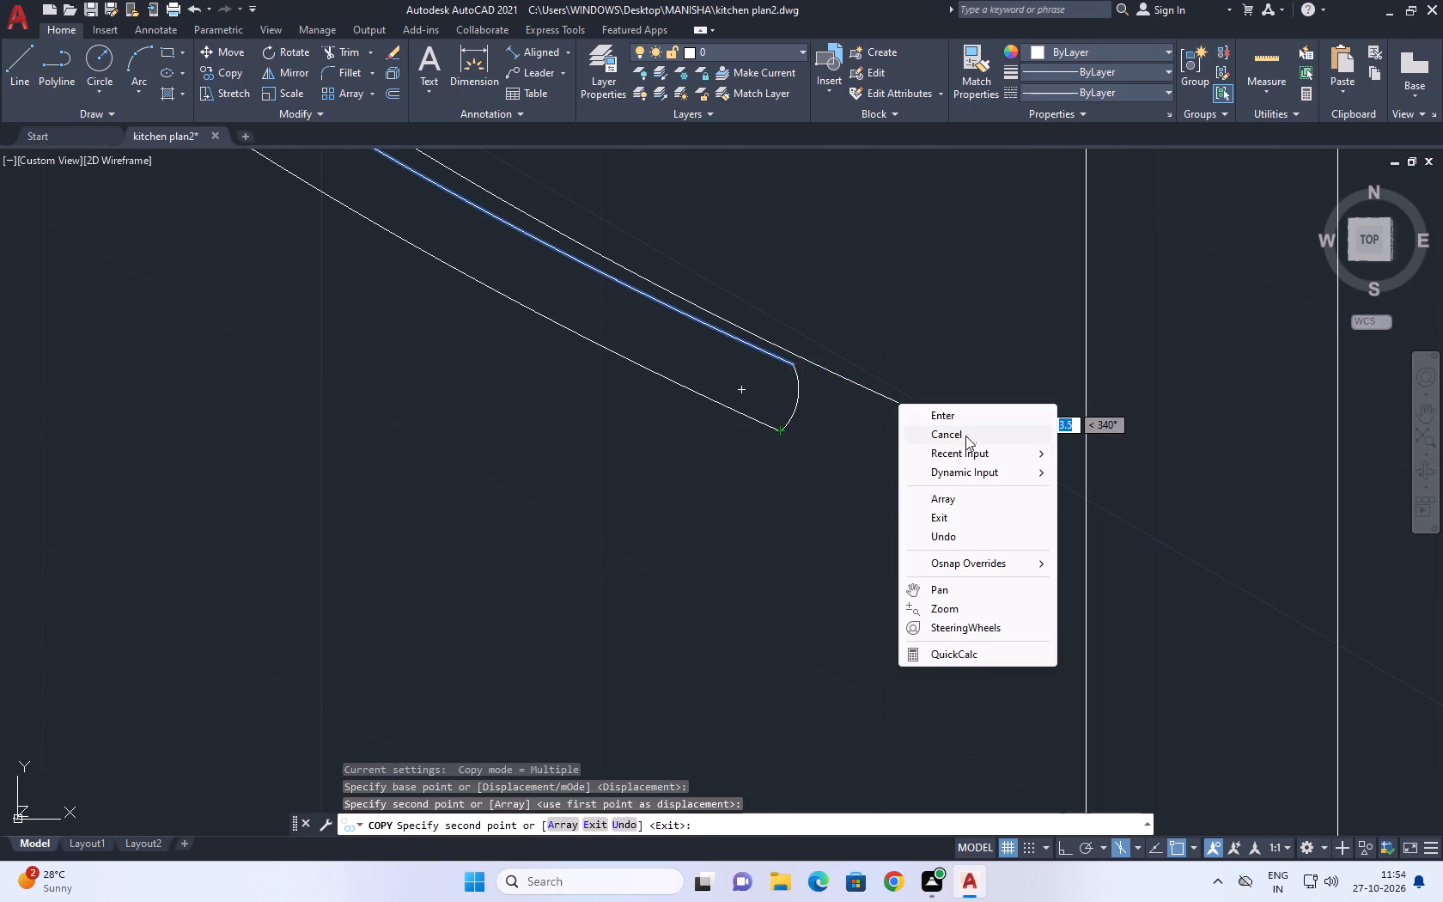
left_click(966, 432)
Stretch the upper end of the copied edge to the open endpoint of the handle's upper-end arc, and deselect it.
scroll(781, 429, "down", 2)
scroll(458, 254, "up", 3)
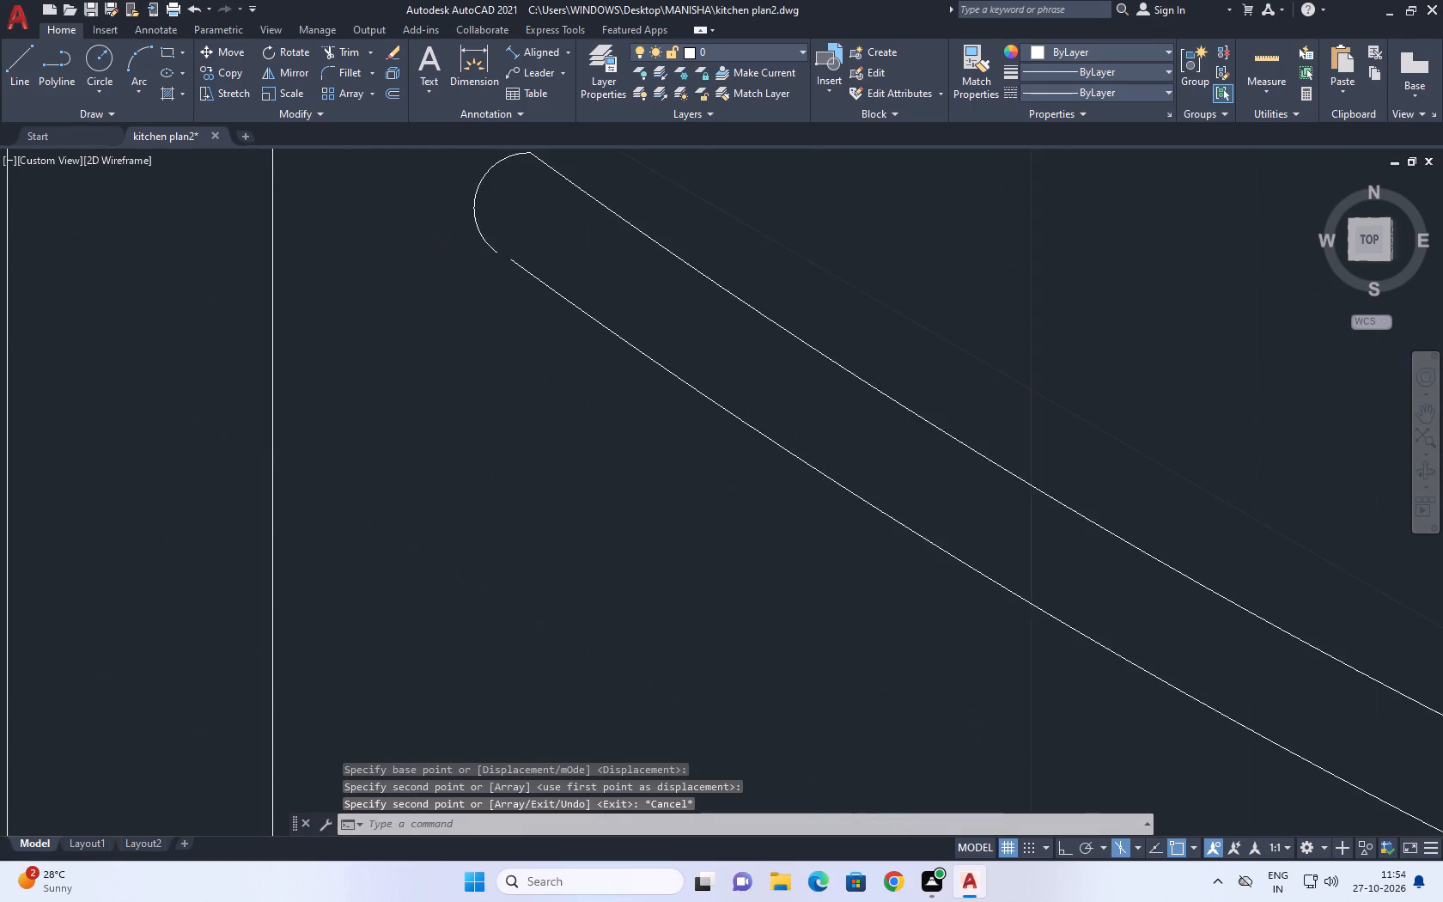
scroll(466, 232, "up", 2)
left_click(604, 302)
left_click(578, 347)
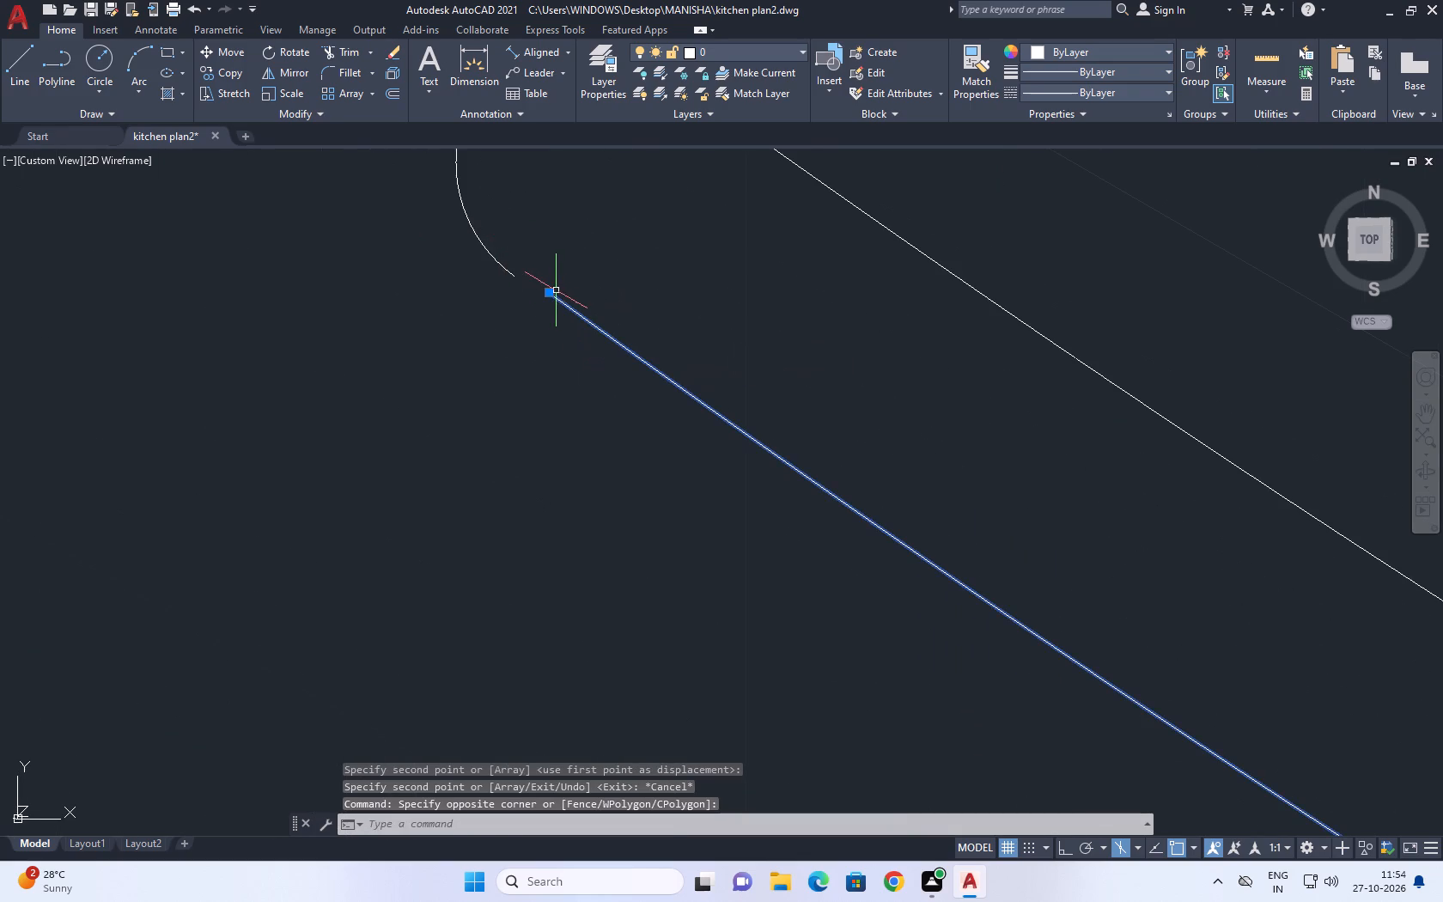
left_click(550, 292)
left_click_drag(514, 278, 514, 291)
right_click(594, 286)
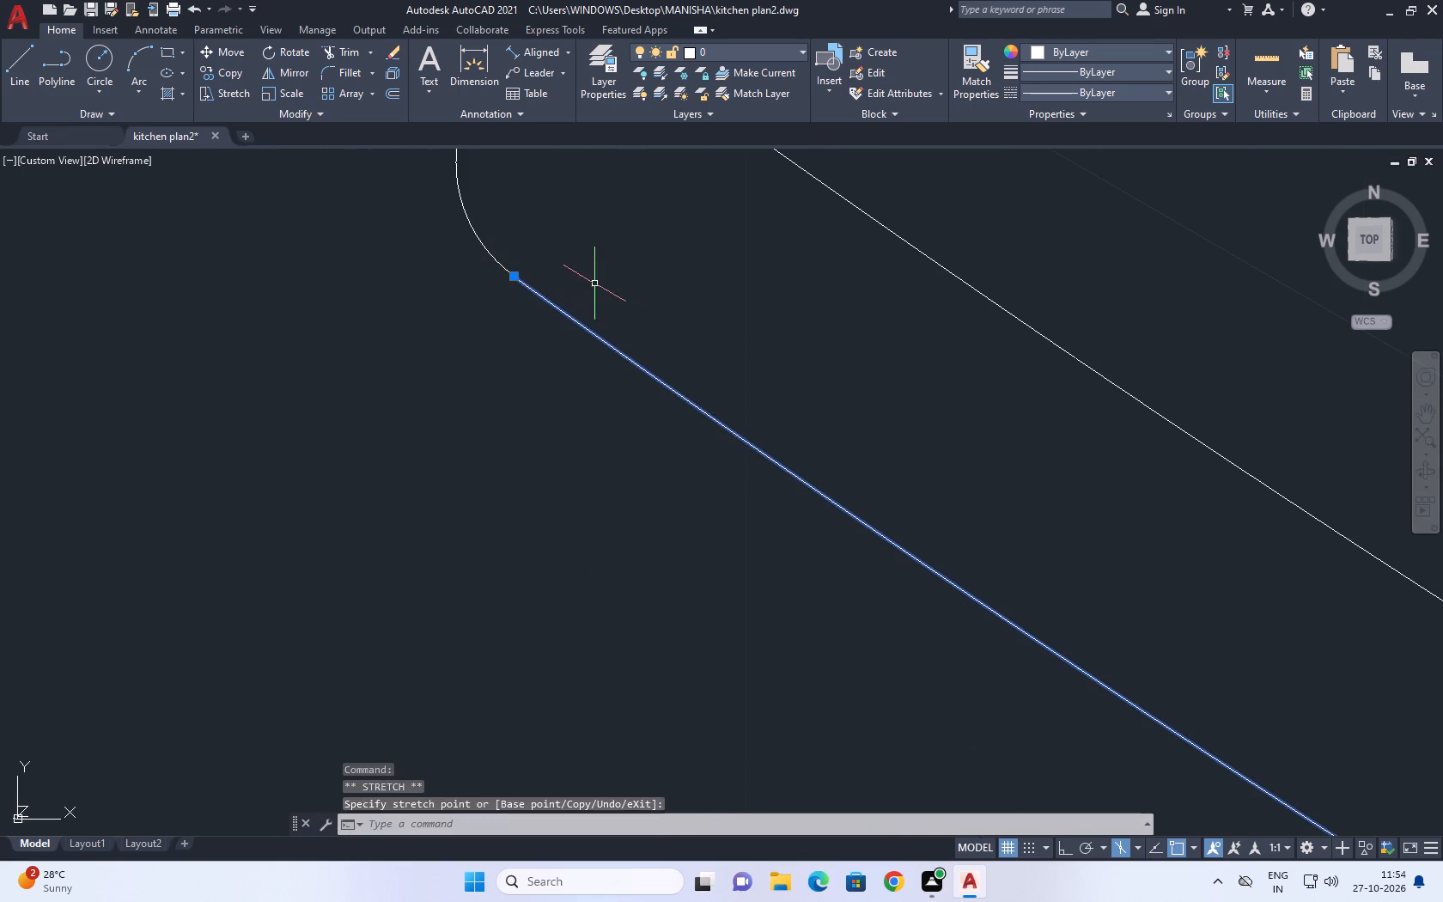
left_click(658, 582)
Draw a three-sided outline from the handle's upper edge: about 4.7 straight up, parallel to the cabinet front's slope, and about 12.4 straight down across the handle.
scroll(830, 453, "down", 3)
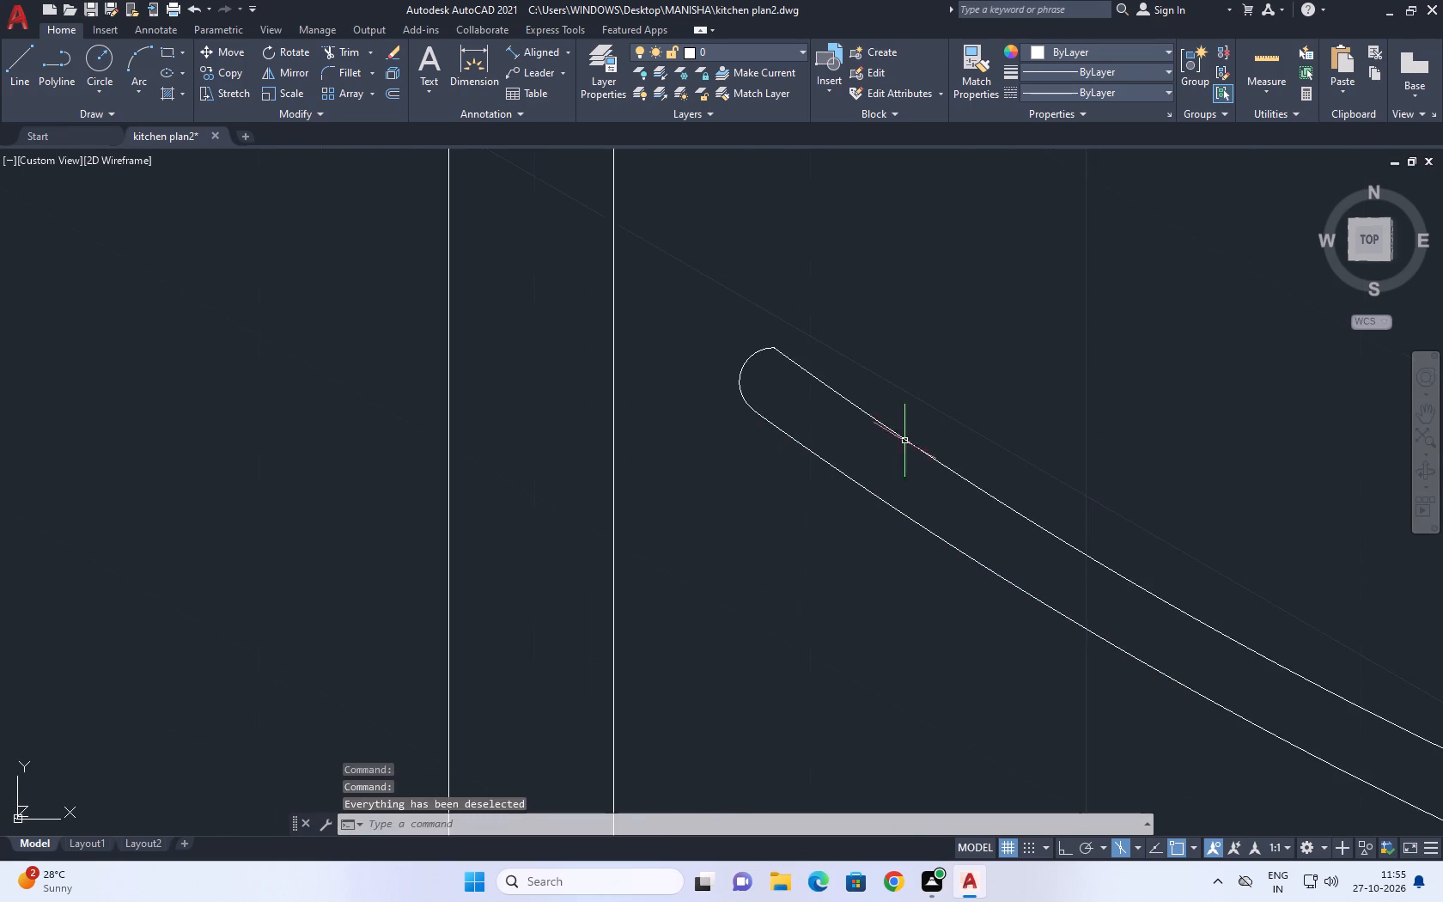
scroll(906, 440, "down", 5)
scroll(927, 455, "up", 4)
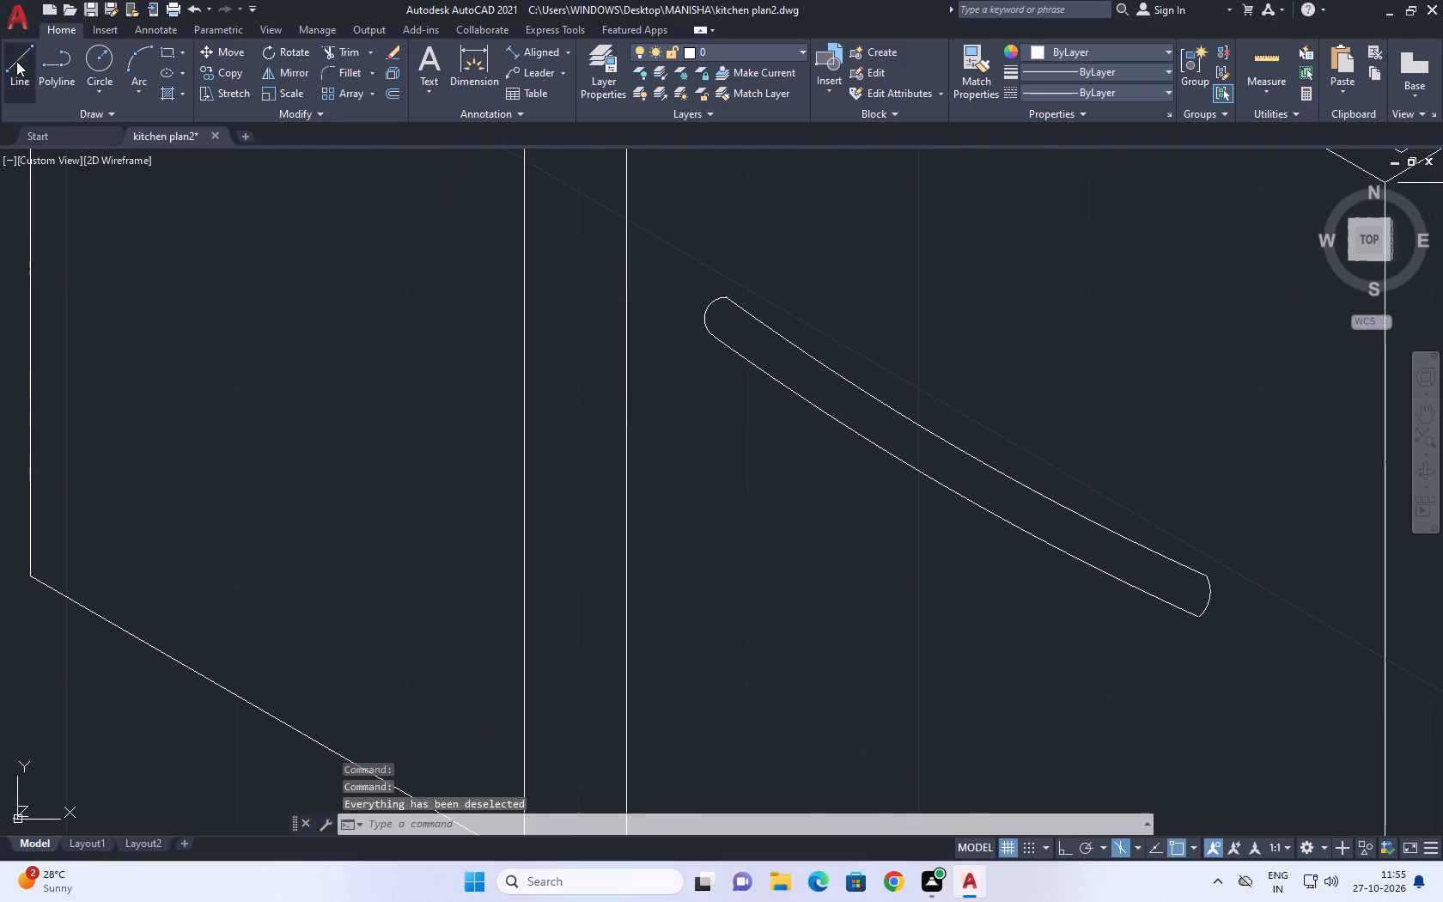
left_click(16, 61)
scroll(842, 376, "up", 1)
left_click(843, 381)
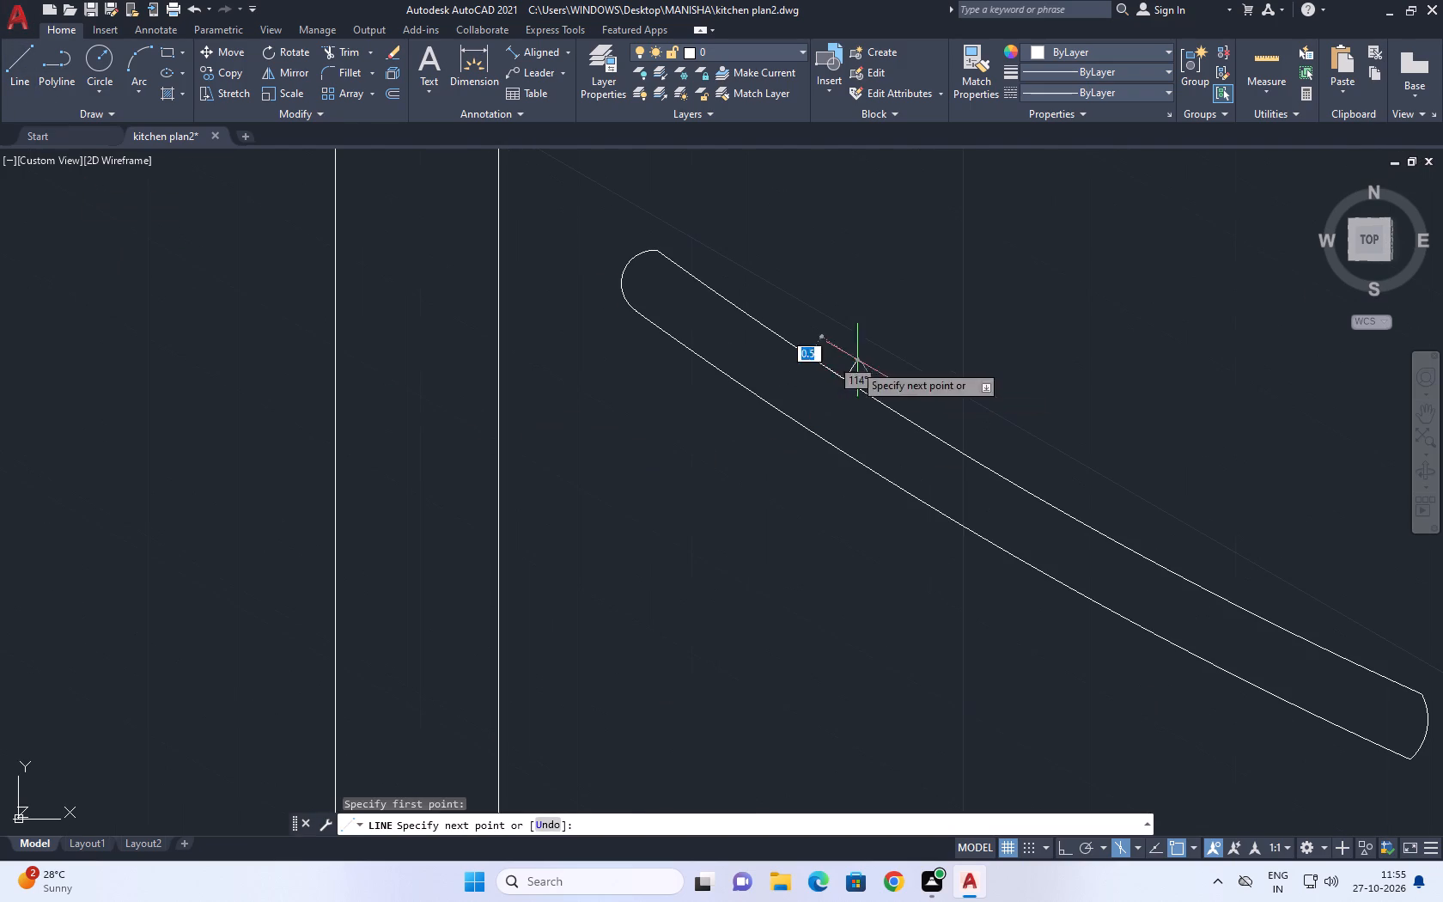
middle_click_drag(895, 276, 869, 426)
scroll(867, 436, "down", 4)
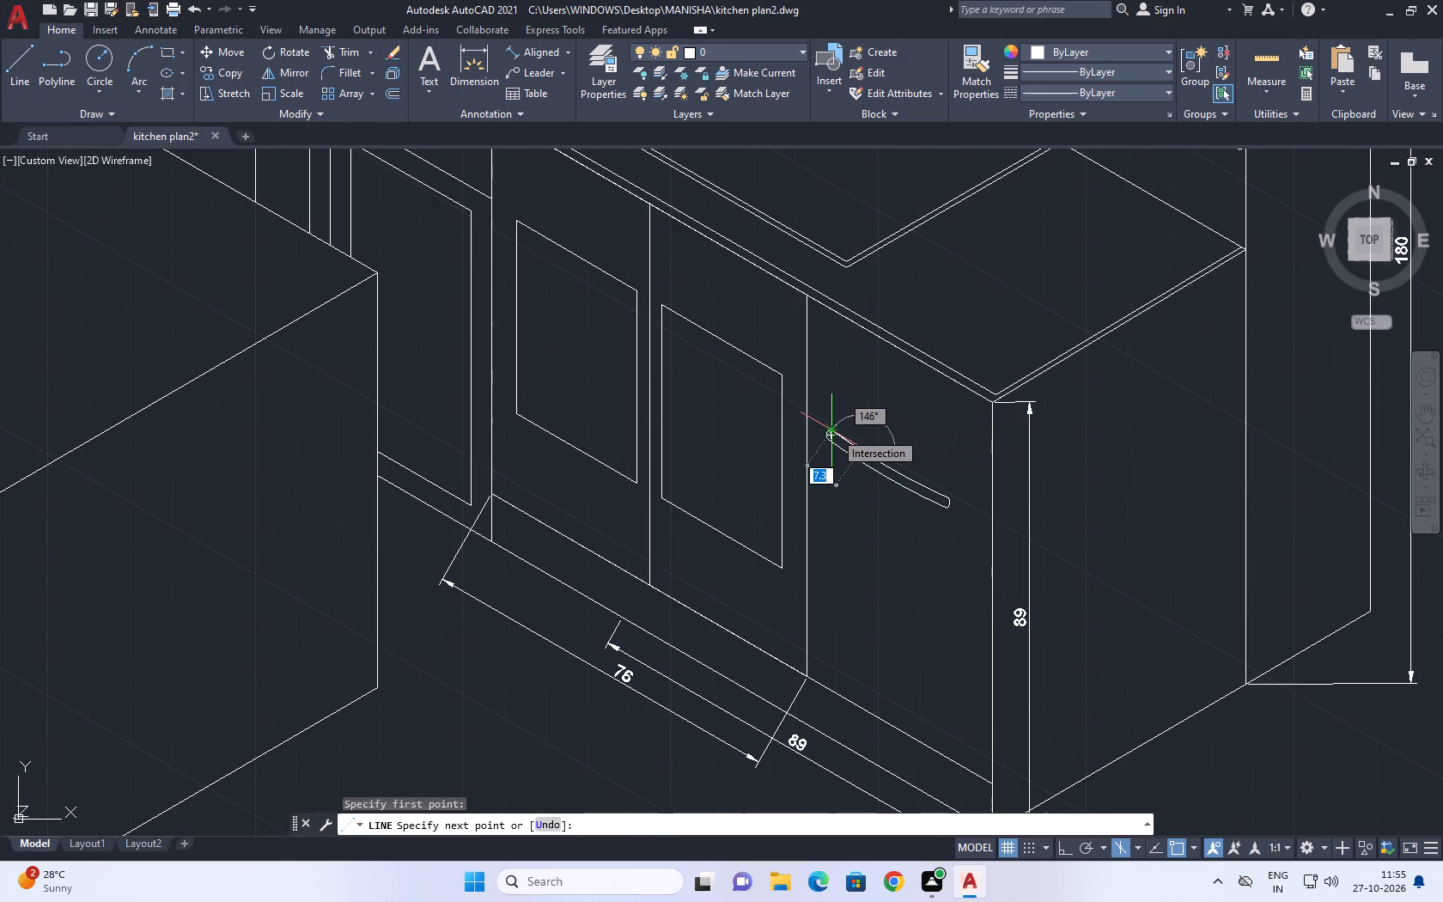
key("F5")
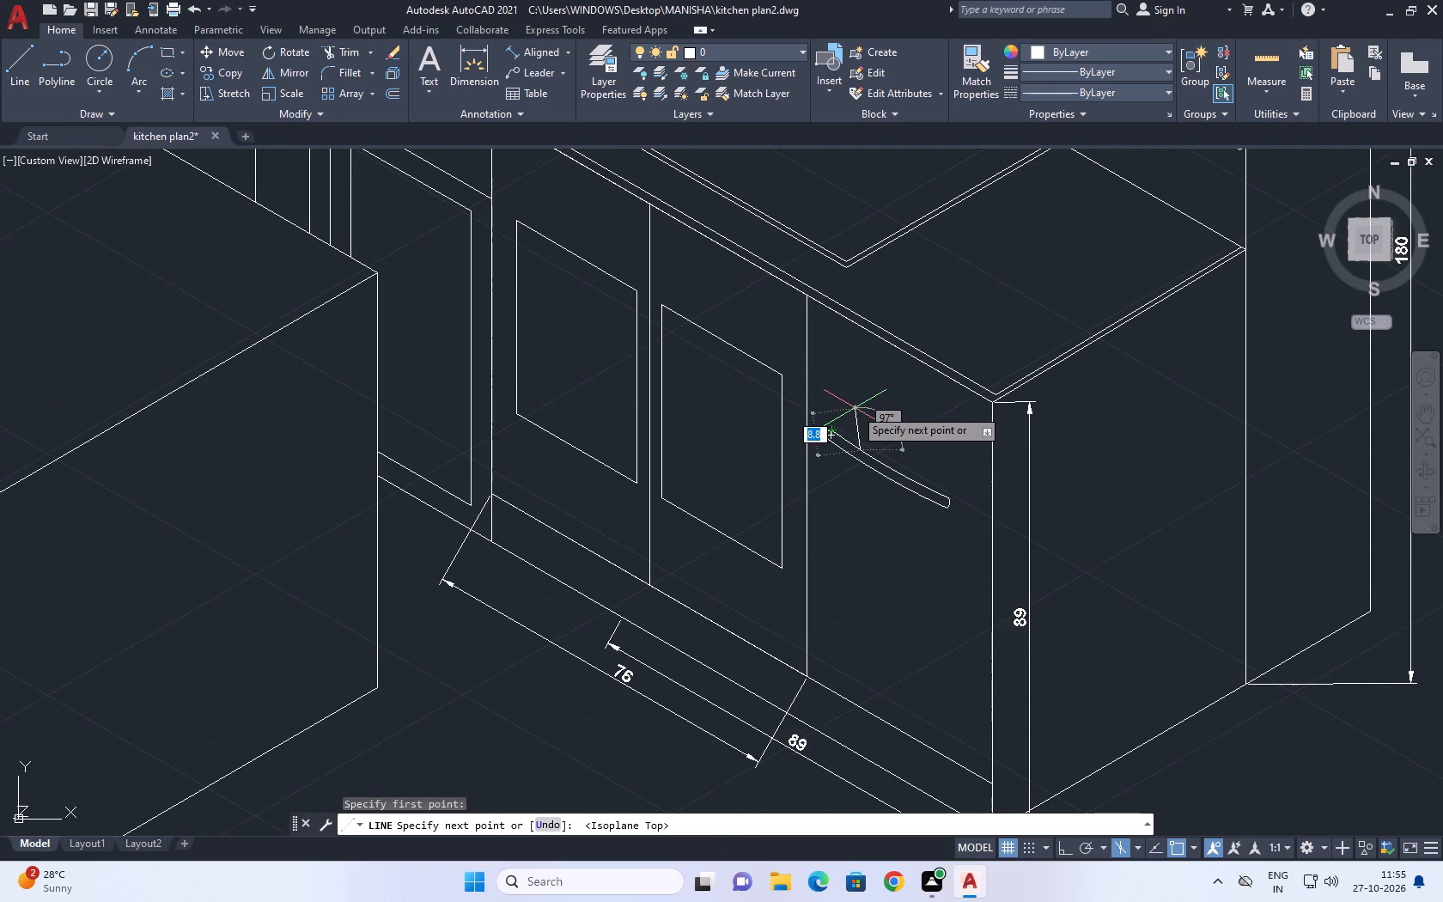
key("F8")
scroll(871, 423, "up", 2)
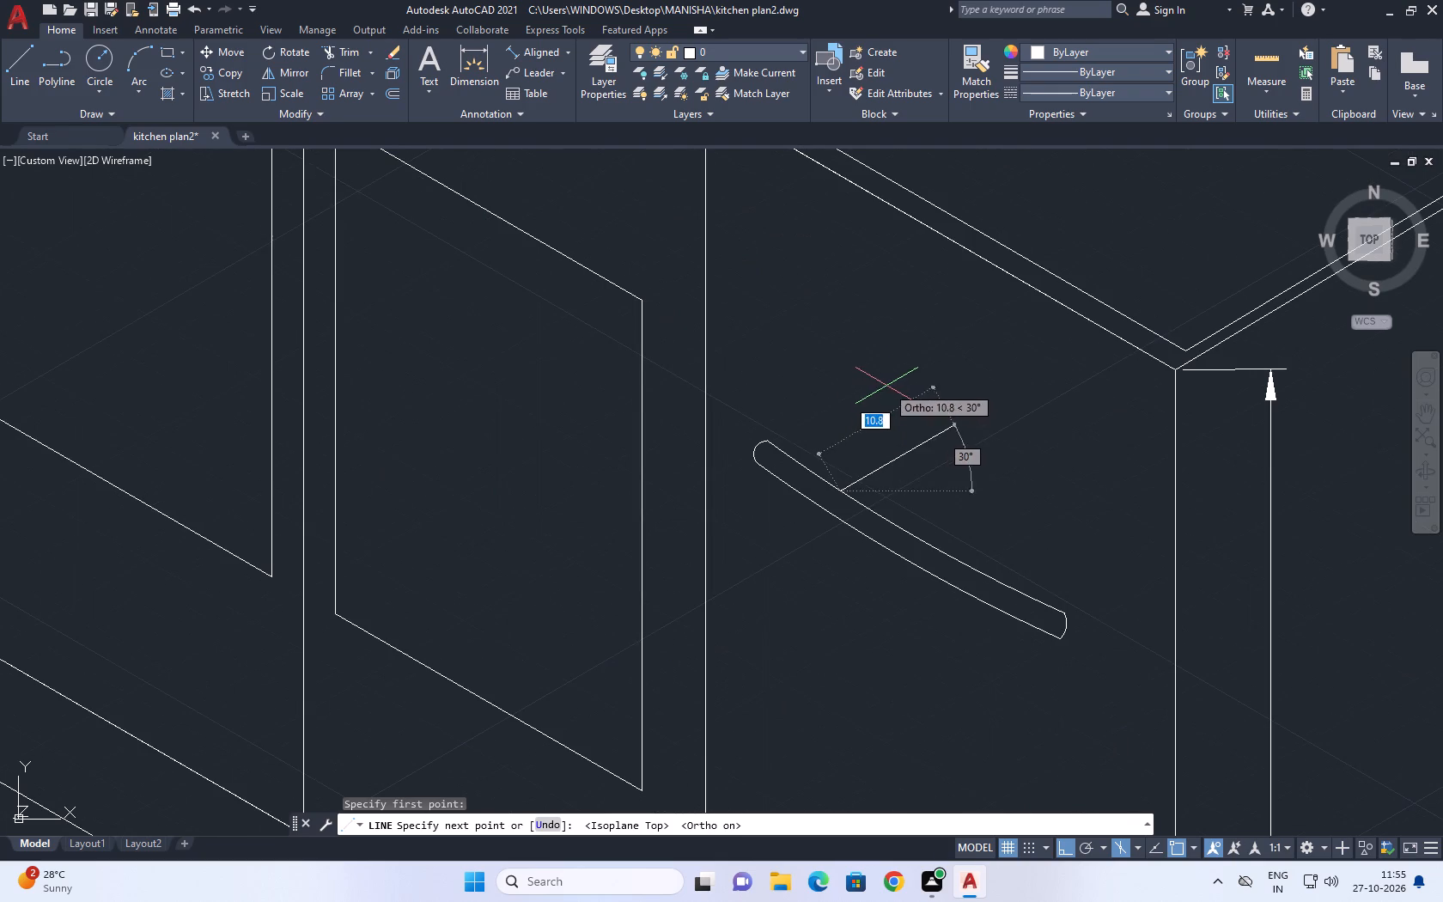
key("F5")
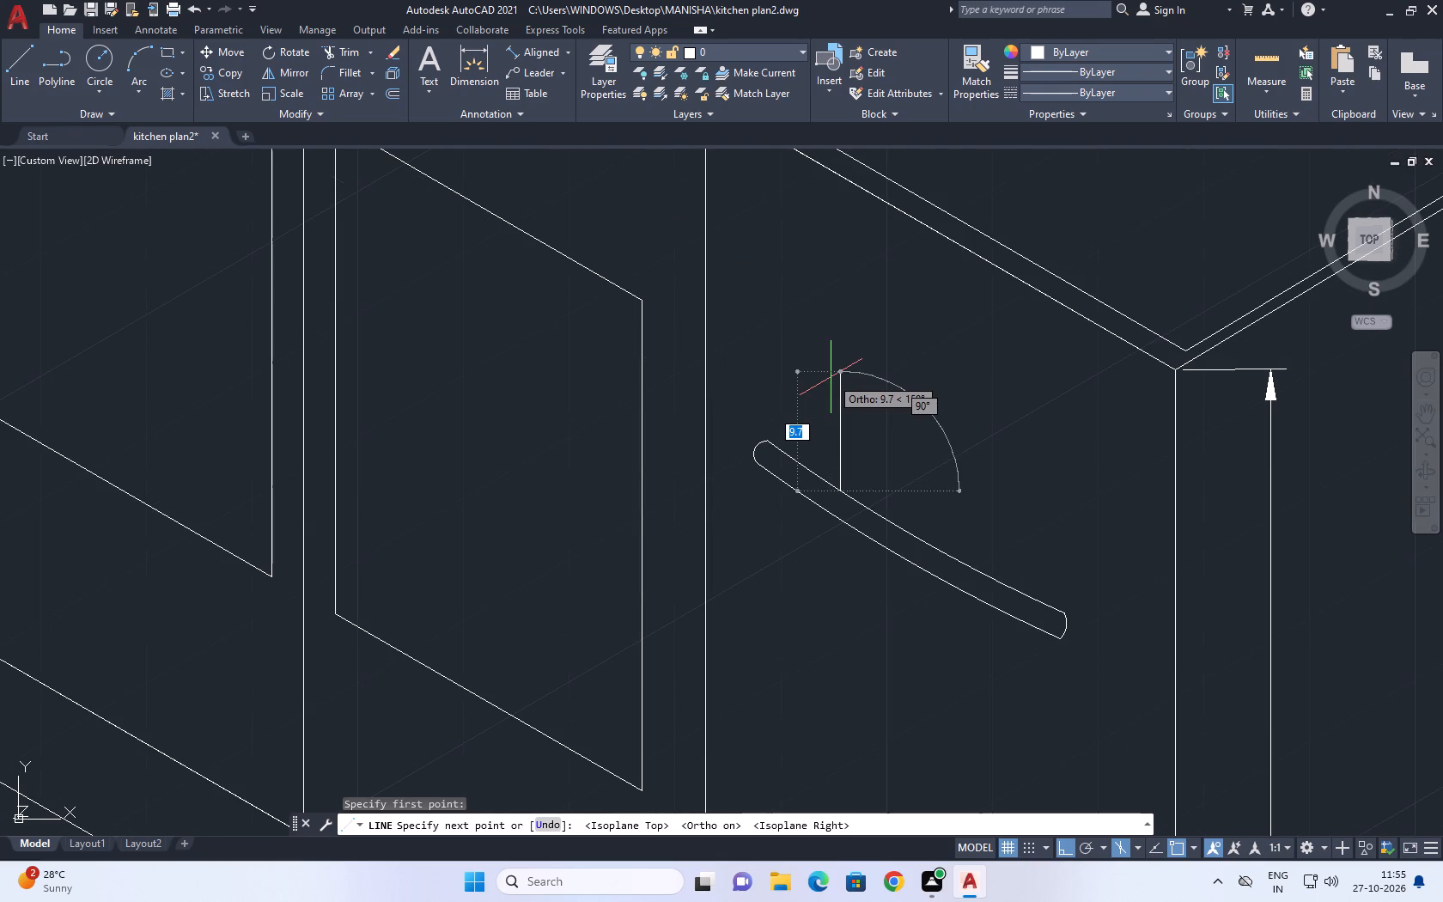
left_click(841, 433)
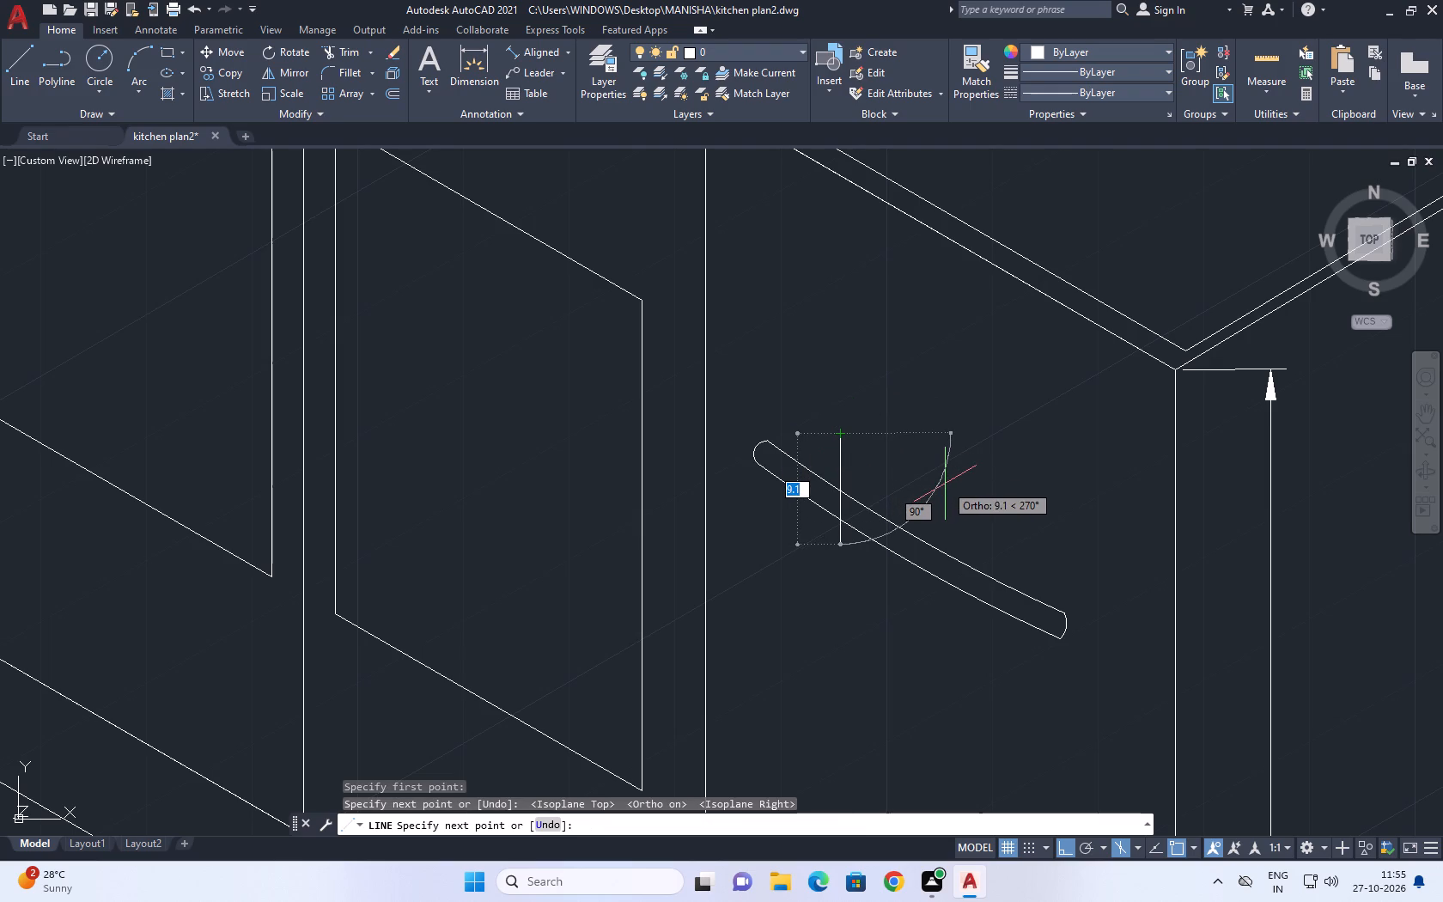
key("F5")
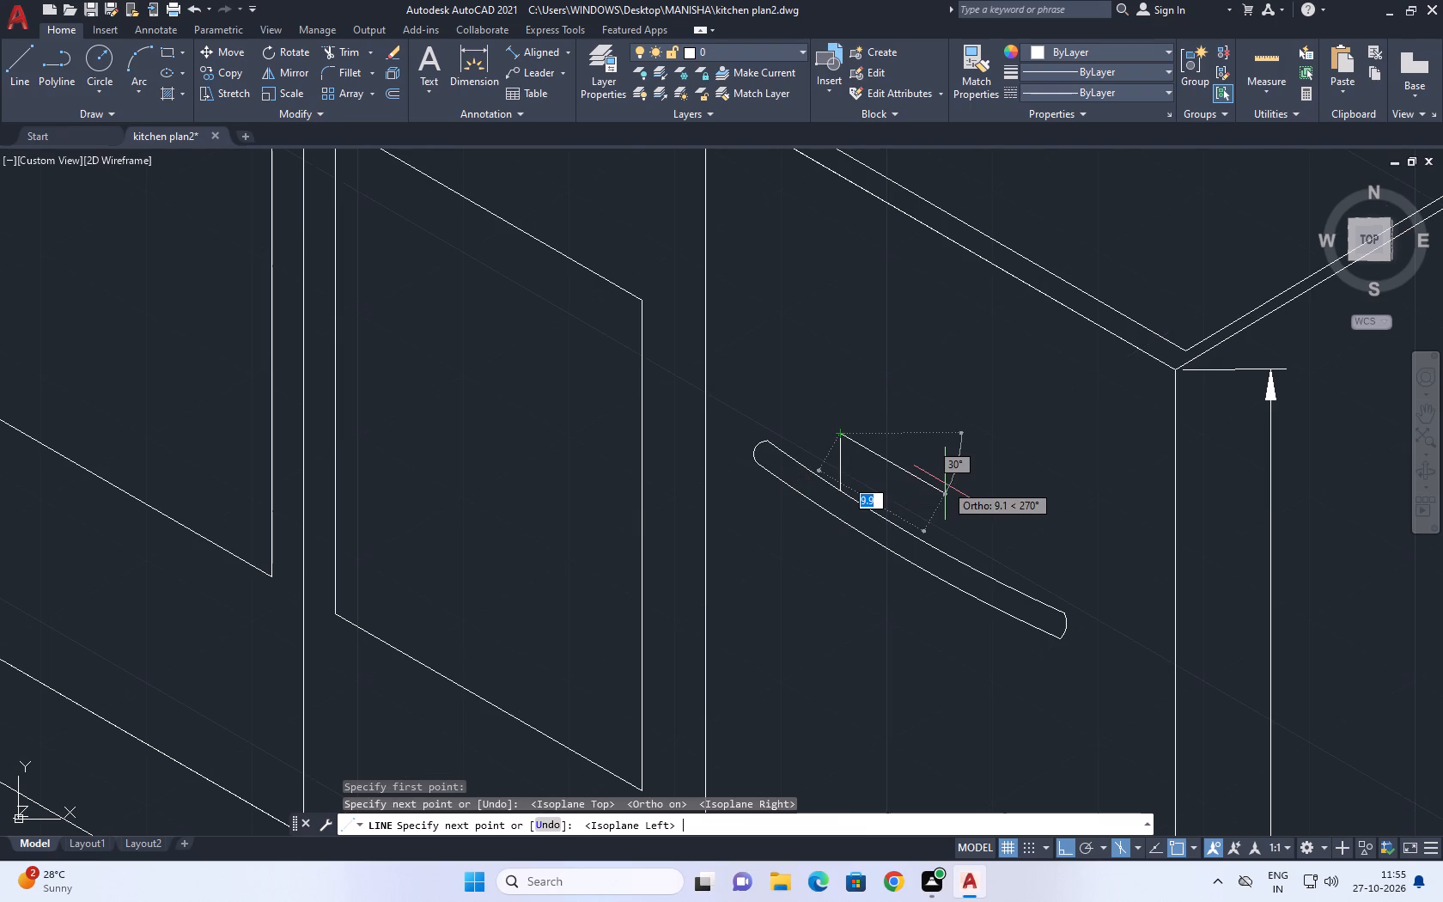
scroll(936, 495, "up", 2)
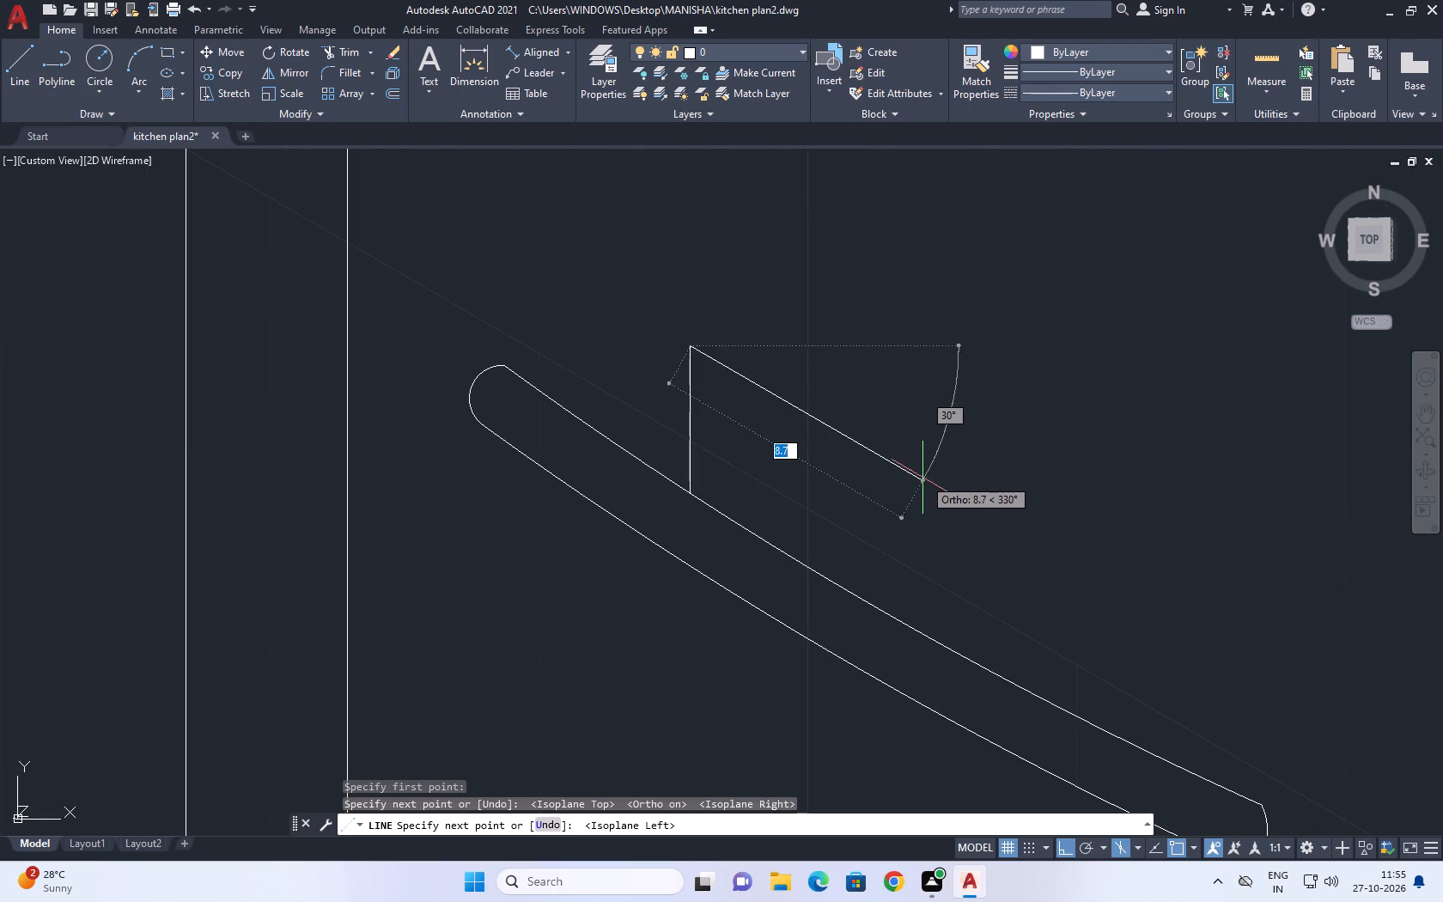
left_click(908, 472)
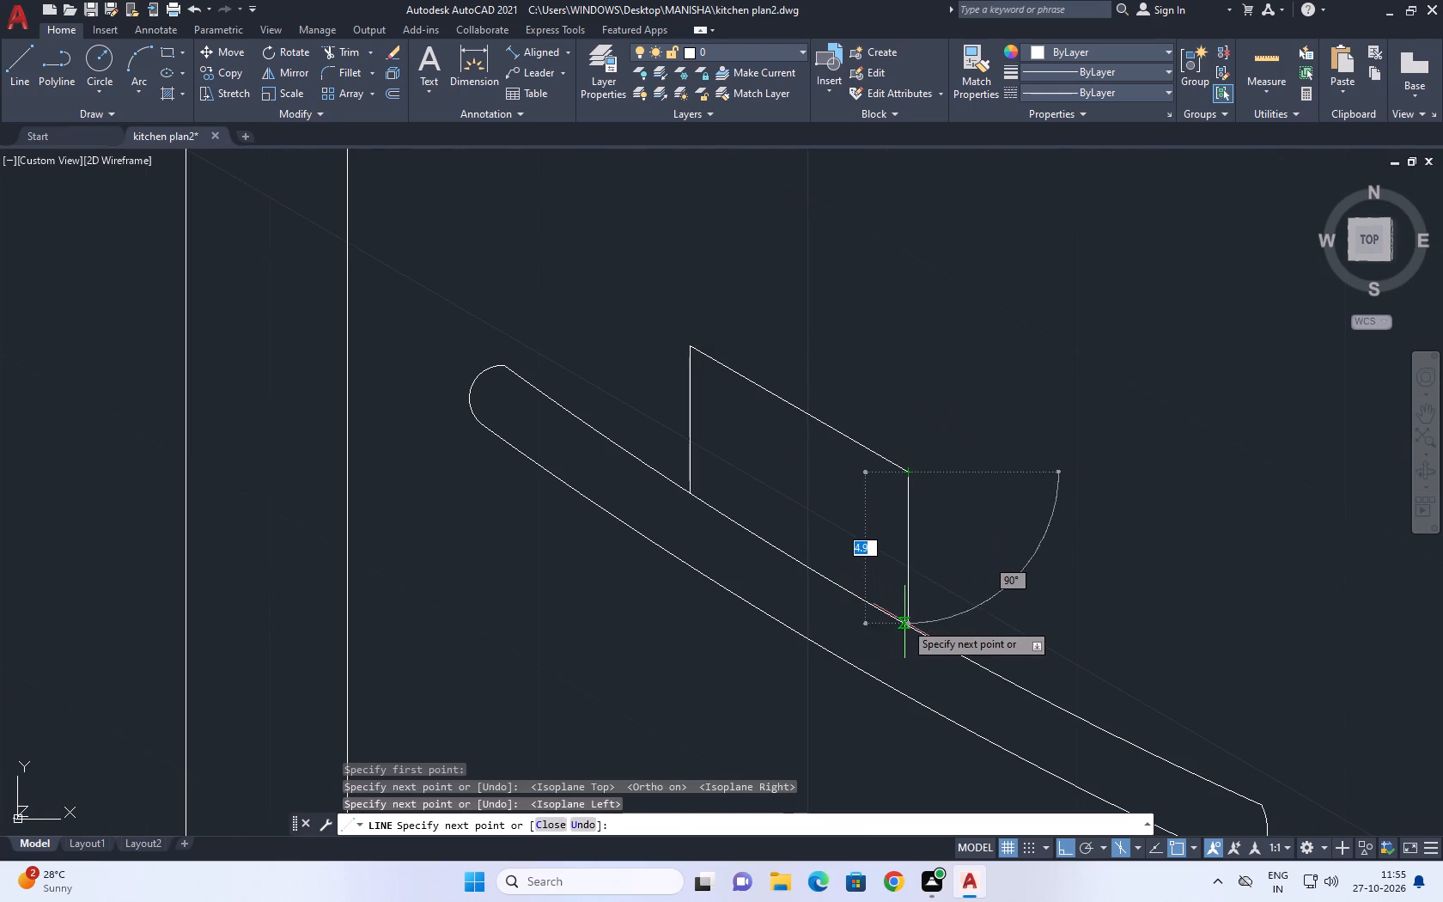
middle_click_drag(903, 631, 886, 355)
left_click(866, 569)
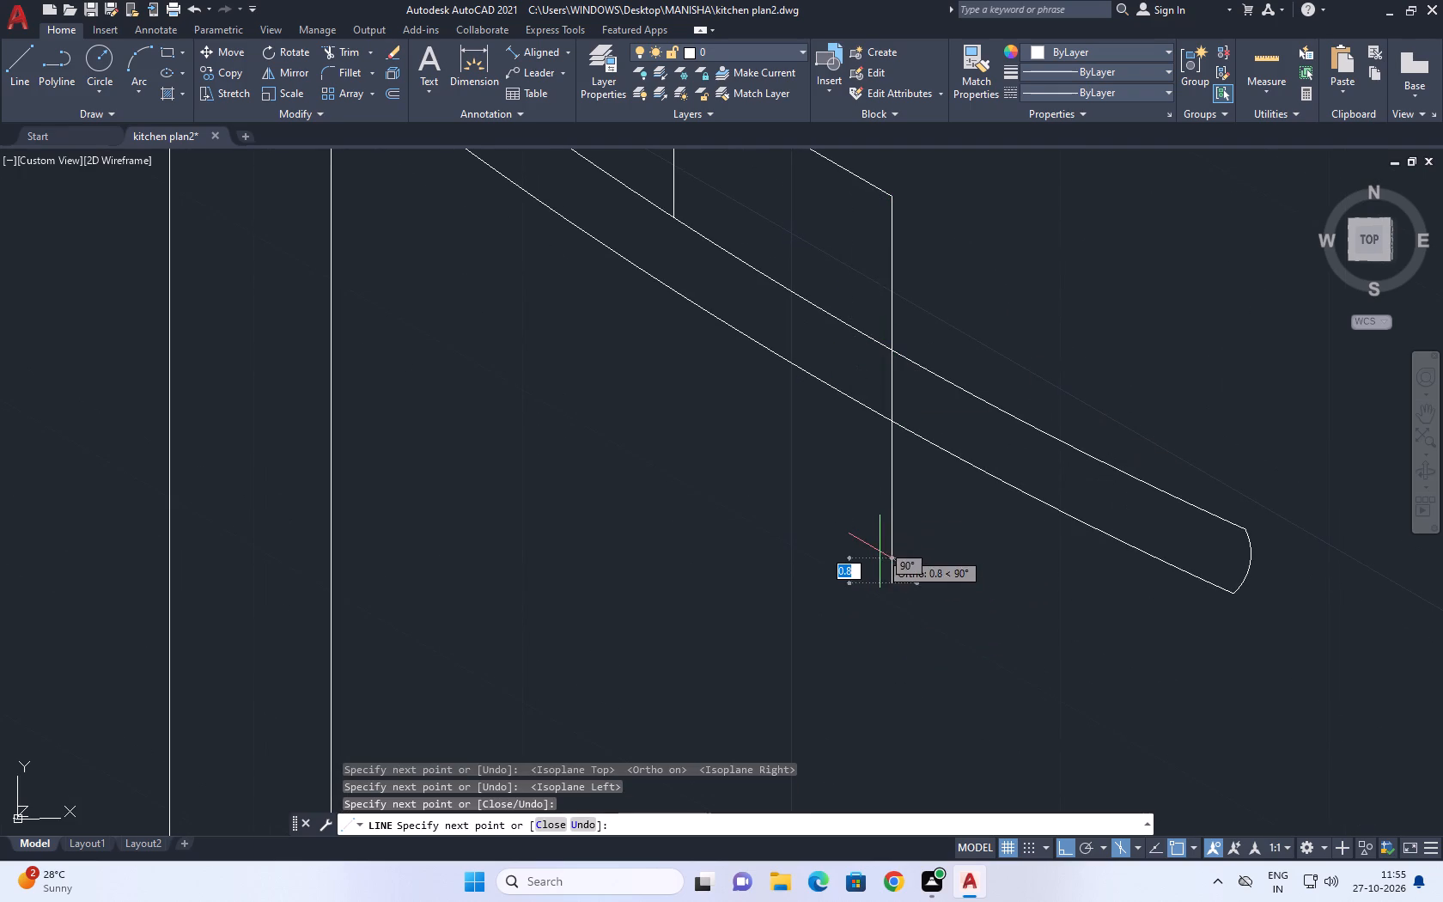
right_click(880, 552)
left_click(939, 574)
Shorten the outline's long vertical line so it ends on the handle's upper edge, and deselect it.
left_click(923, 522)
left_click(885, 528)
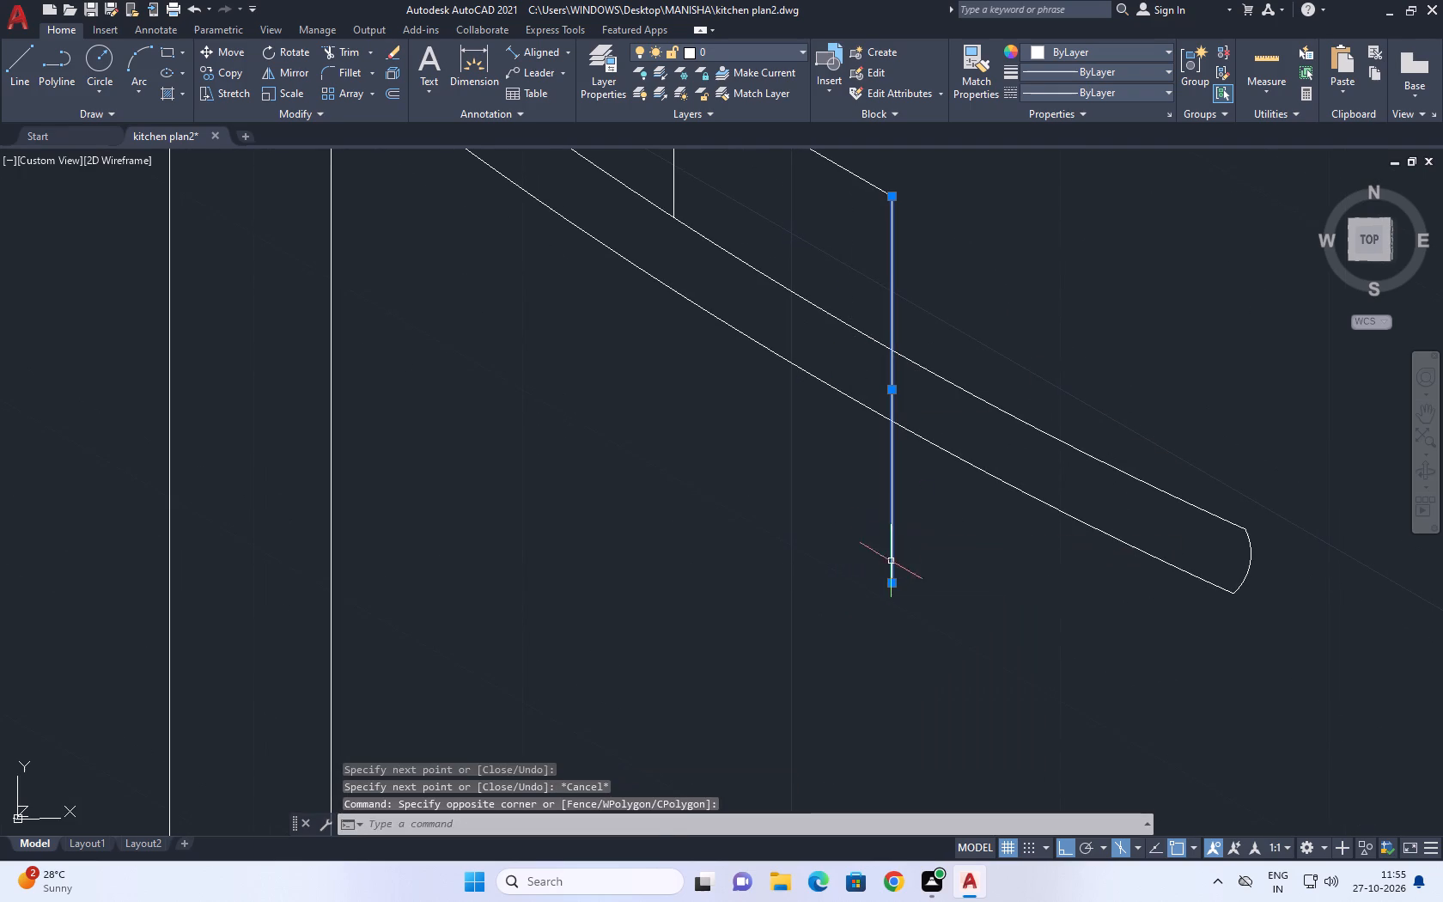
left_click(894, 588)
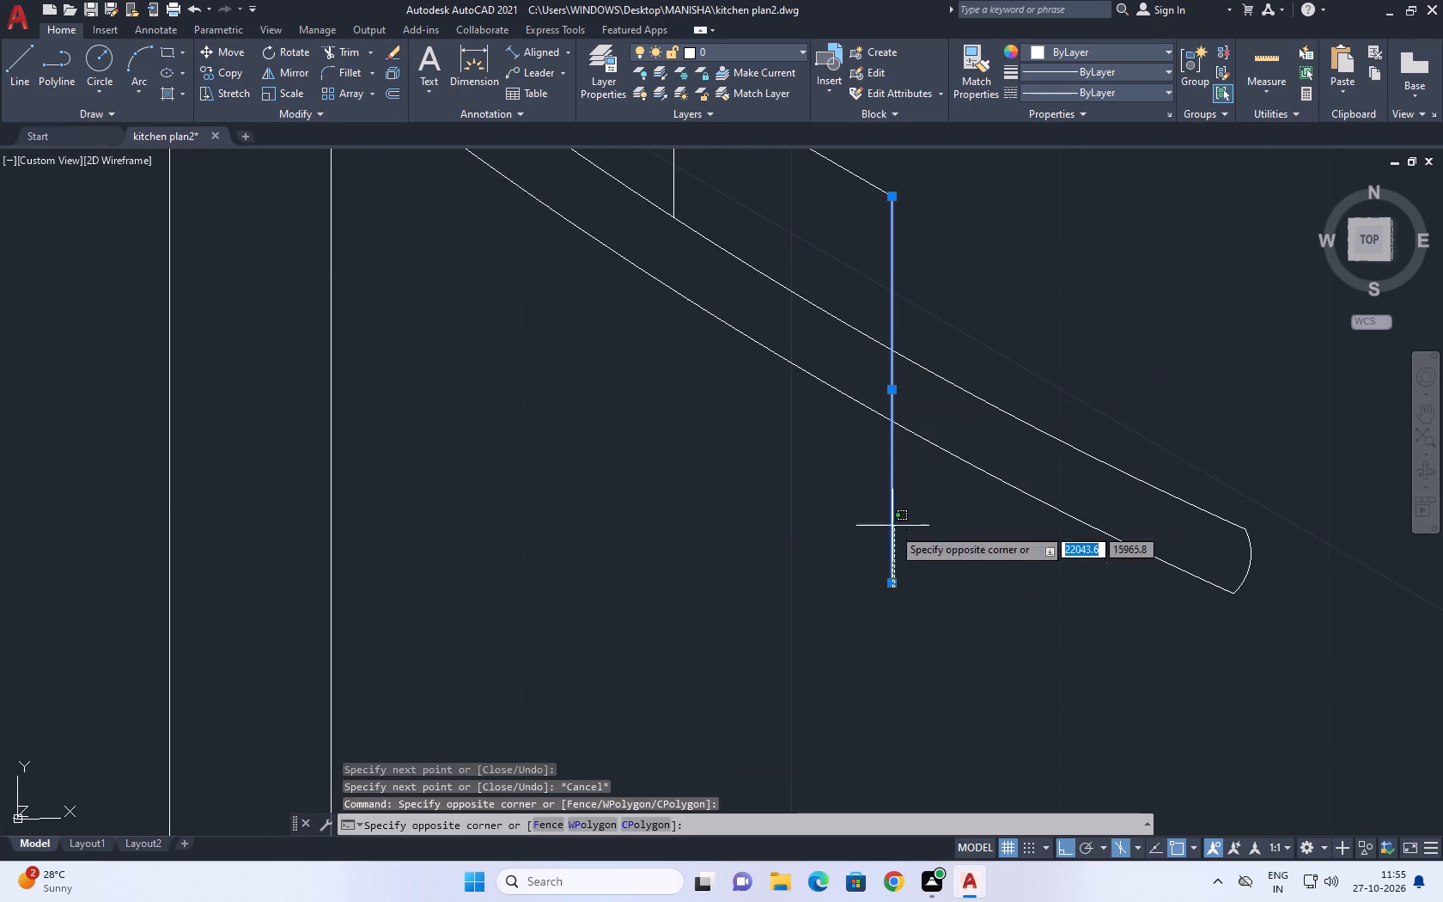
left_click(892, 527)
left_click(889, 588)
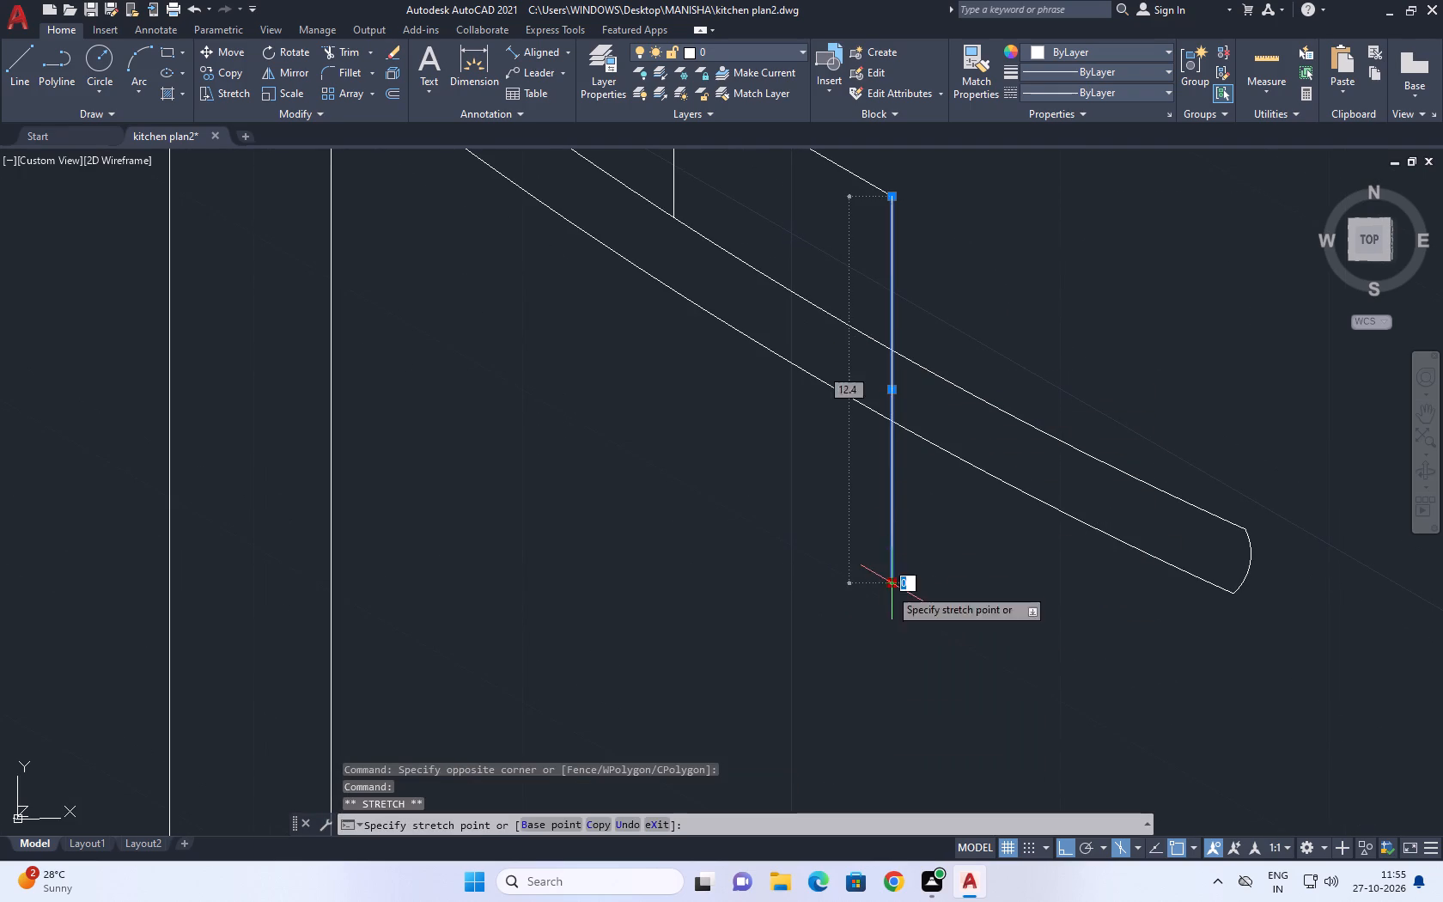
left_click(887, 350)
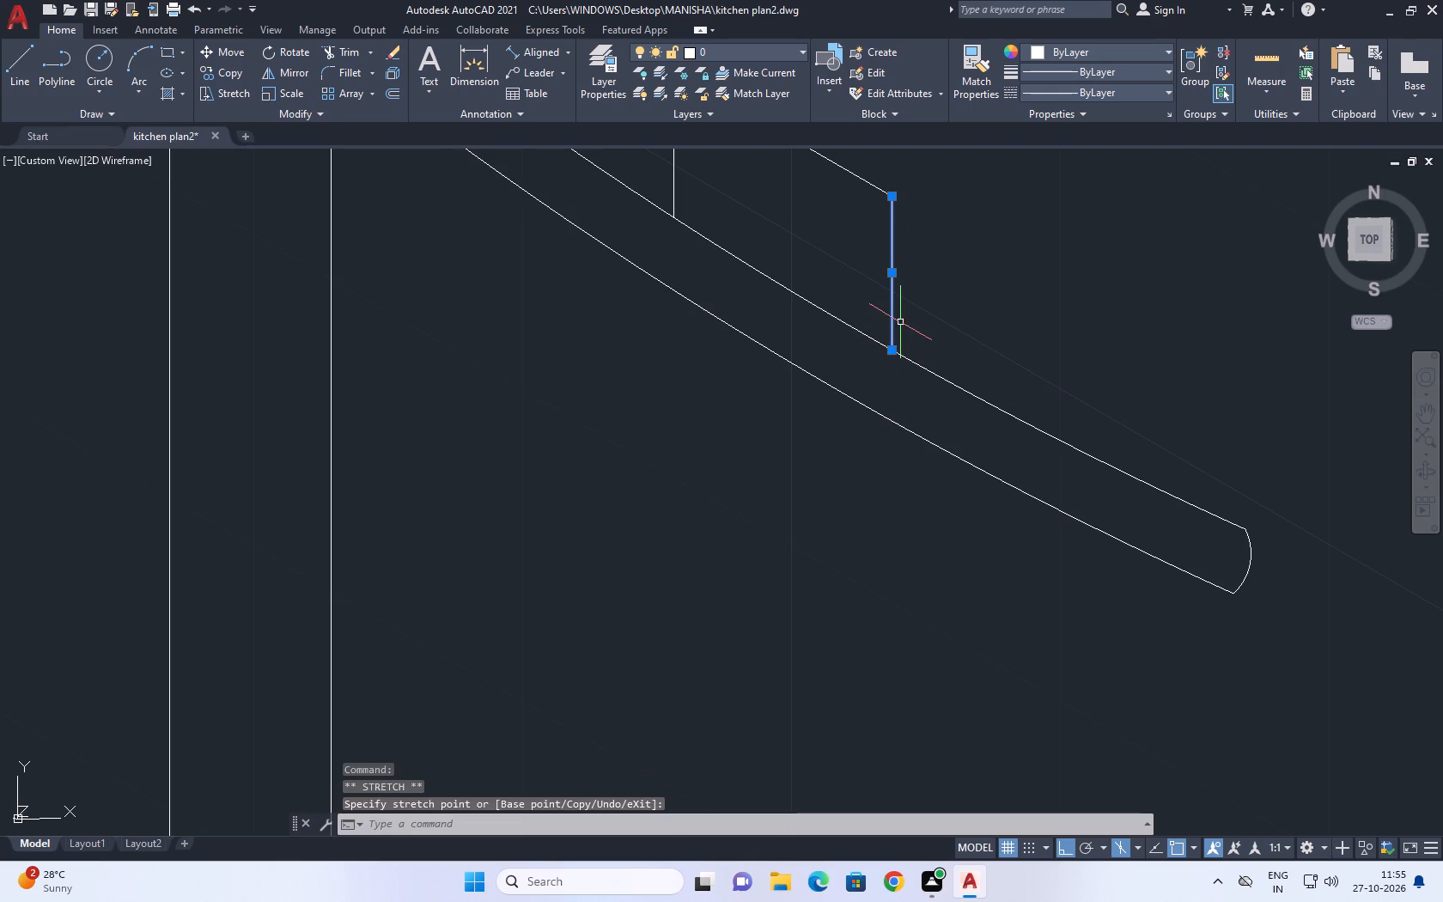
middle_click_drag(907, 352, 911, 438)
right_click(971, 370)
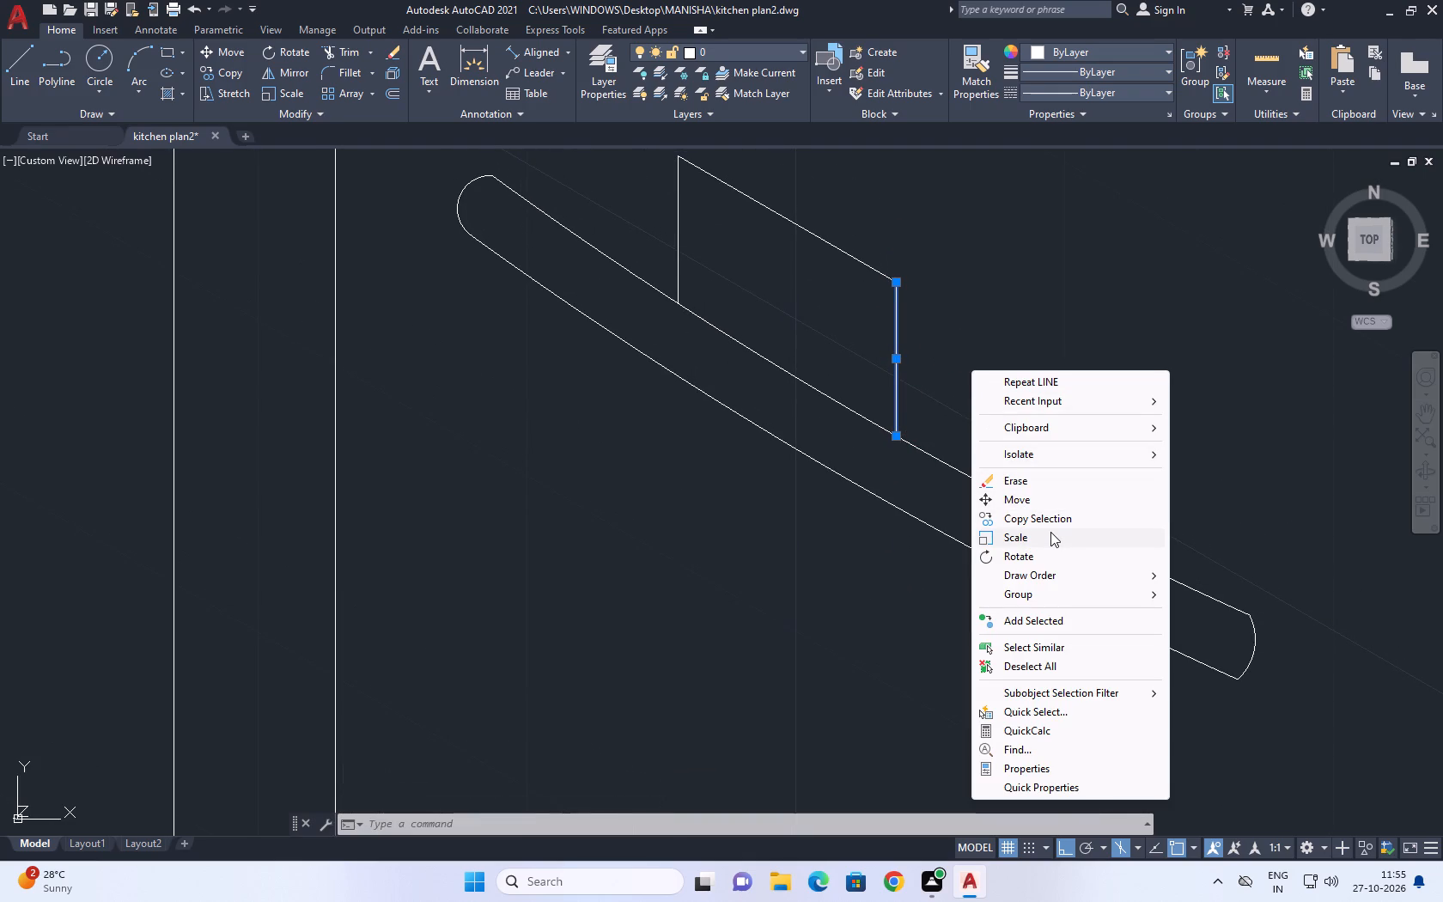
left_click(1031, 673)
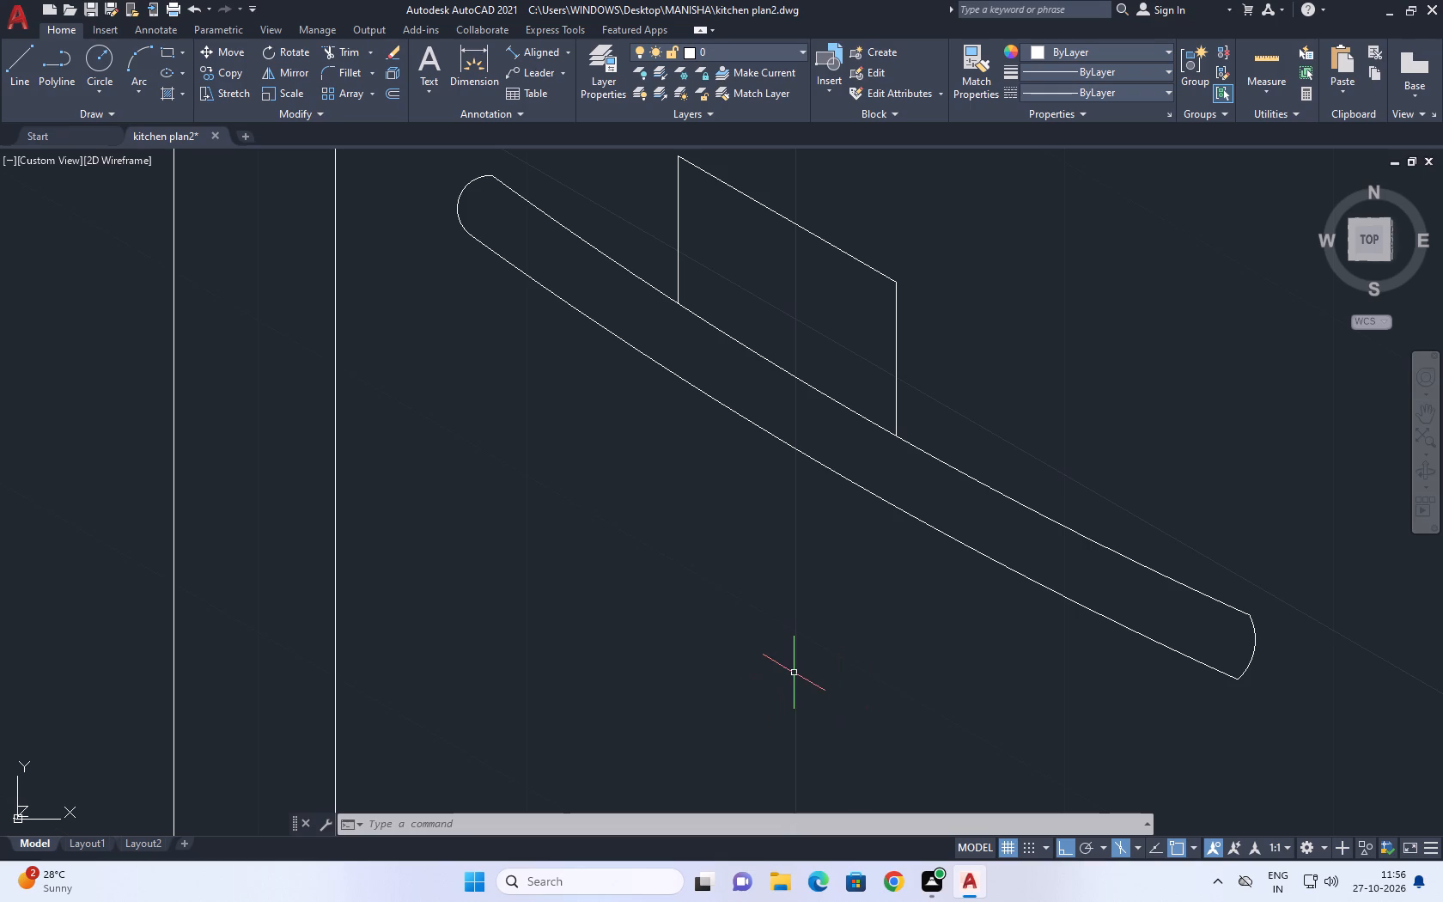
Move the three lines of the outline down along the isometric slope toward the middle of the handle.
scroll(600, 236, "down", 3)
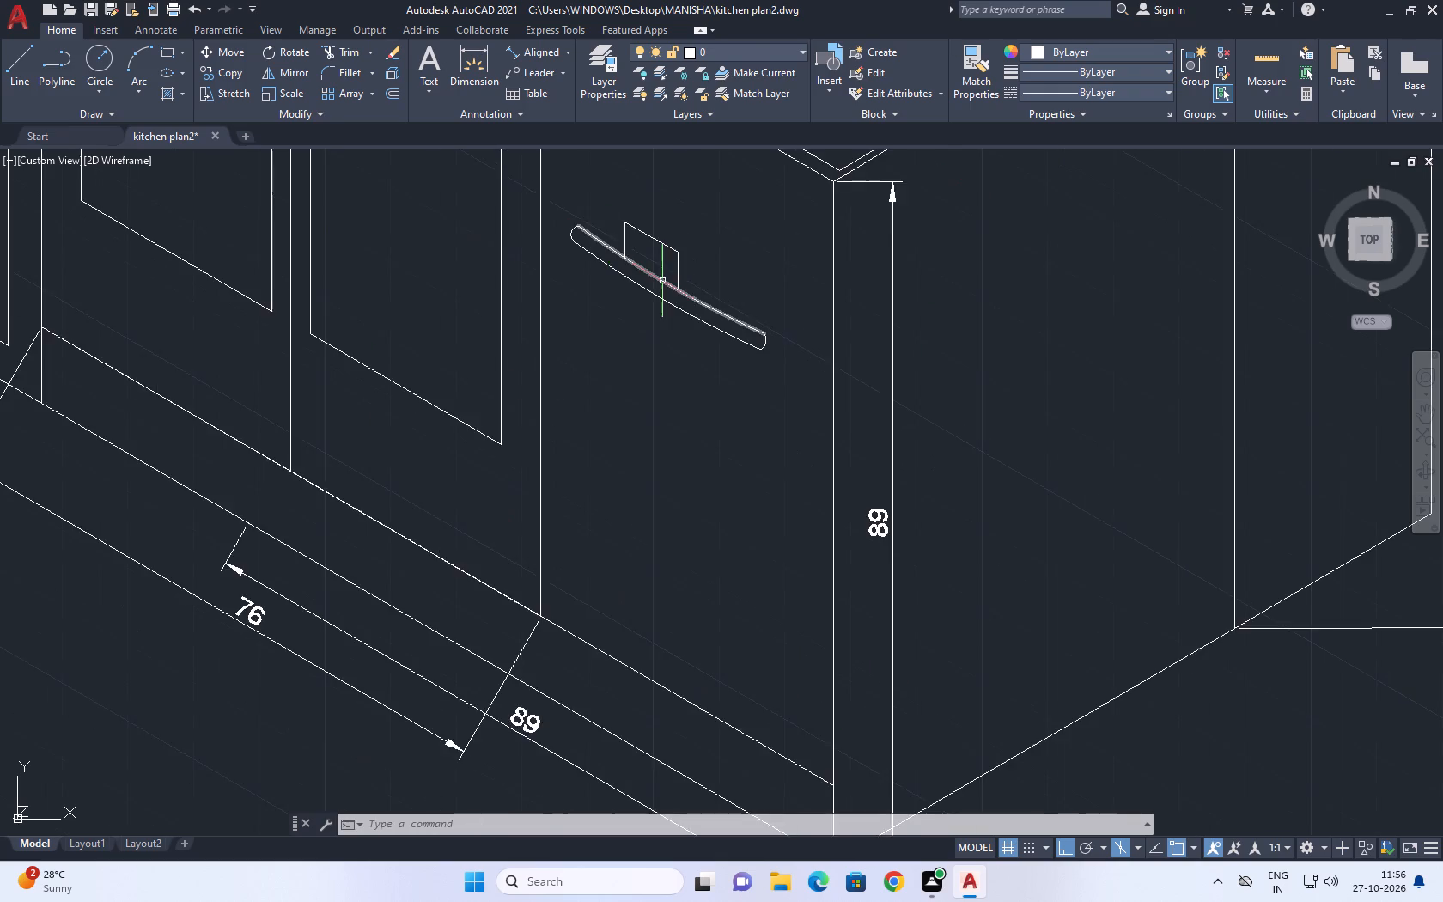
middle_click_drag(662, 281, 679, 409)
scroll(637, 354, "up", 3)
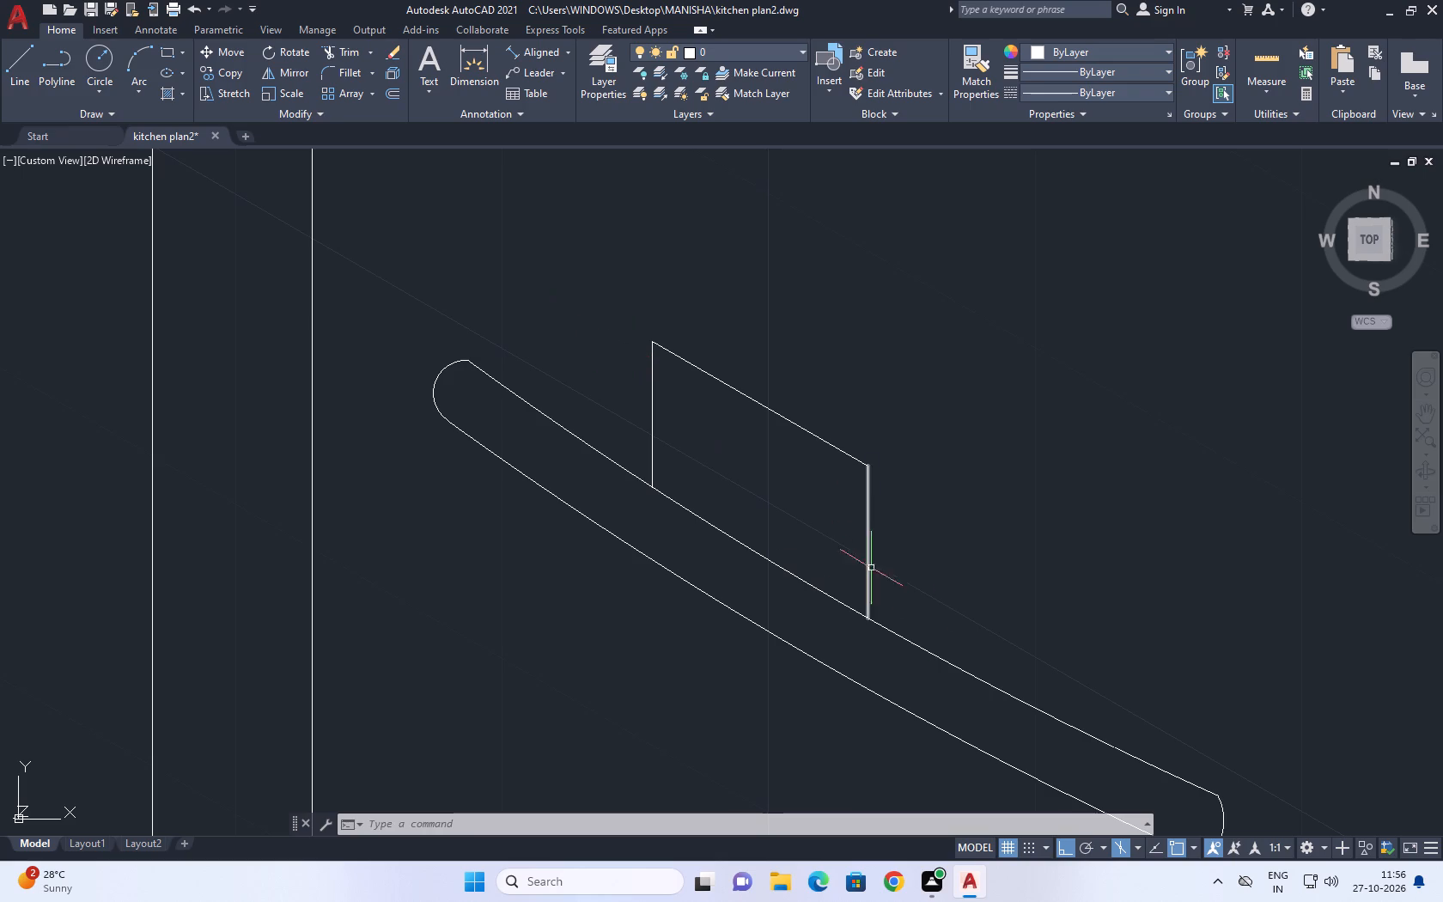
middle_click_drag(978, 657, 844, 726)
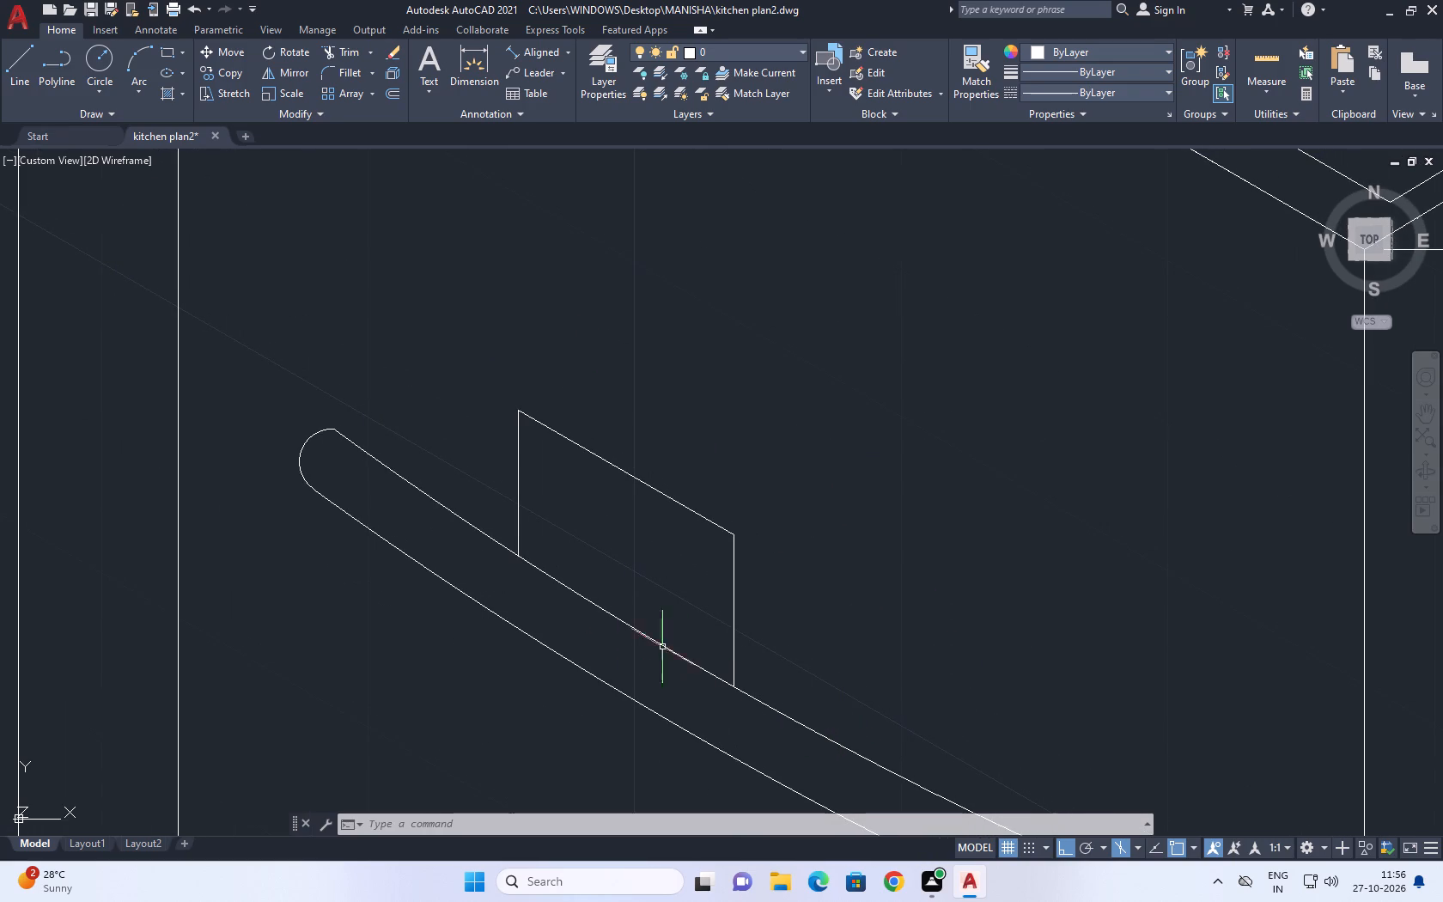
middle_click_drag(853, 710, 801, 783)
middle_click(801, 783)
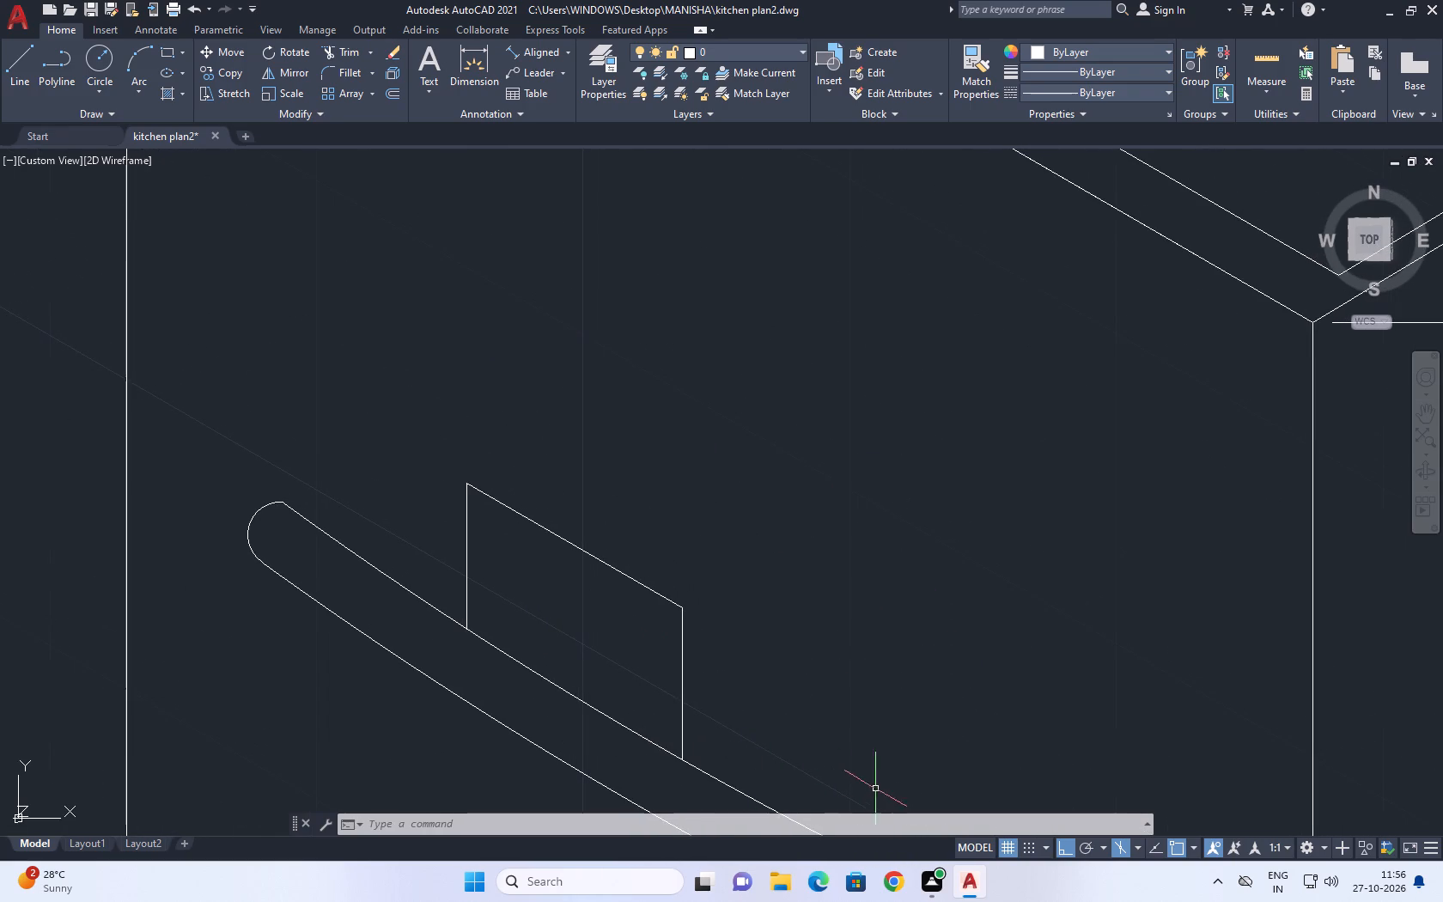
middle_click_drag(862, 819, 836, 820)
left_click_drag(758, 639, 706, 598)
left_click(563, 462)
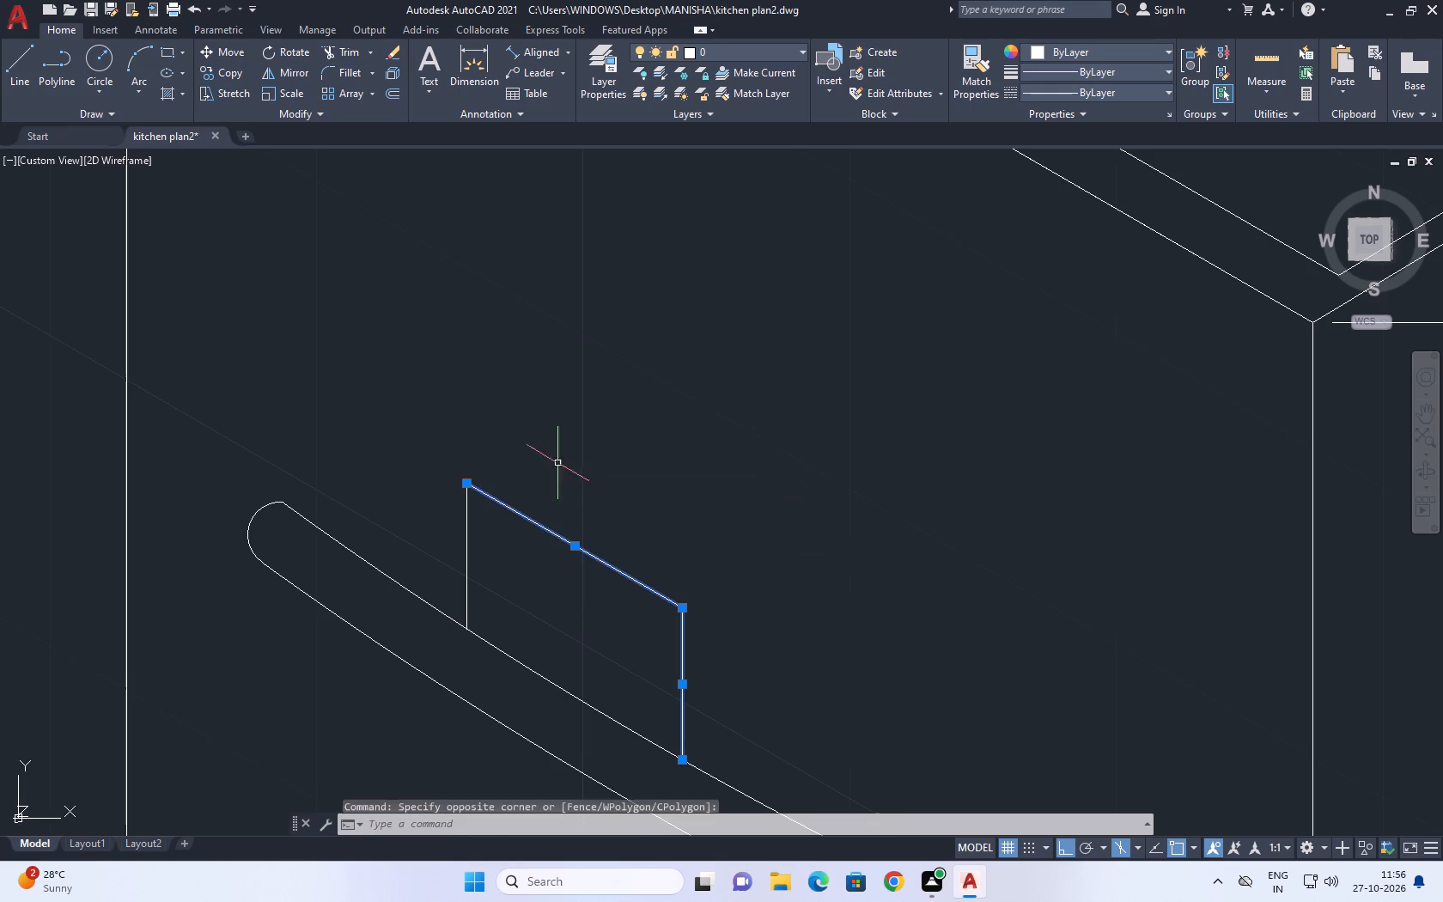
left_click(496, 558)
left_click(439, 471)
left_click(216, 50)
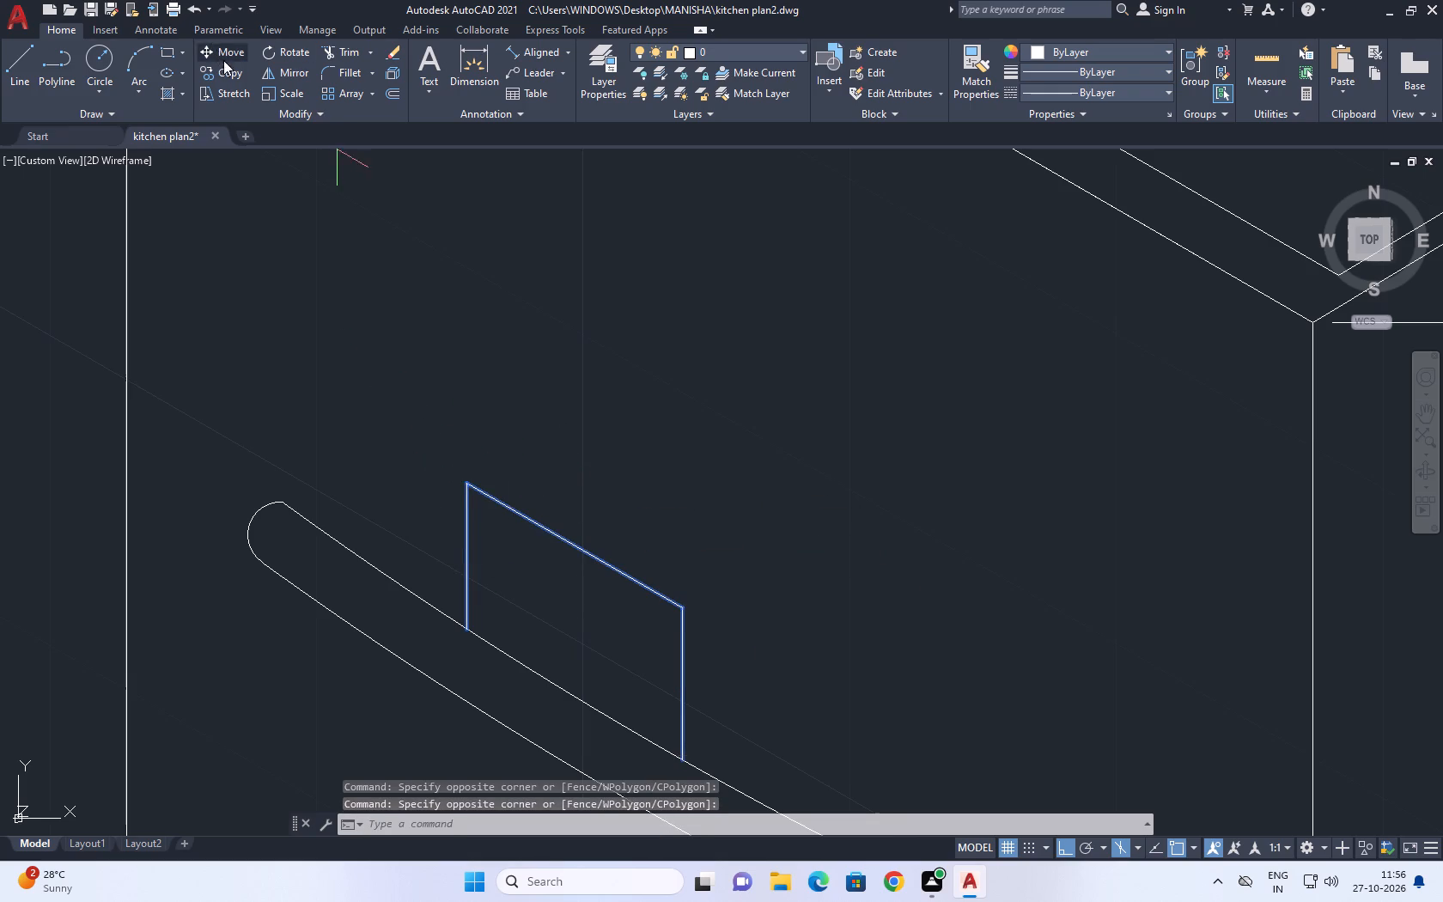
middle_click_drag(544, 473, 715, 381)
middle_click(715, 375)
middle_click_drag(754, 554, 797, 520)
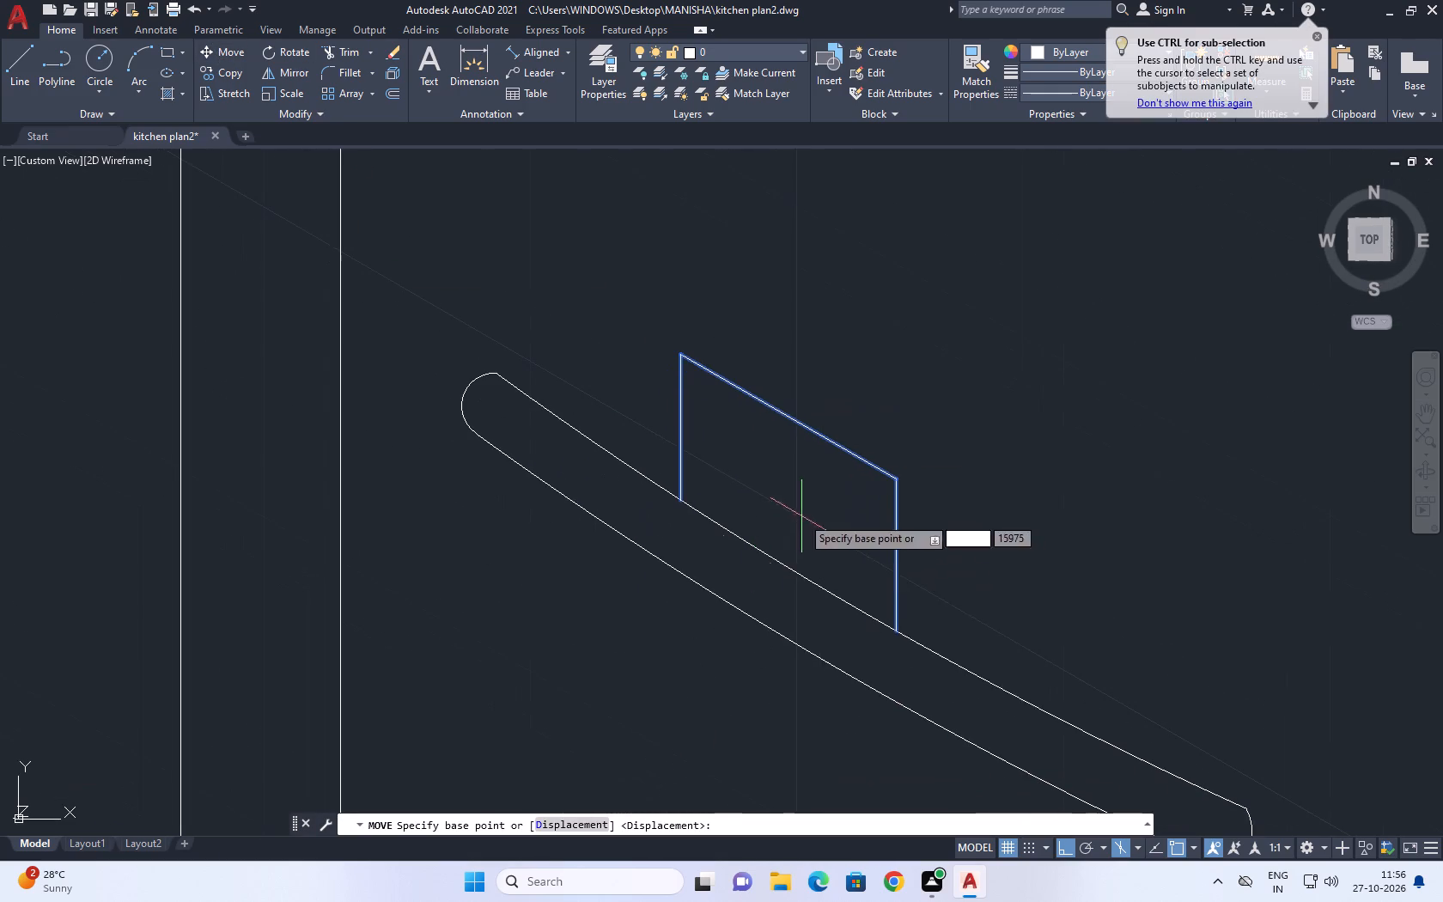
left_click(768, 552)
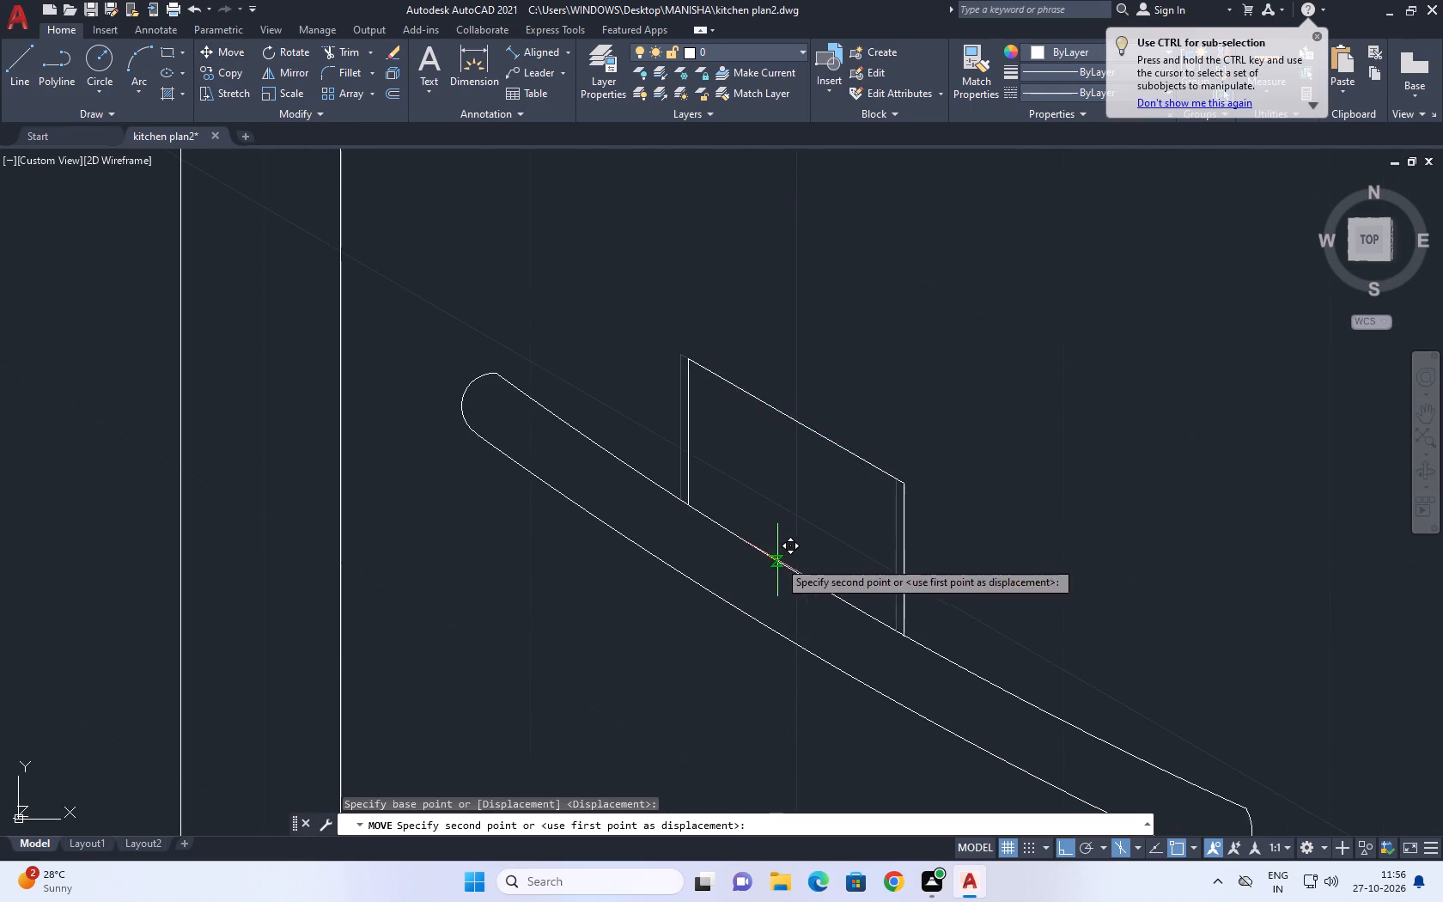
left_click(856, 613)
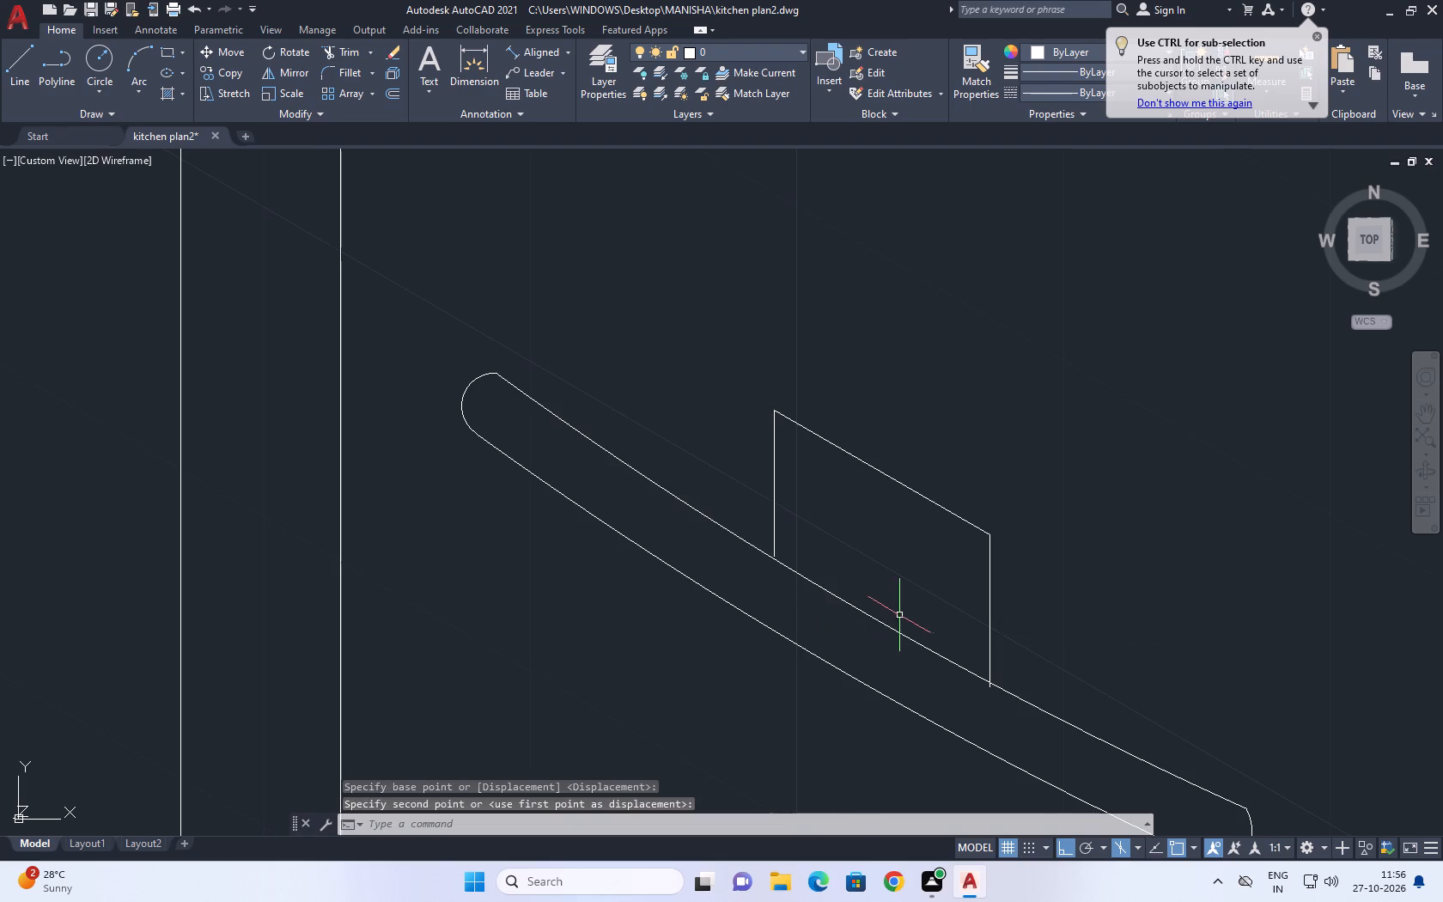
scroll(1074, 556, "up", 1)
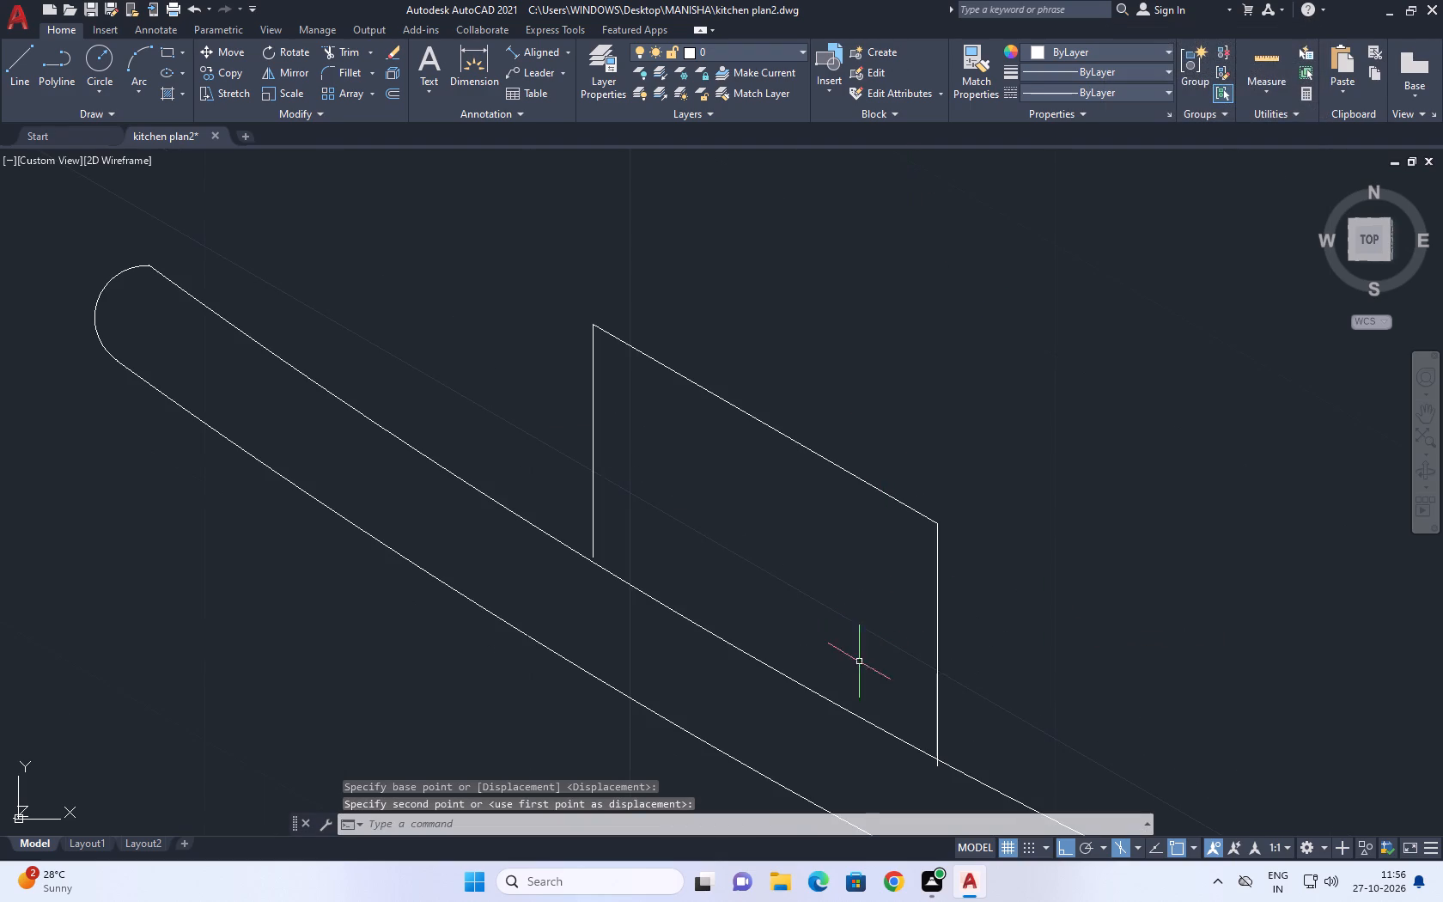
middle_click_drag(1015, 833, 998, 737)
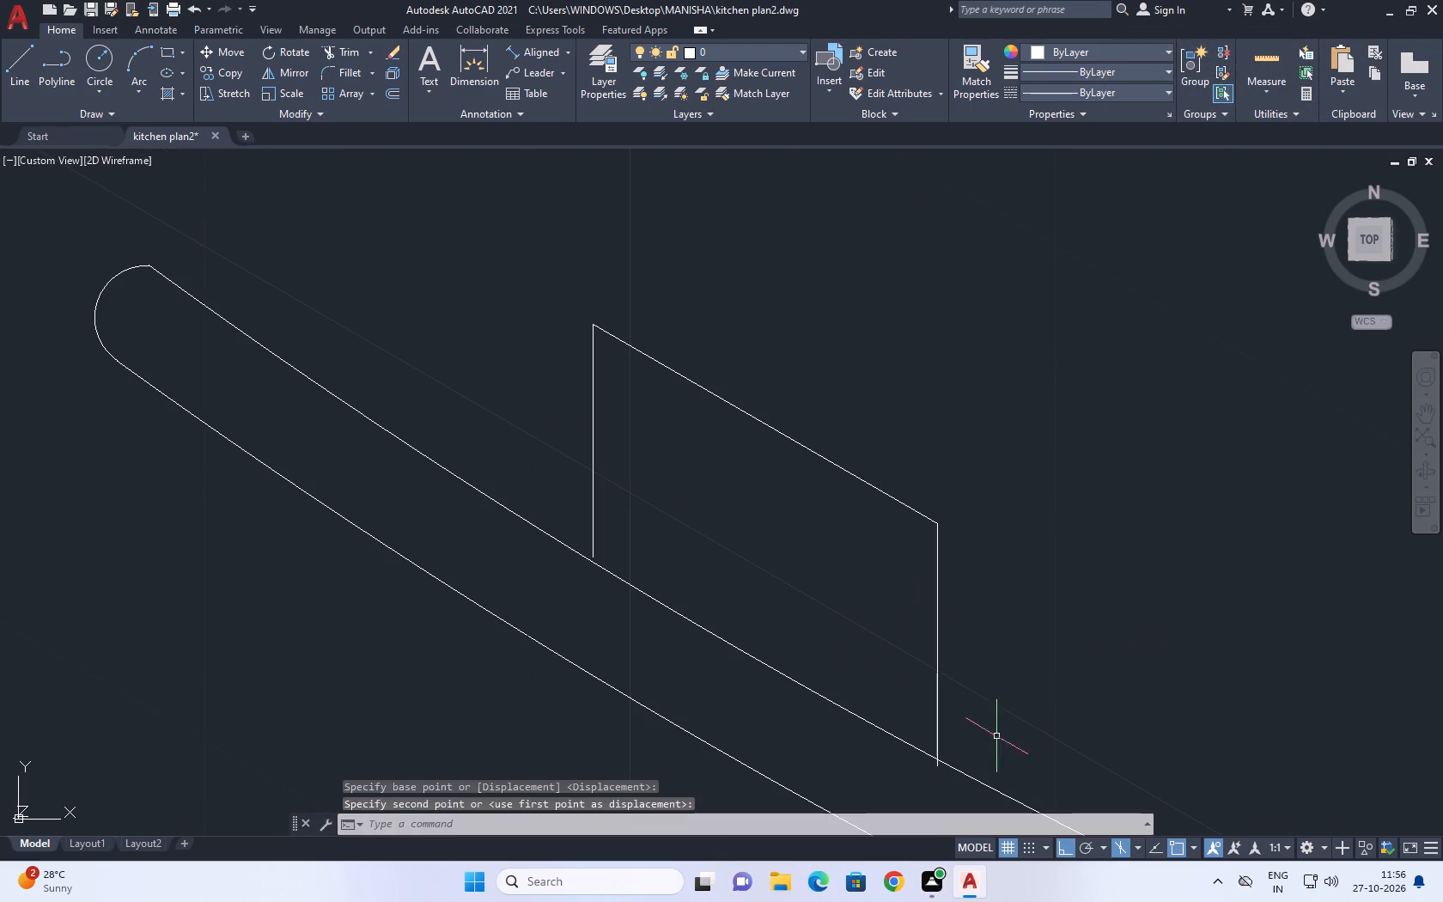
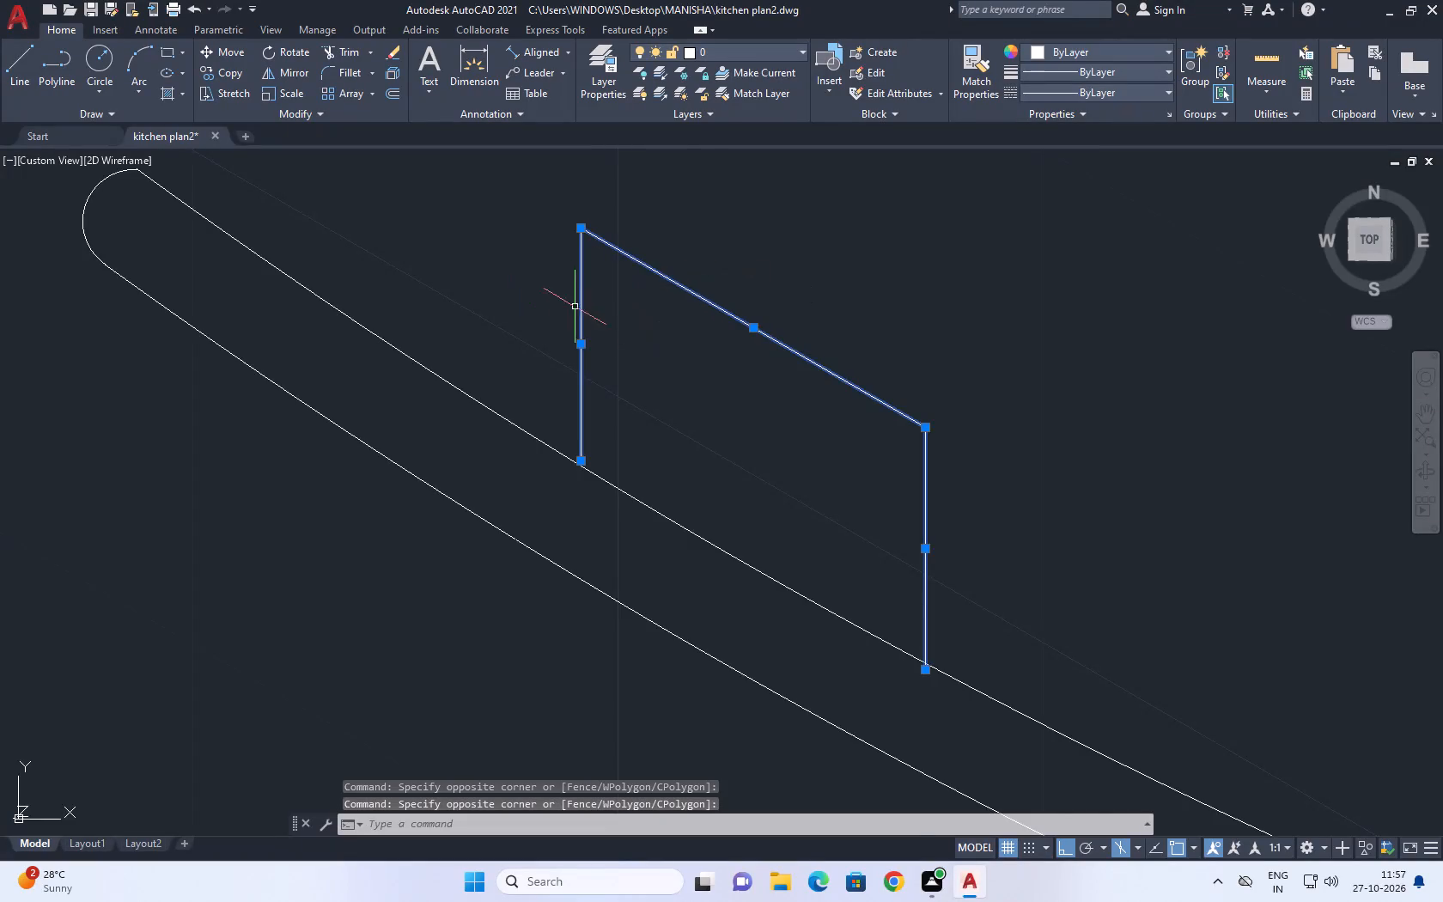
Move the three-line bracket outline by its right vertical line's lower end onto the curved handle's upper edge.
middle_click_drag(588, 338, 626, 417)
key("m")
key("space")
middle_click_drag(900, 764, 977, 655)
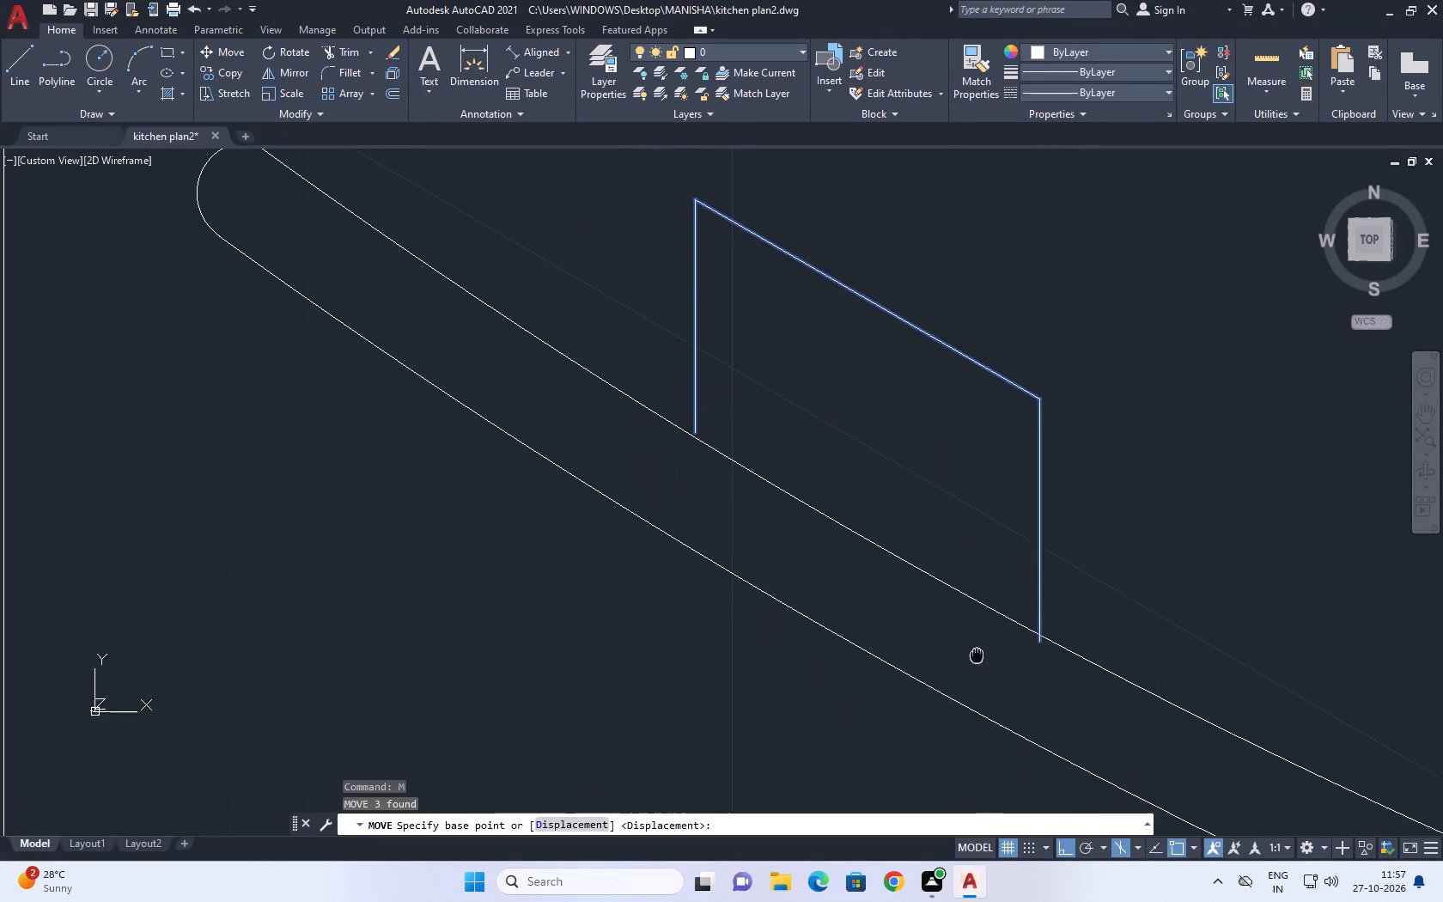
scroll(1062, 625, "up", 2)
left_click(997, 666)
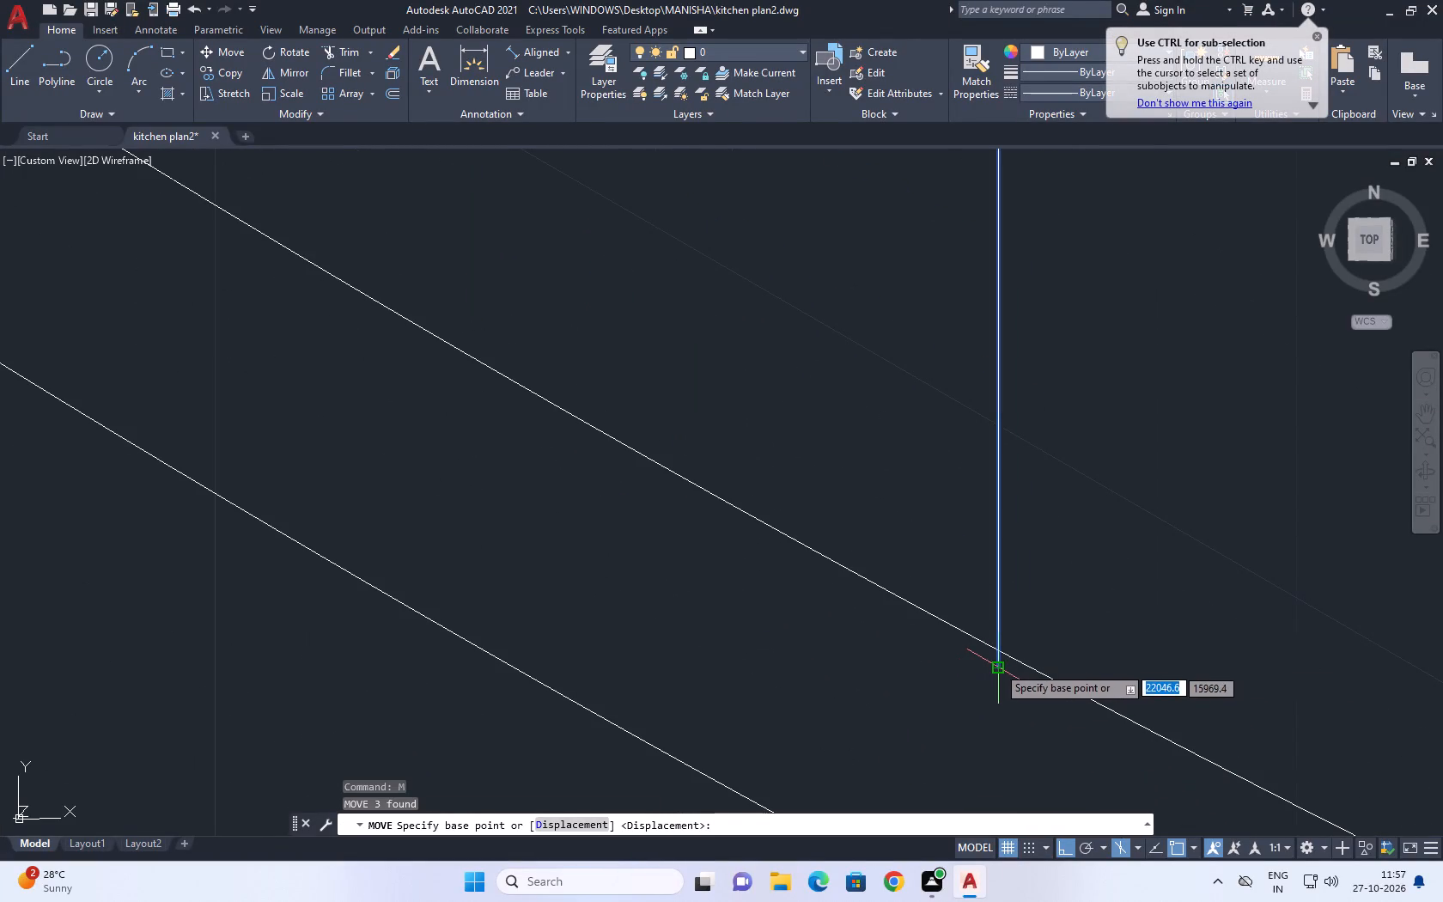
left_click(1116, 716)
Extend the bracket outline's left vertical line down to the curved handle's upper edge.
scroll(1191, 717, "down", 2)
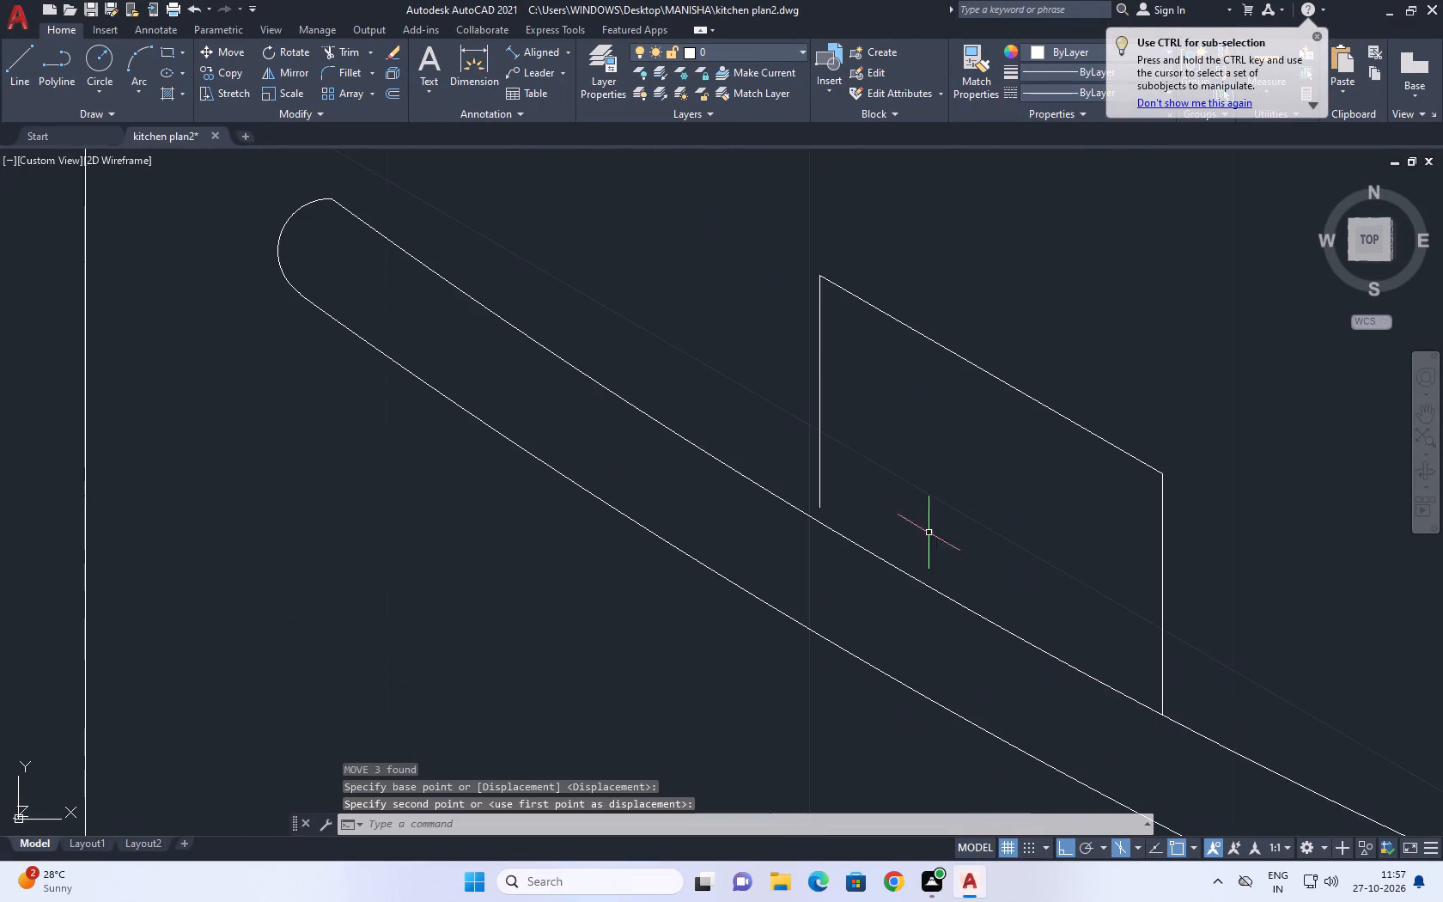
middle_click_drag(775, 493, 794, 550)
key("e")
key("x")
key("space")
left_click_drag(905, 556, 896, 539)
left_click(825, 495)
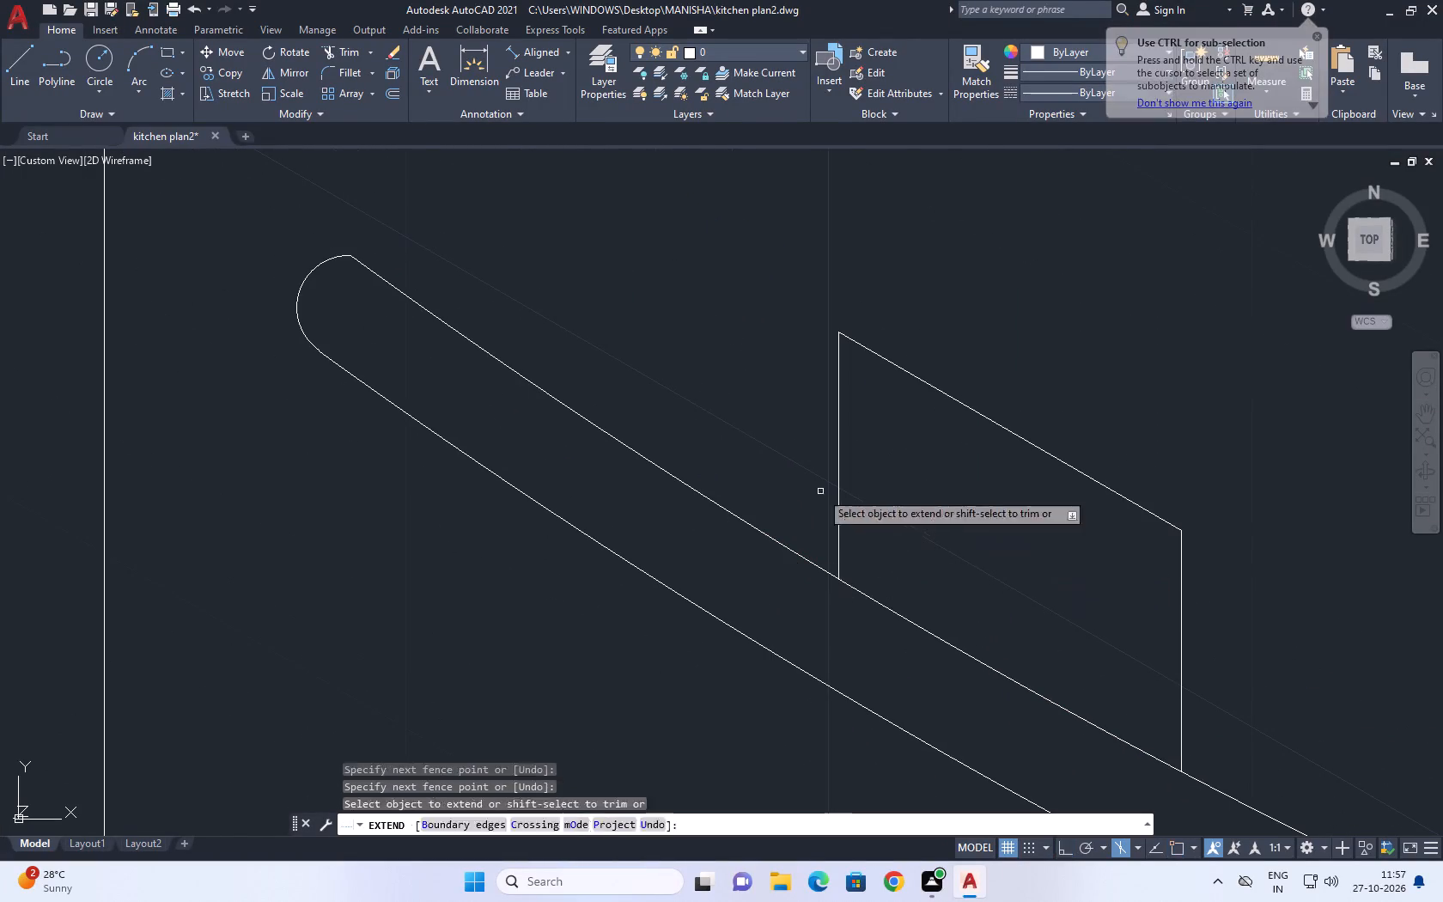
middle_click_drag(897, 542, 929, 635)
key("Escape")
Examine the curved handle and its bracket outline on the end cabinet front against the surrounding kitchen cabinets.
middle_click_drag(951, 613, 932, 626)
scroll(990, 678, "down", 3)
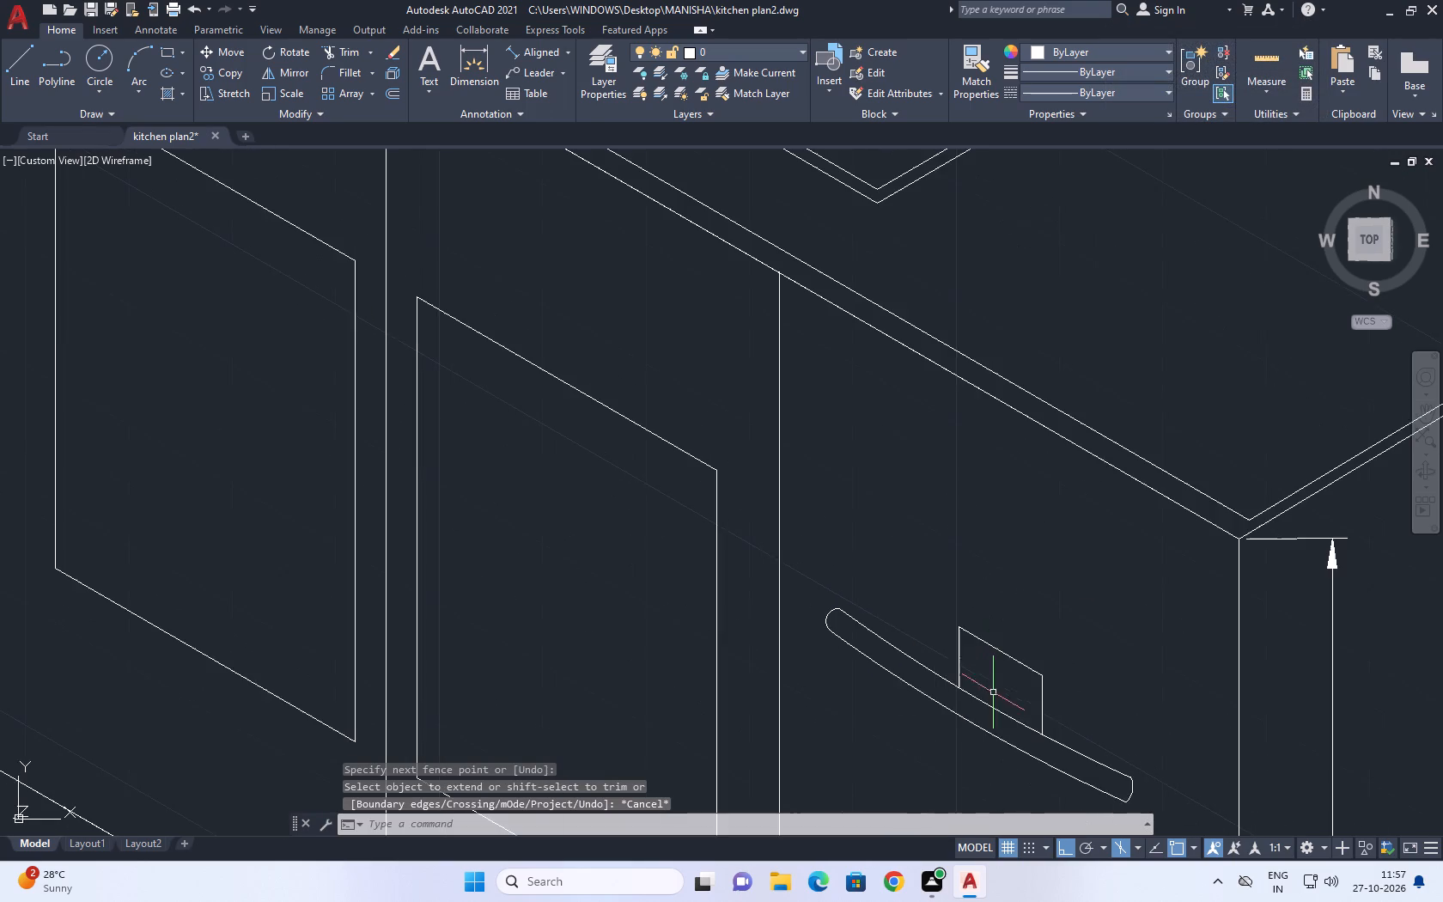
middle_click_drag(1067, 704, 1067, 735)
scroll(1067, 735, "down", 1)
scroll(1032, 637, "up", 1)
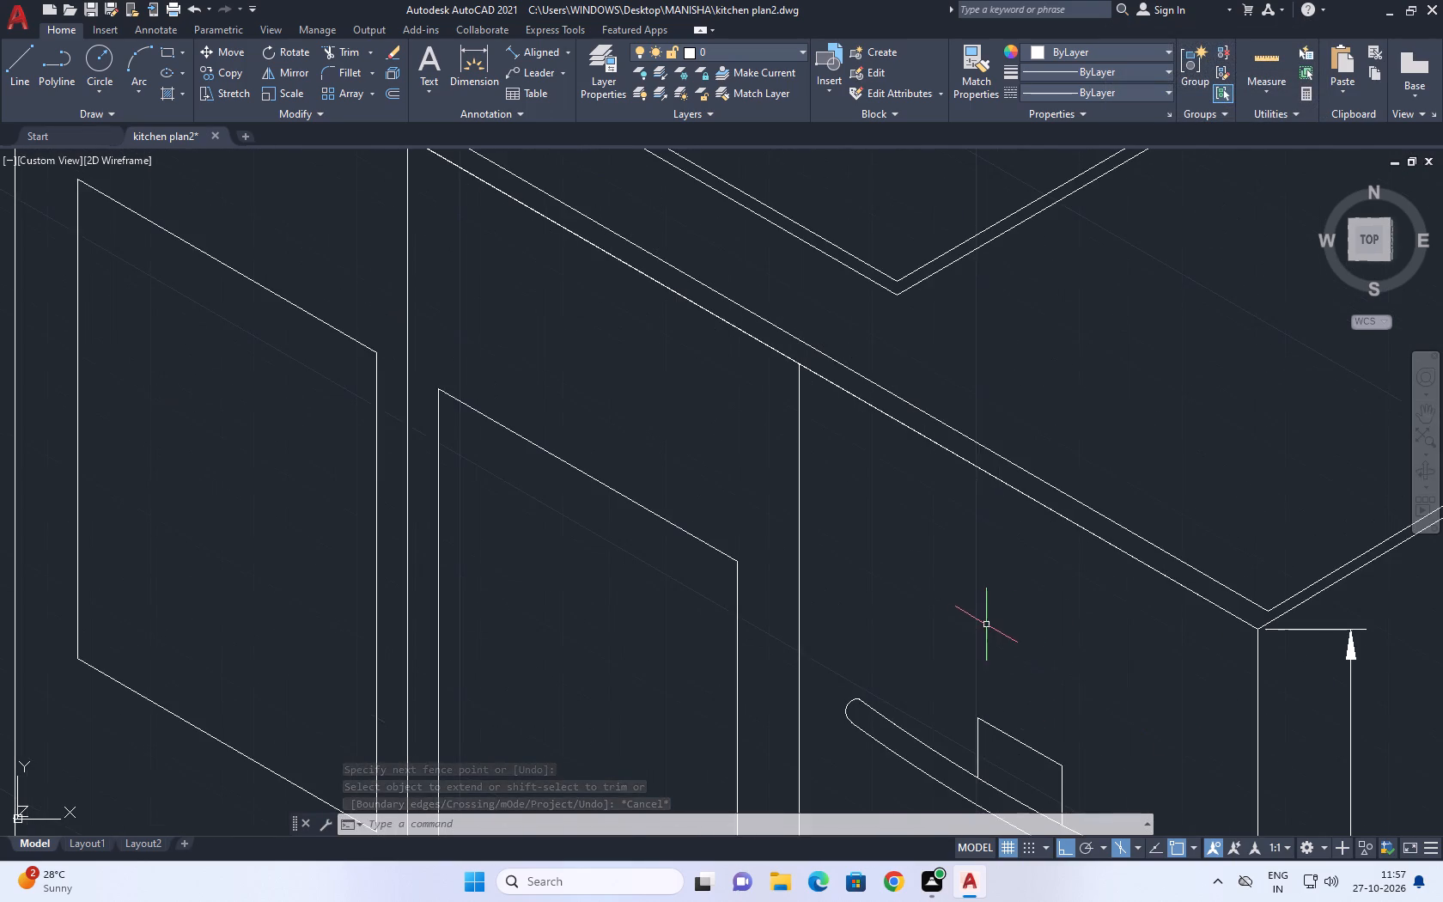
scroll(986, 625, "down", 3)
middle_click_drag(992, 704, 997, 576)
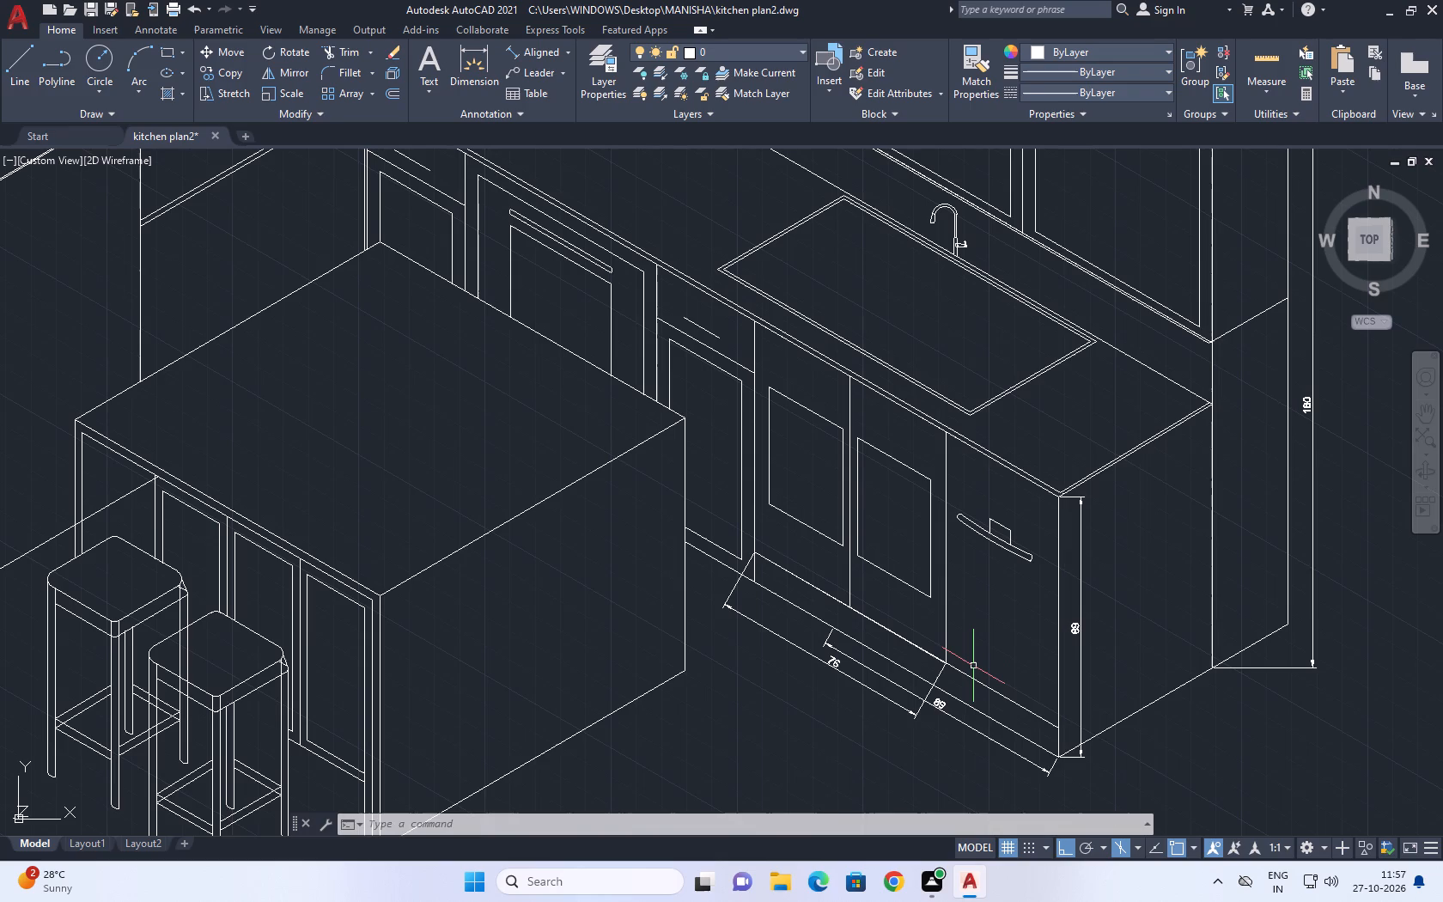
scroll(978, 503, "up", 2)
middle_click_drag(1015, 588, 1010, 428)
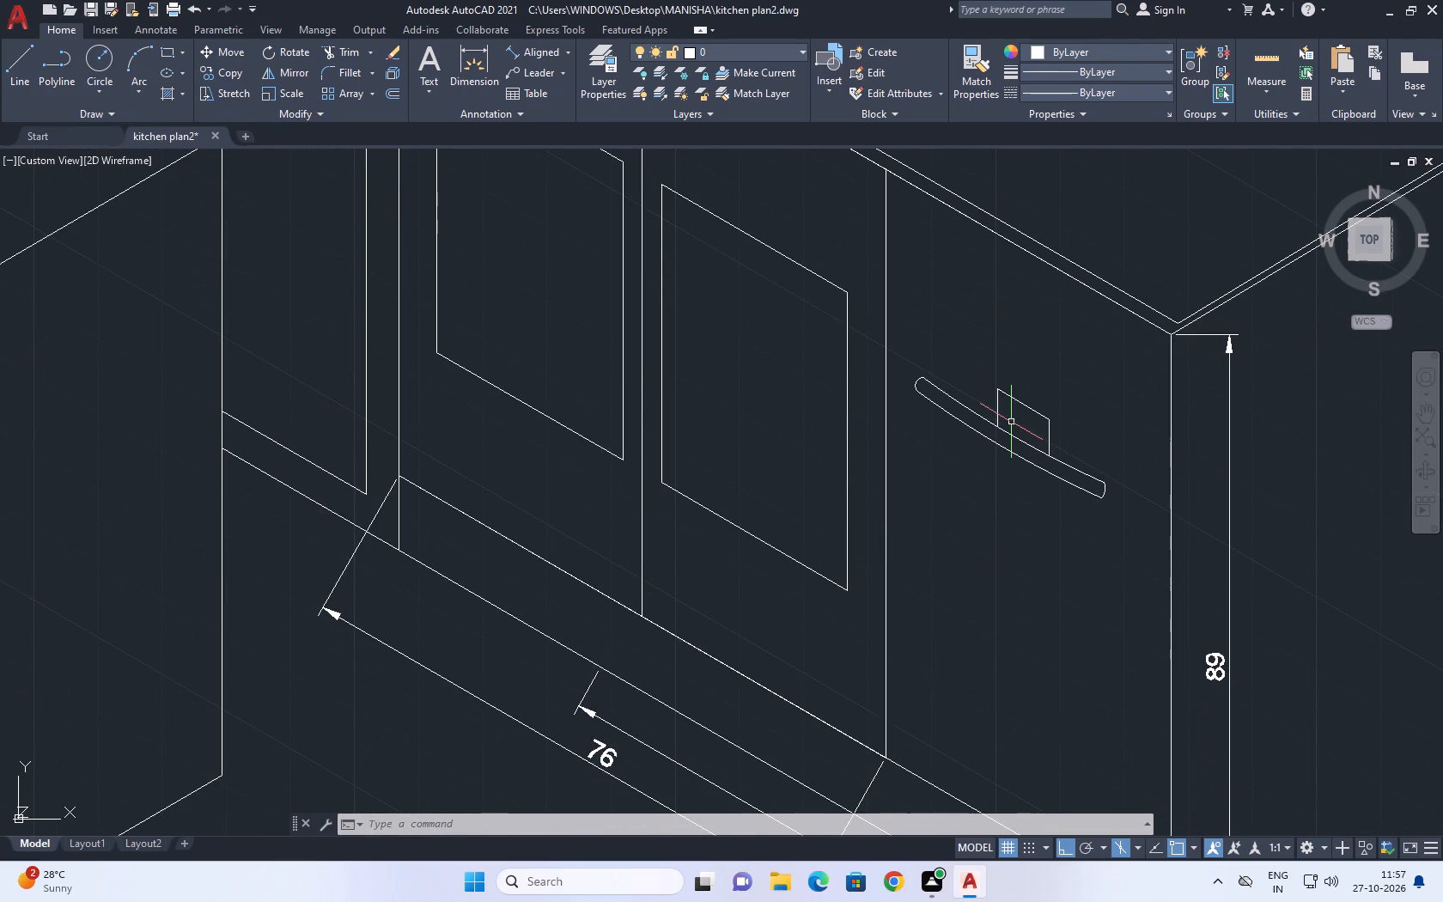
middle_click(1129, 469)
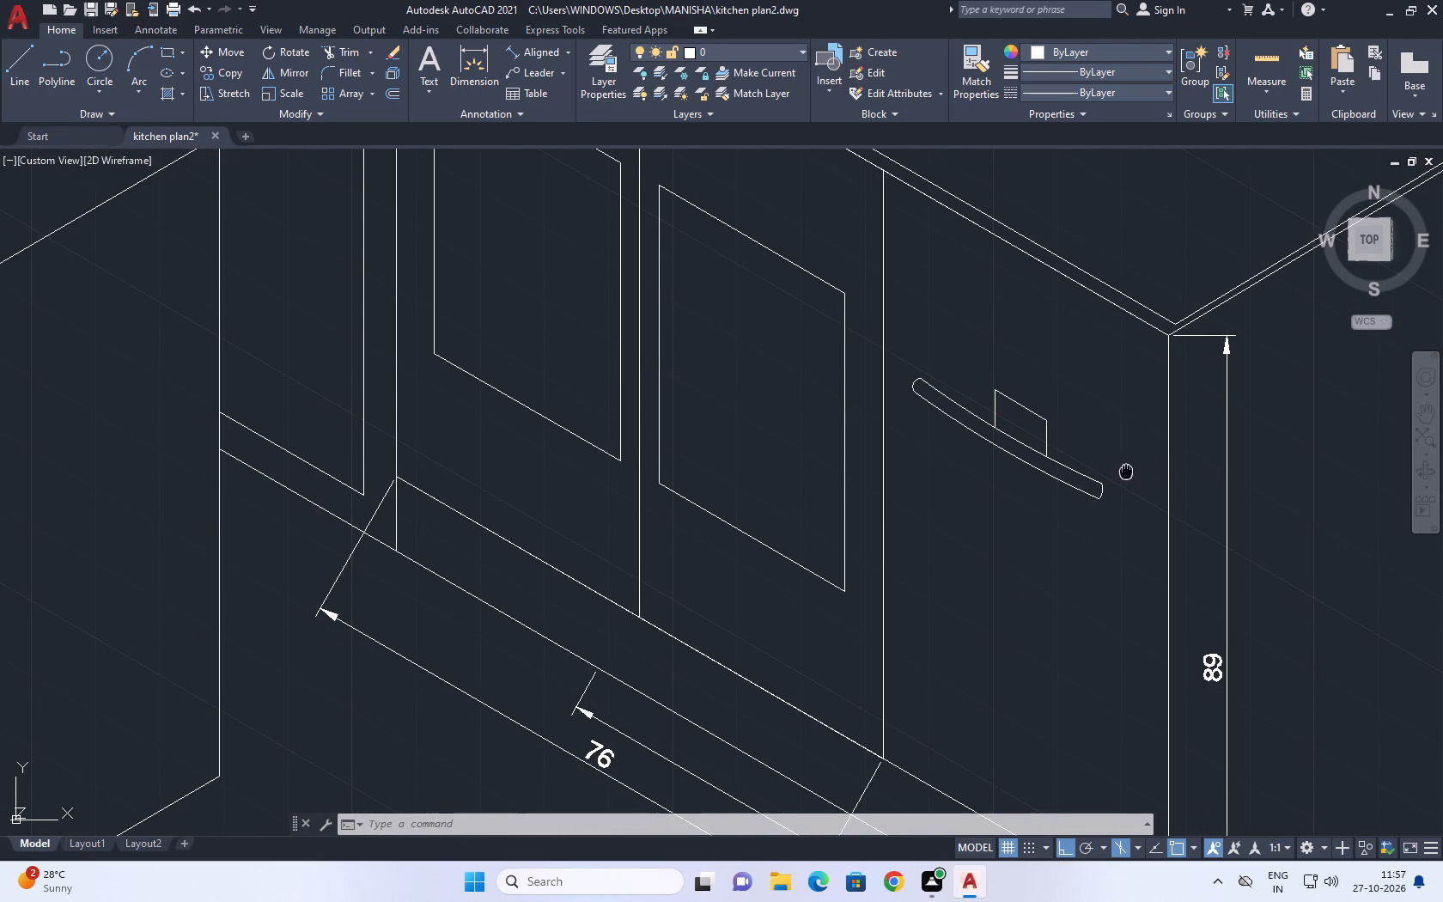
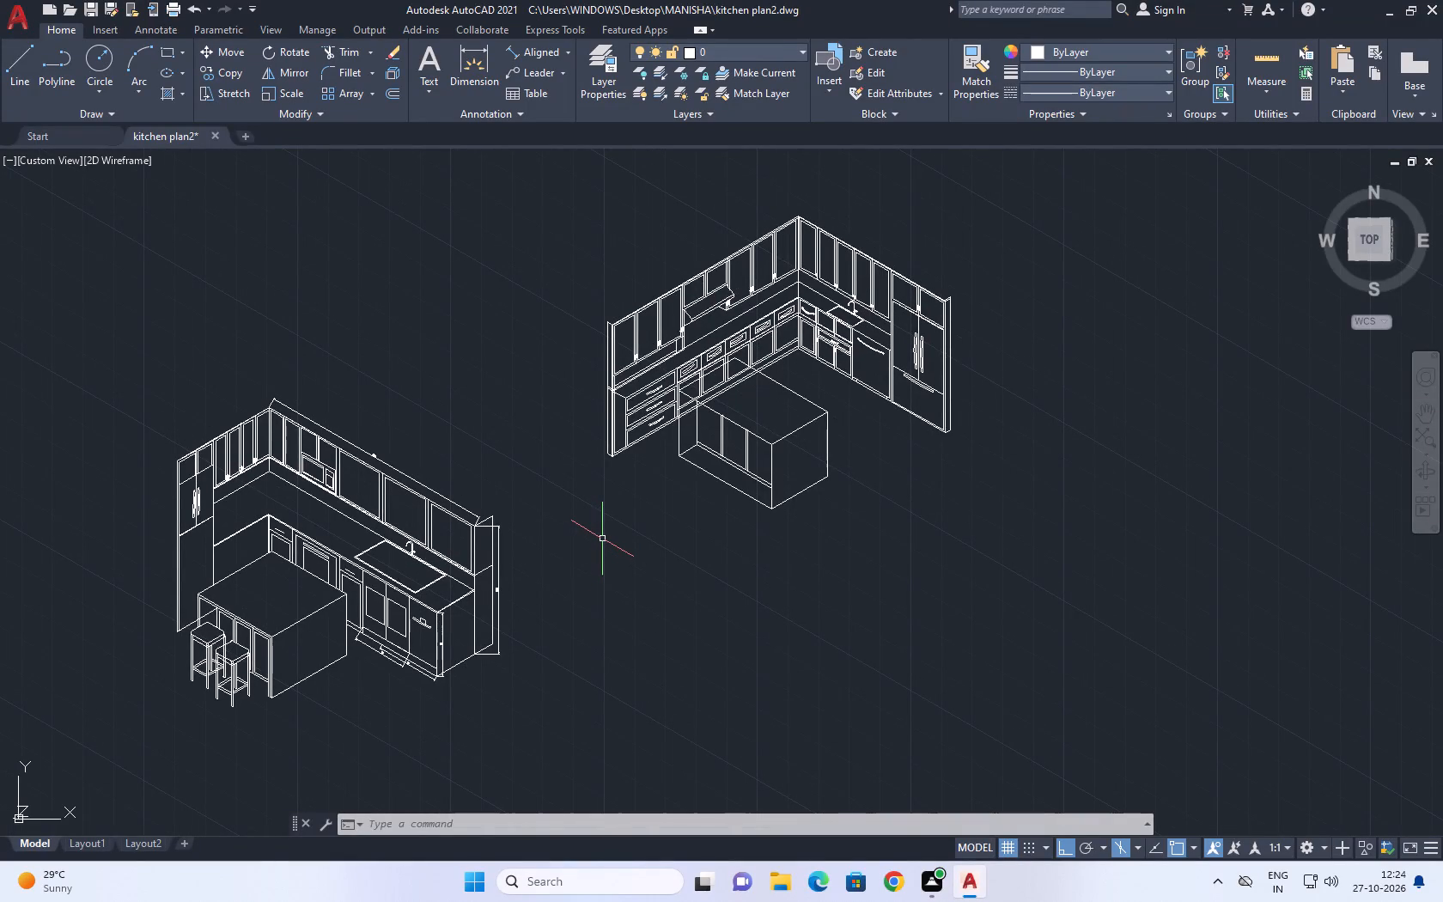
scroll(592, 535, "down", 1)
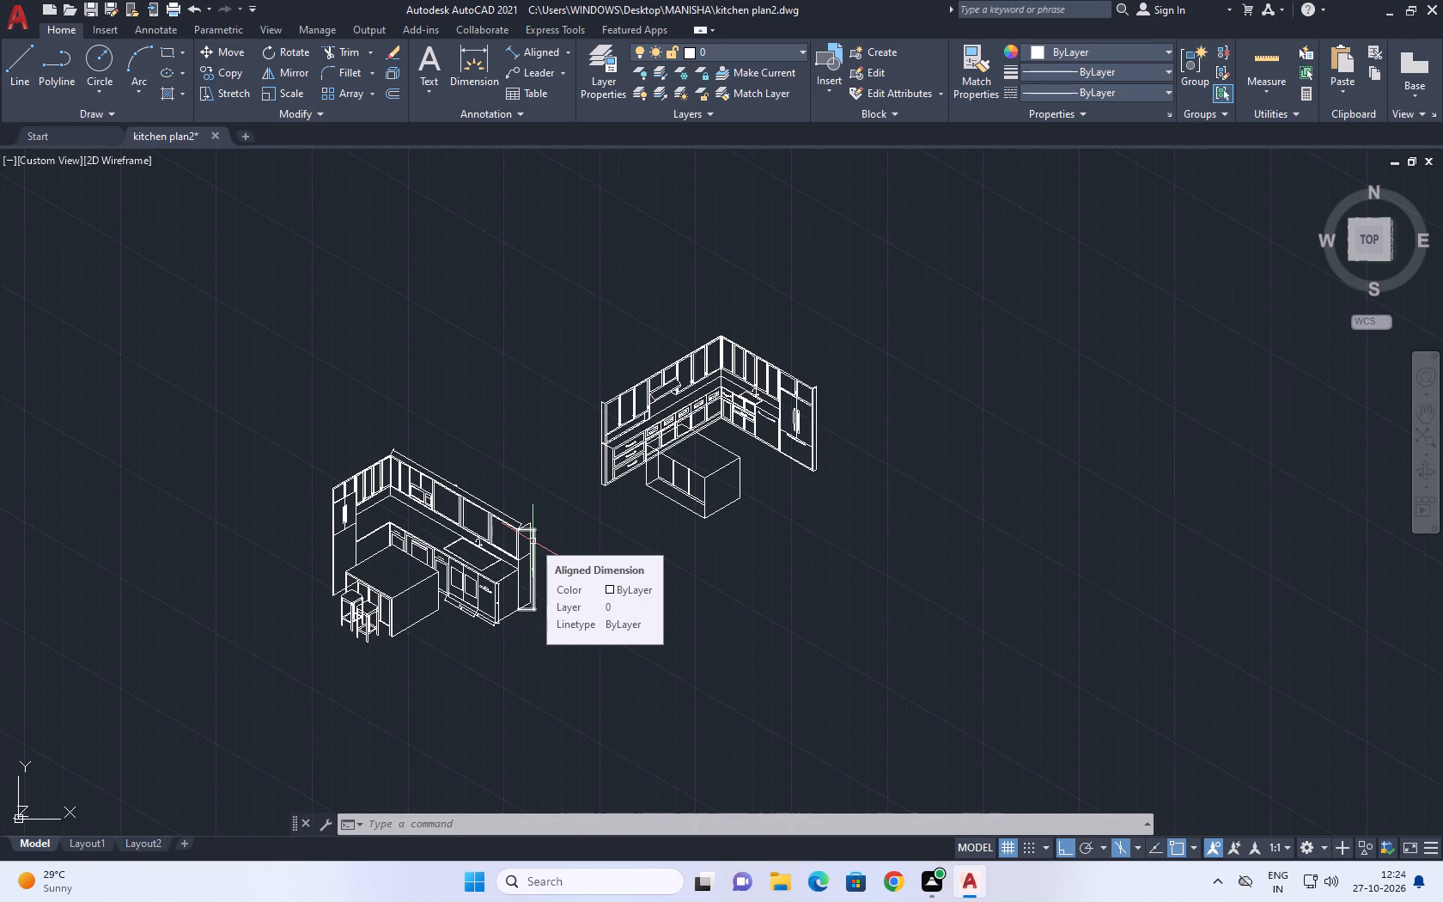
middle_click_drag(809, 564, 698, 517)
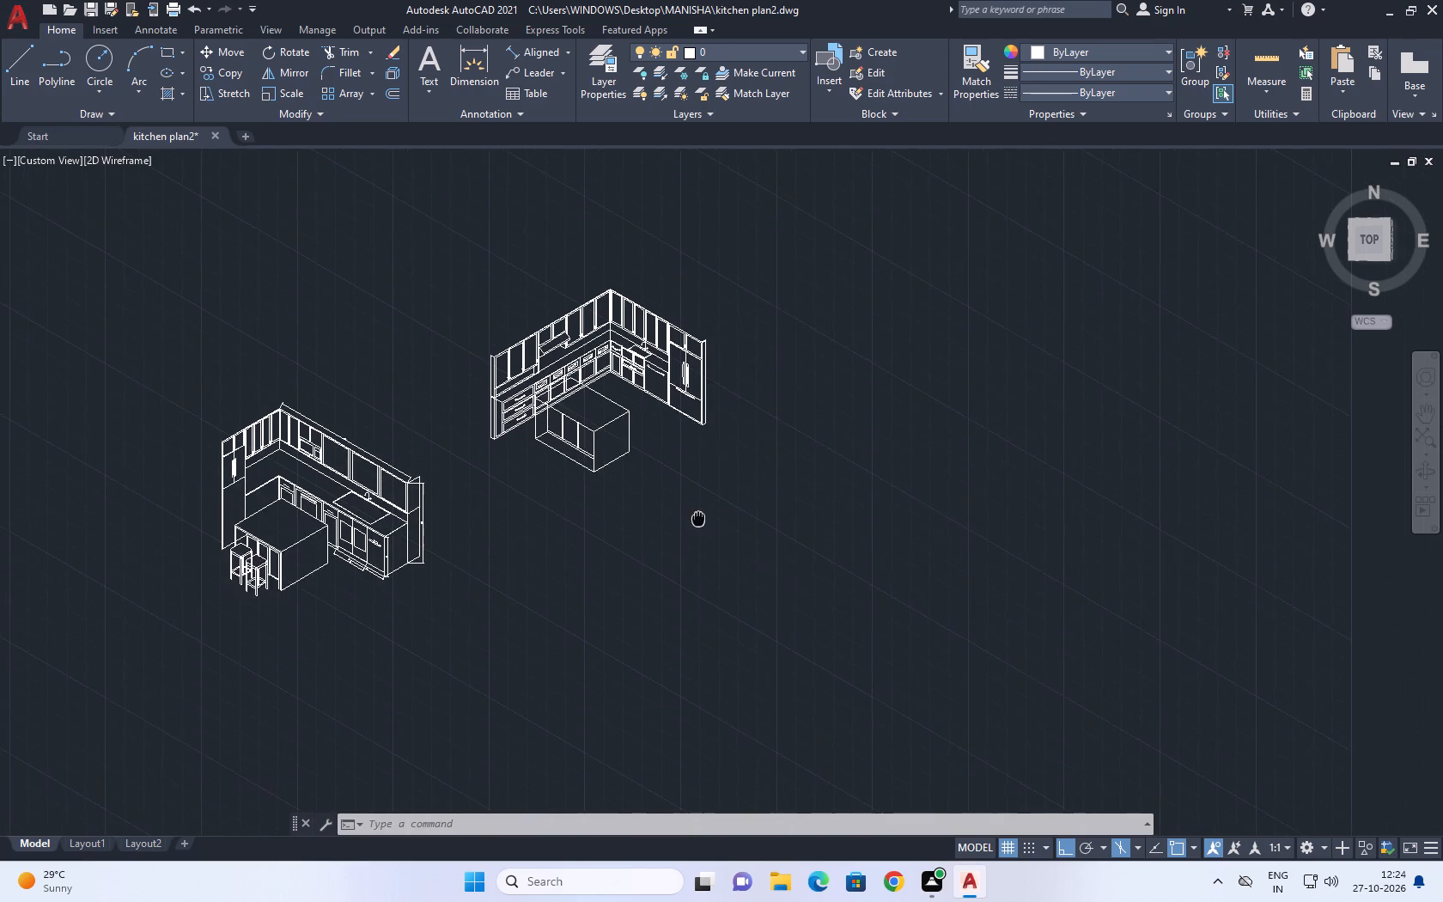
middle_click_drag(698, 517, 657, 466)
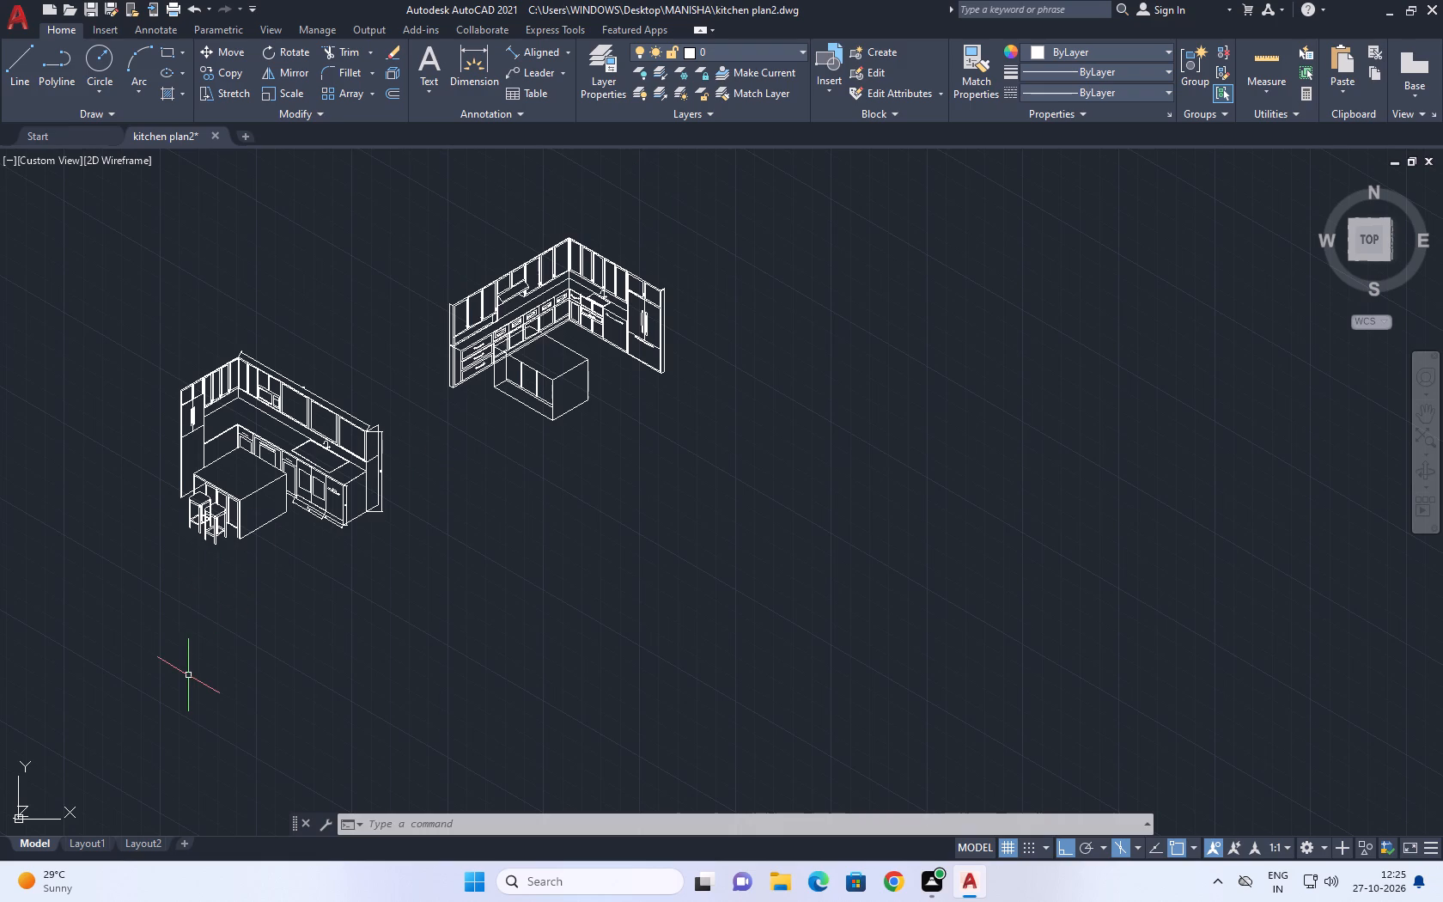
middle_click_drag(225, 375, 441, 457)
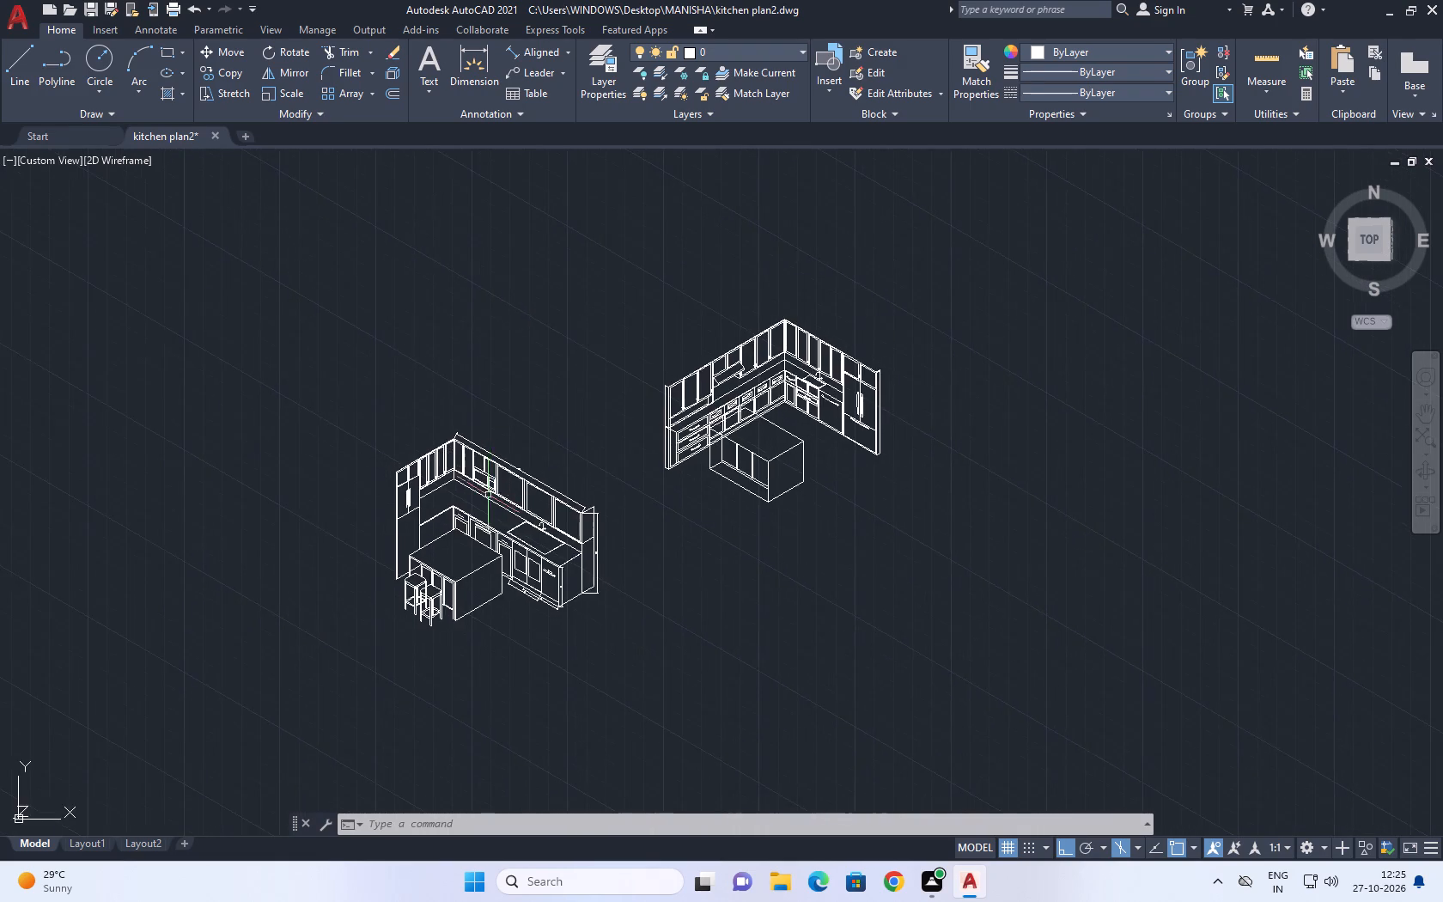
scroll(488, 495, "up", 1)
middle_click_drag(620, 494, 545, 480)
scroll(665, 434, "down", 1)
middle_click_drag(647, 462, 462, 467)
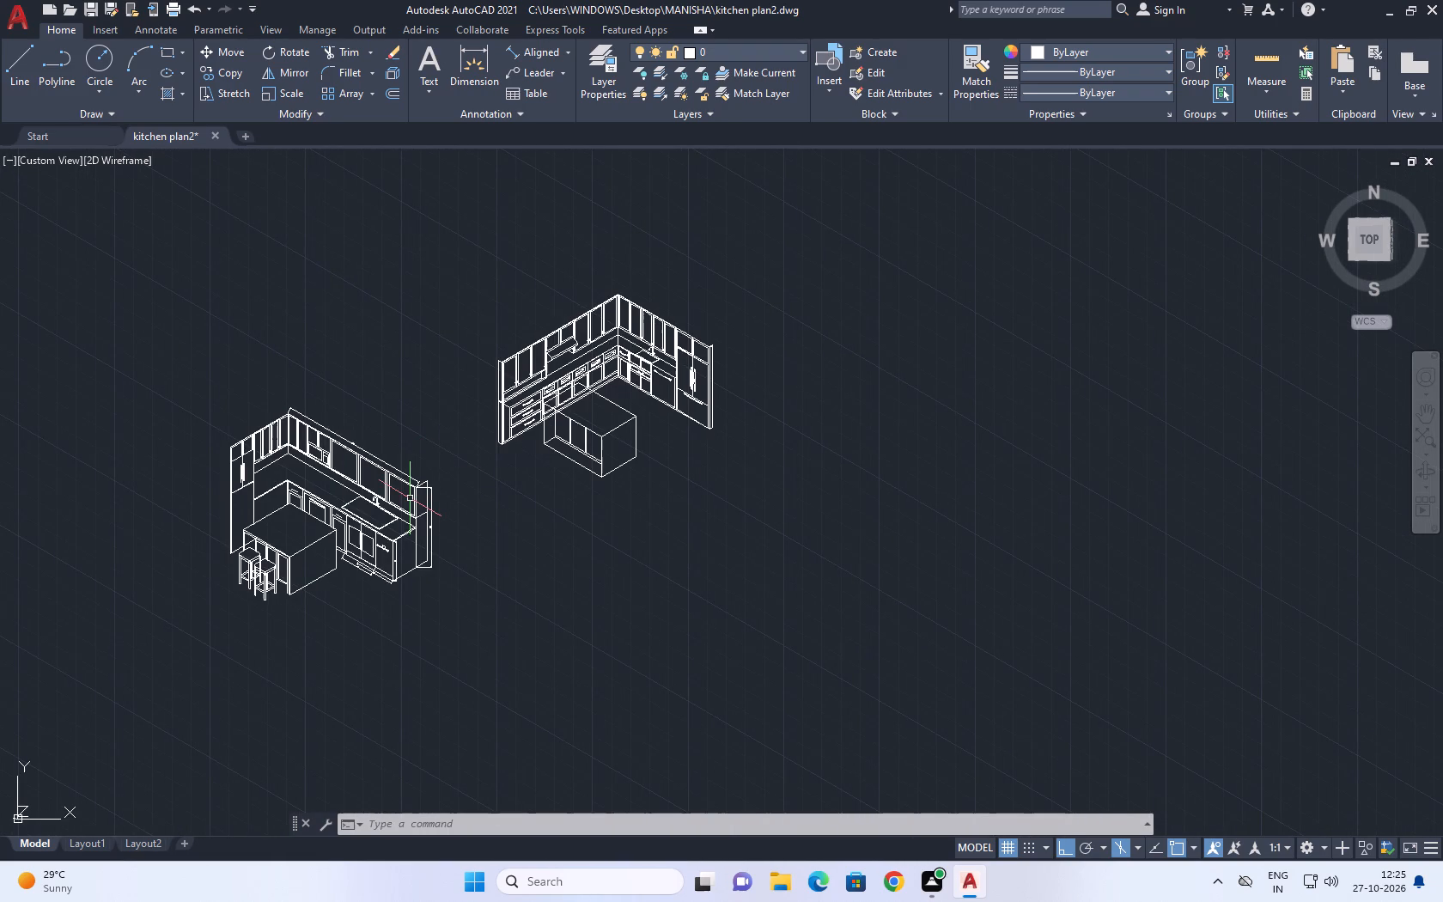
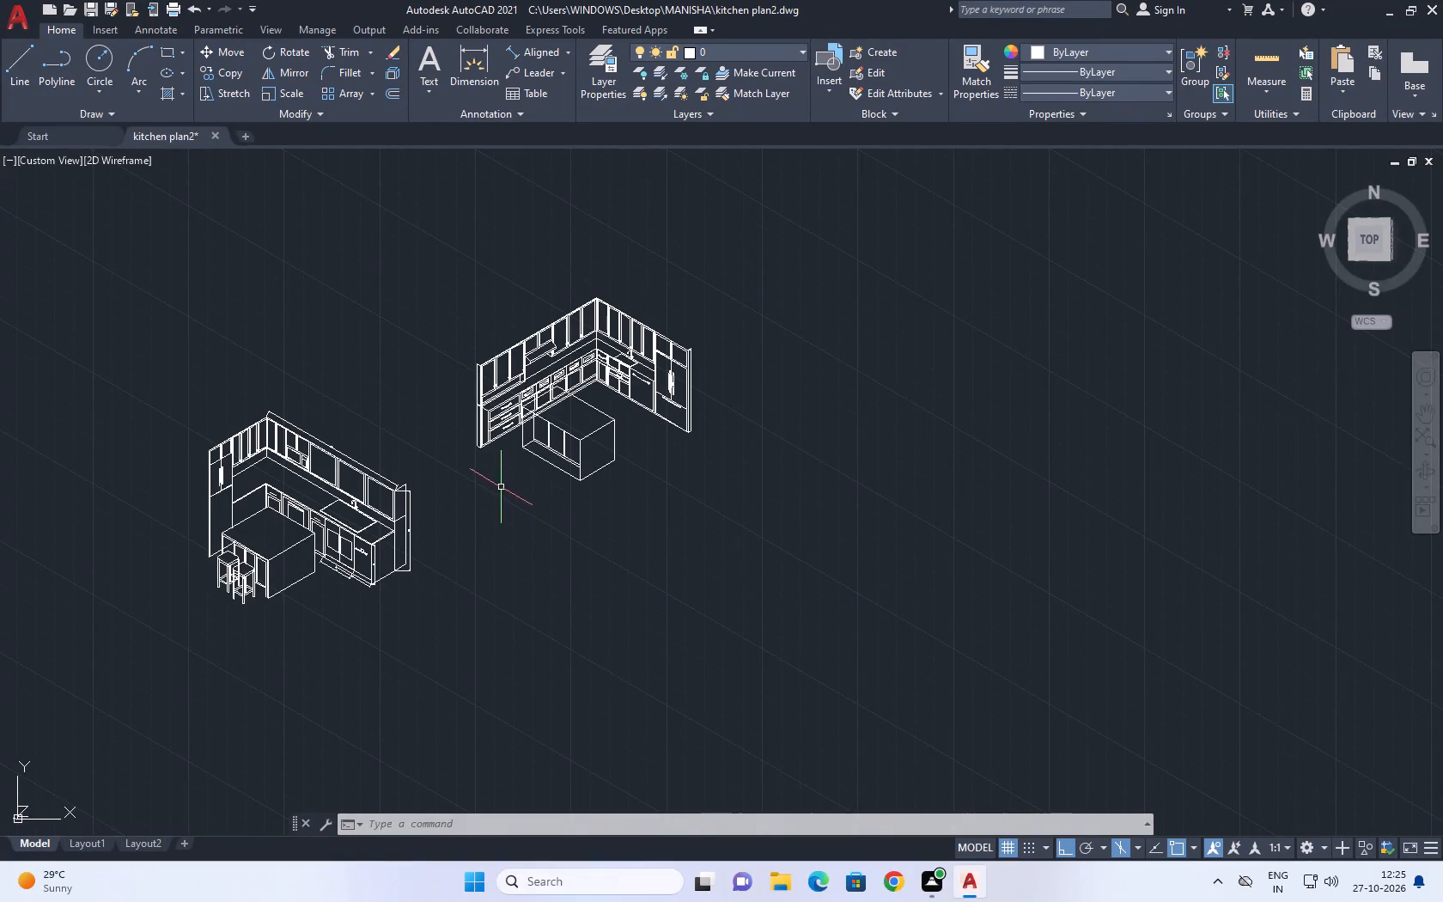
Save the drawing through Save As under its existing name, kitchen plan2, in AutoCAD 2018 format, replacing the existing file.
middle_click_drag(519, 473, 633, 466)
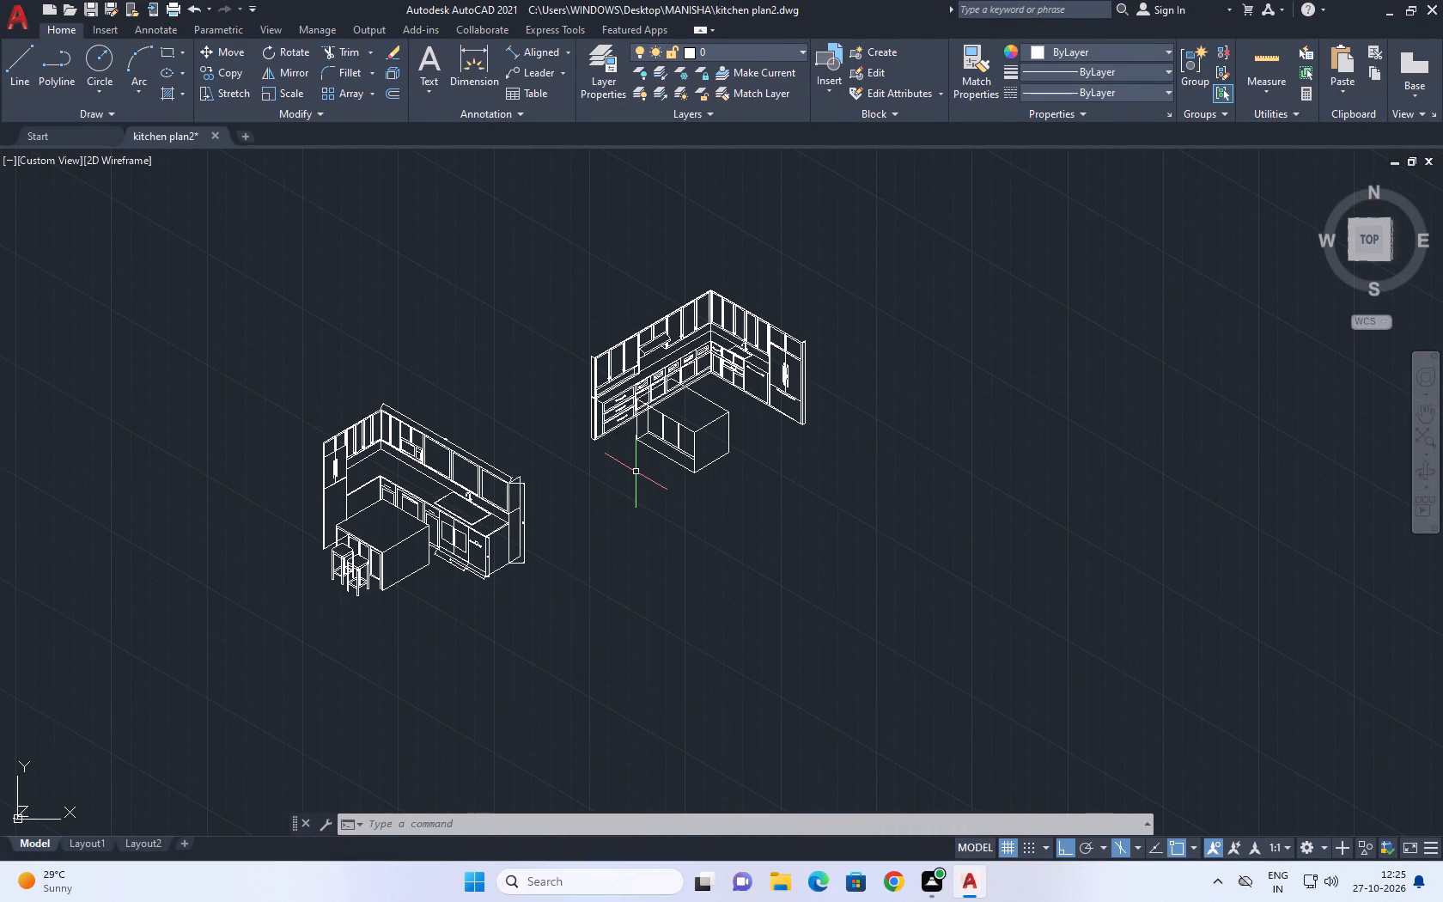
left_click(33, 17)
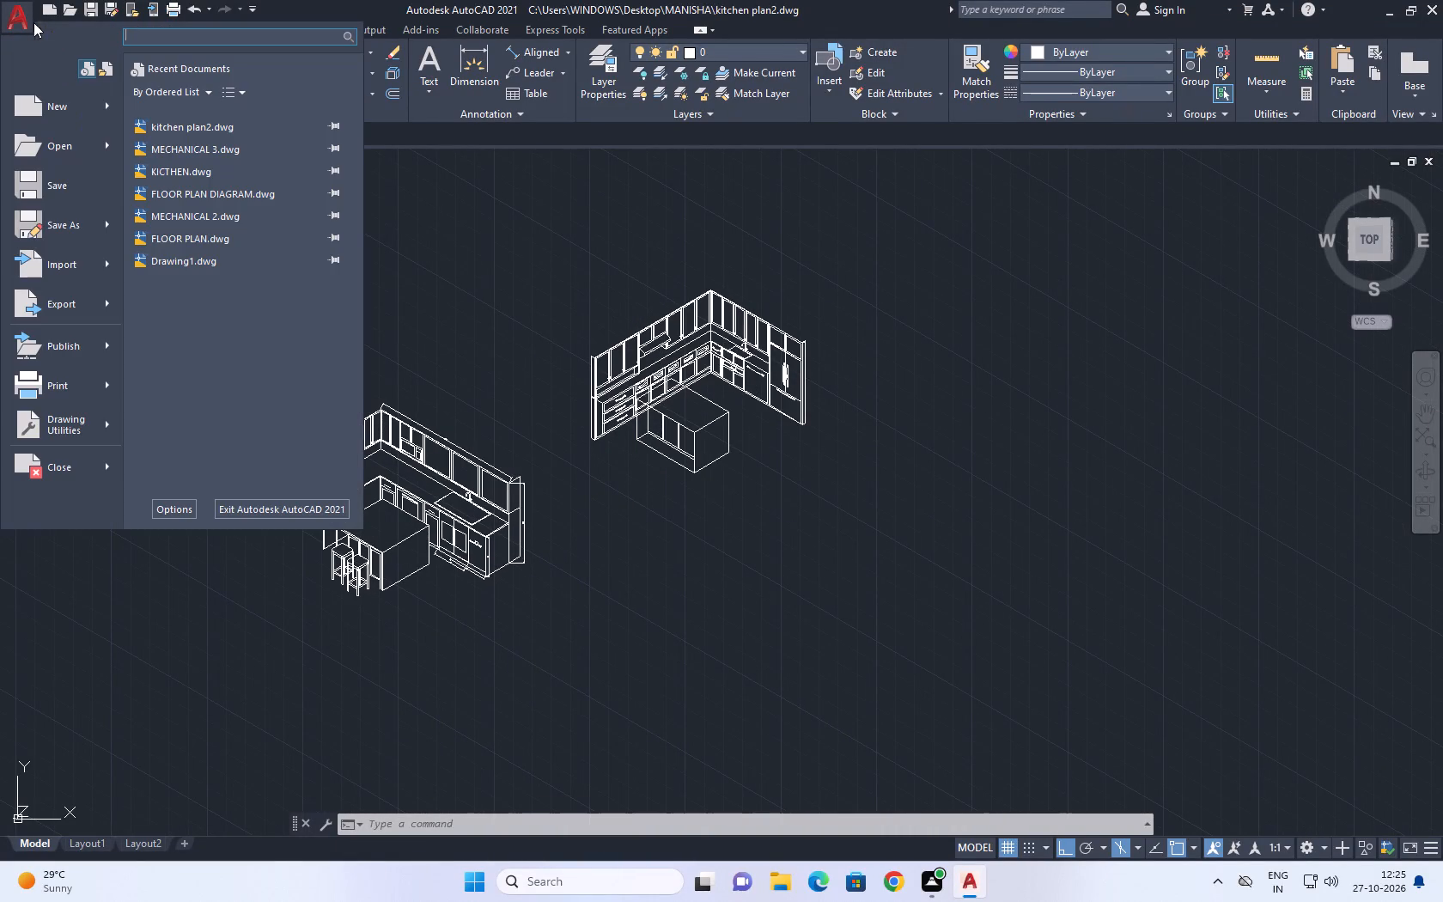
left_click(70, 224)
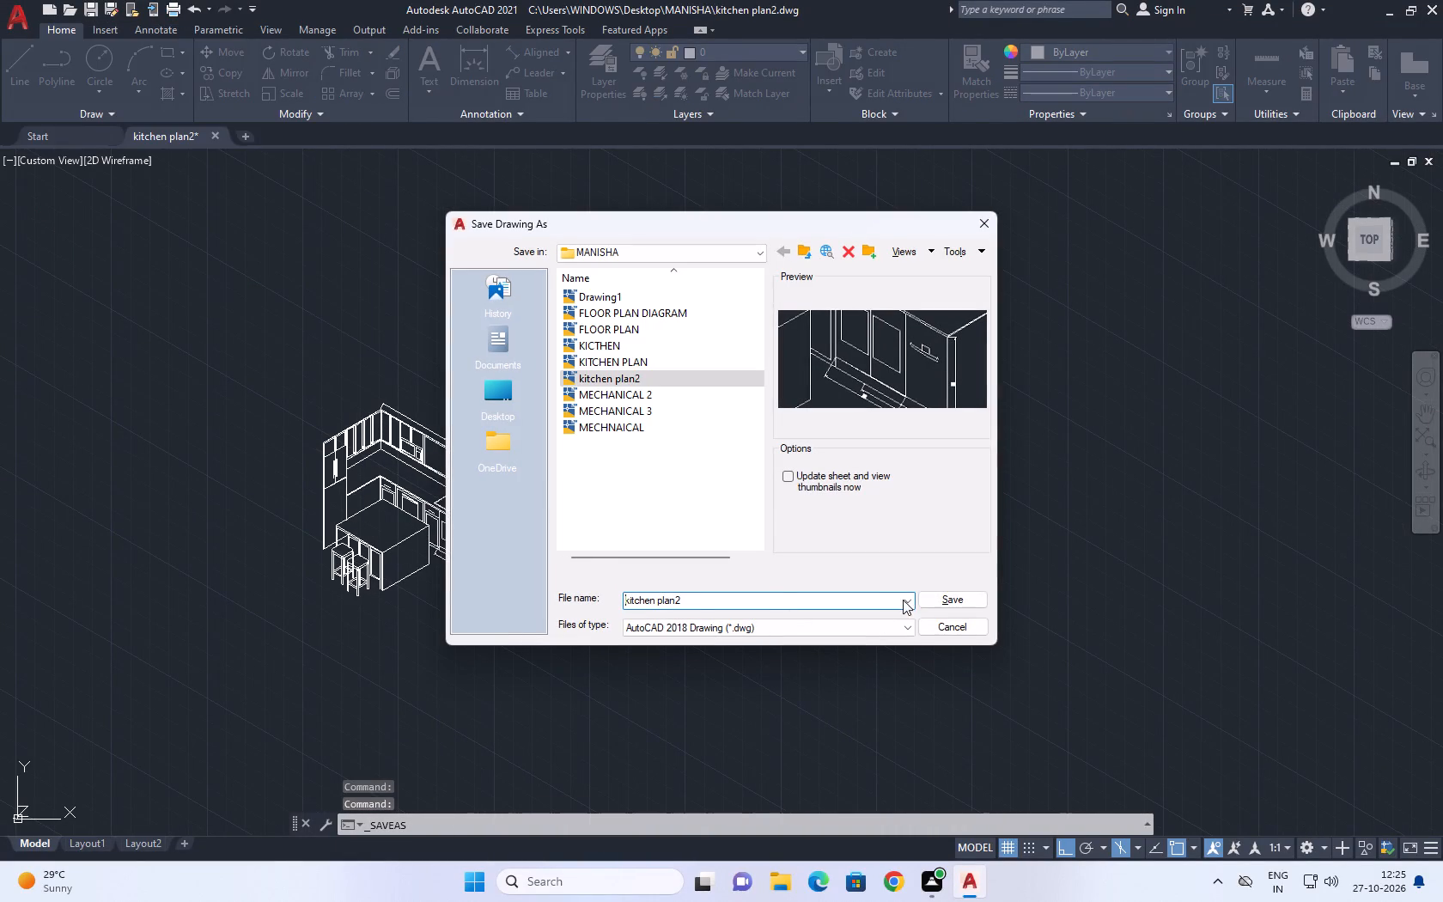
left_click(939, 595)
left_click(685, 478)
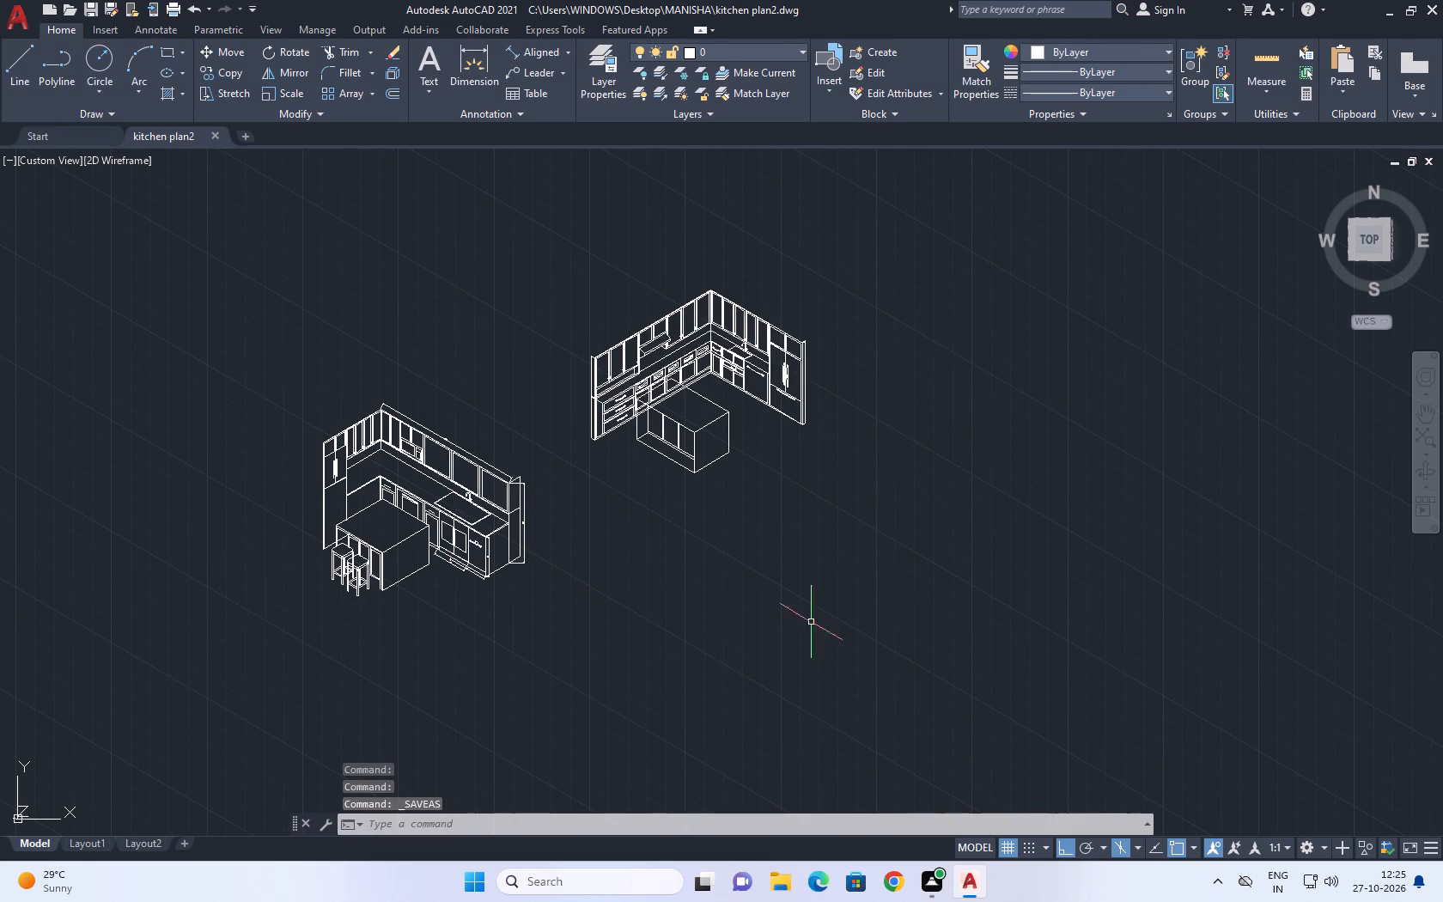
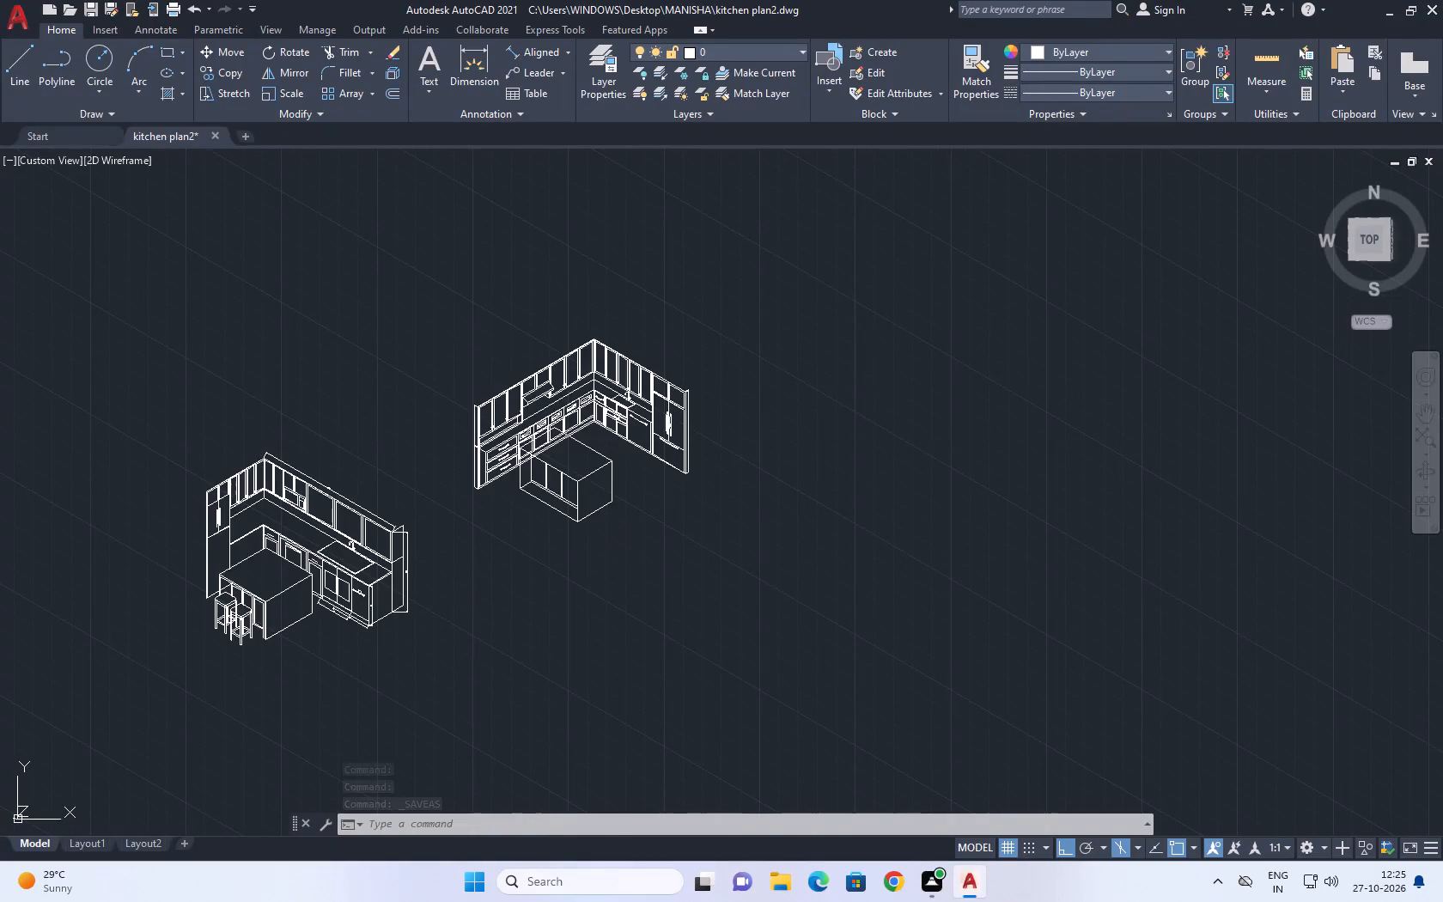
Set up a plot with the previous plot settings, window the kitchen with the bar stools as plot area, and preview it.
left_click(593, 262)
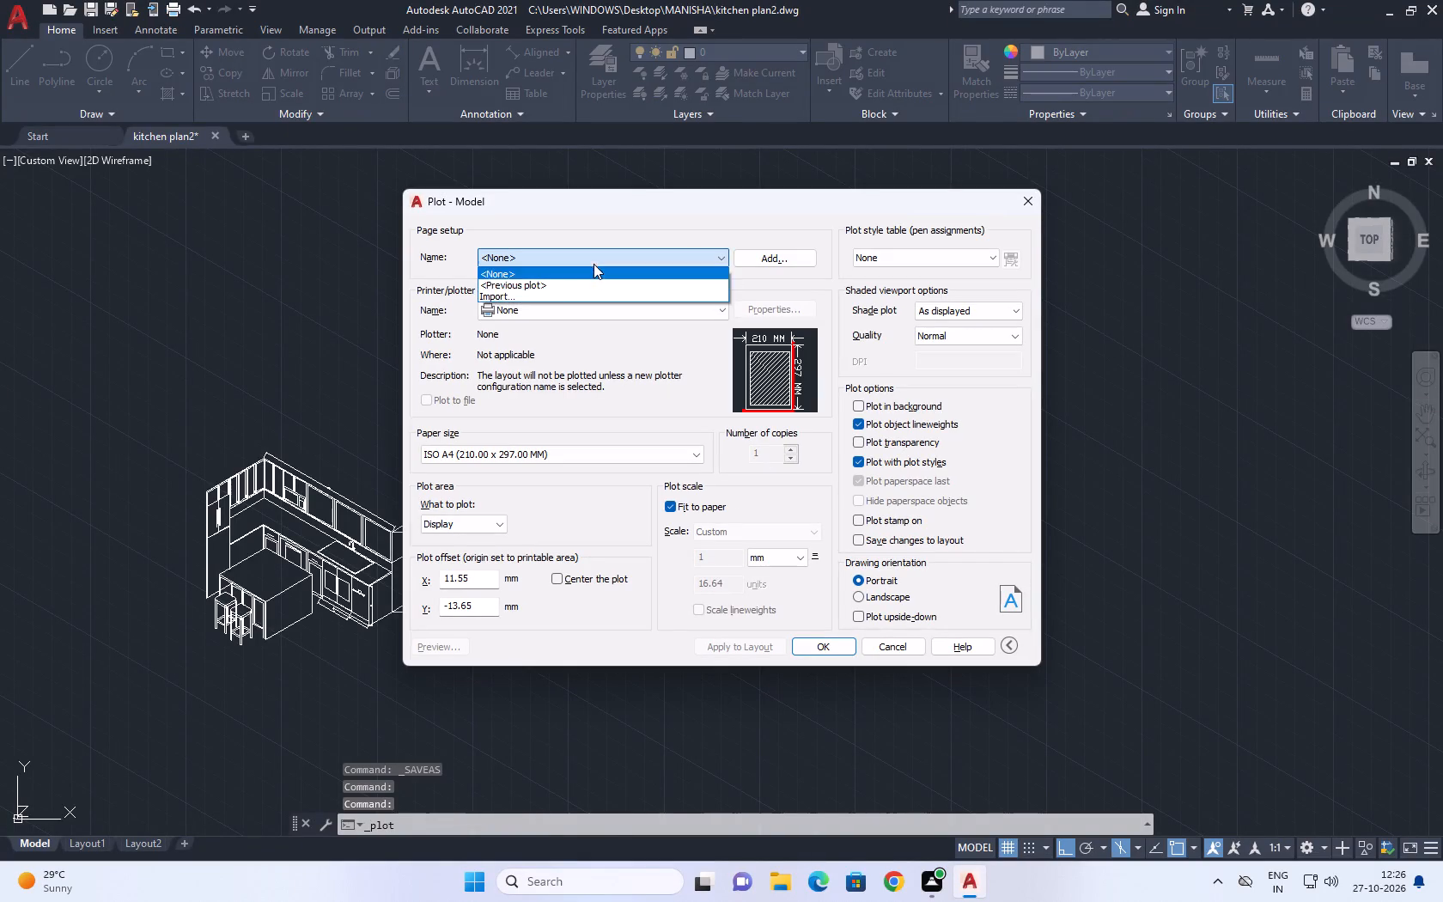
left_click(573, 288)
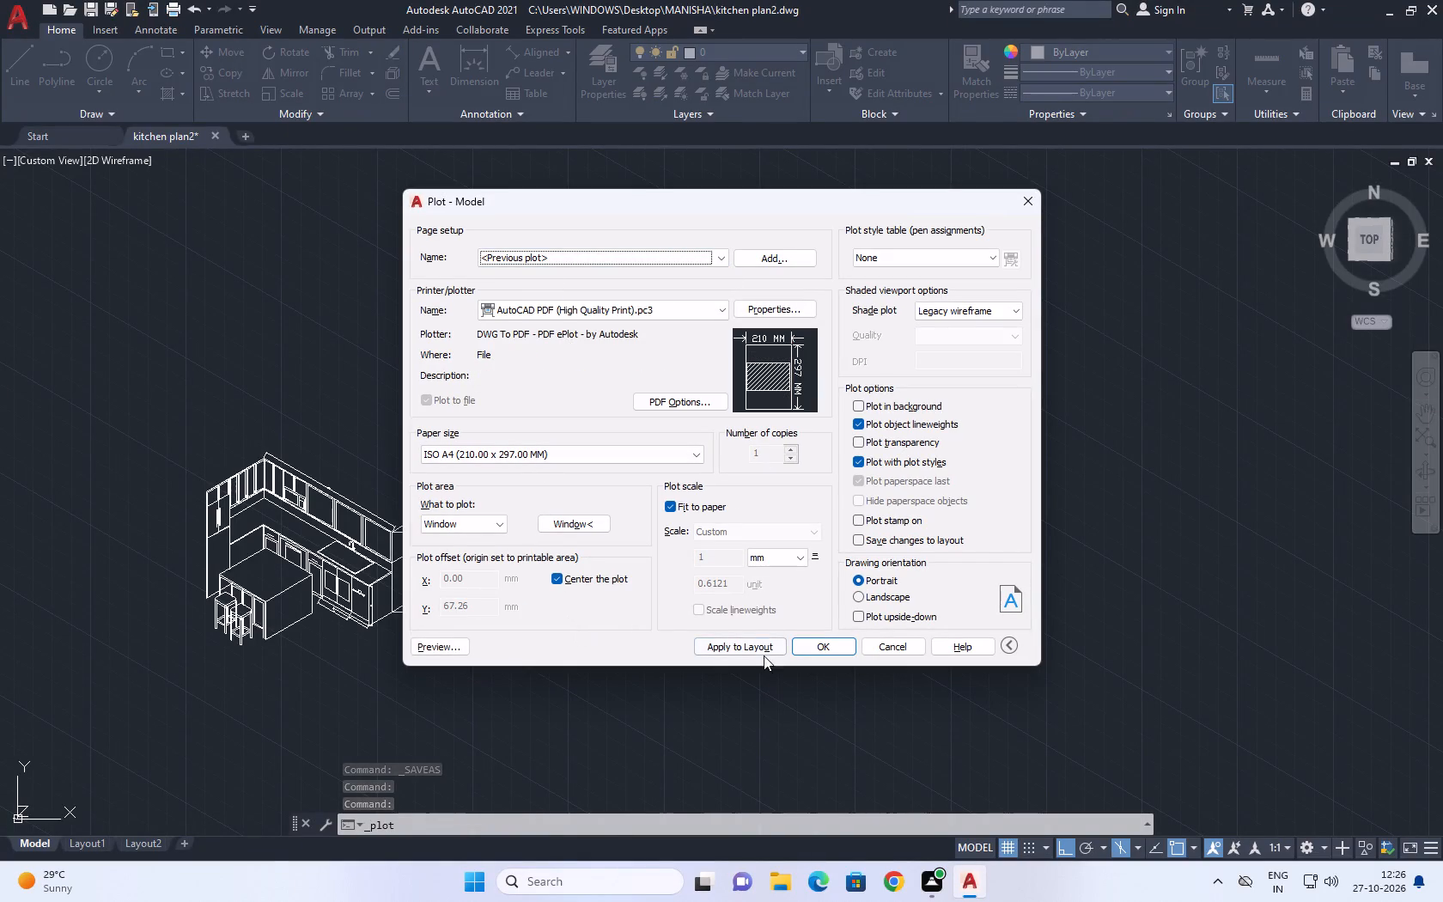
left_click(575, 521)
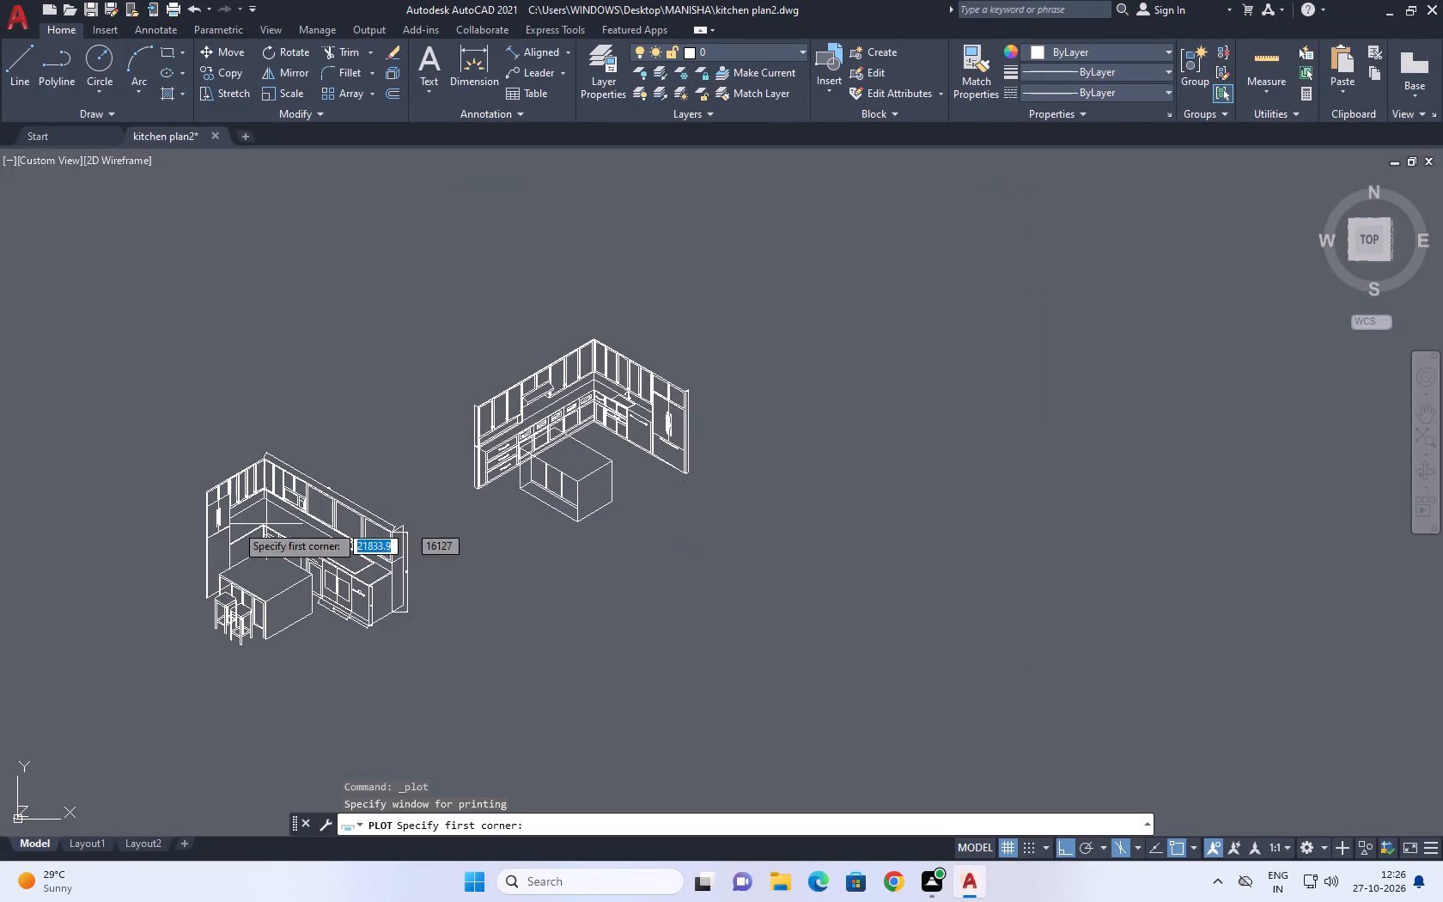
middle_click_drag(155, 502, 332, 419)
scroll(338, 393, "up", 1)
left_click(362, 318)
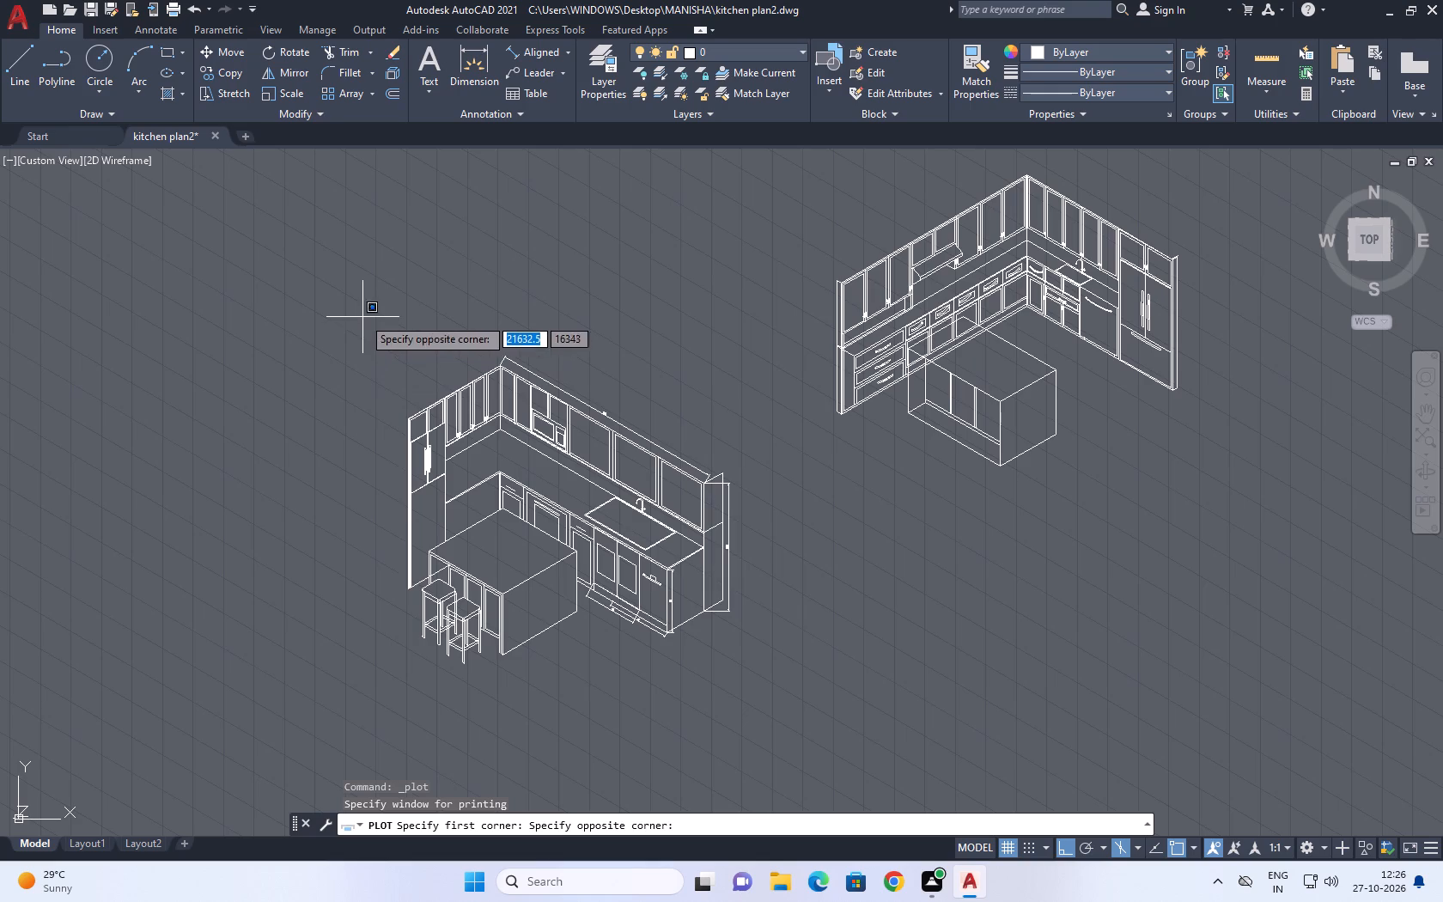
left_click(756, 681)
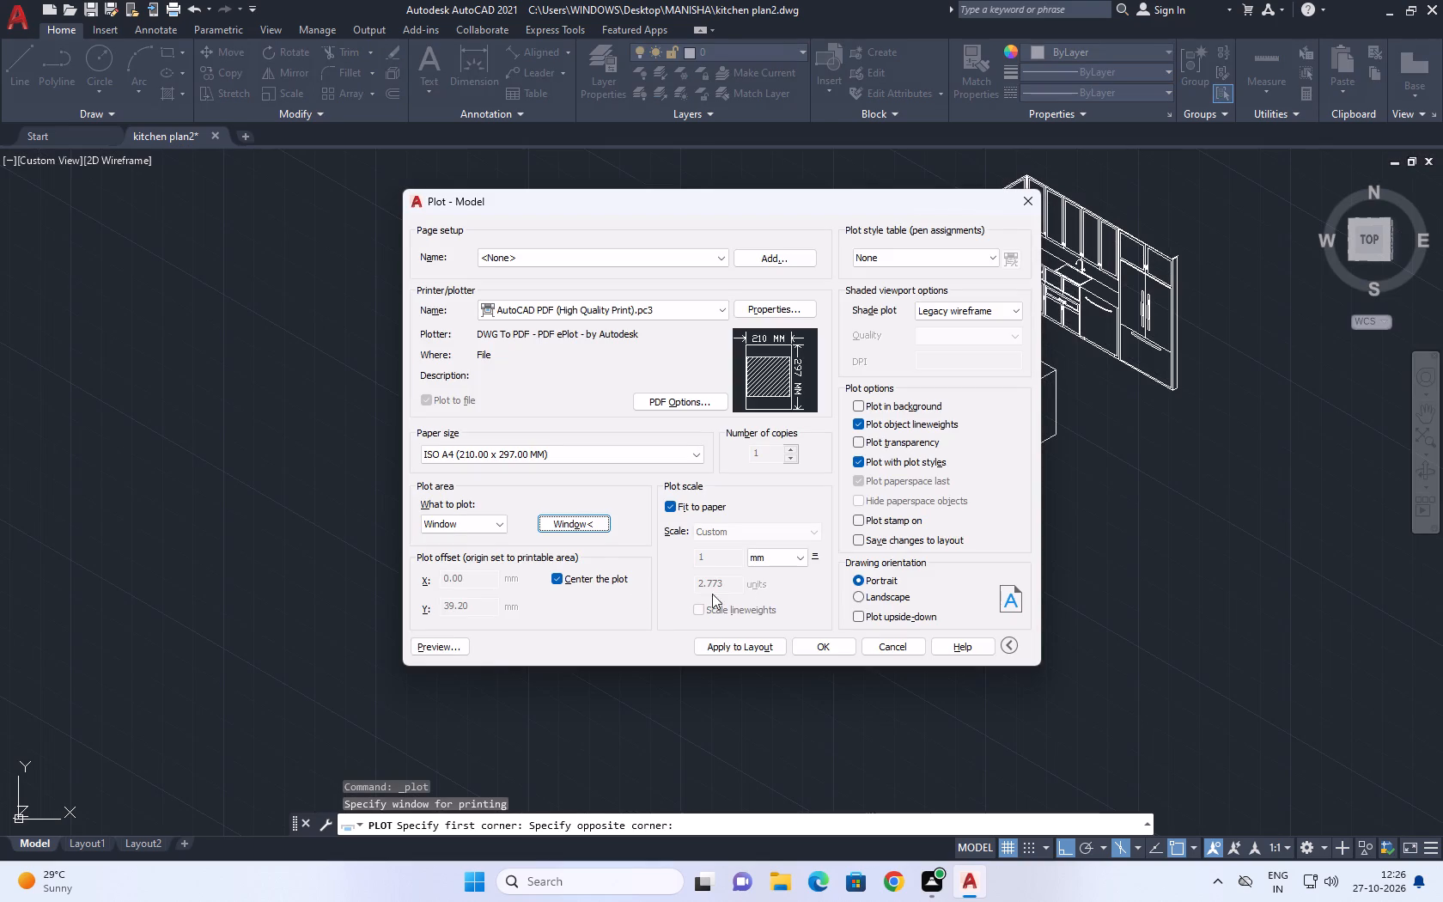
left_click(448, 643)
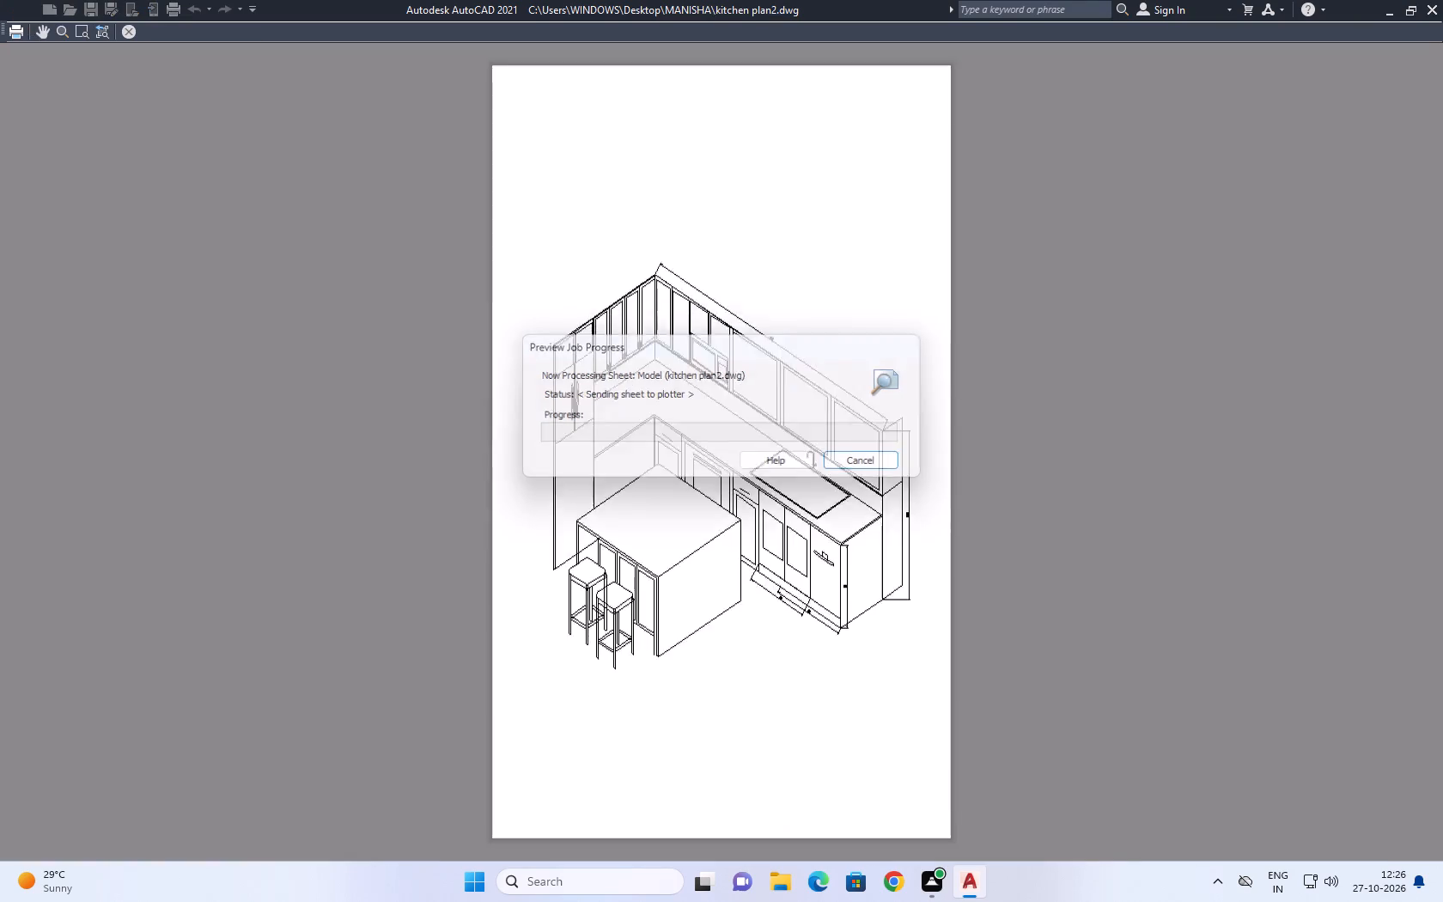
scroll(673, 468, "up", 2)
middle_click_drag(795, 430, 782, 438)
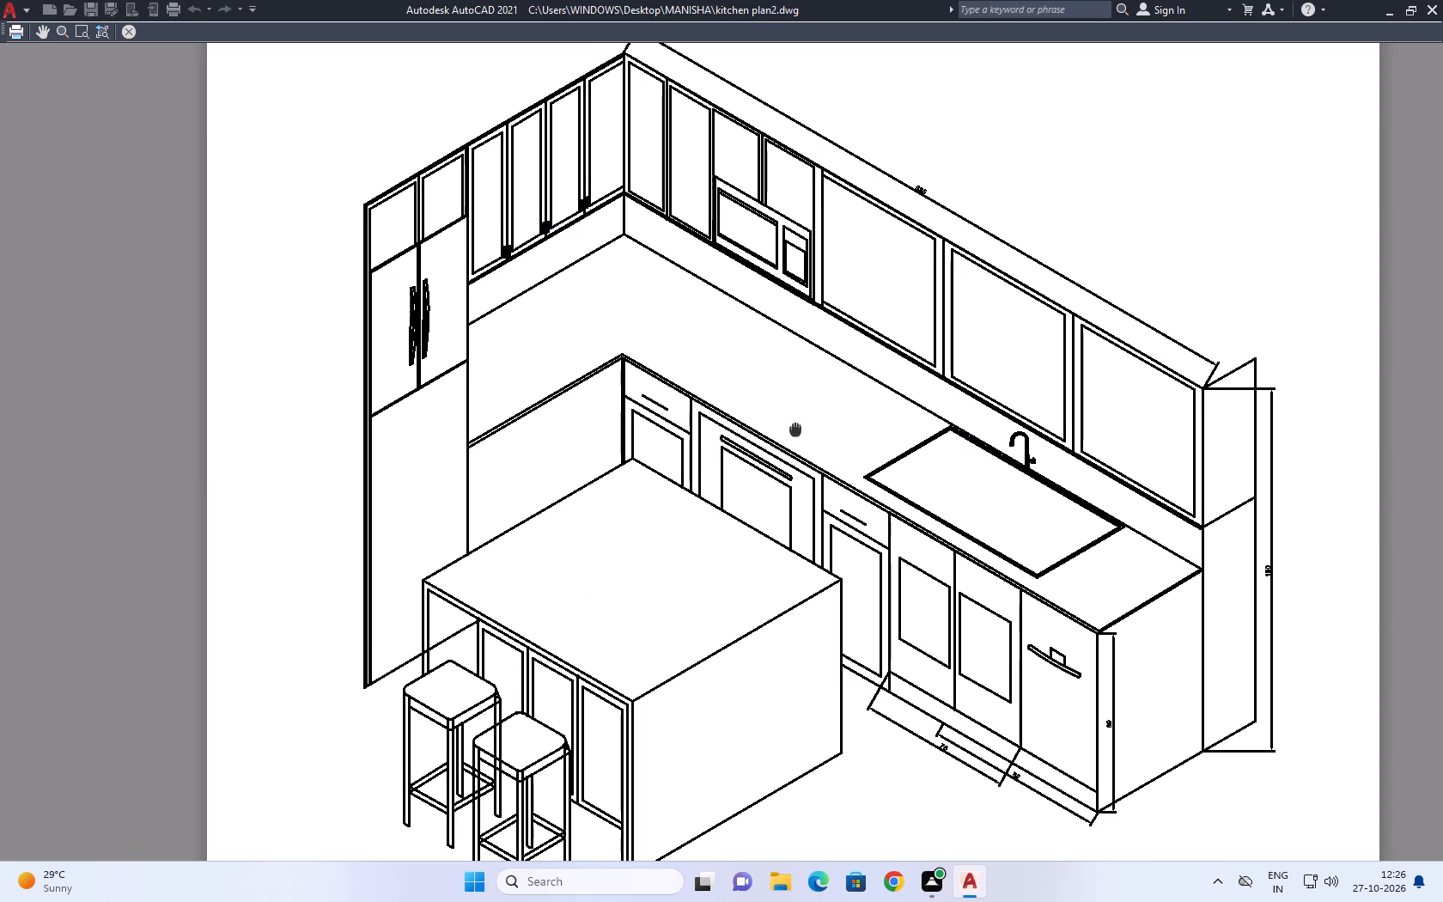
middle_click_drag(782, 438, 673, 499)
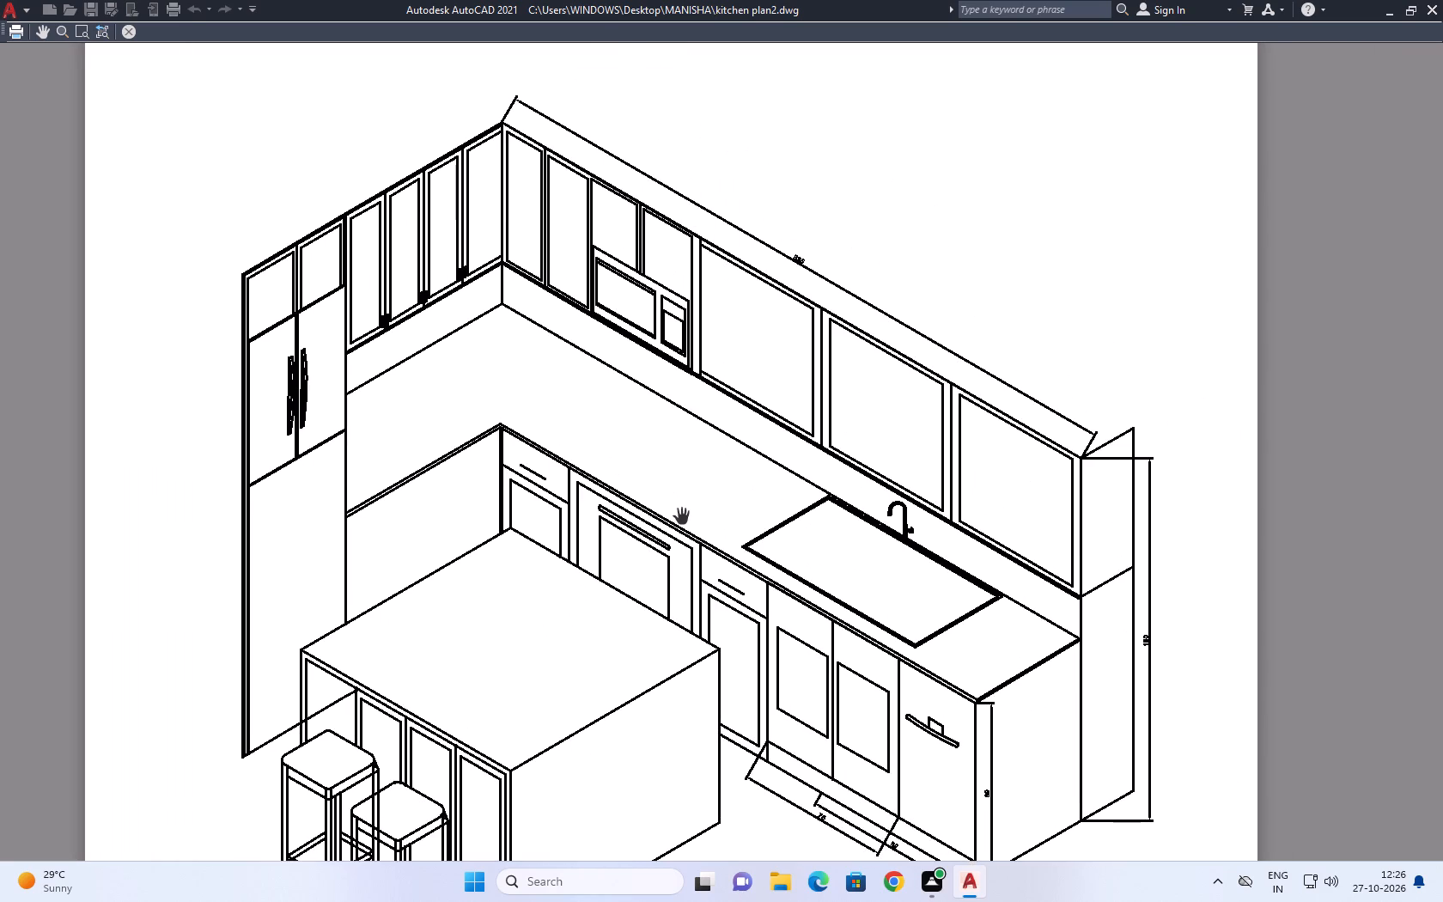
key("Return")
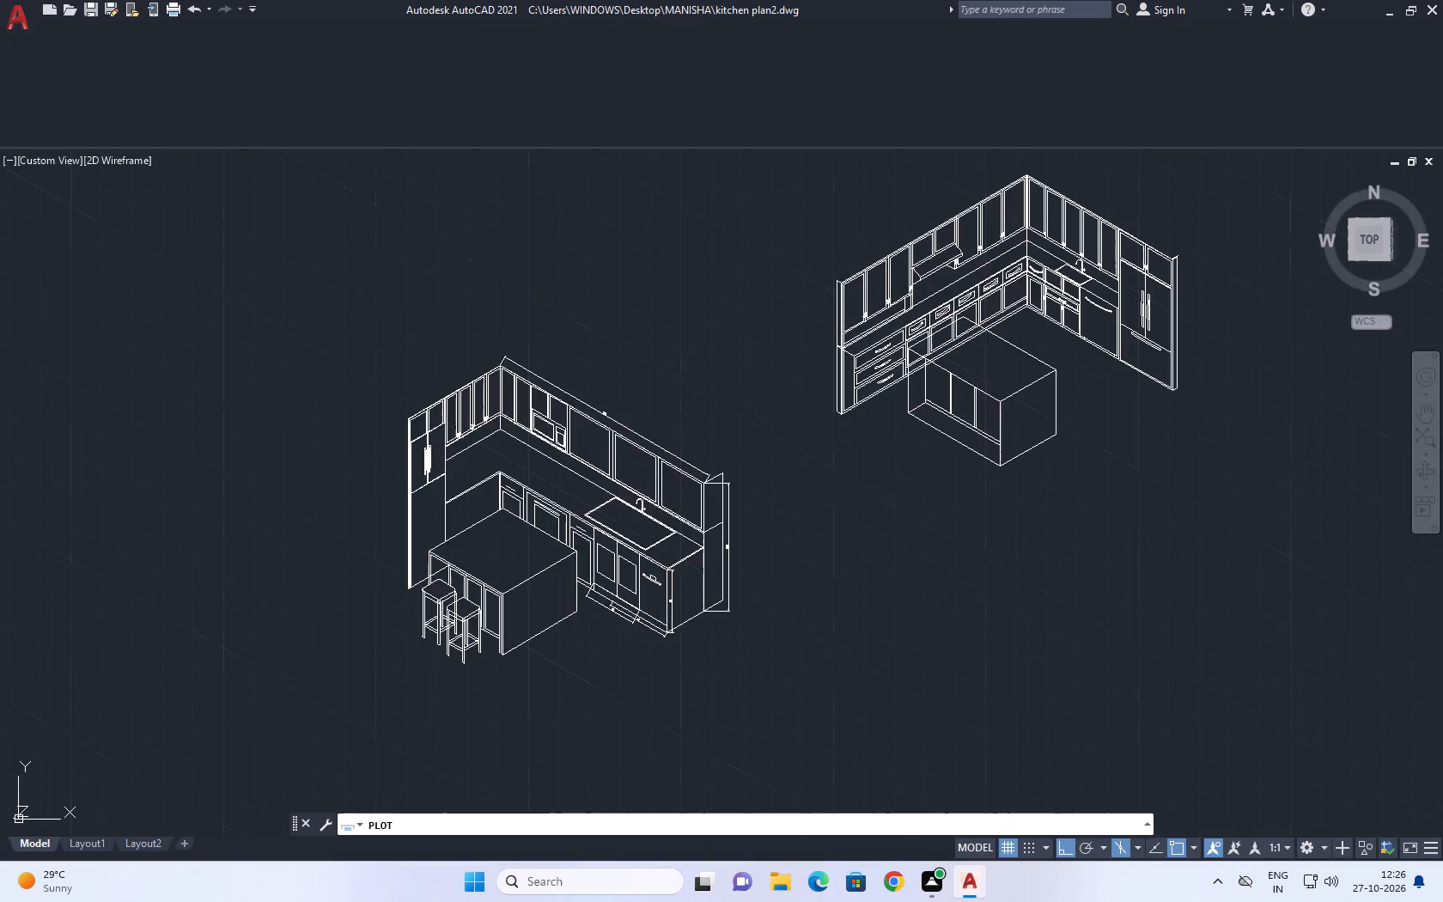
Plot the stool kitchen to PDF as kitchen plan2-Model in the desktop's MANISHA folder and close the opened PDF.
left_click(807, 645)
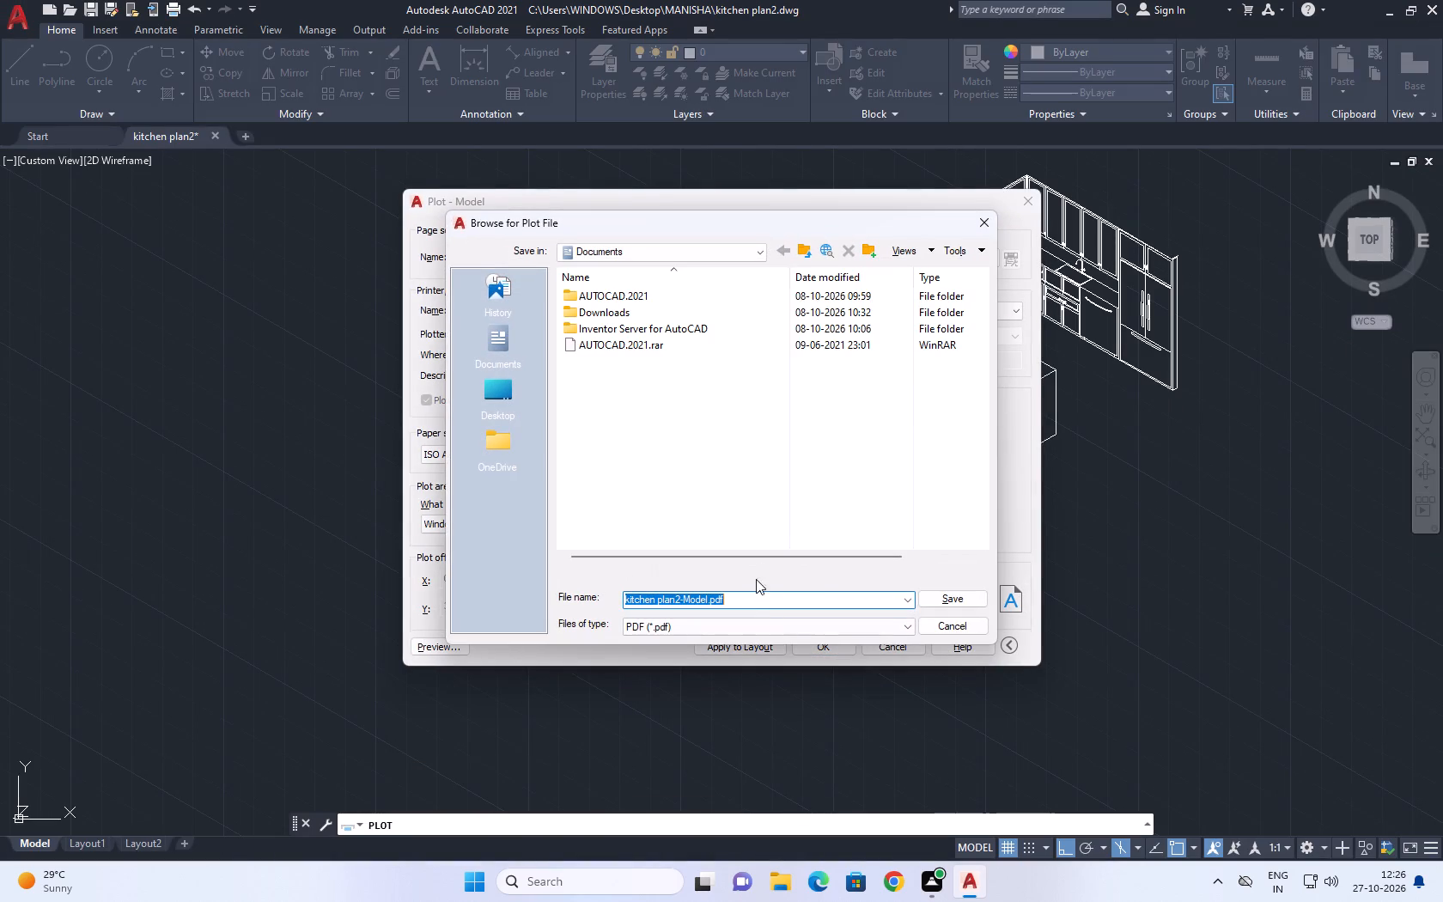
left_click(502, 398)
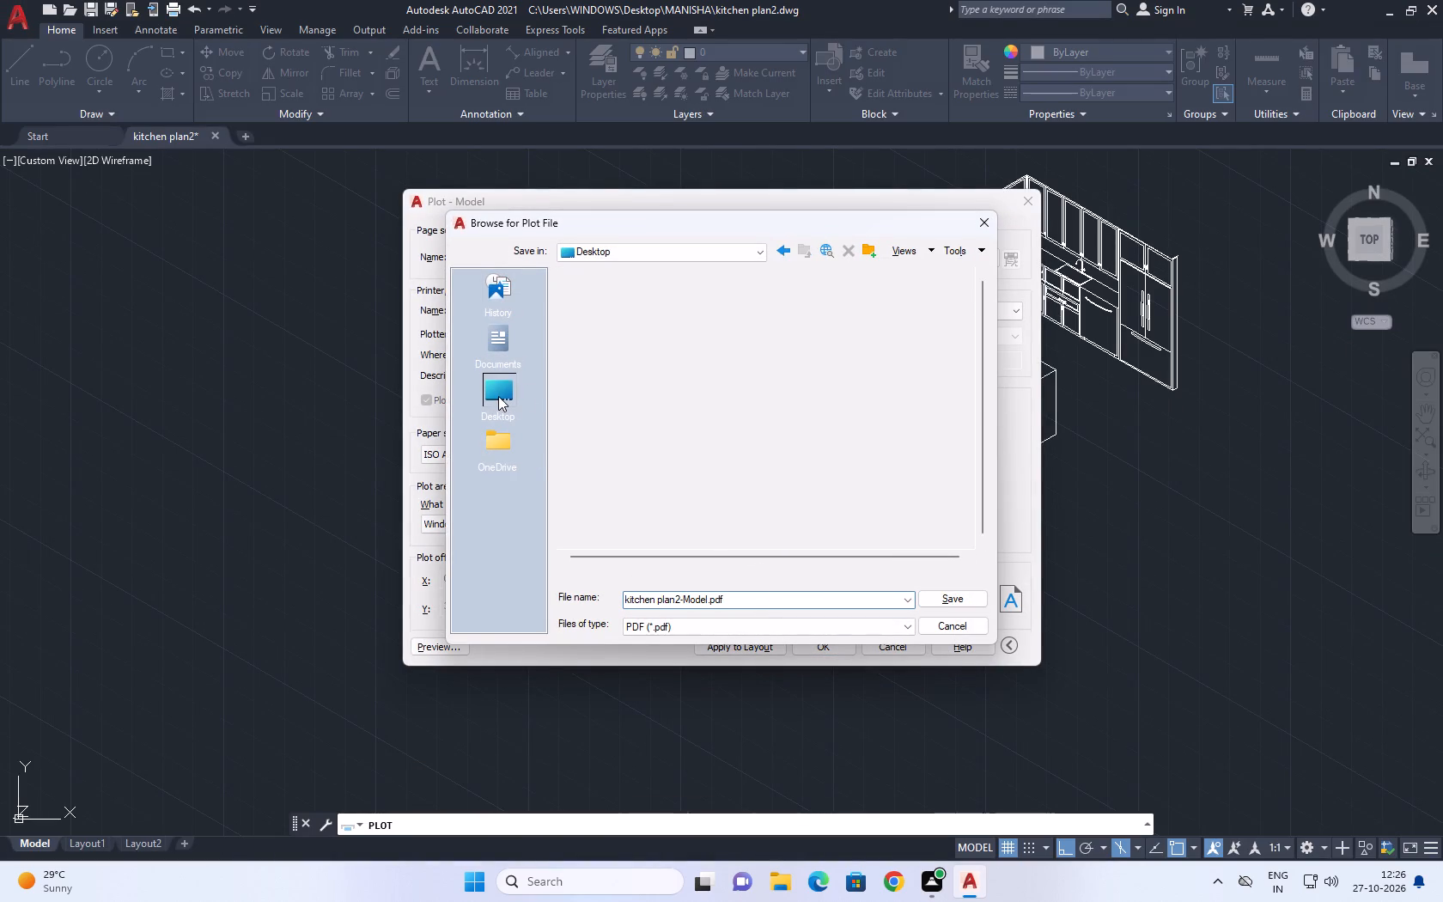
scroll(641, 485, "down", 6)
double_click(627, 492)
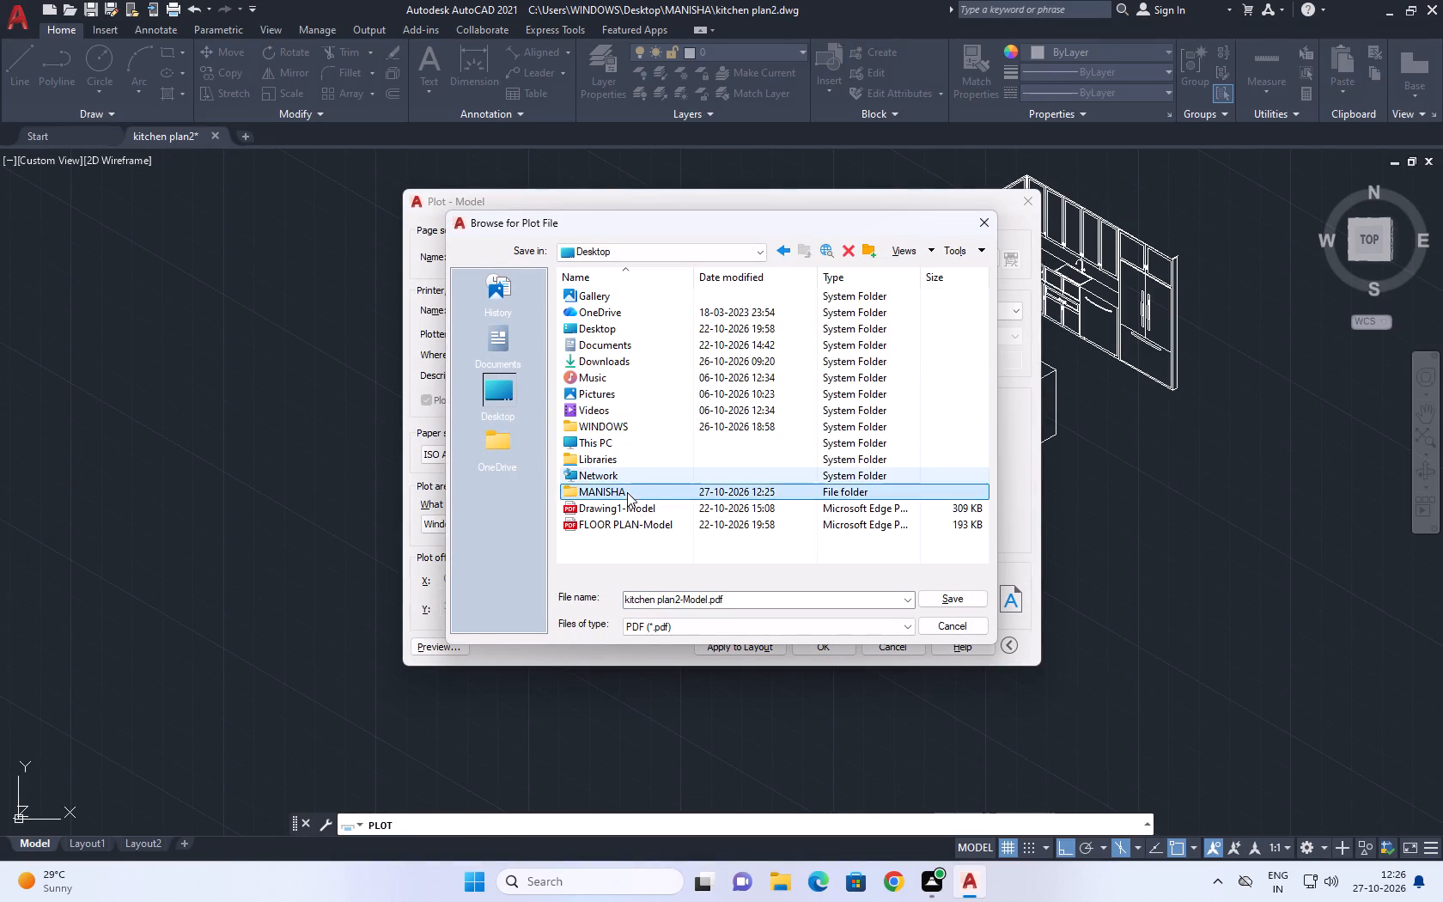
left_click(954, 600)
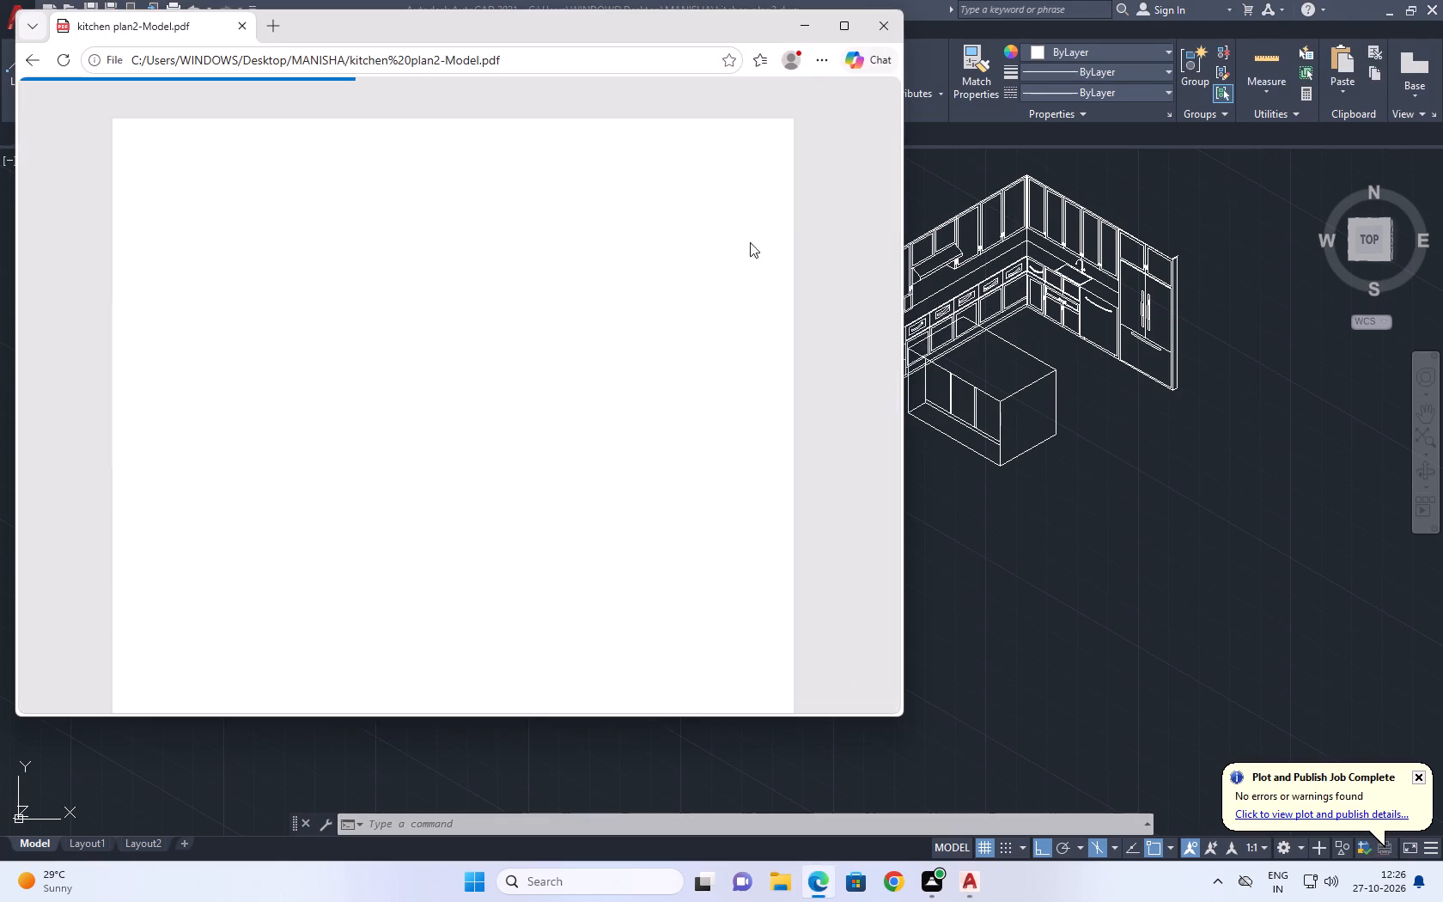
left_click(889, 27)
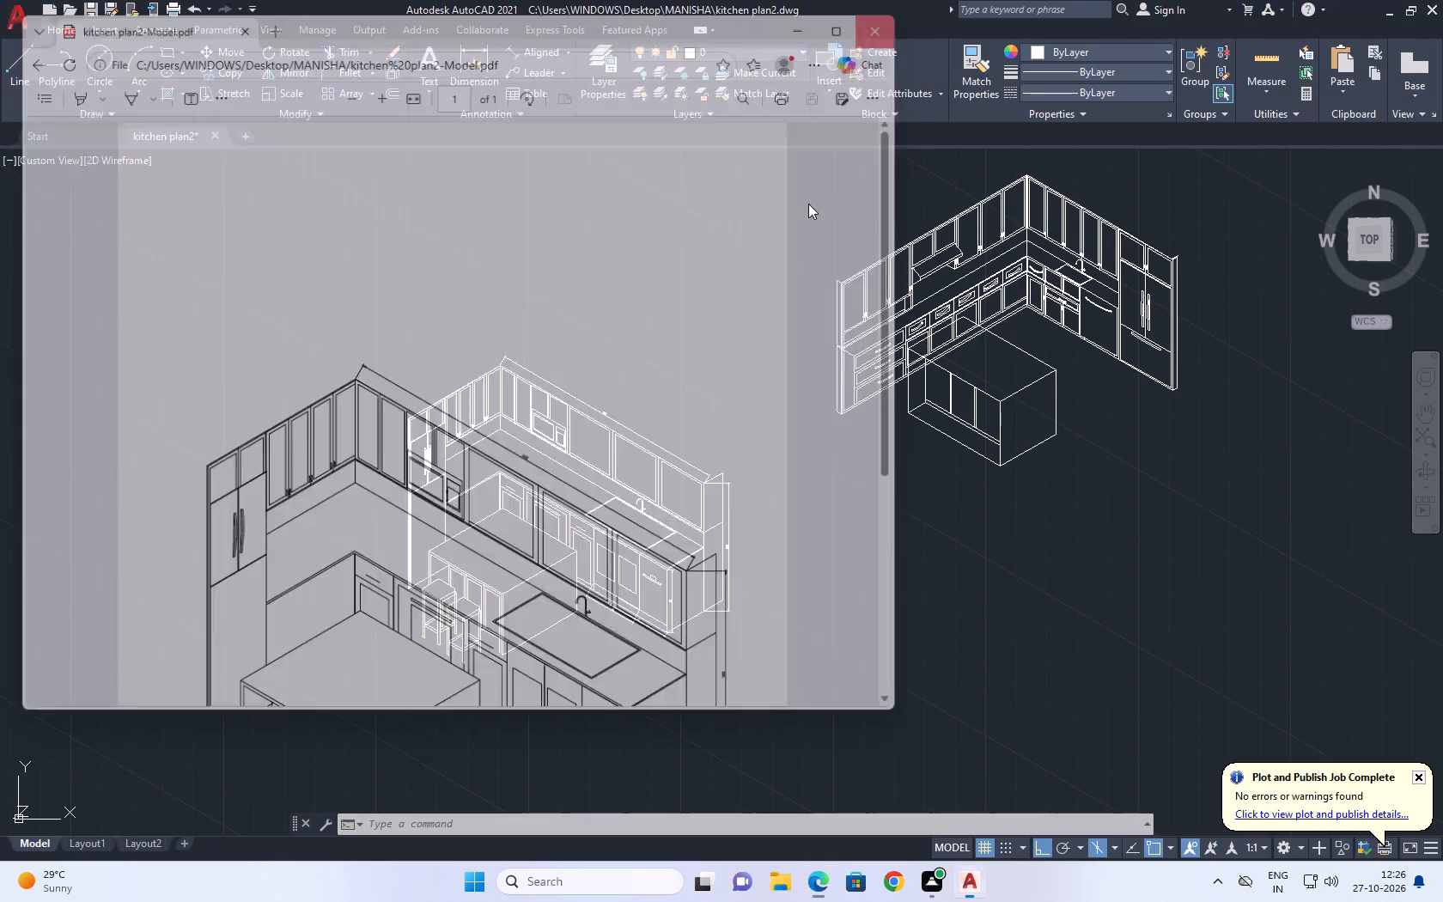
Set up another plot with the previous plot settings, windowing the second kitchen without stools as the plot area.
middle_click_drag(868, 520, 532, 649)
key("ctrl+p")
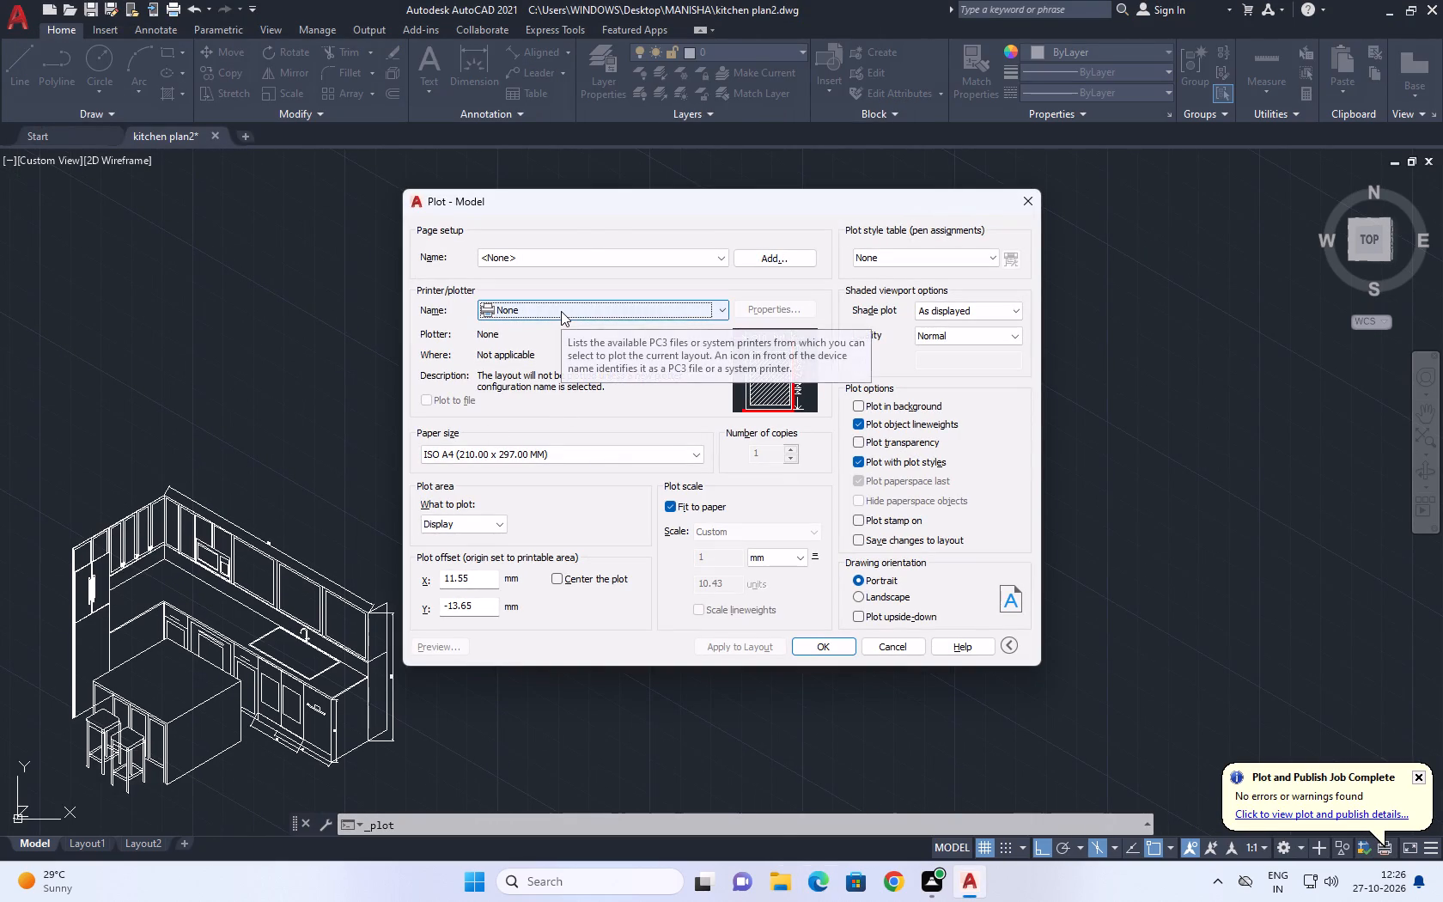
left_click(598, 254)
left_click(571, 286)
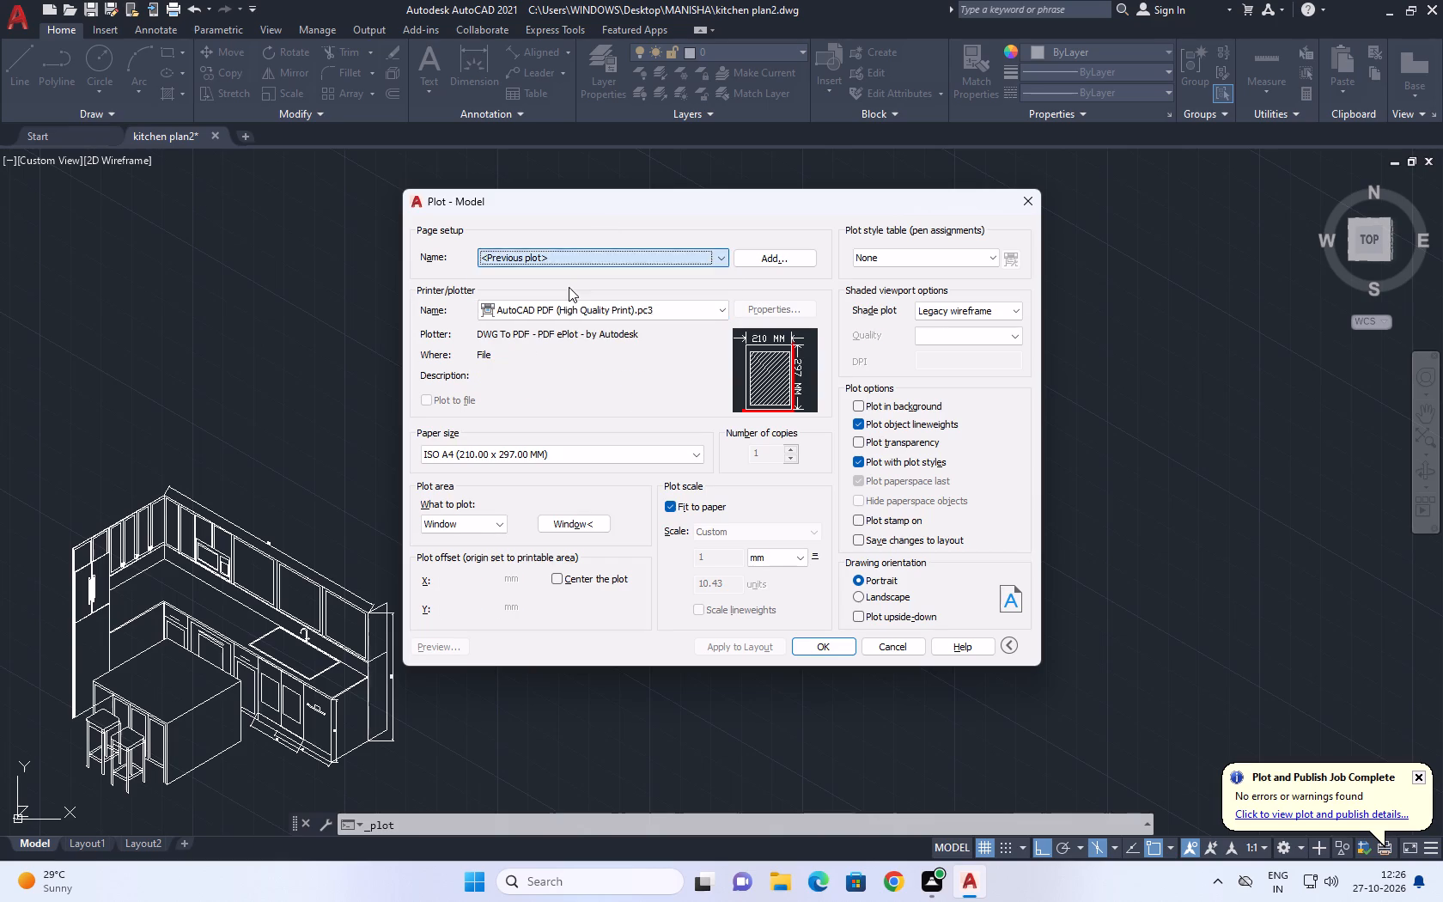
left_click(563, 521)
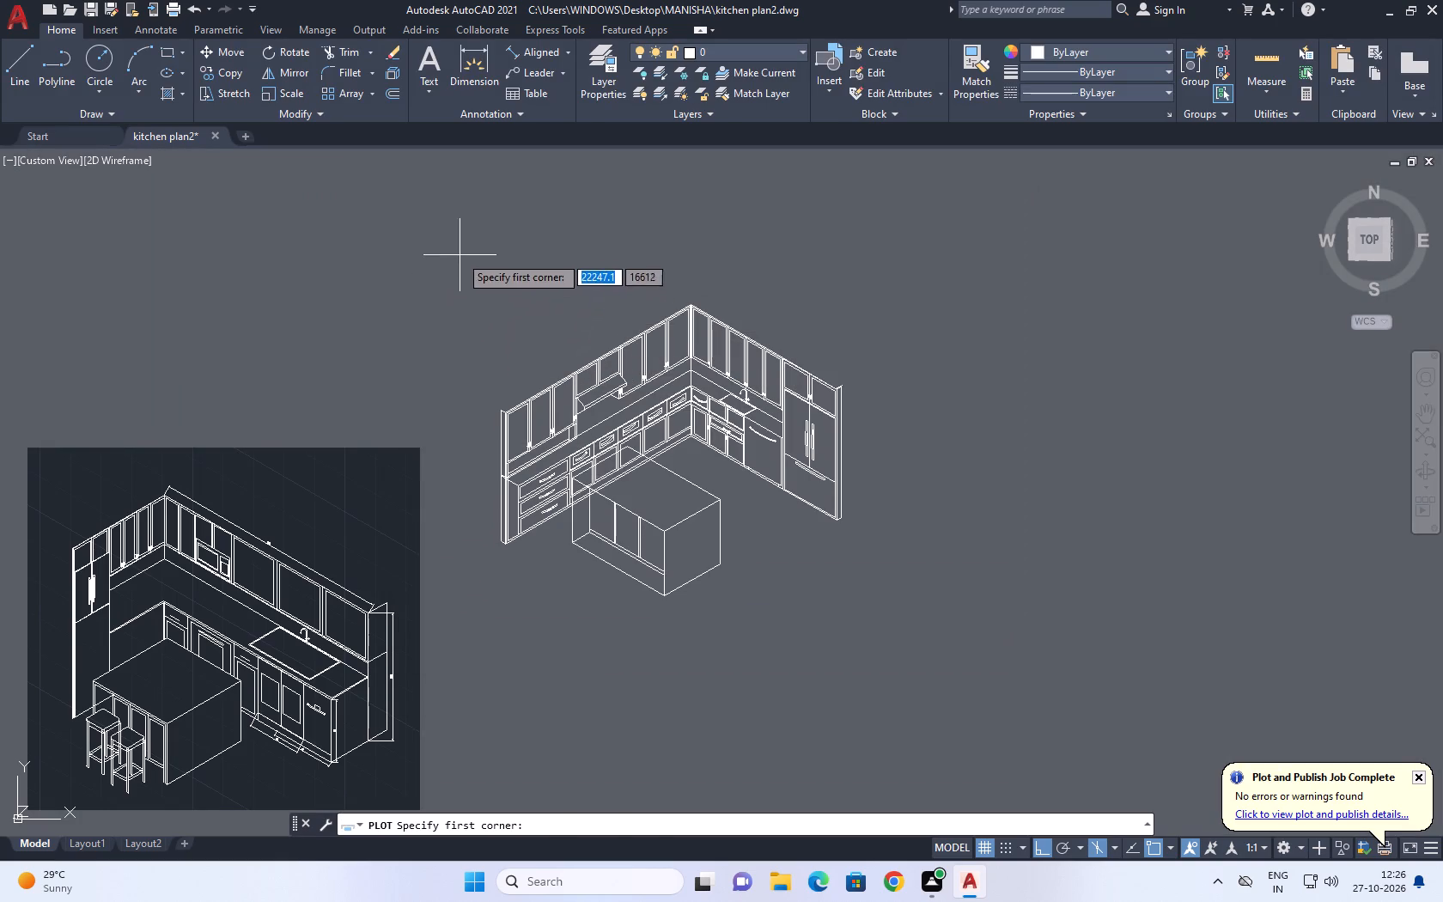
left_click(463, 232)
left_click(866, 633)
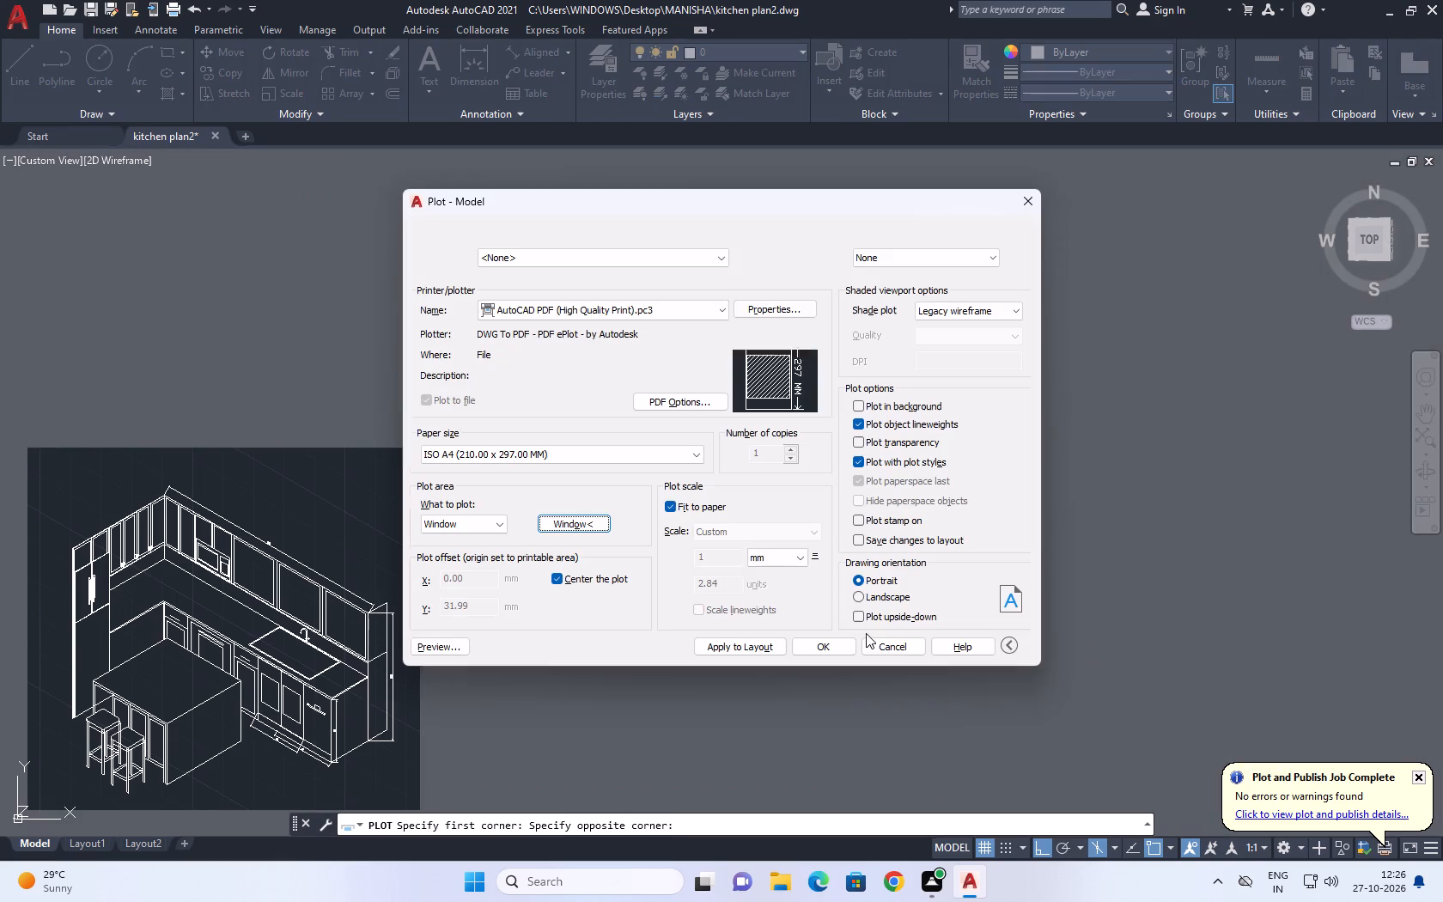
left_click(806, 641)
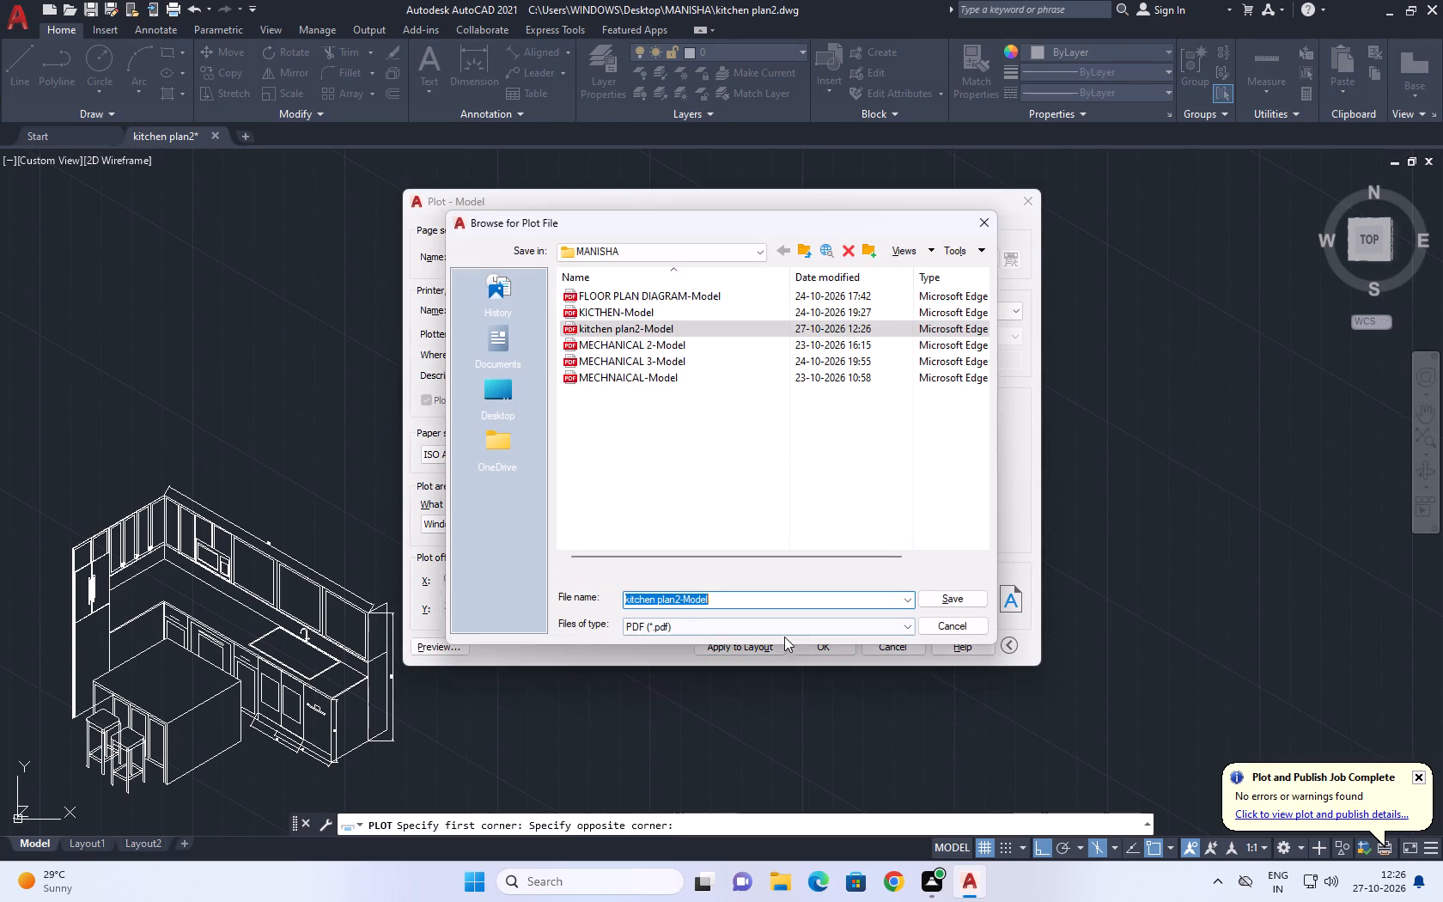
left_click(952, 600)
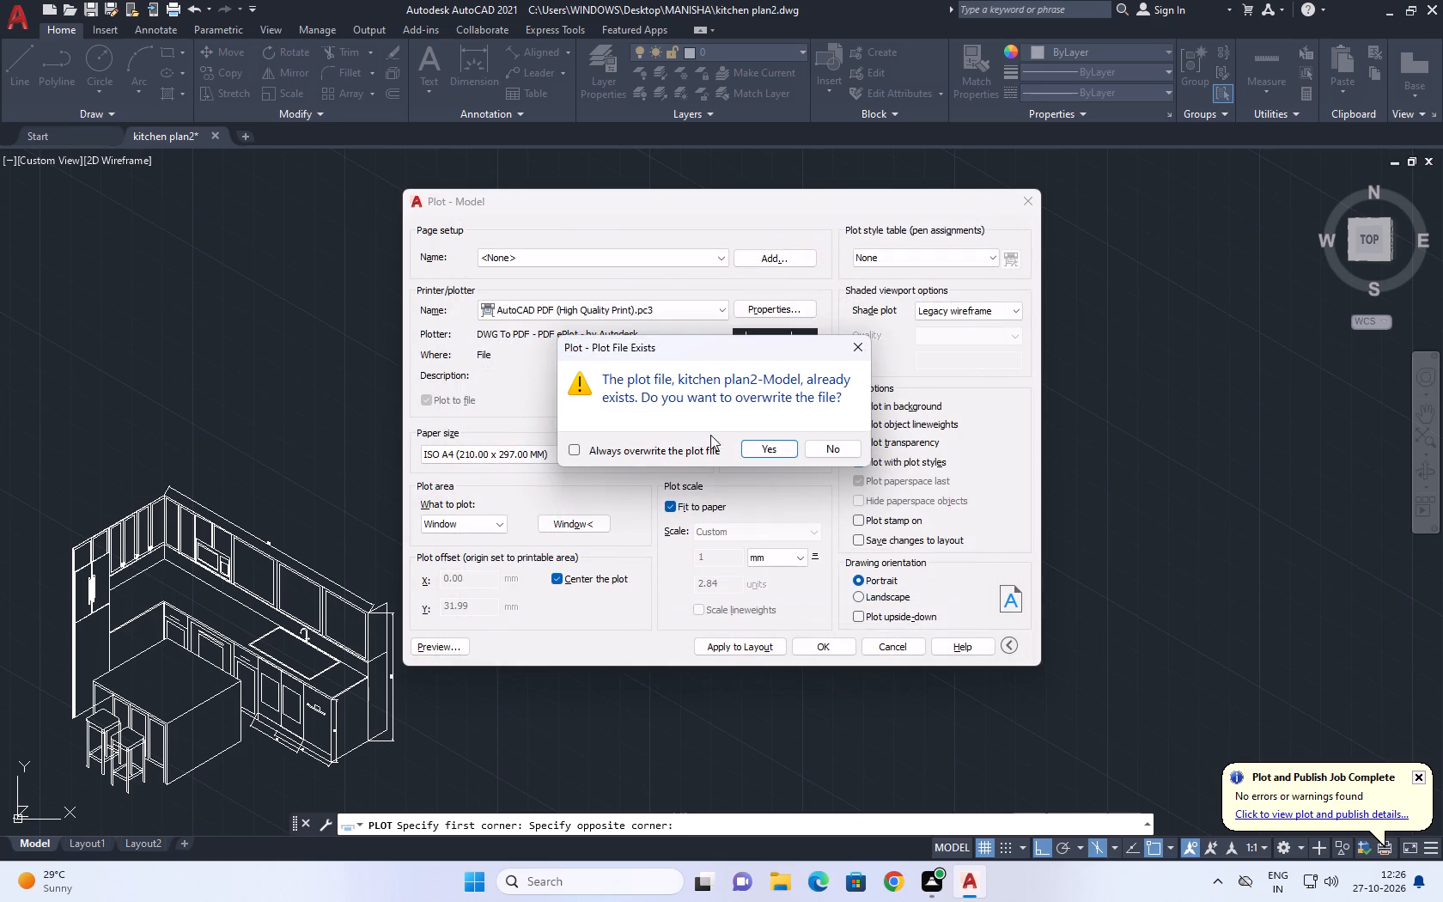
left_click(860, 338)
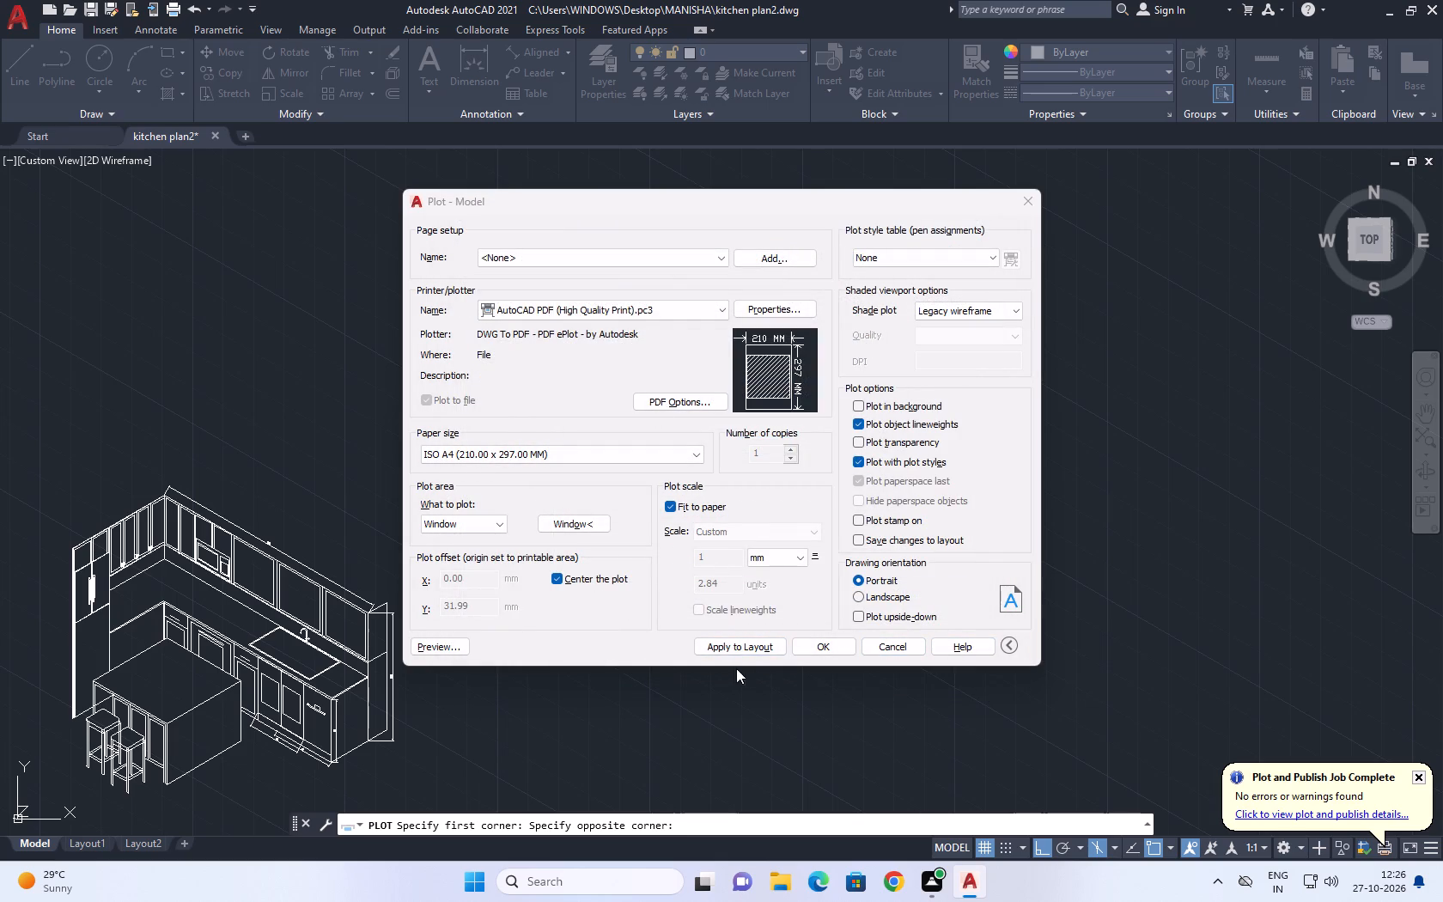
Plot the second kitchen to PDF in the MANISHA folder as kitchen plan2-Model 3 and close the opened PDF.
left_click(813, 645)
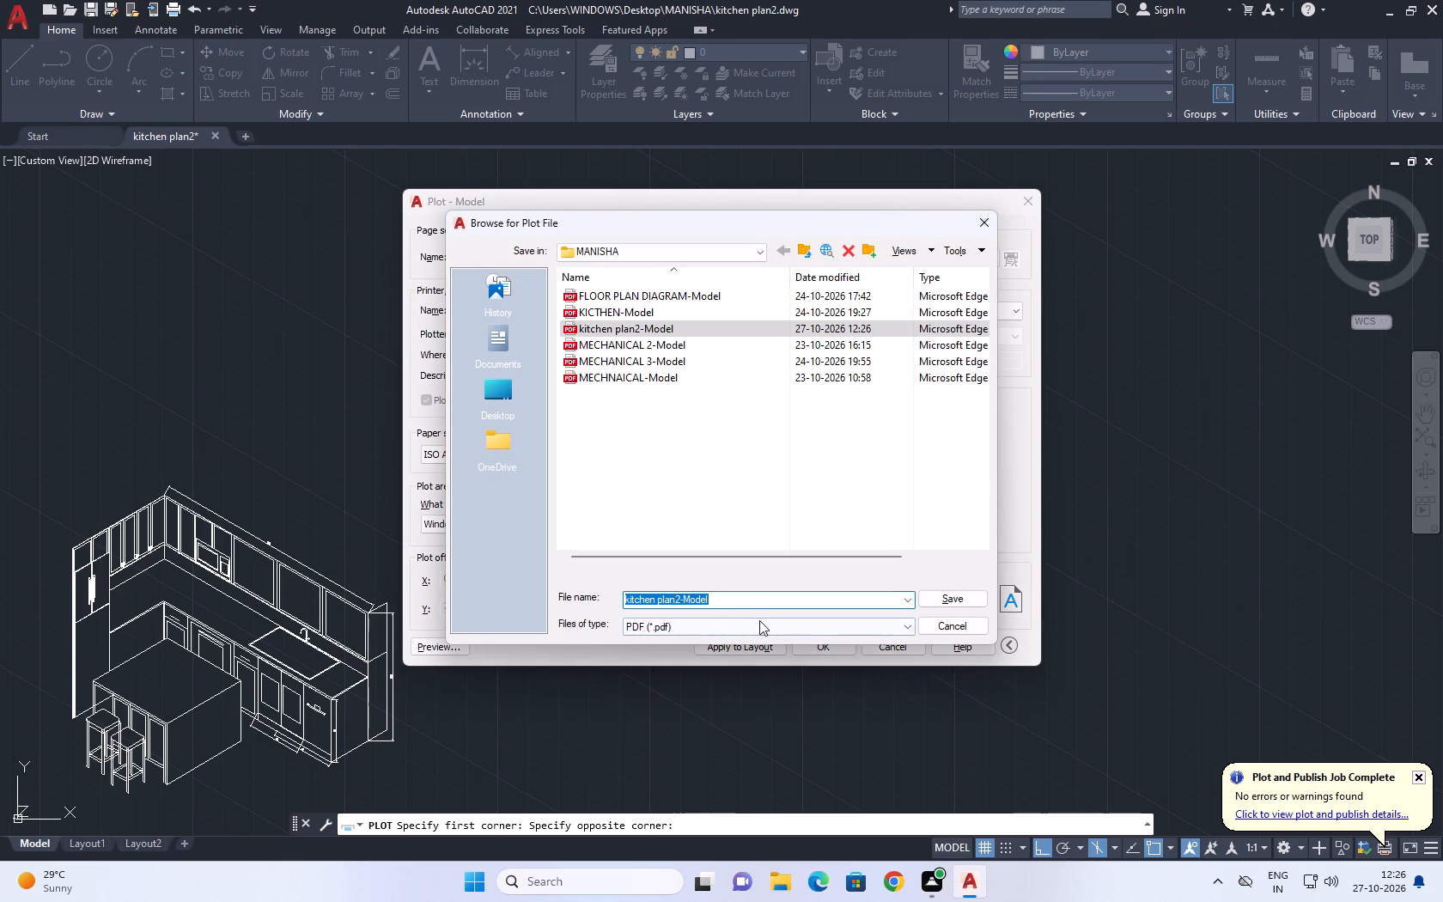
left_click(724, 594)
key("space")
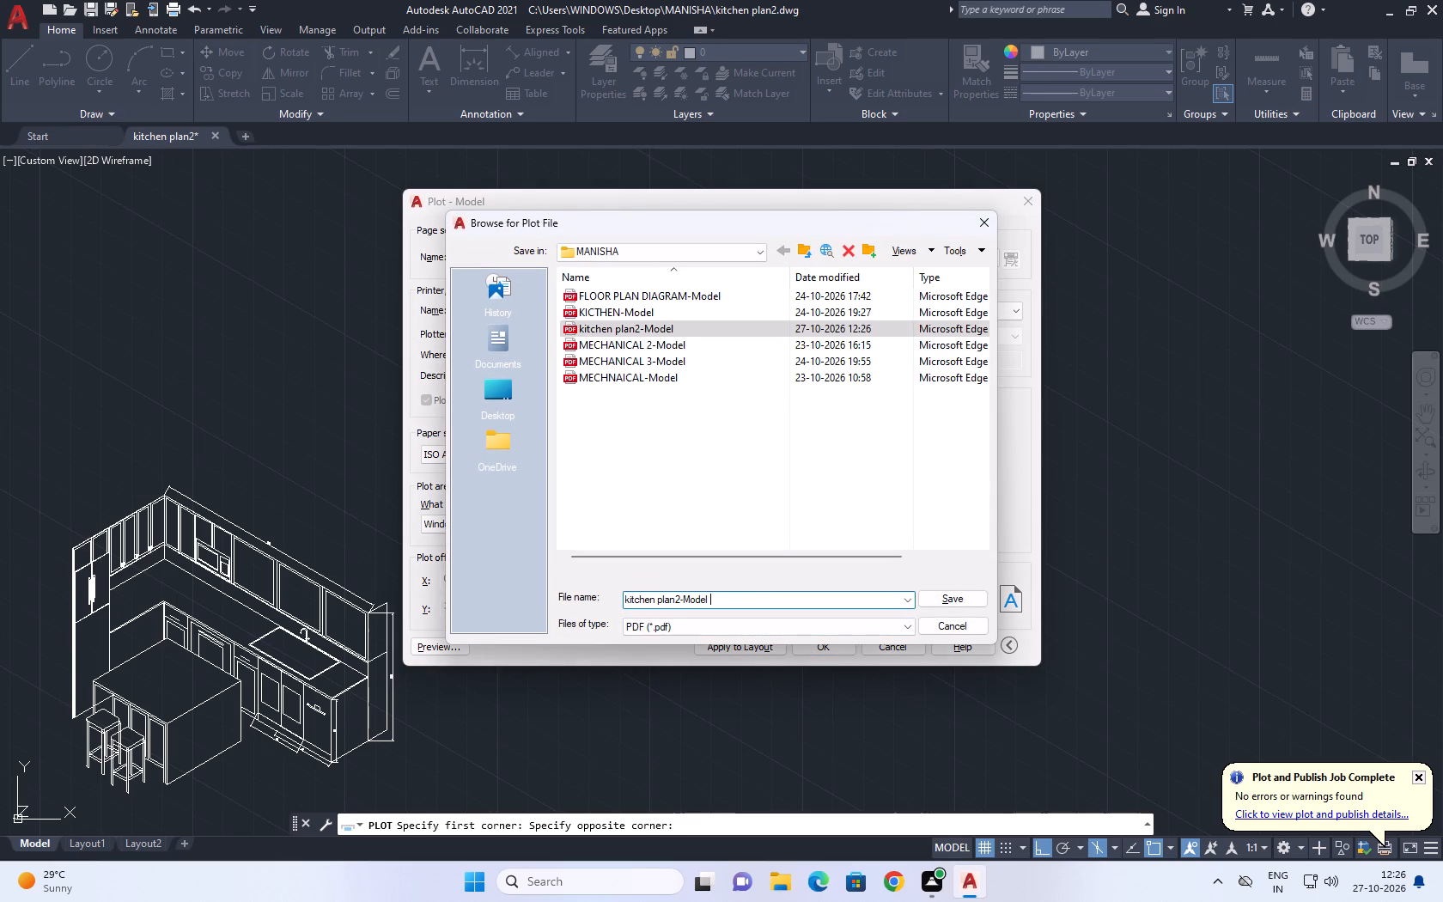
type("3")
left_click(960, 597)
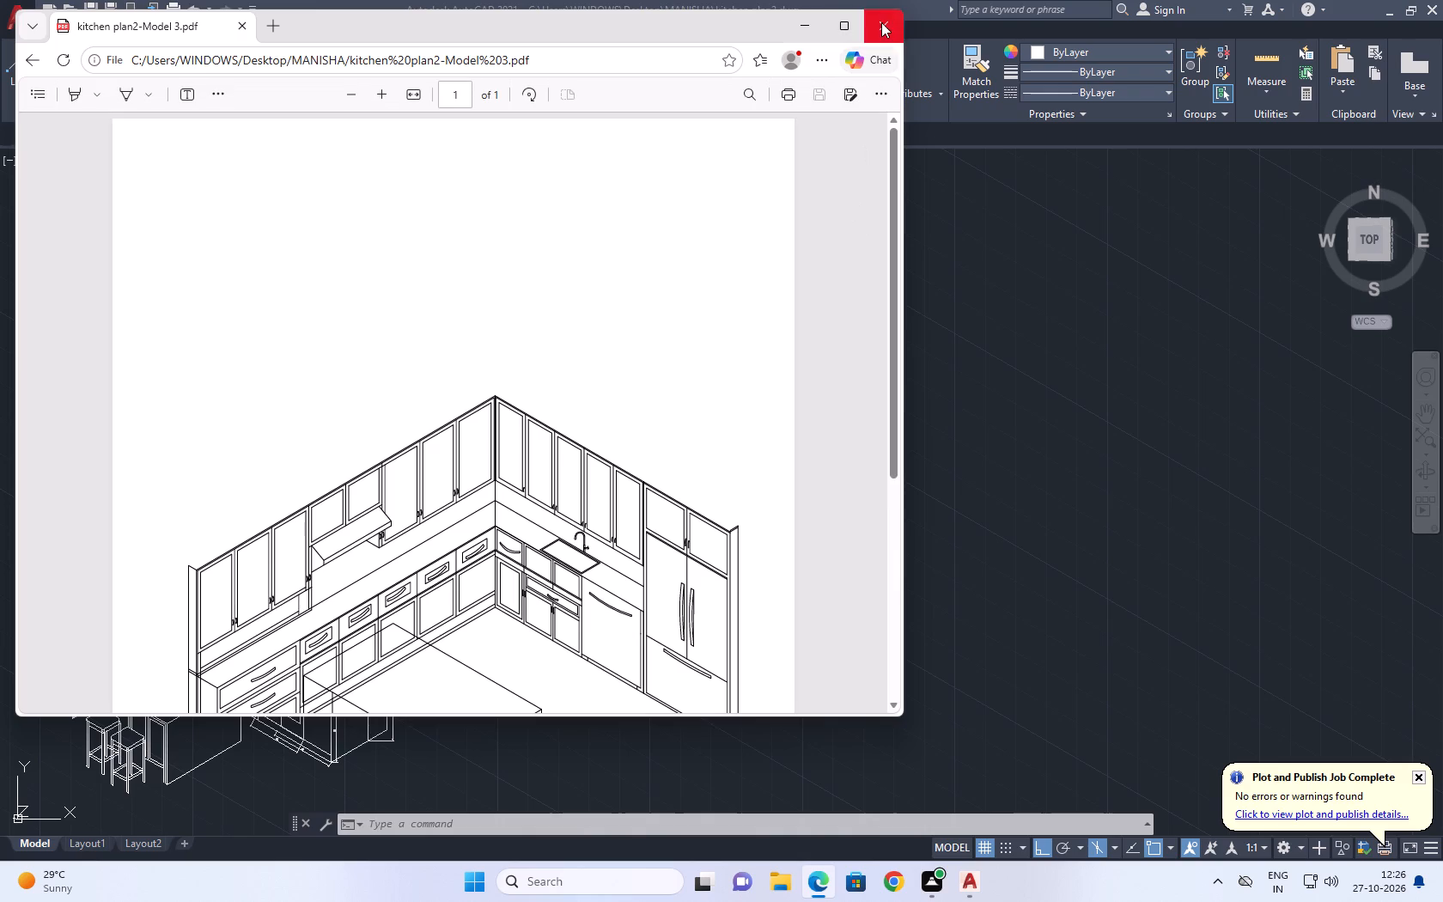
left_click(881, 22)
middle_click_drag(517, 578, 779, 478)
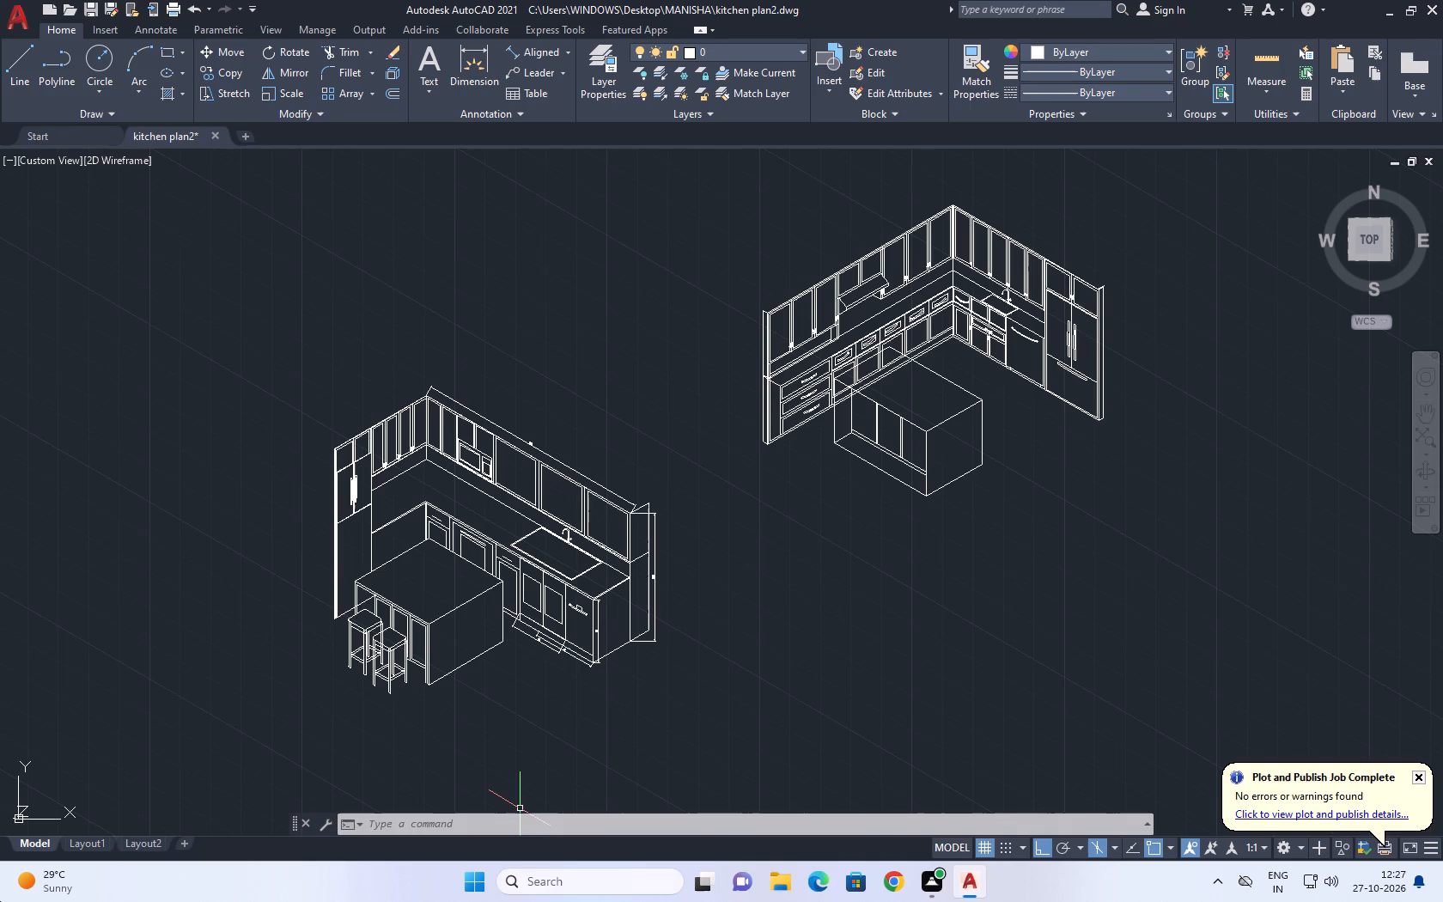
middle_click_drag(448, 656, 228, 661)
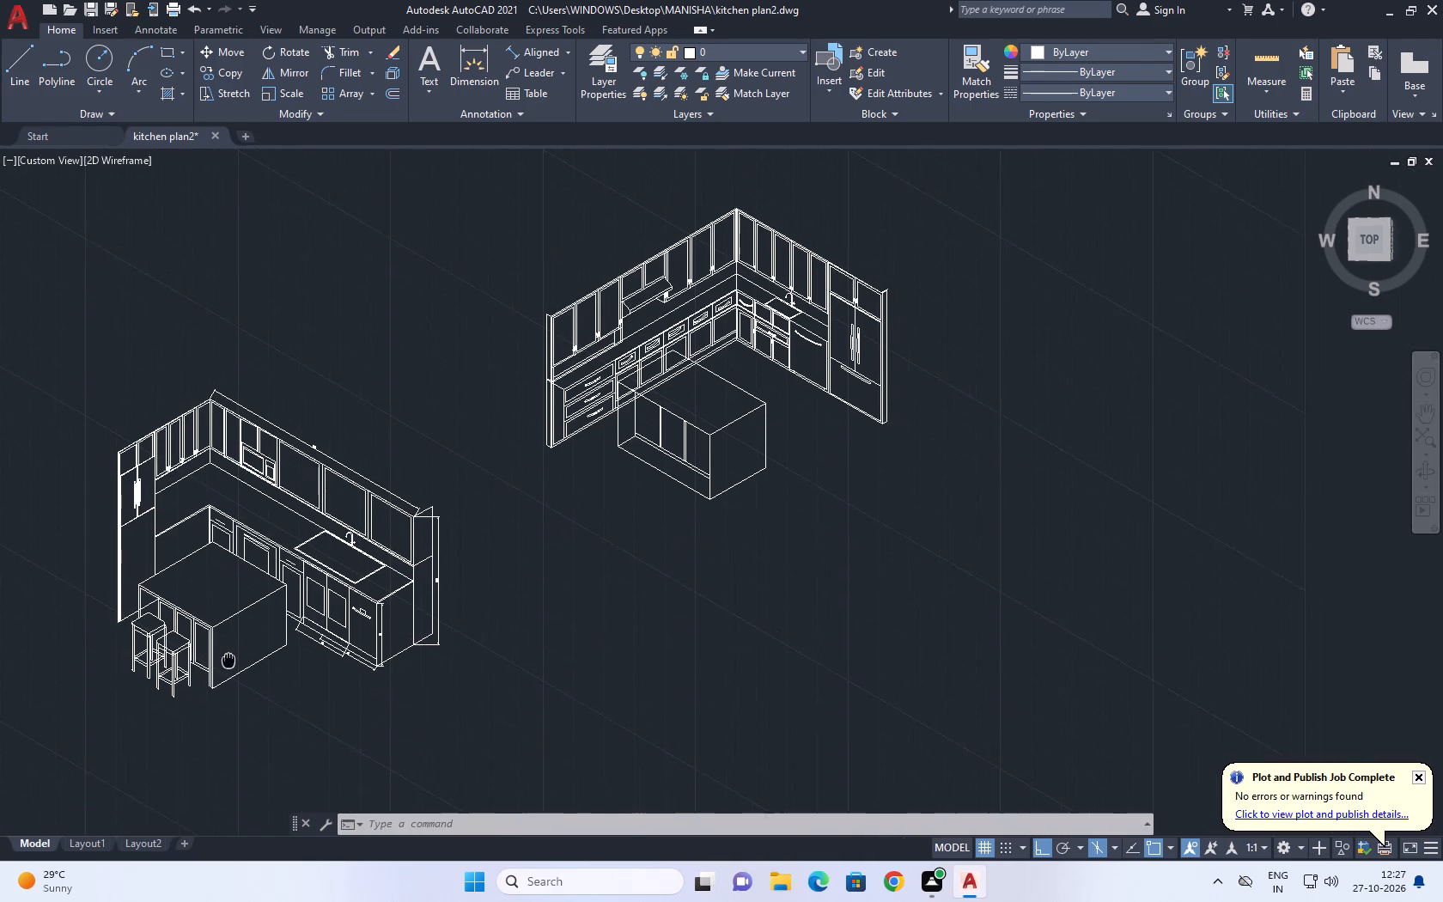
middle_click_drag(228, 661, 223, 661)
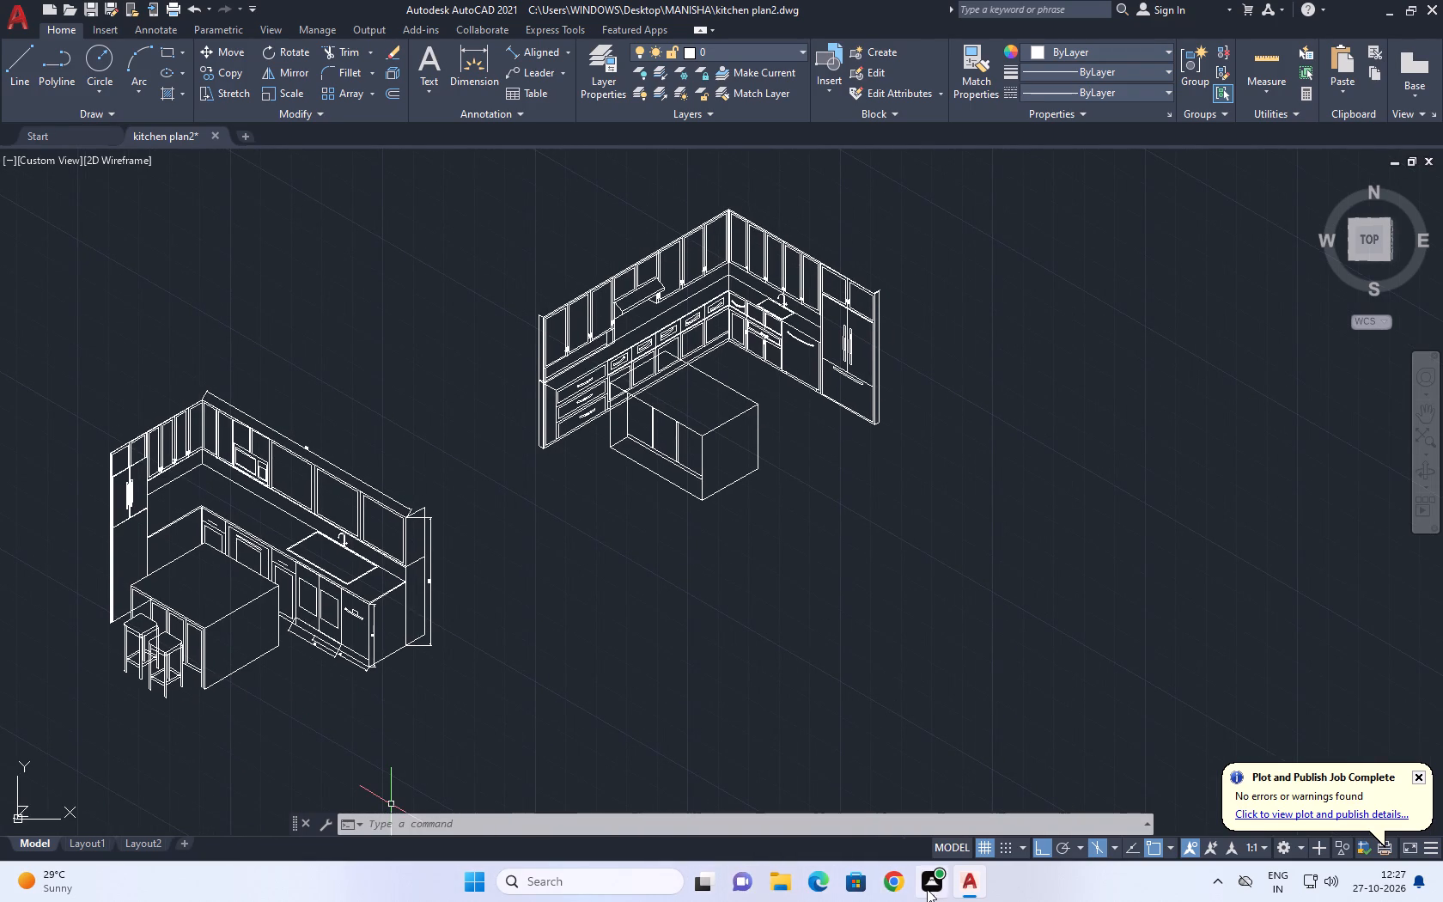